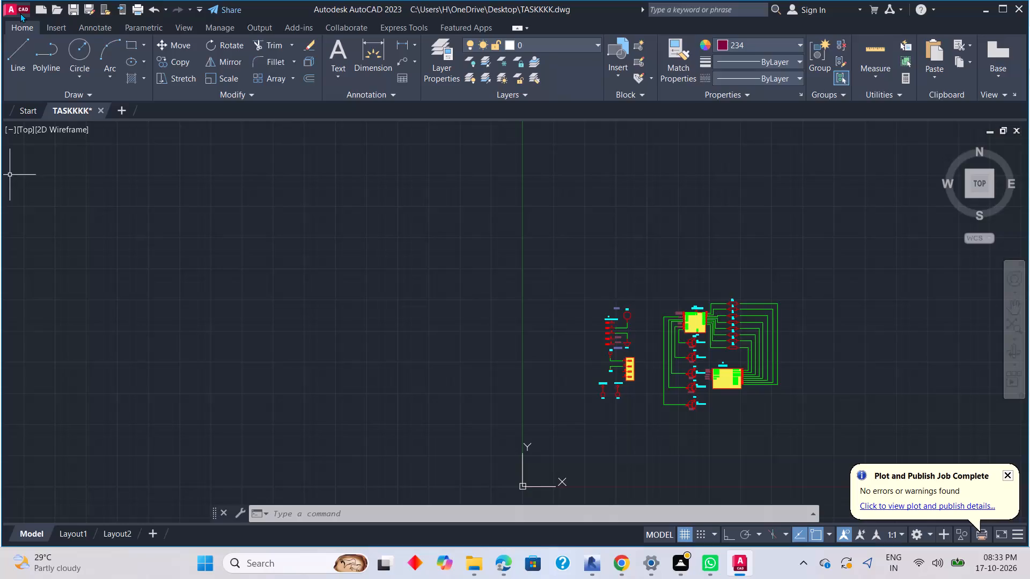
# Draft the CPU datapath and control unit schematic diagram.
# Create a new drawing from the acad template.
pyautogui.click(21, 13)
pyautogui.click(29, 93)
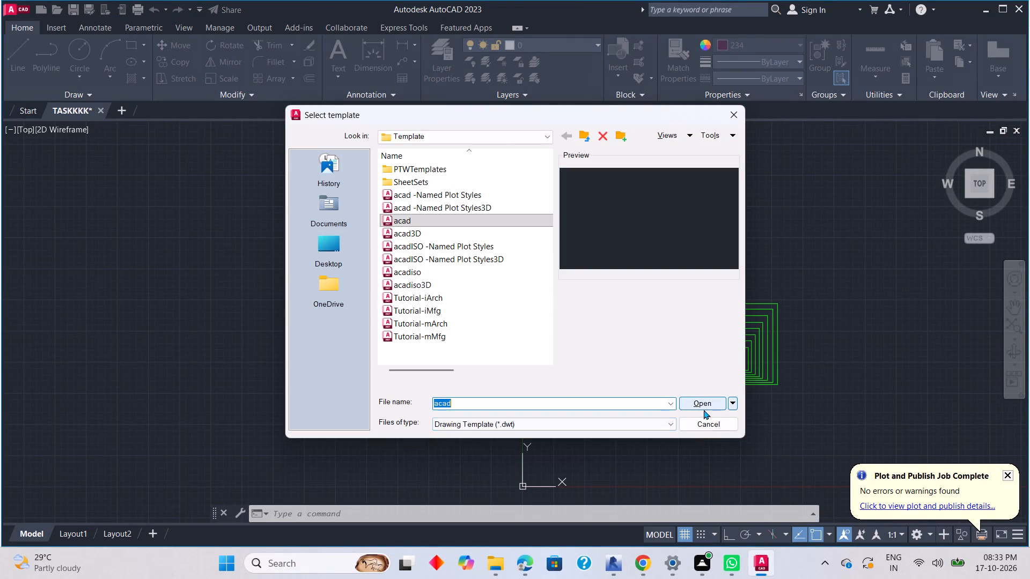
pyautogui.click(703, 408)
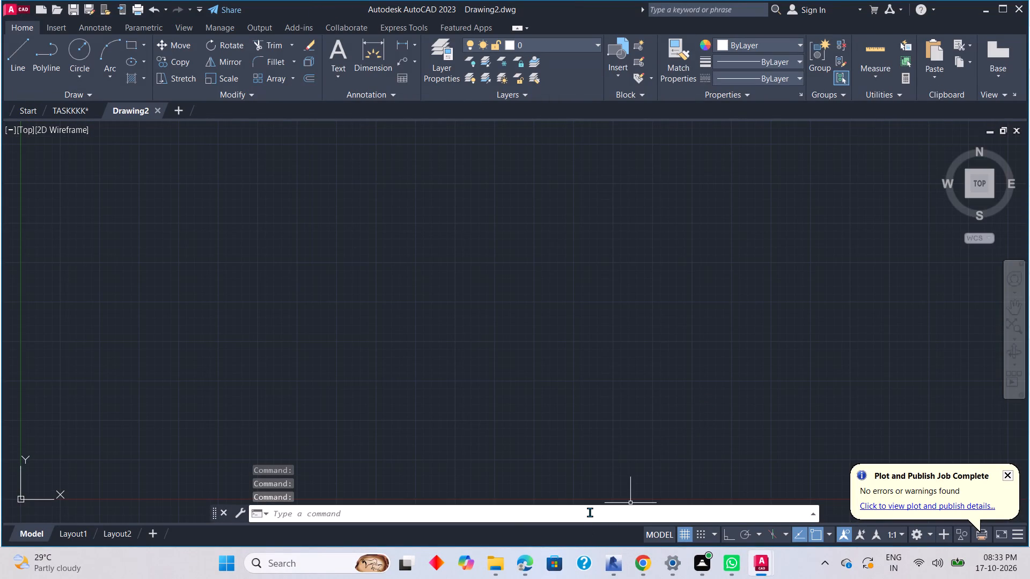
# Turn on command logging for the new drawing with LOGFILEON.
pyautogui.click(590, 513)
pyautogui.write('LOG')
pyautogui.press('space')
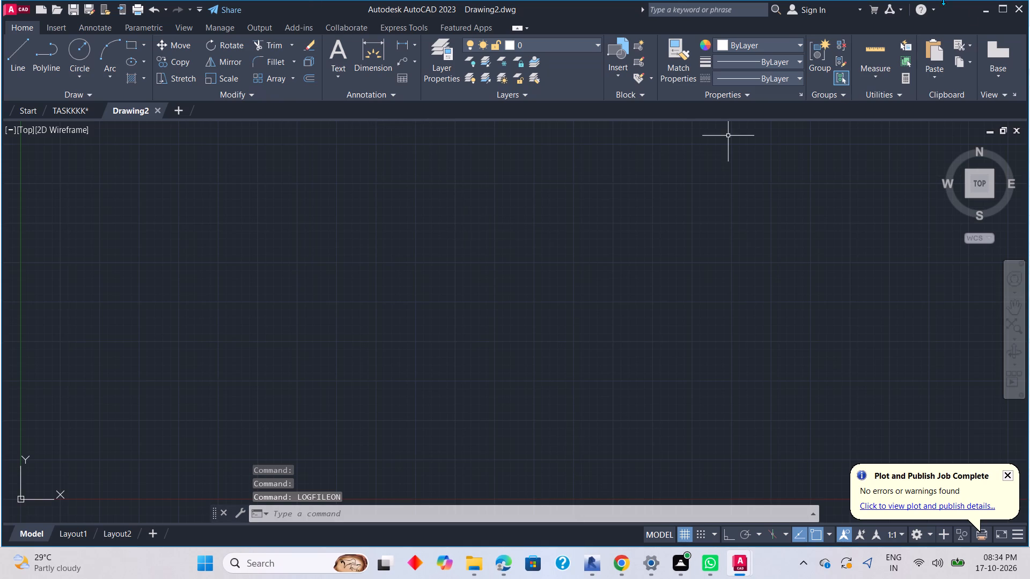
# Set the current object colour to Green and start the Line command for the first linework.
pyautogui.click(799, 42)
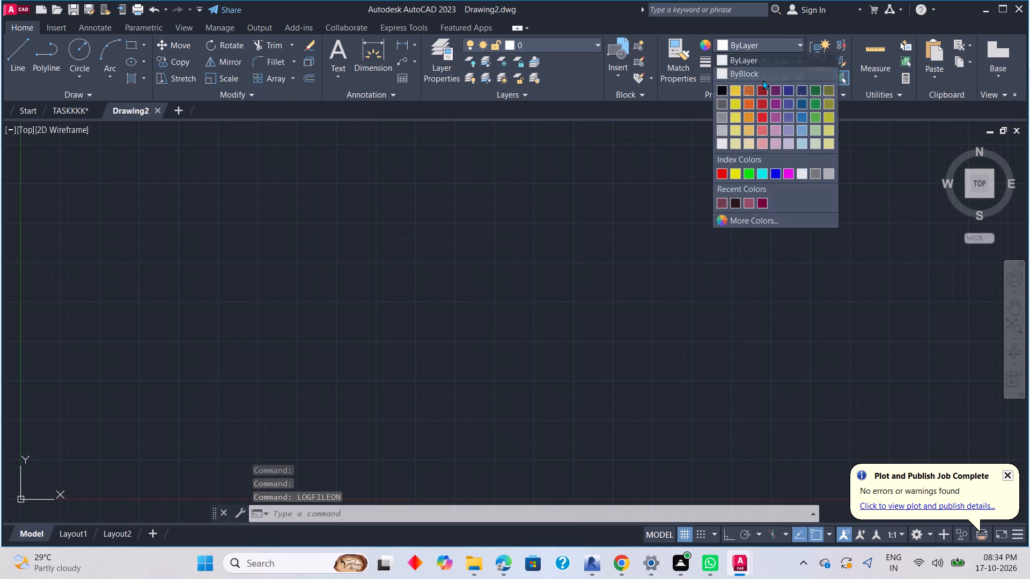
pyautogui.click(748, 167)
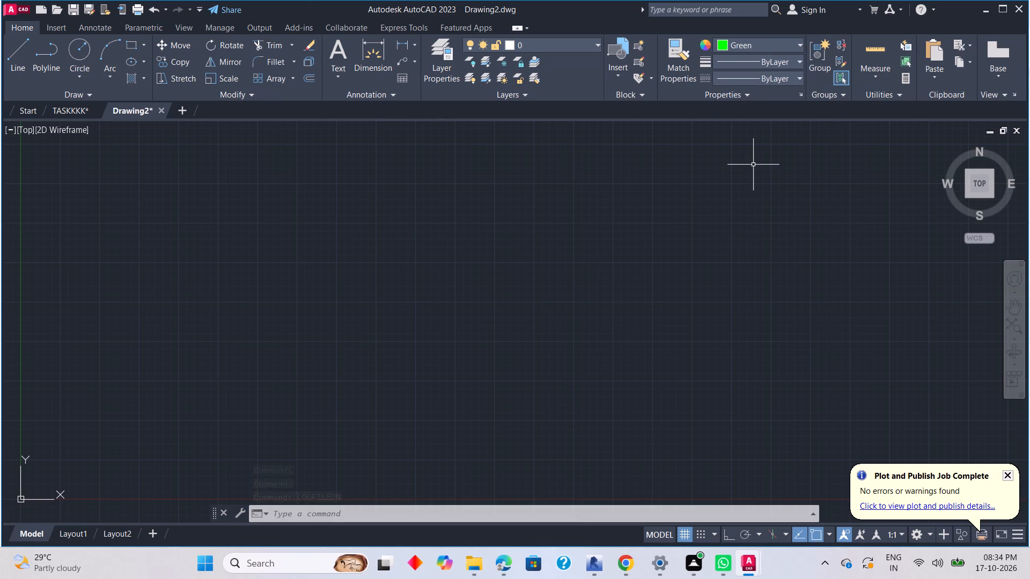
pyautogui.press('l')
pyautogui.press('space')
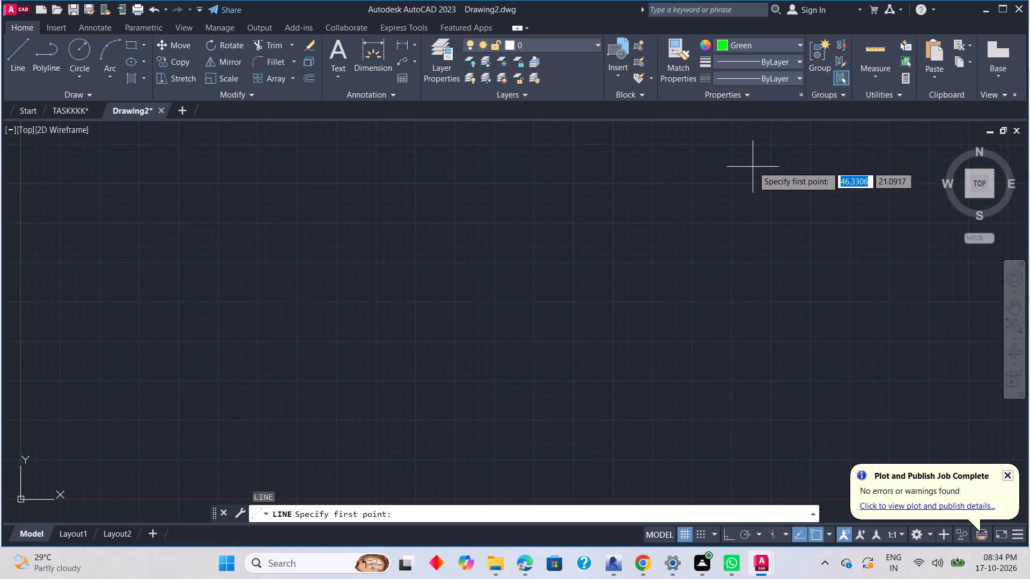
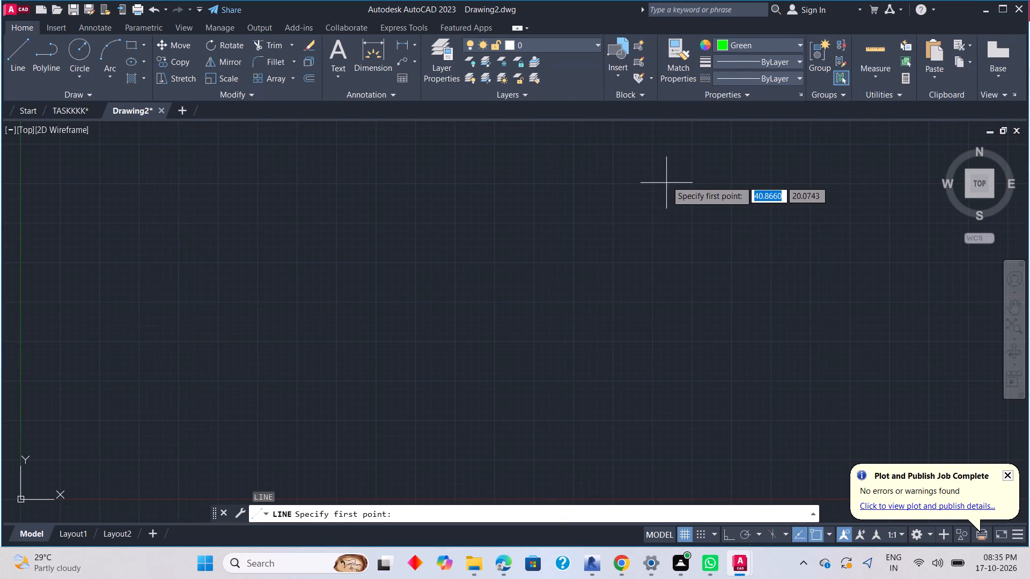
# With Ortho on, draw a vertical line about 18.7 units long downward, ending in a horizontal foot about 1 unit long to its right.
pyautogui.click(431, 154)
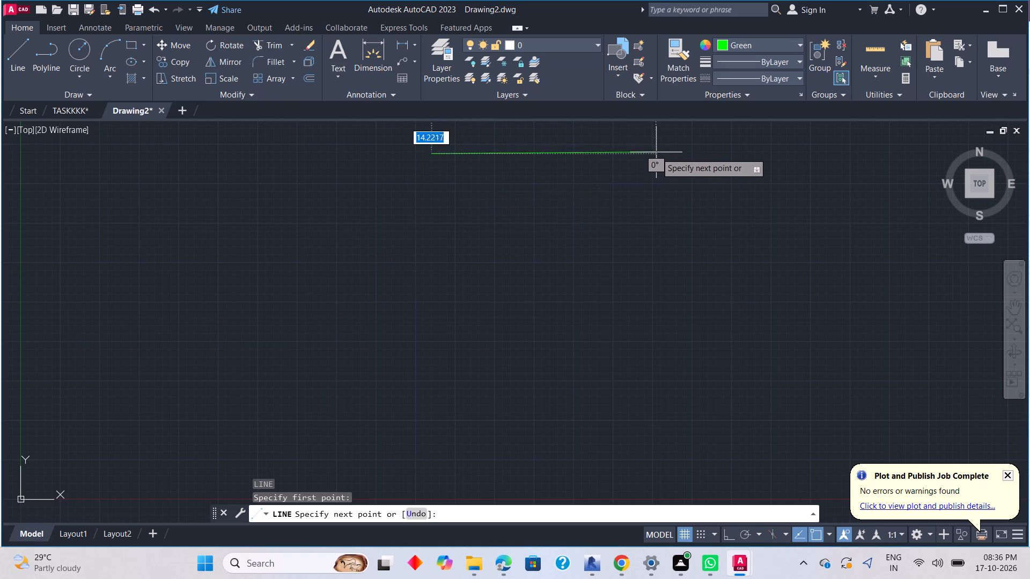
pyautogui.moveTo(727, 533); pyautogui.dragTo(725, 528)
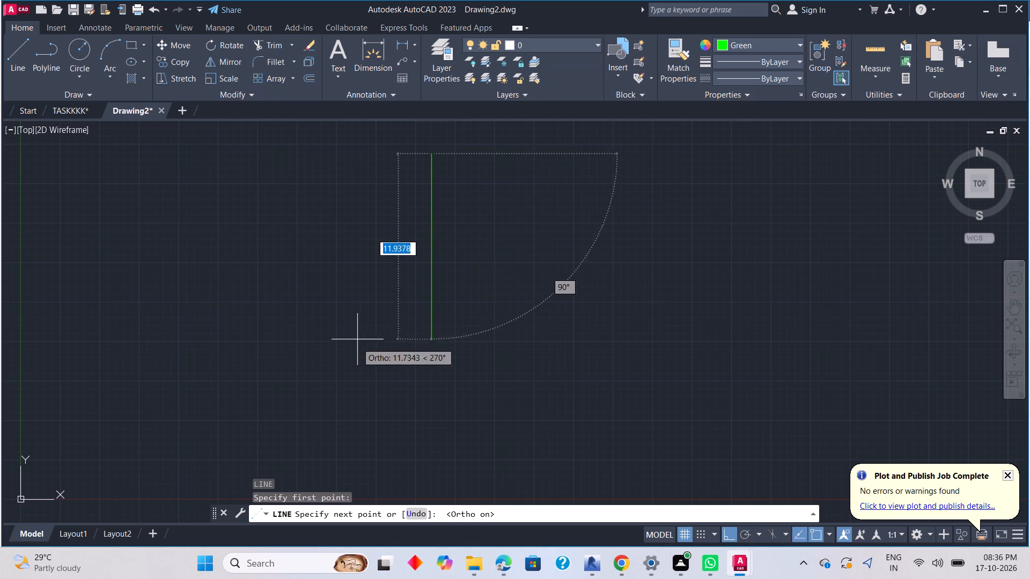
pyautogui.click(416, 451)
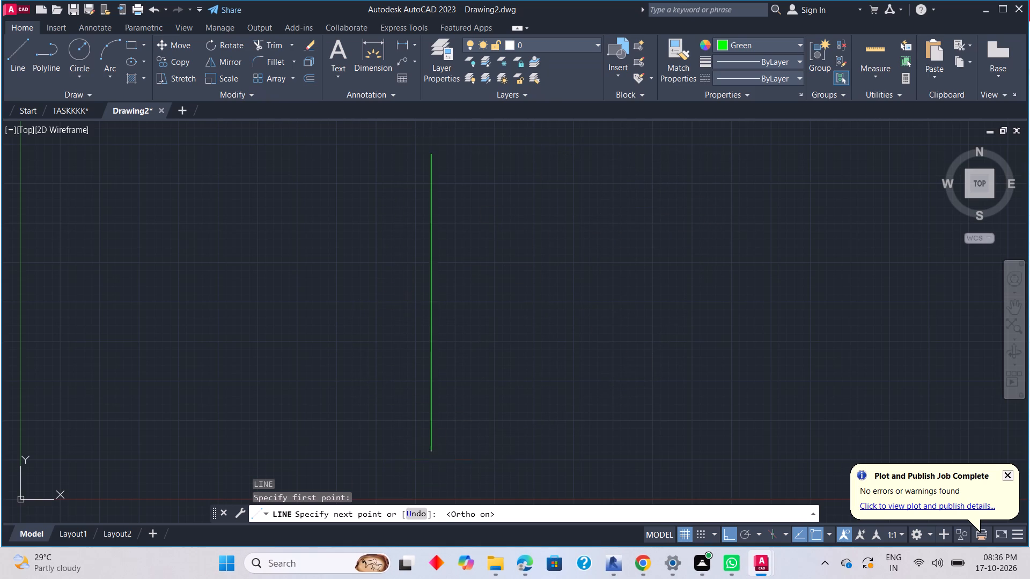
pyautogui.click(446, 456)
pyautogui.press('Escape')
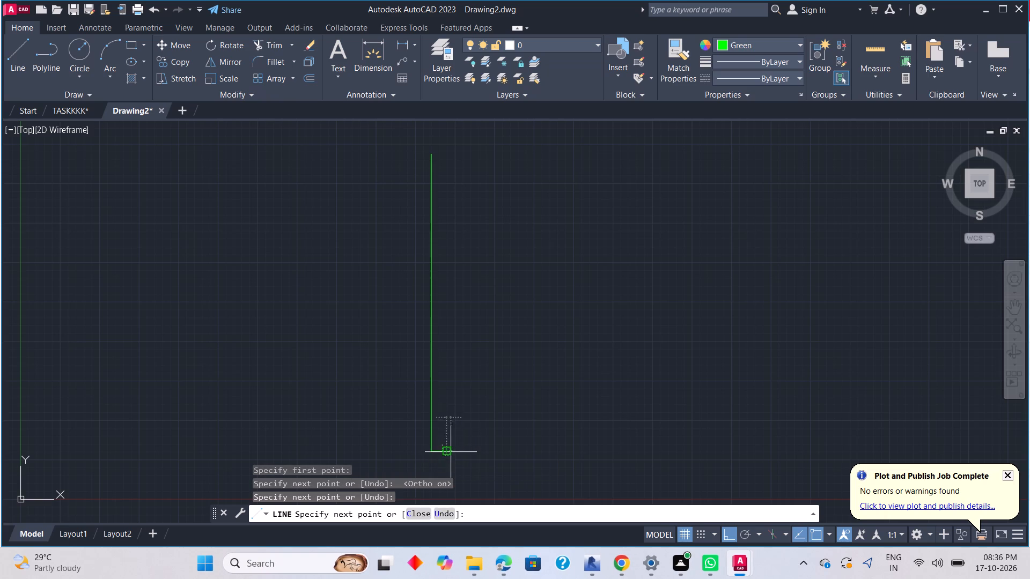
# Draw a second vertical line just right of the first, starting level with its top and running down about half its length.
pyautogui.press('l')
pyautogui.press('space')
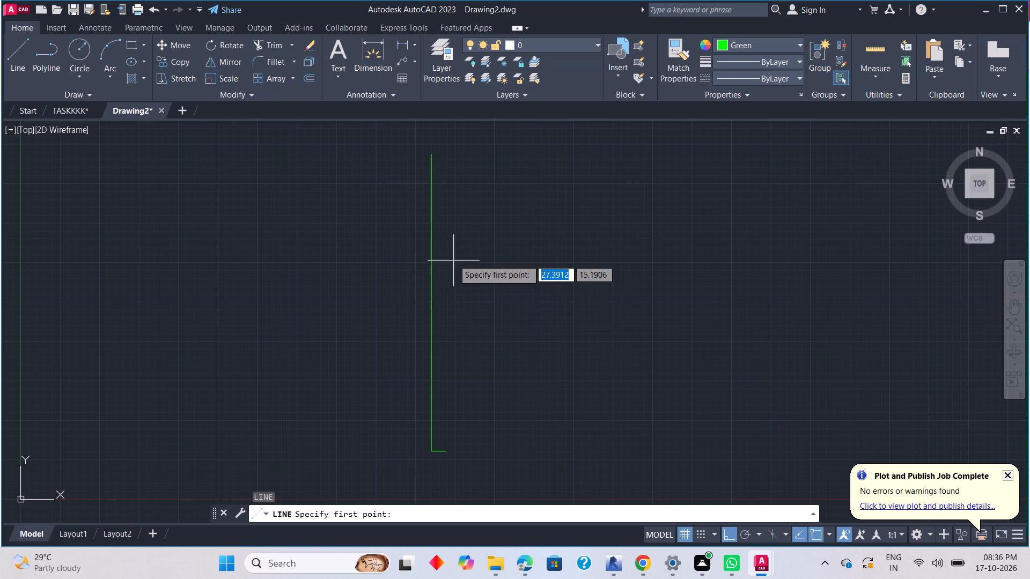
pyautogui.click(447, 155)
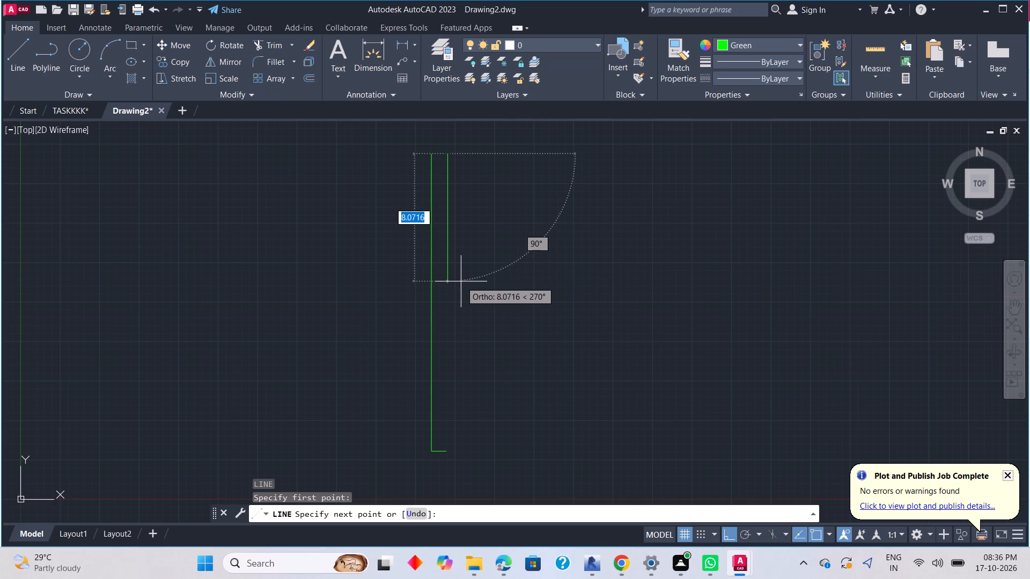
pyautogui.click(459, 308)
pyautogui.press('Escape')
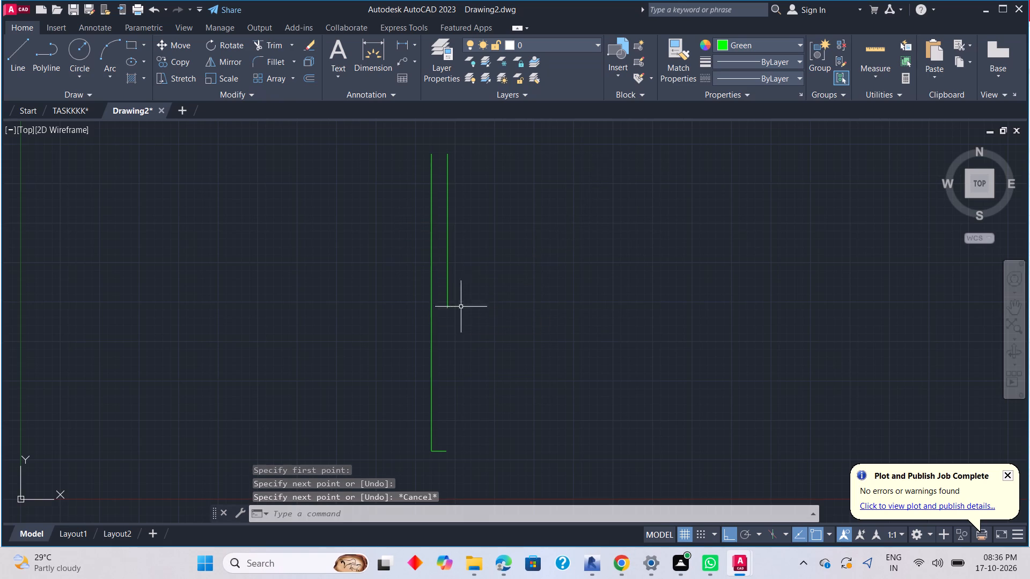
# Draw a horizontal line about 2.8 units long from the long vertical line's upper part, crossing the shorter vertical line.
pyautogui.write('L')
pyautogui.press('space')
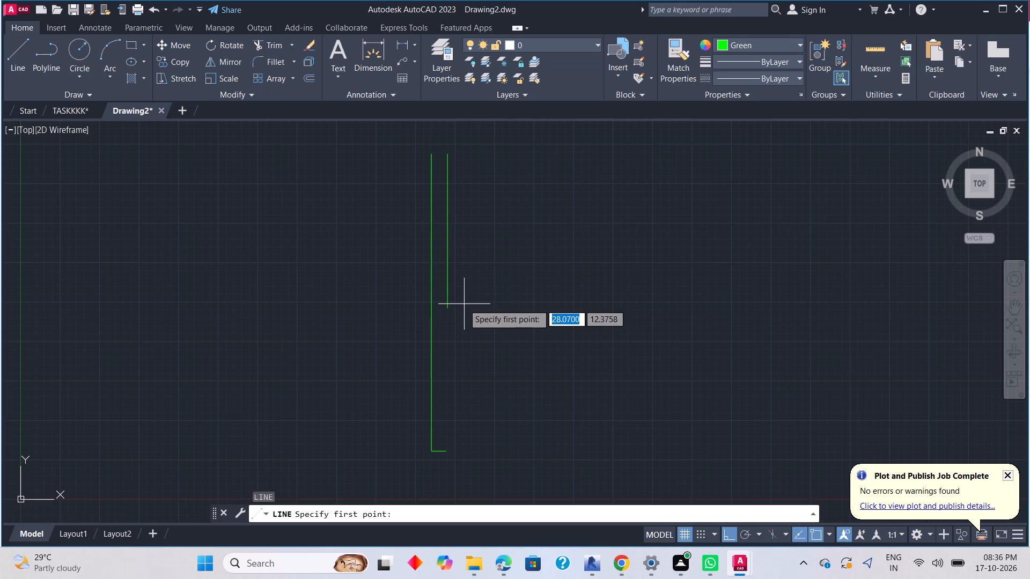
pyautogui.click(431, 192)
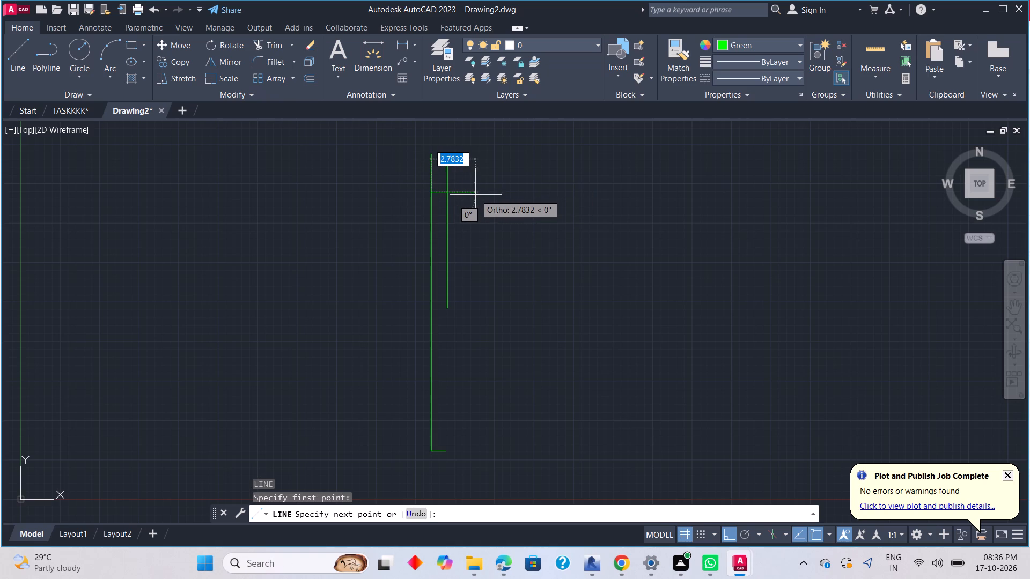
pyautogui.click(475, 195)
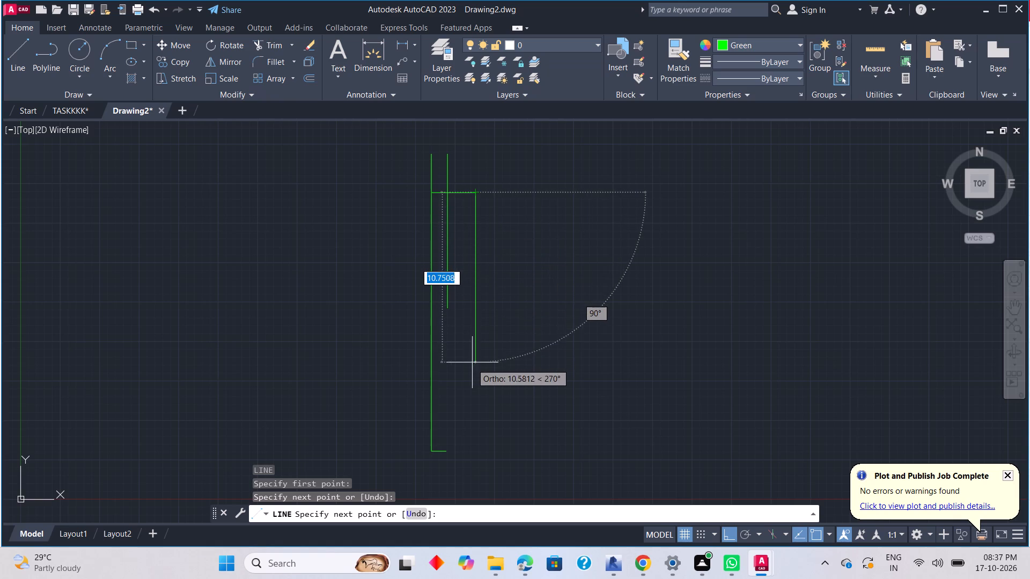
pyautogui.press('Escape')
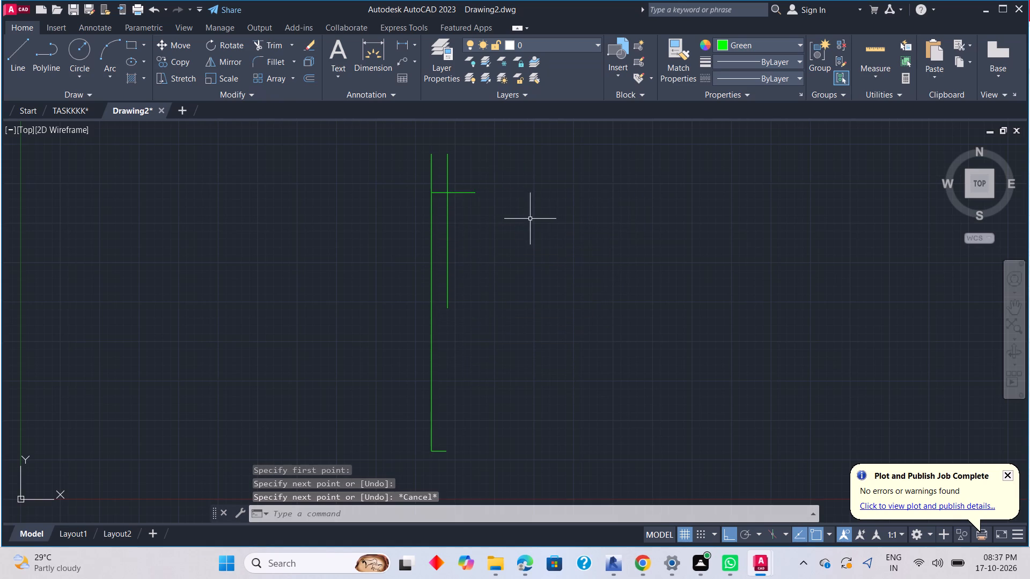
# Copy the short horizontal line to two lower positions on the long vertical line, both above the shorter vertical's lower end.
pyautogui.click(468, 194)
pyautogui.rightClick(510, 242)
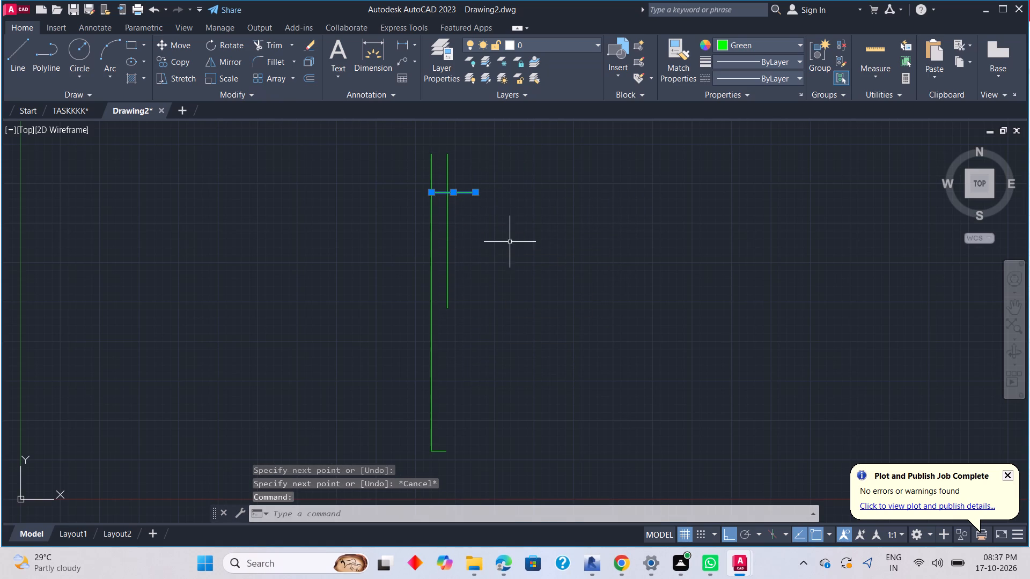
pyautogui.click(539, 311)
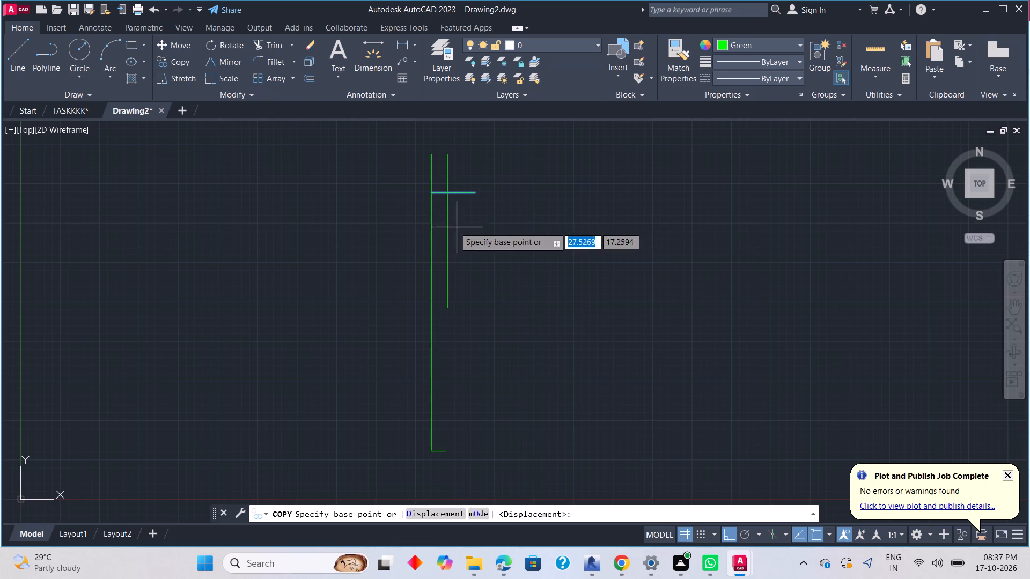
pyautogui.click(431, 191)
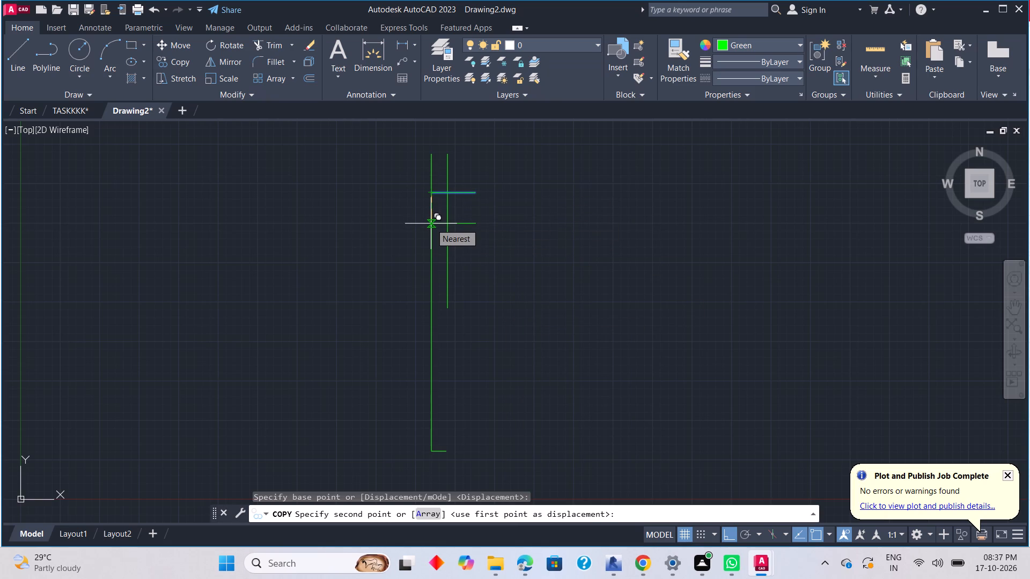
pyautogui.click(431, 220)
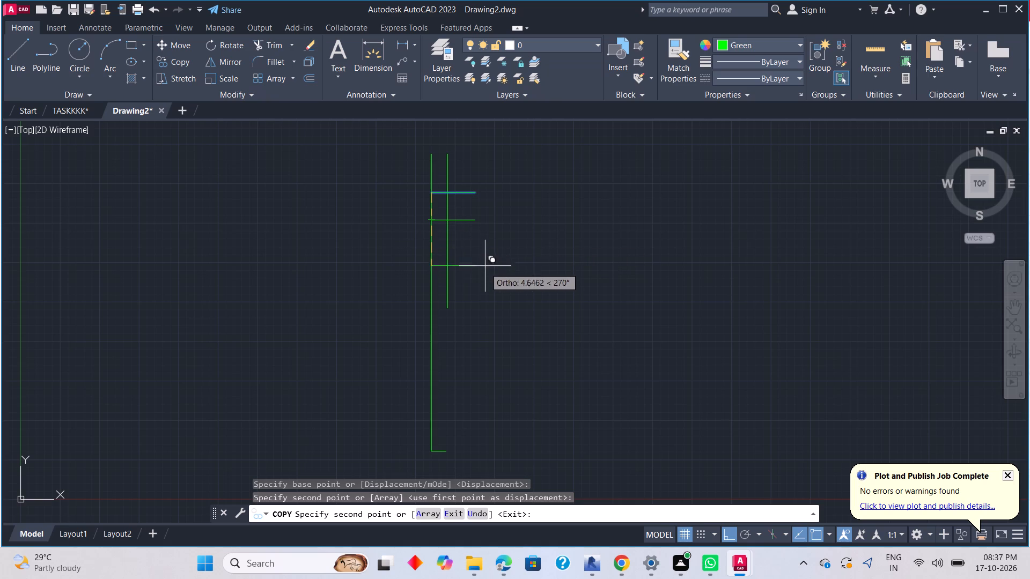
pyautogui.click(434, 277)
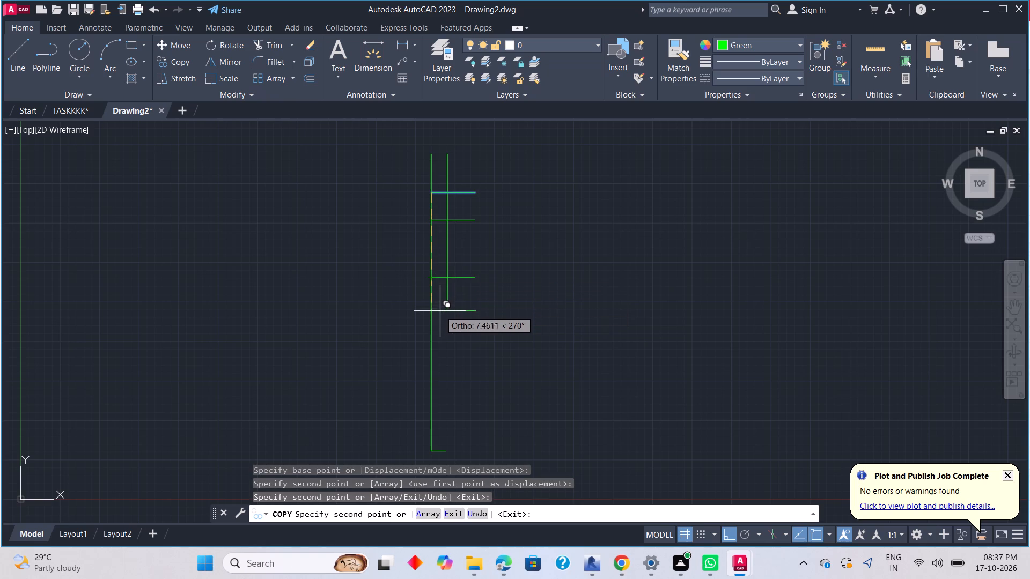
pyautogui.press('Escape')
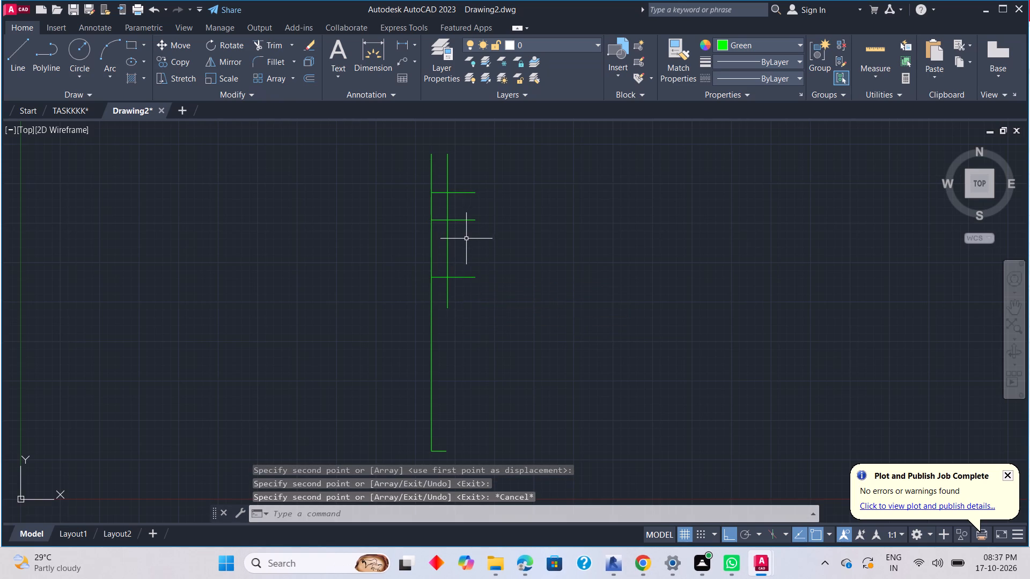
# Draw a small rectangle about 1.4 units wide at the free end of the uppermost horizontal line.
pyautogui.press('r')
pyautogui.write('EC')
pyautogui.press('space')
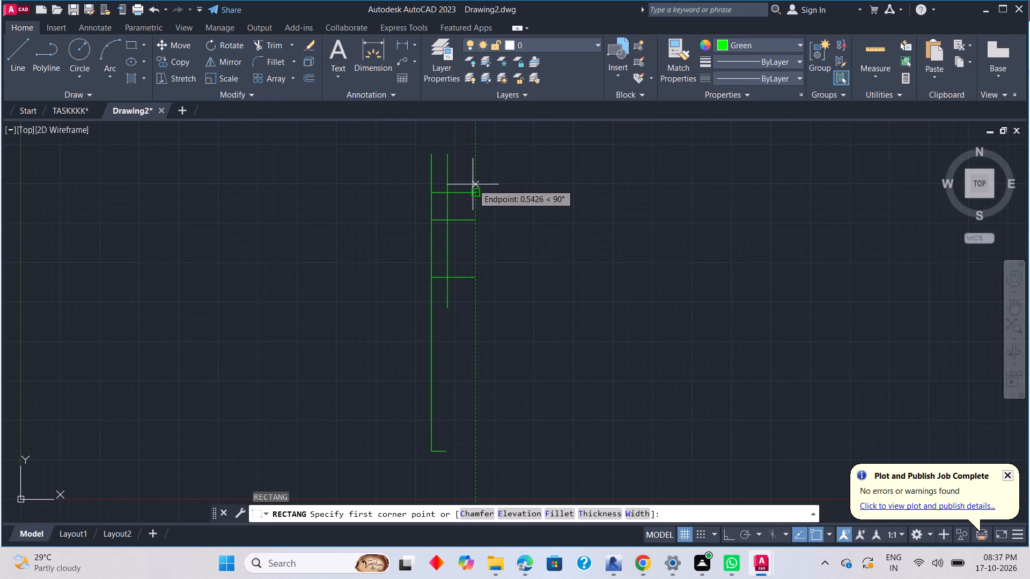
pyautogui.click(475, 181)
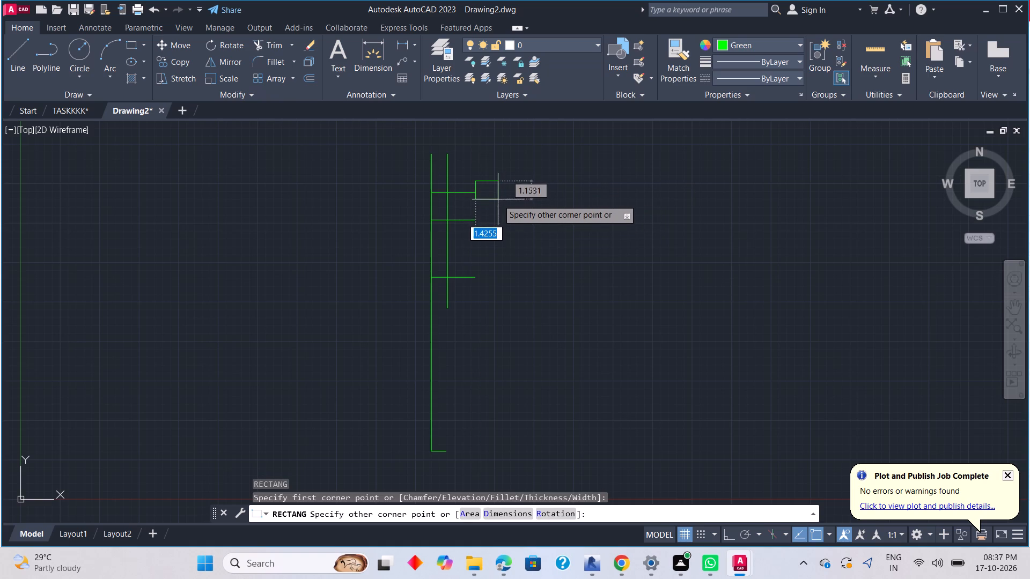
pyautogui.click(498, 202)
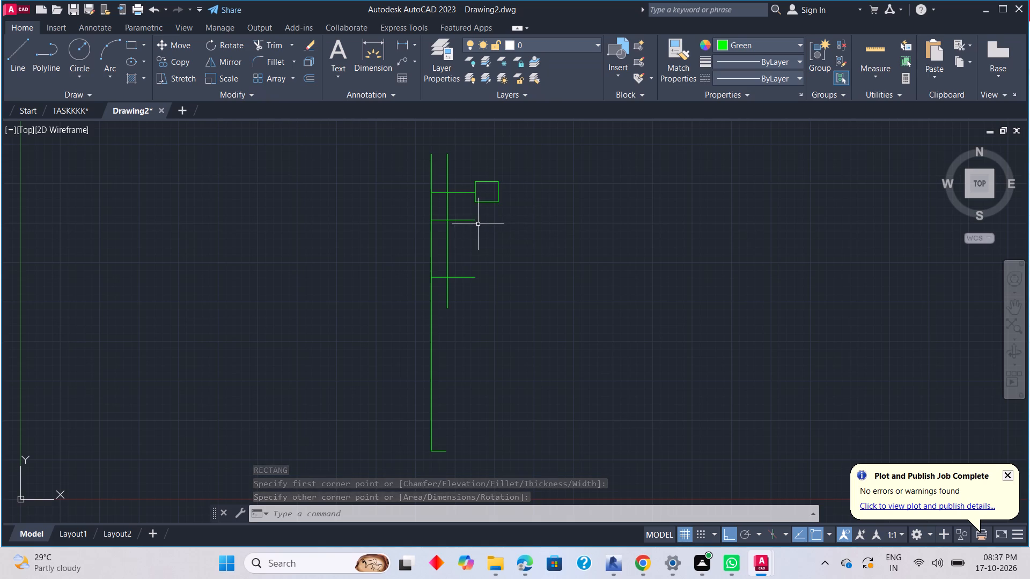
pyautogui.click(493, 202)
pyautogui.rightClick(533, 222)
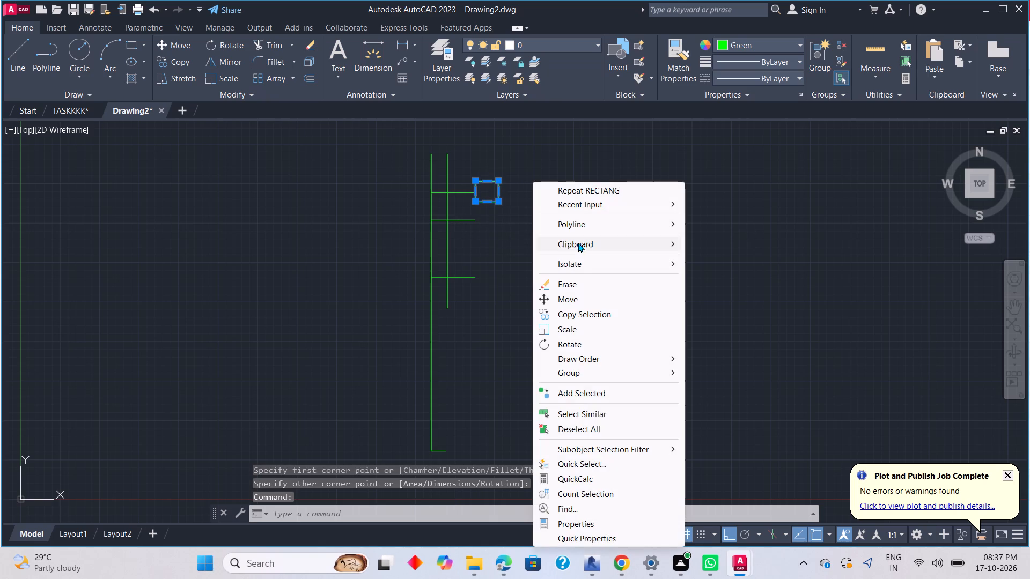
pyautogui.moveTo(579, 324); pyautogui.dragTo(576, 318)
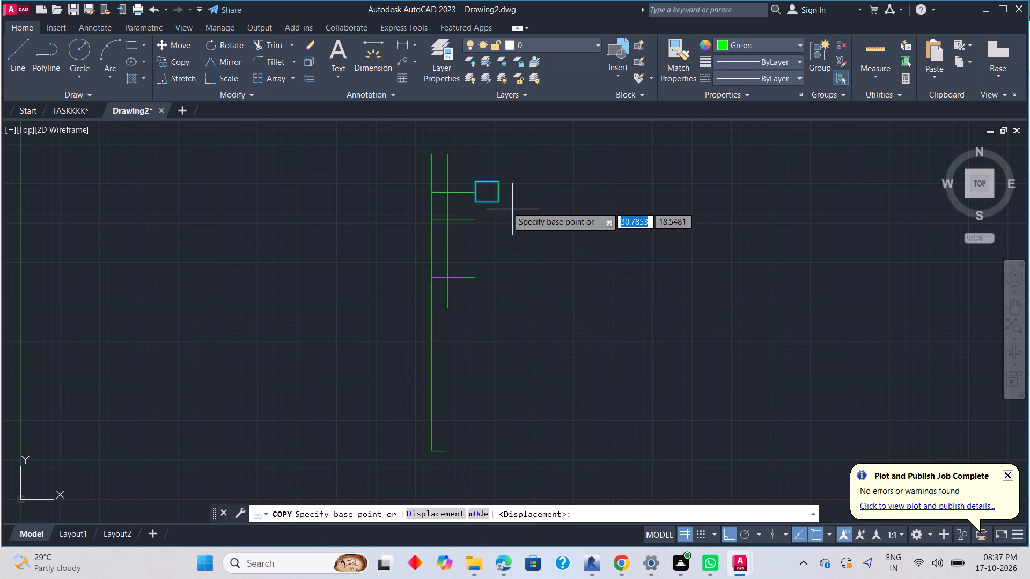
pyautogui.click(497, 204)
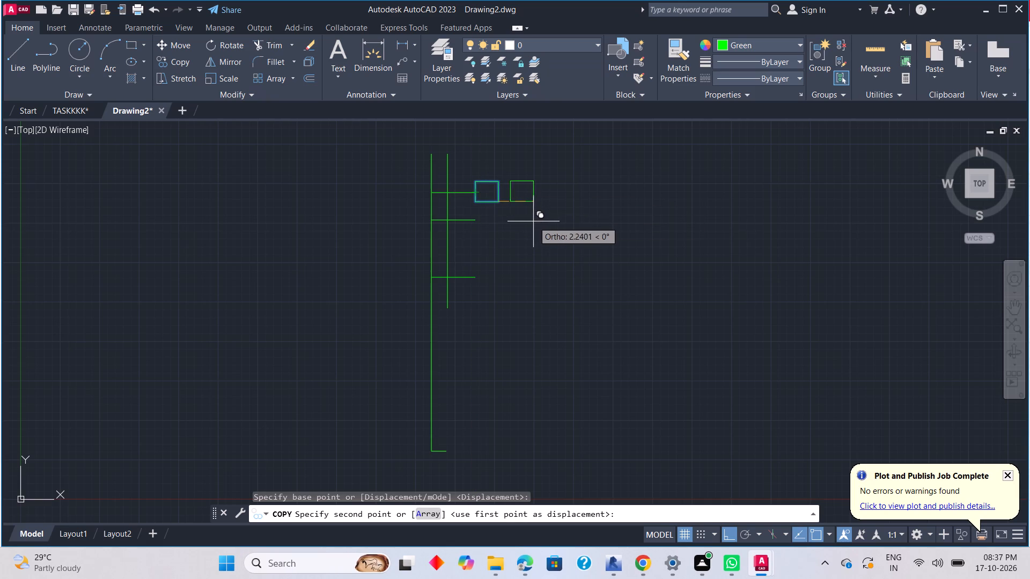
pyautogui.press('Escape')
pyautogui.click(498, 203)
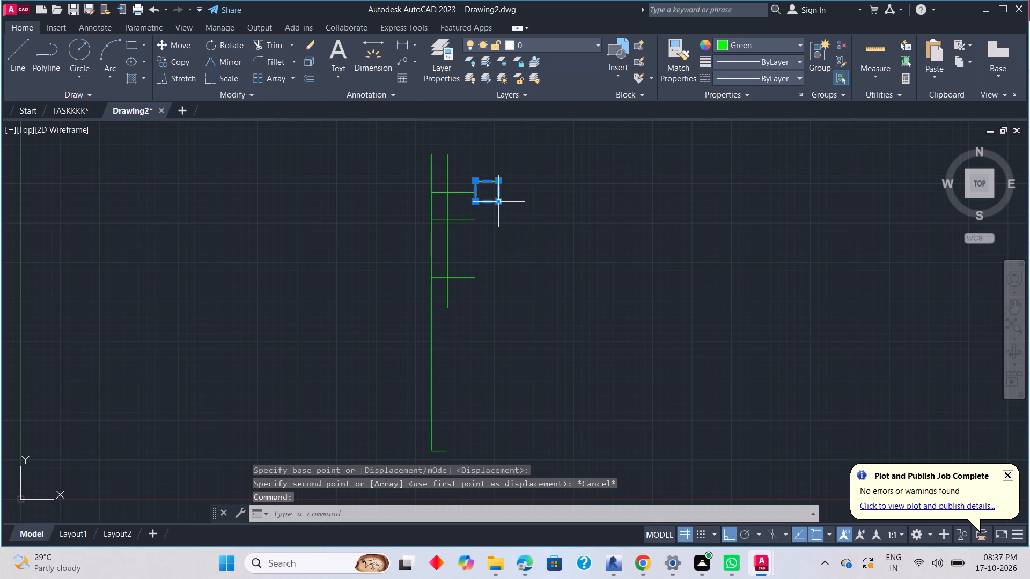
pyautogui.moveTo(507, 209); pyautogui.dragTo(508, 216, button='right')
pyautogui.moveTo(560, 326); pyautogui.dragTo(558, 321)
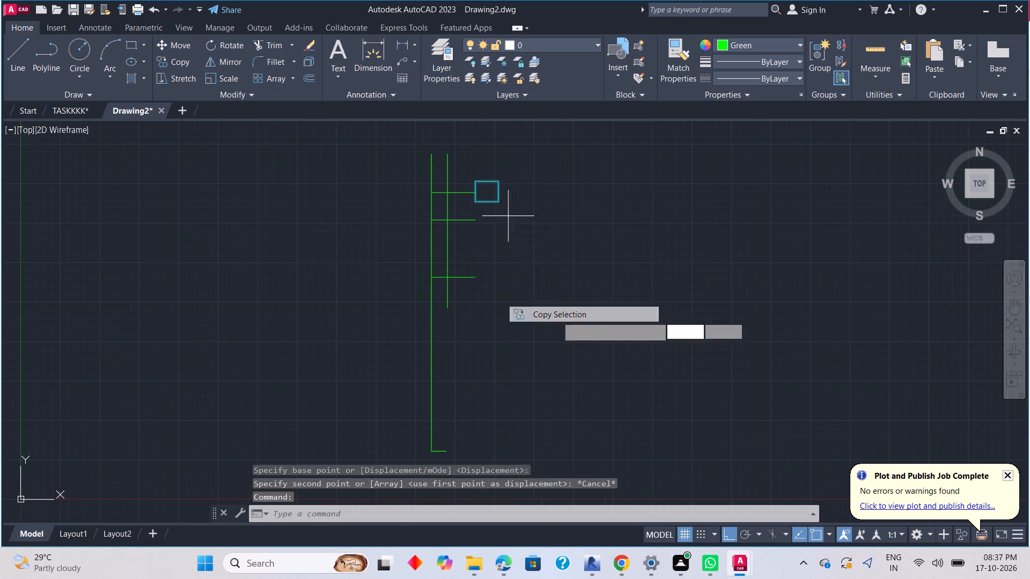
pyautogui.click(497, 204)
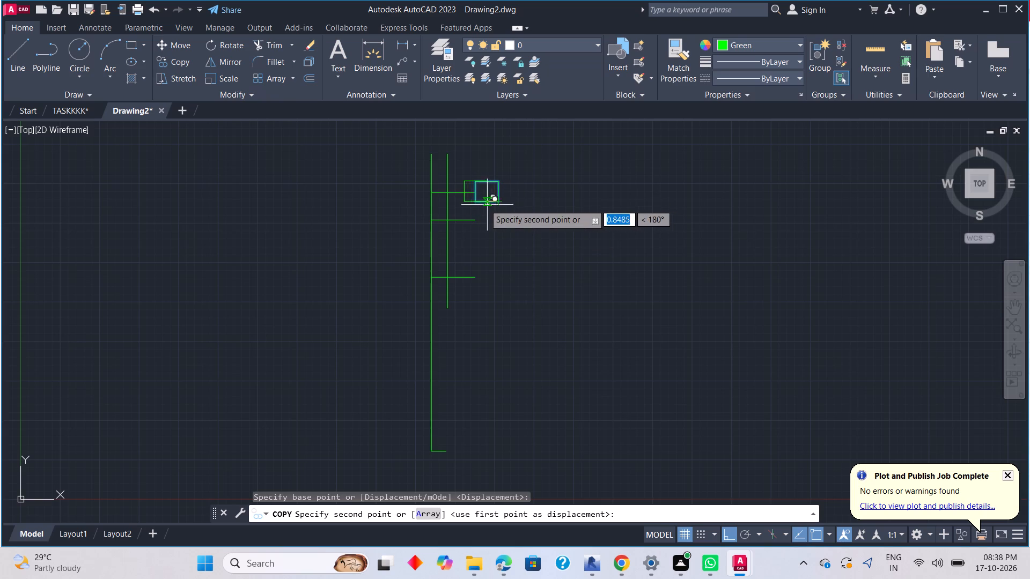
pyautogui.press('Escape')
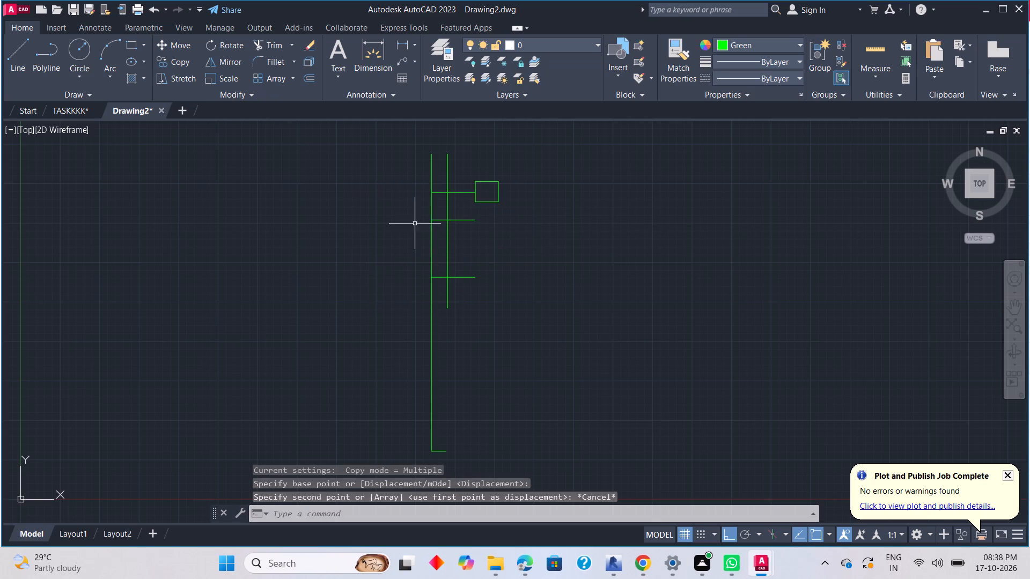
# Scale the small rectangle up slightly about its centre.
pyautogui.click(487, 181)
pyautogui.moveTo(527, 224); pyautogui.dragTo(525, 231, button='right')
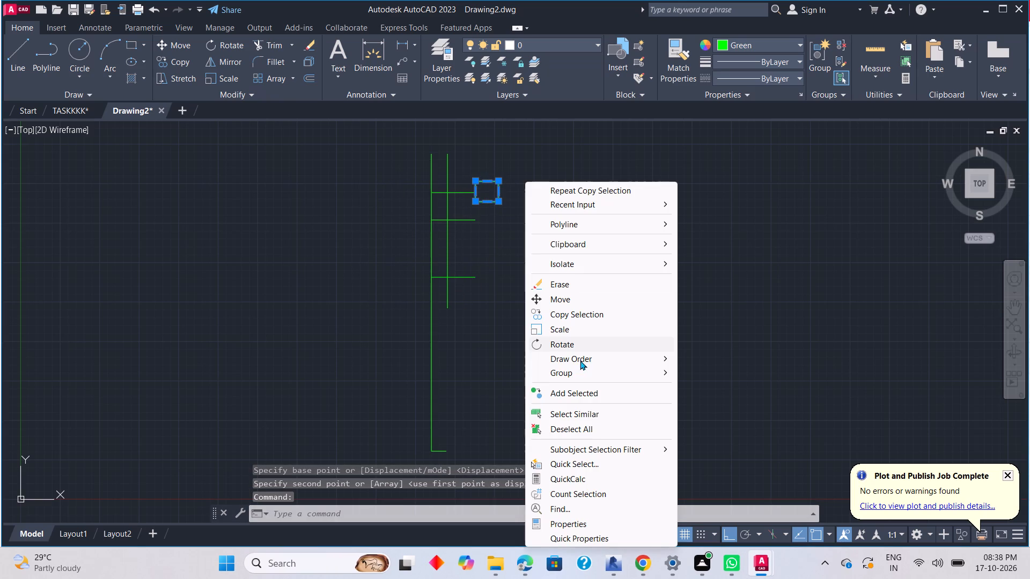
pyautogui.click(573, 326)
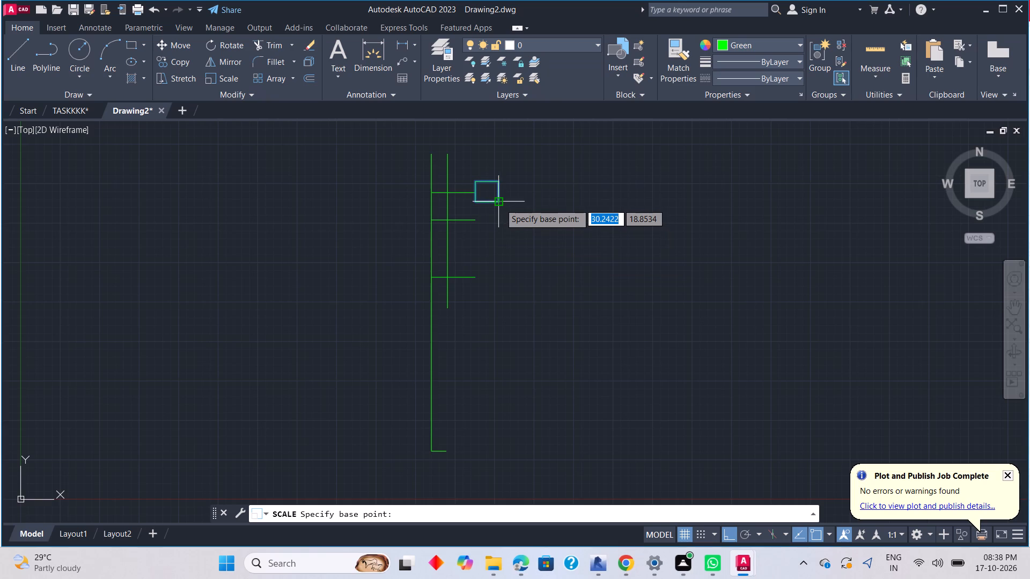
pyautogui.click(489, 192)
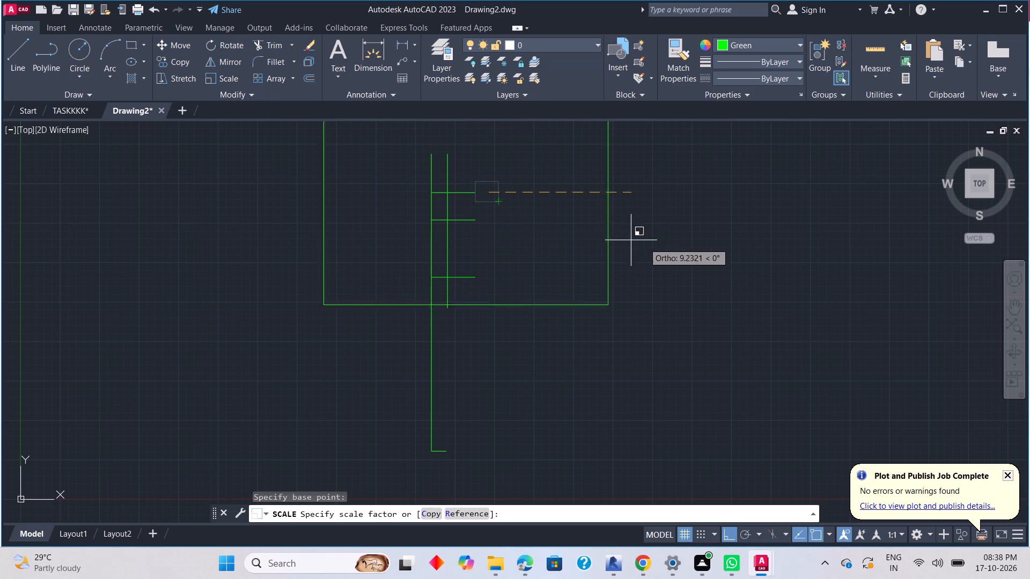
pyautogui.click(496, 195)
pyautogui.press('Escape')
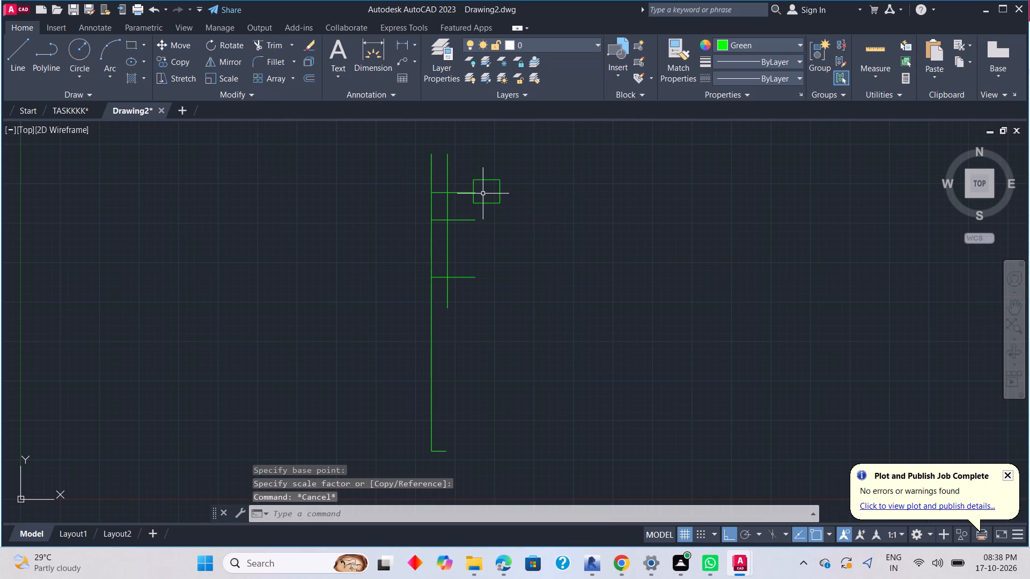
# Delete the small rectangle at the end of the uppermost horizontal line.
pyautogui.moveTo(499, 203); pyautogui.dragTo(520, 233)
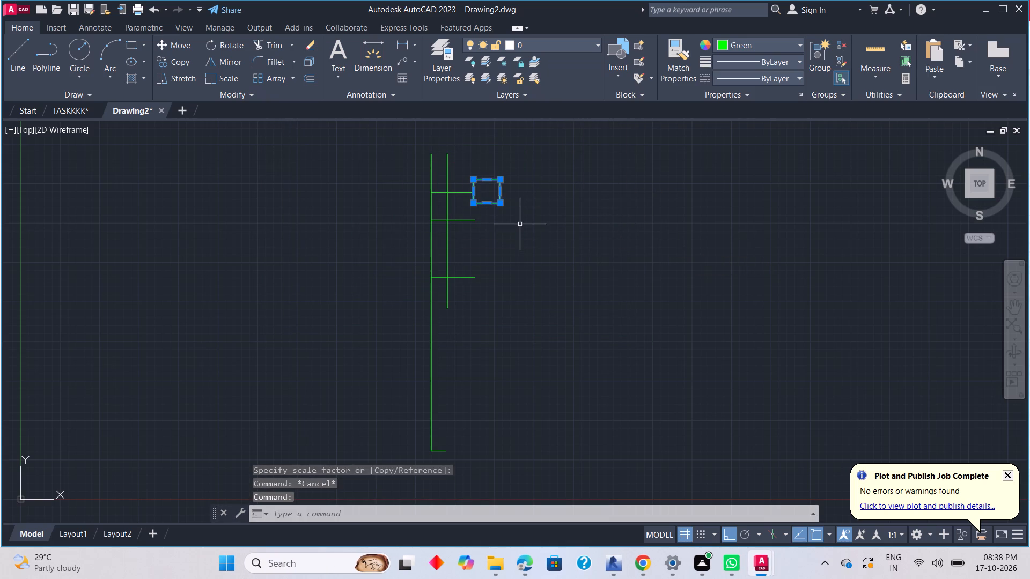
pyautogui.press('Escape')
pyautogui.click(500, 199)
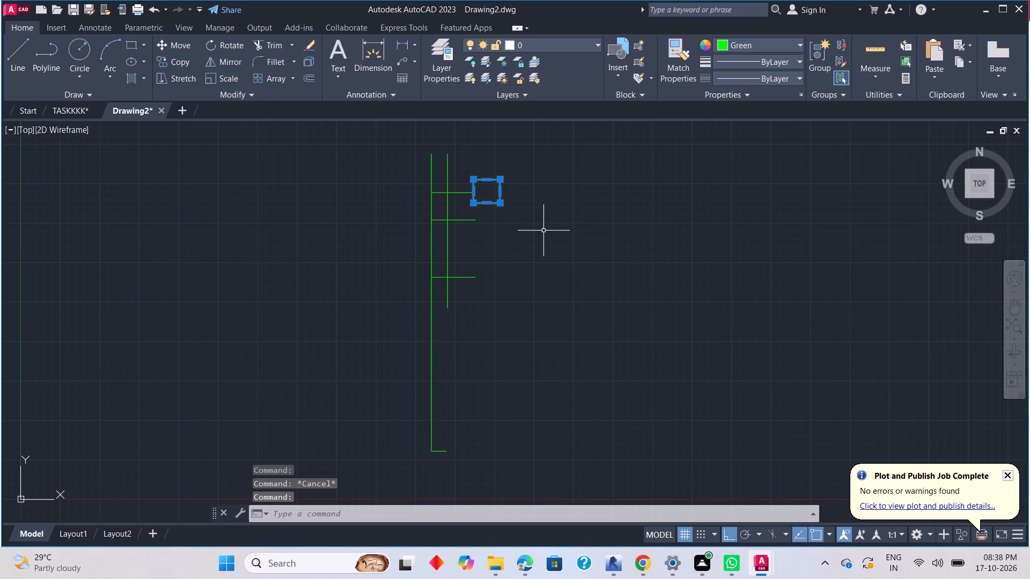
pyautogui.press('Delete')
# Draw a small rectangle about 1.4 units wide at the free end of the uppermost horizontal line.
pyautogui.write('REC')
pyautogui.press('space')
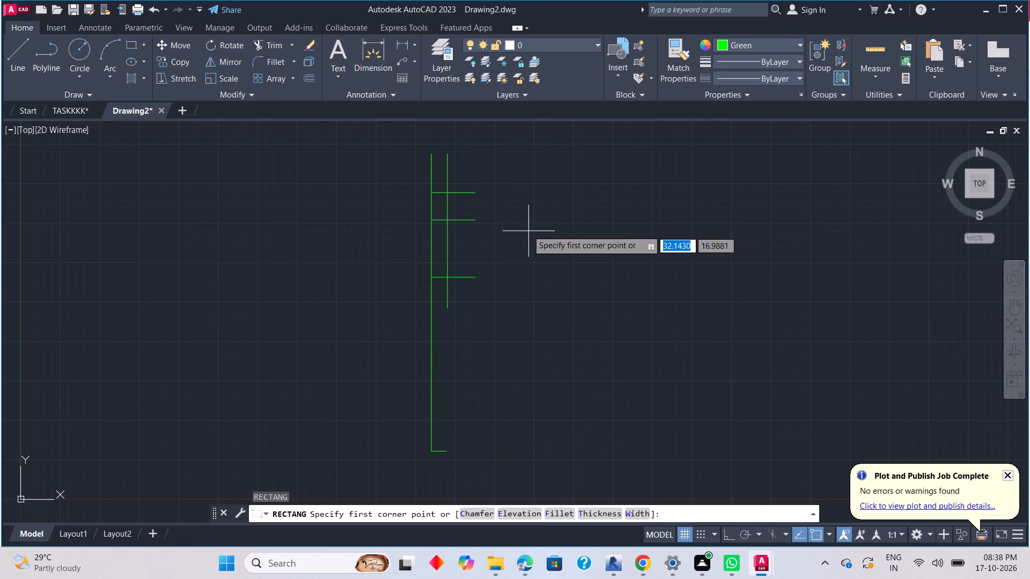
pyautogui.click(475, 184)
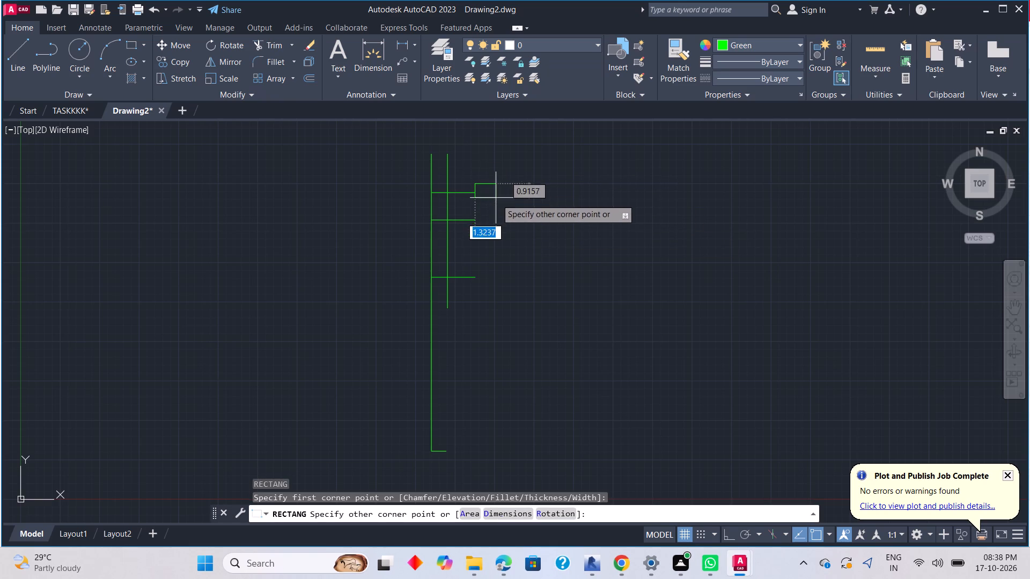
pyautogui.click(497, 204)
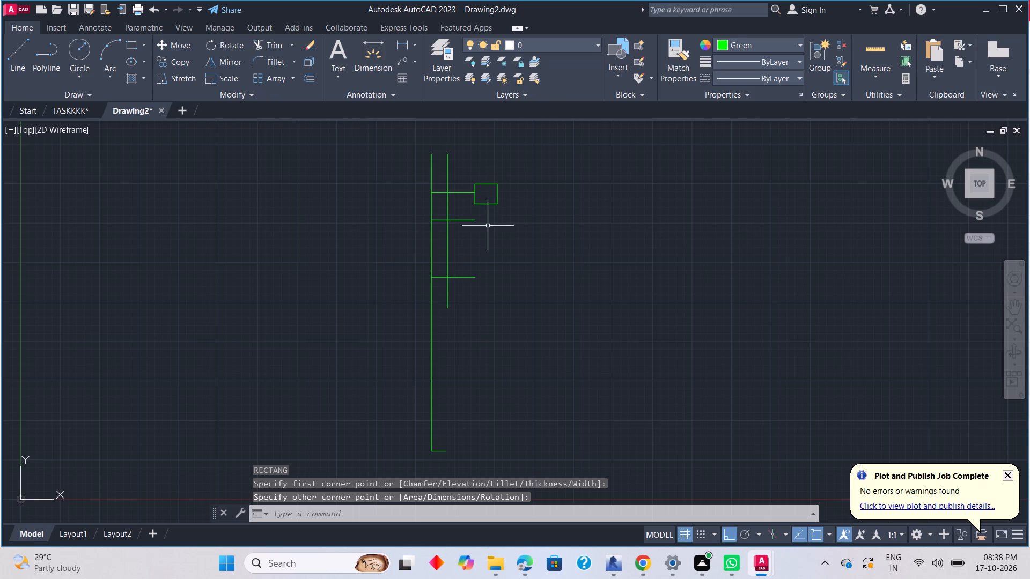
# Shrink the rectangle by stretching its bottom edge slightly upward and its far vertical edge slightly toward the branch line.
pyautogui.scroll(3, 485, 216)
pyautogui.moveTo(481, 191); pyautogui.dragTo(485, 346, button='middle')
pyautogui.click(504, 323)
pyautogui.click(506, 321)
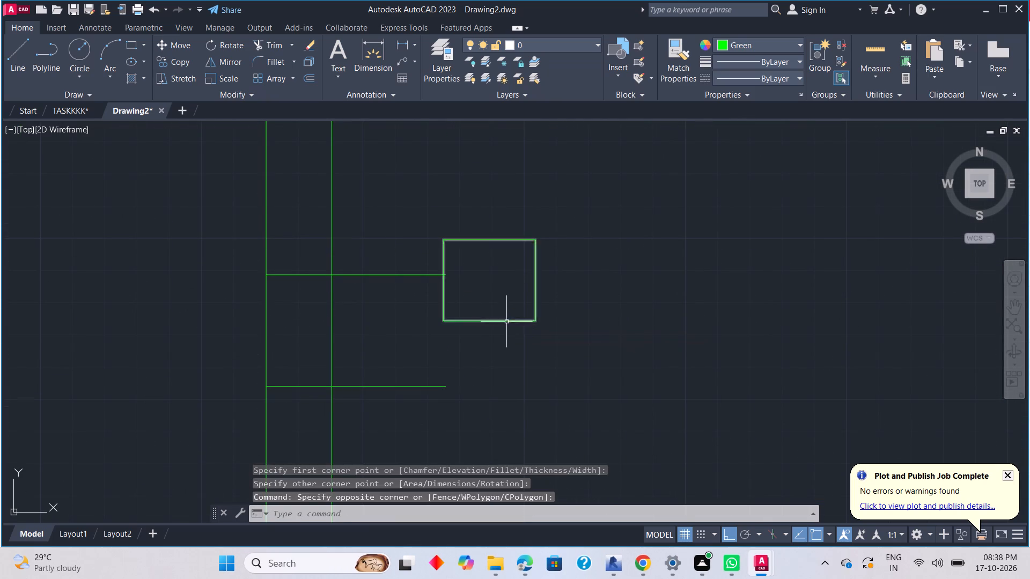
pyautogui.click(506, 321)
pyautogui.click(488, 321)
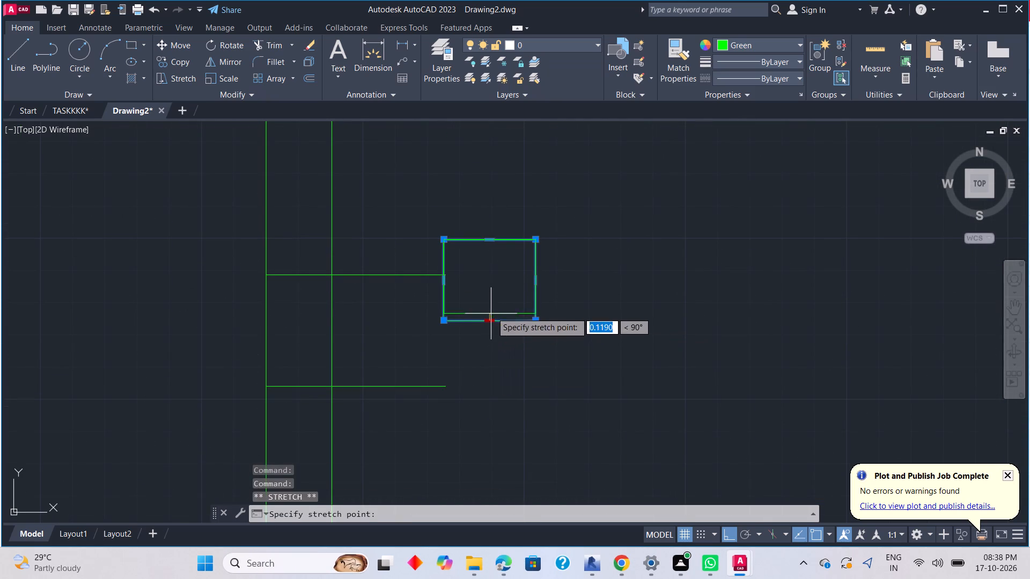
pyautogui.click(492, 311)
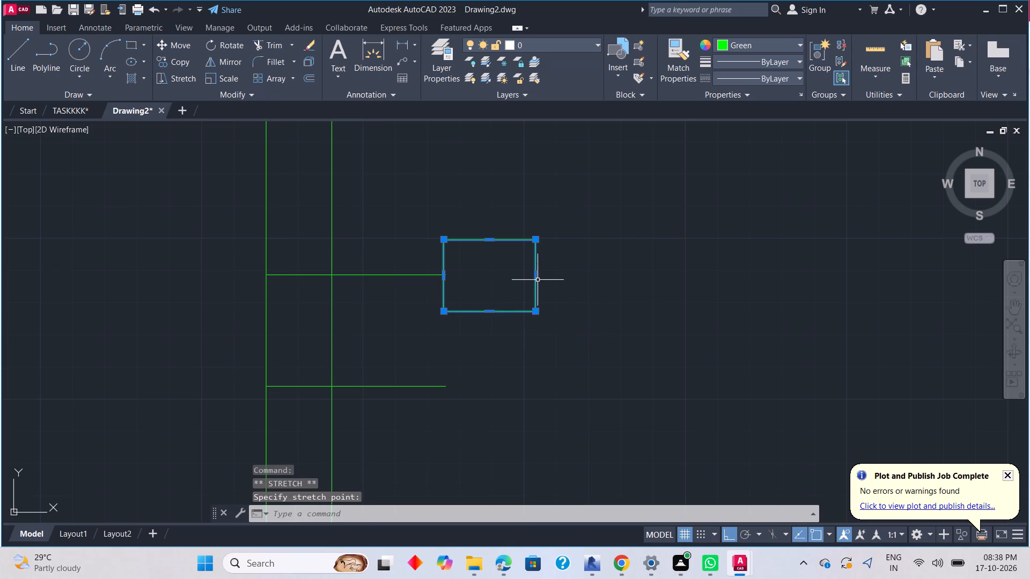
pyautogui.click(537, 278)
pyautogui.click(521, 279)
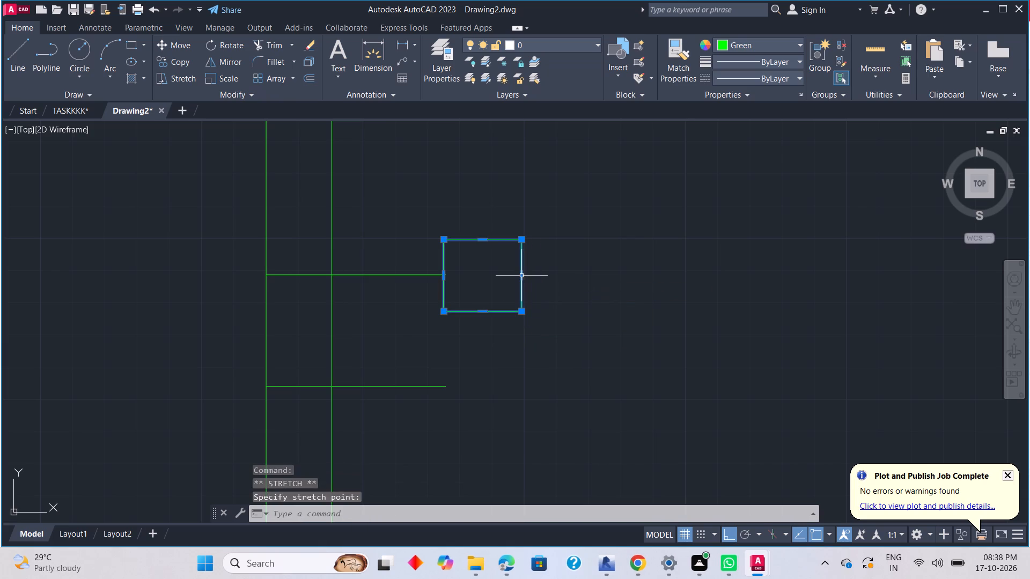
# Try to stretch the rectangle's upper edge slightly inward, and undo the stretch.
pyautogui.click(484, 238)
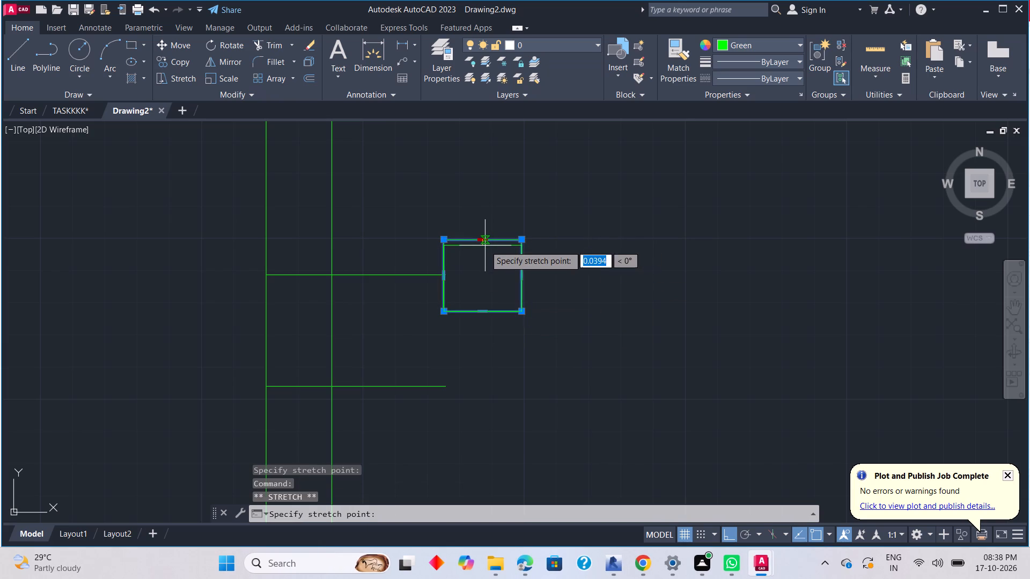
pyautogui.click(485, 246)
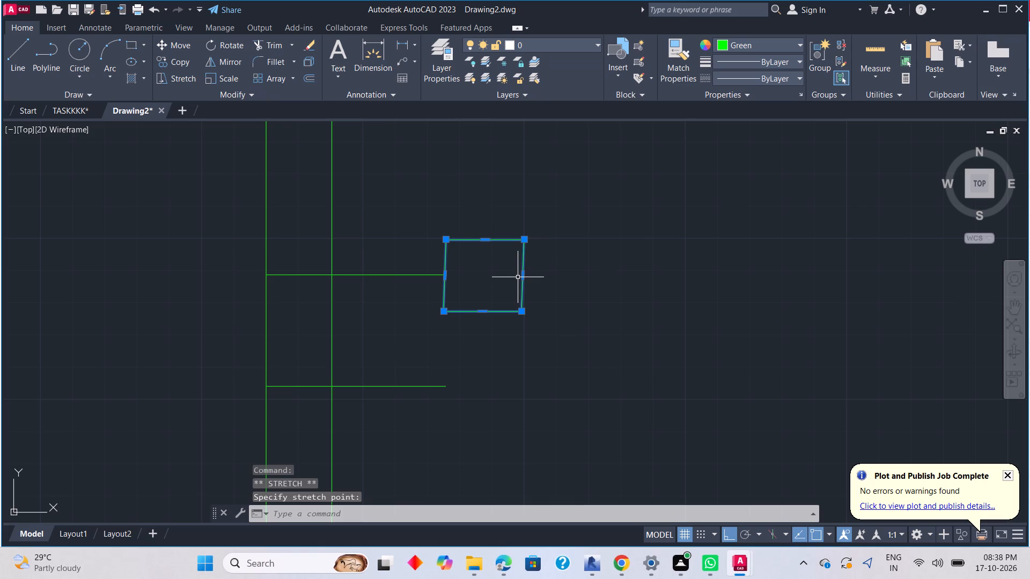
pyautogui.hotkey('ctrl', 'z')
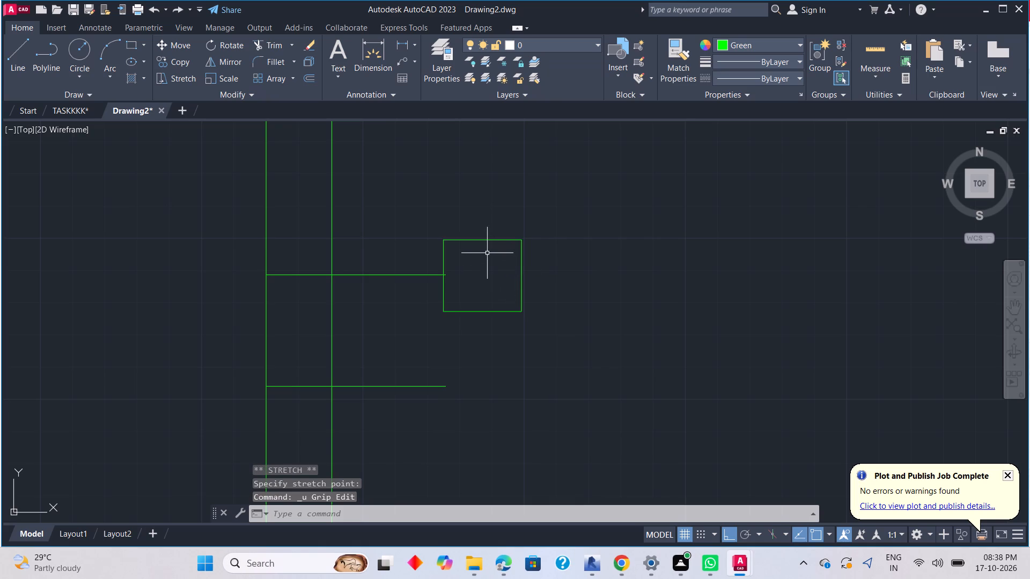
# Shrink the rectangle to a small near-square by stretching its upper, lower and far vertical edges further inward.
pyautogui.click(484, 239)
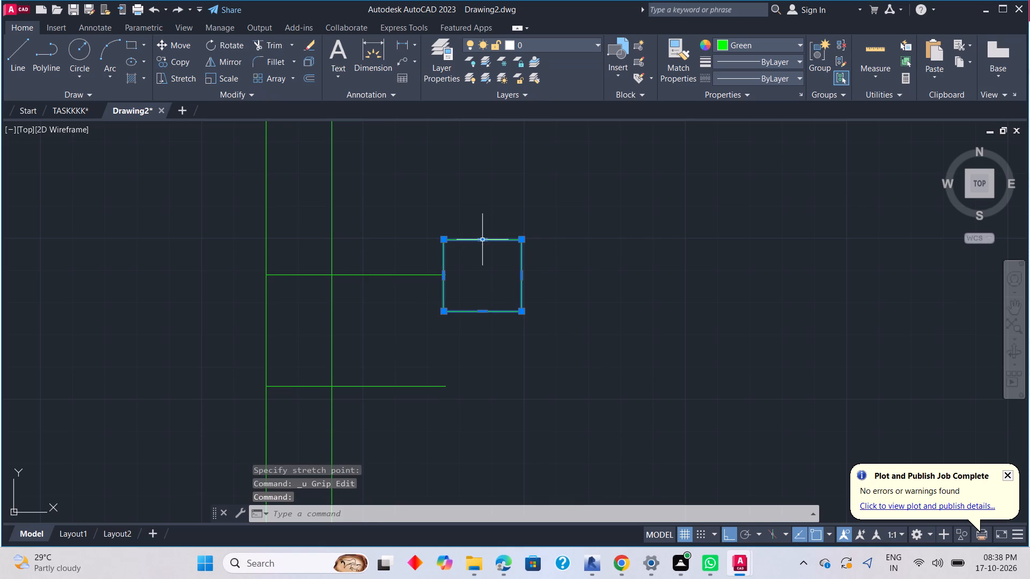
pyautogui.click(482, 241)
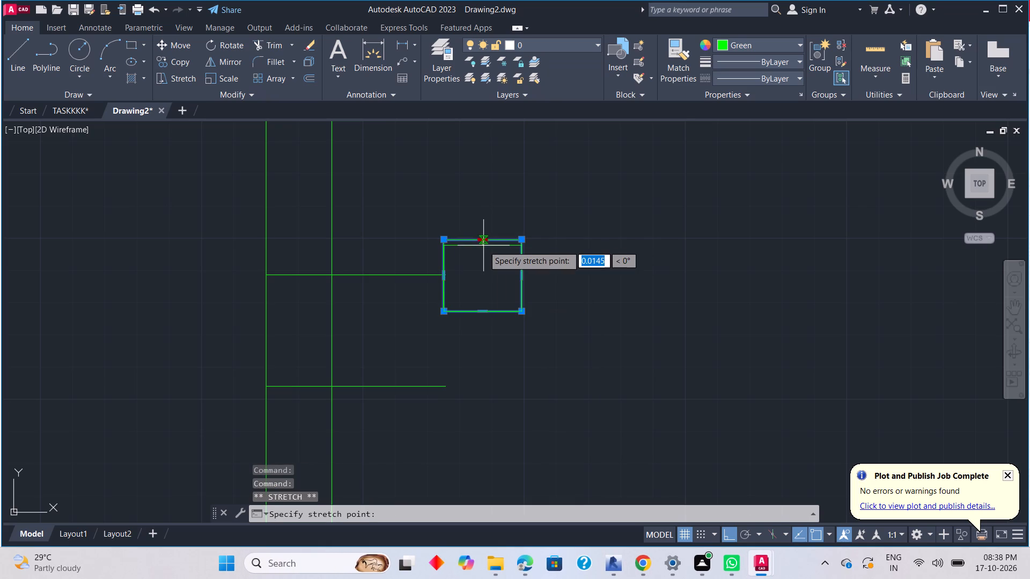
pyautogui.click(483, 248)
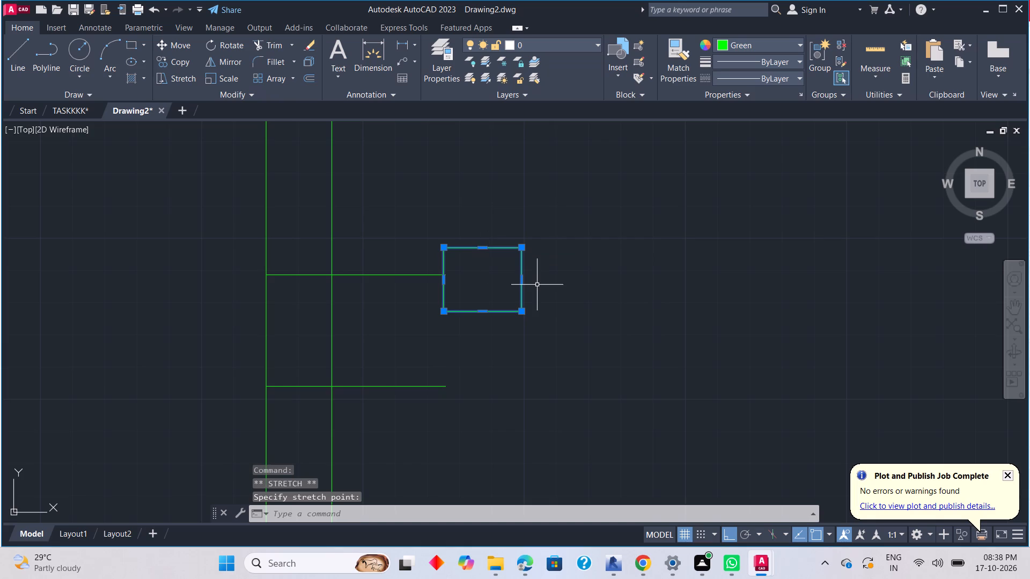
pyautogui.click(519, 280)
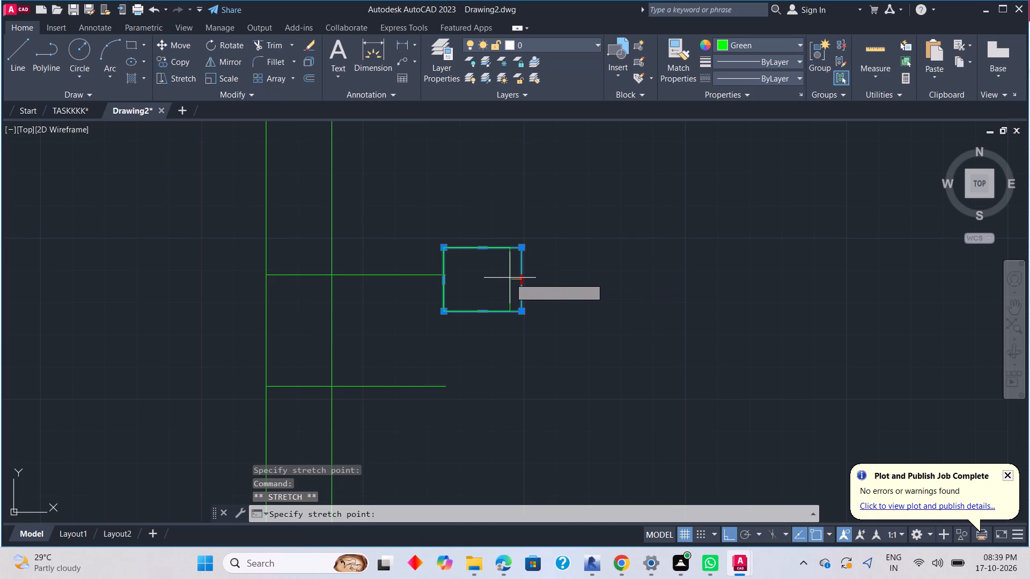
pyautogui.click(510, 279)
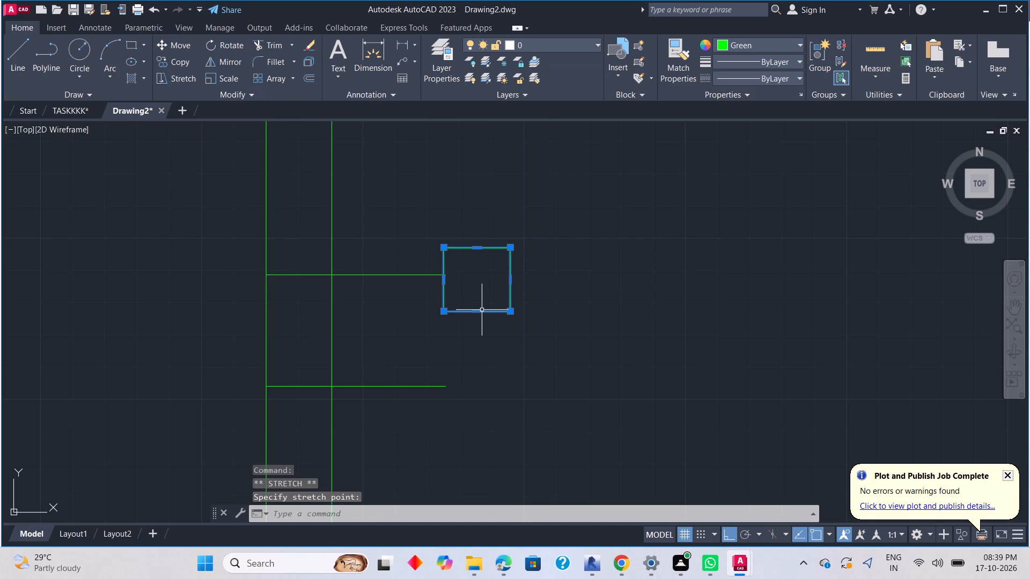
pyautogui.click(482, 309)
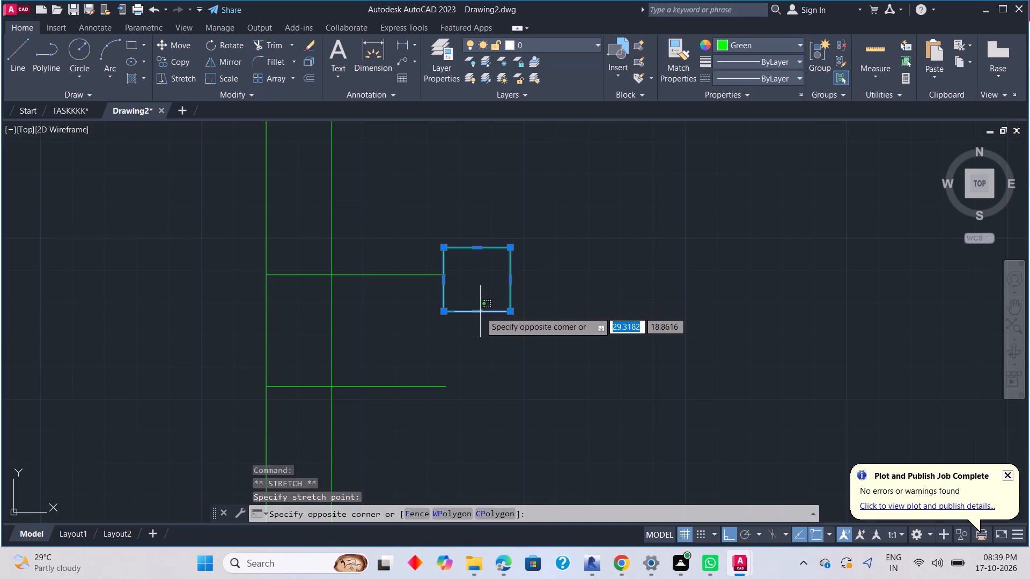
pyautogui.click(480, 310)
pyautogui.click(477, 310)
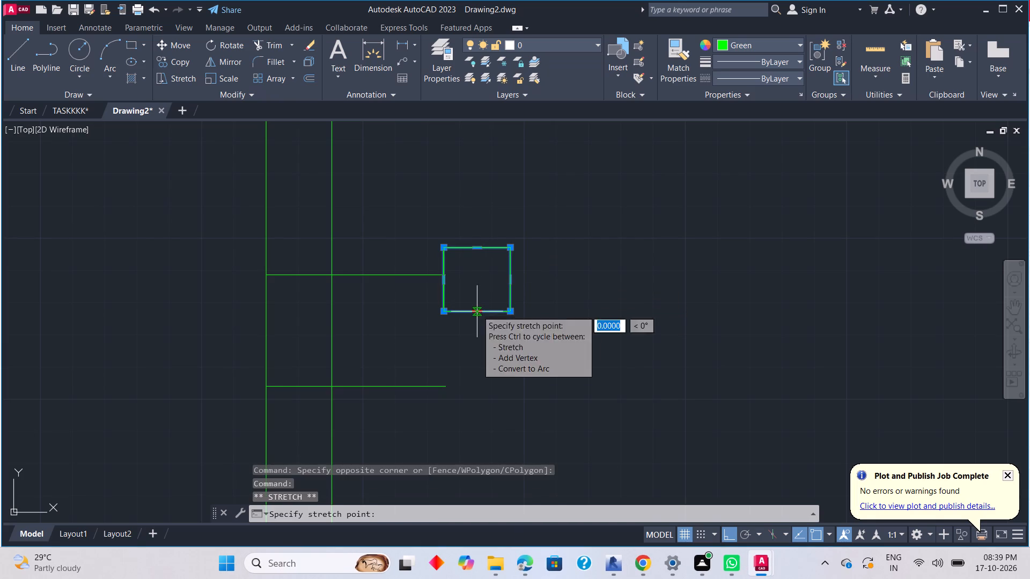
pyautogui.click(477, 303)
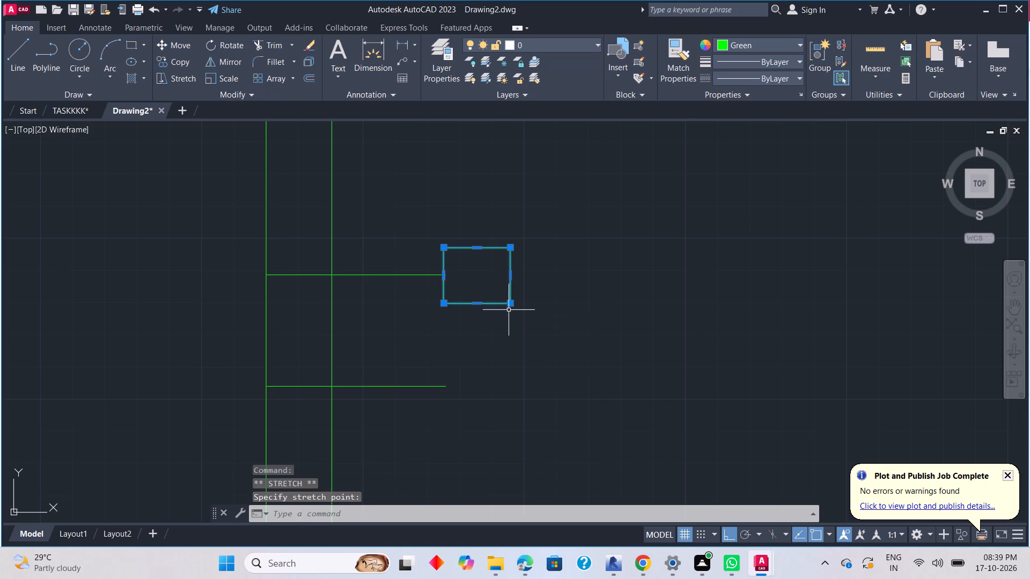
pyautogui.click(509, 276)
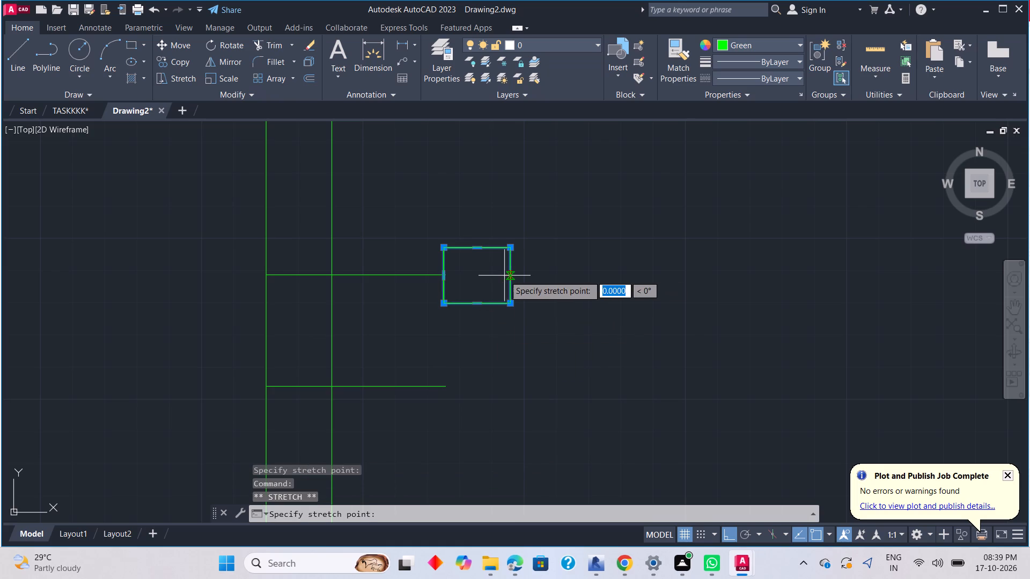
pyautogui.click(503, 276)
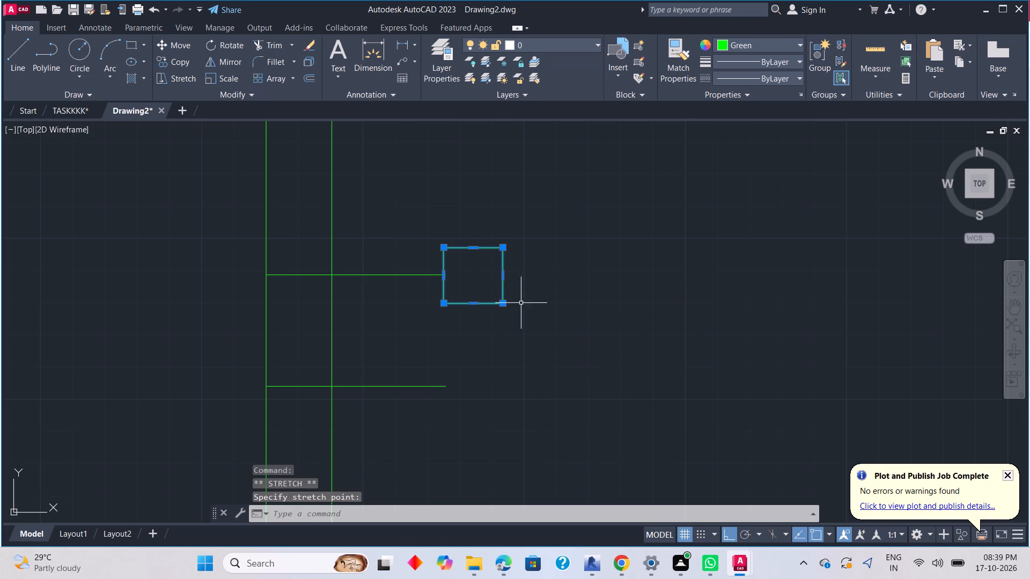
# Stretch the rectangle's near vertical edge so it meets the free end of the uppermost horizontal line exactly.
pyautogui.click(446, 272)
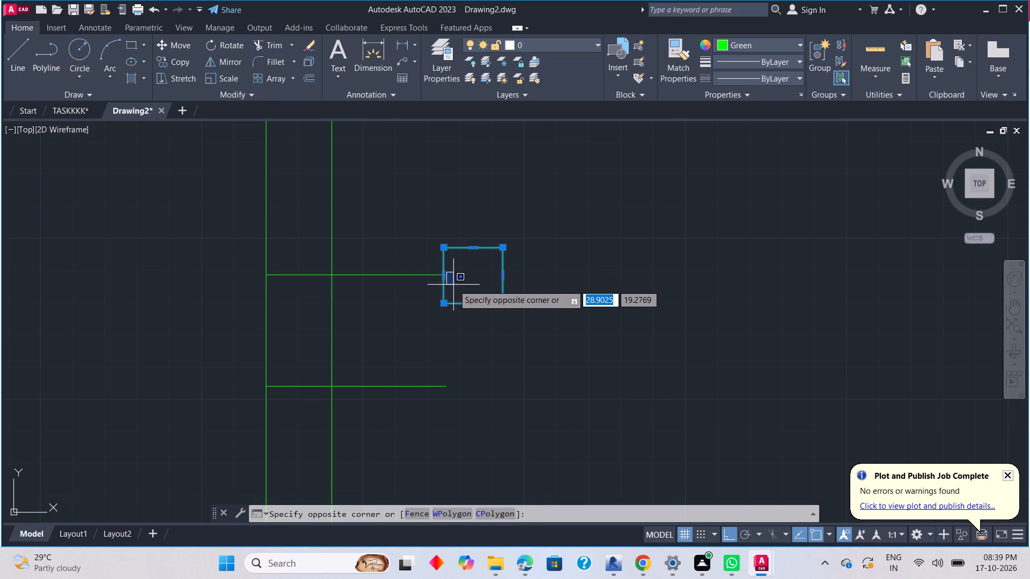
pyautogui.press('Escape')
pyautogui.click(448, 272)
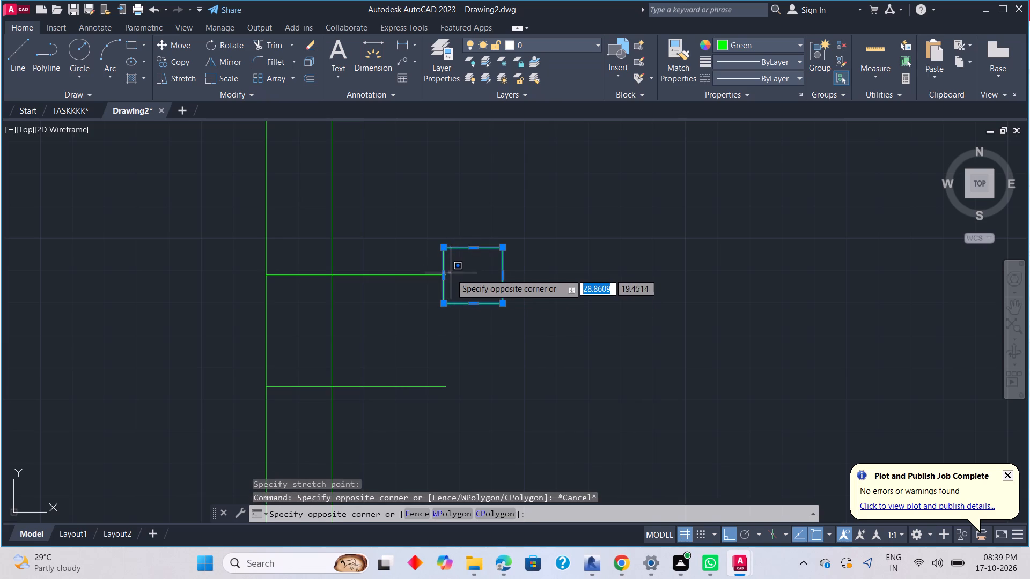
pyautogui.press('Escape')
pyautogui.click(445, 277)
pyautogui.click(450, 278)
pyautogui.press('Escape')
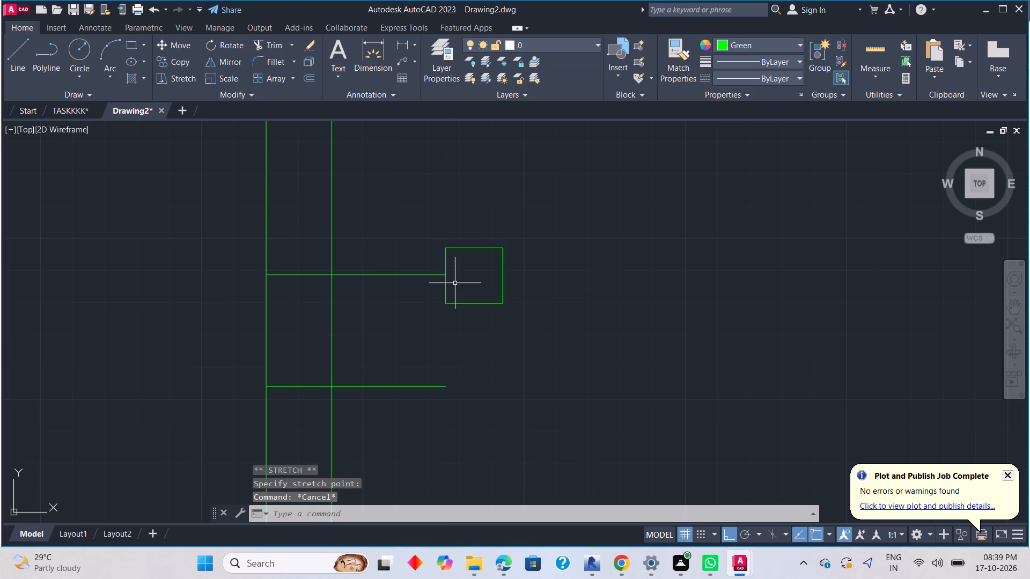
# Copy the small rectangle from the uppermost horizontal line's free end to the second horizontal line's free end.
pyautogui.scroll(3, 453, 271)
pyautogui.scroll(-3, 451, 309)
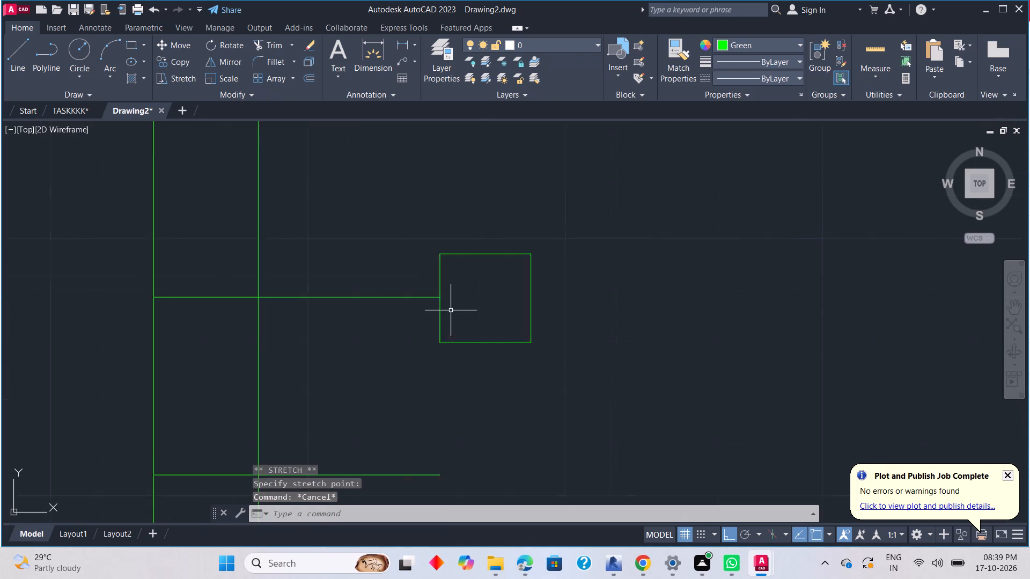
pyautogui.scroll(-1, 452, 314)
pyautogui.scroll(-3, 474, 370)
pyautogui.moveTo(476, 396); pyautogui.dragTo(486, 306, button='middle')
pyautogui.scroll(2, 490, 293)
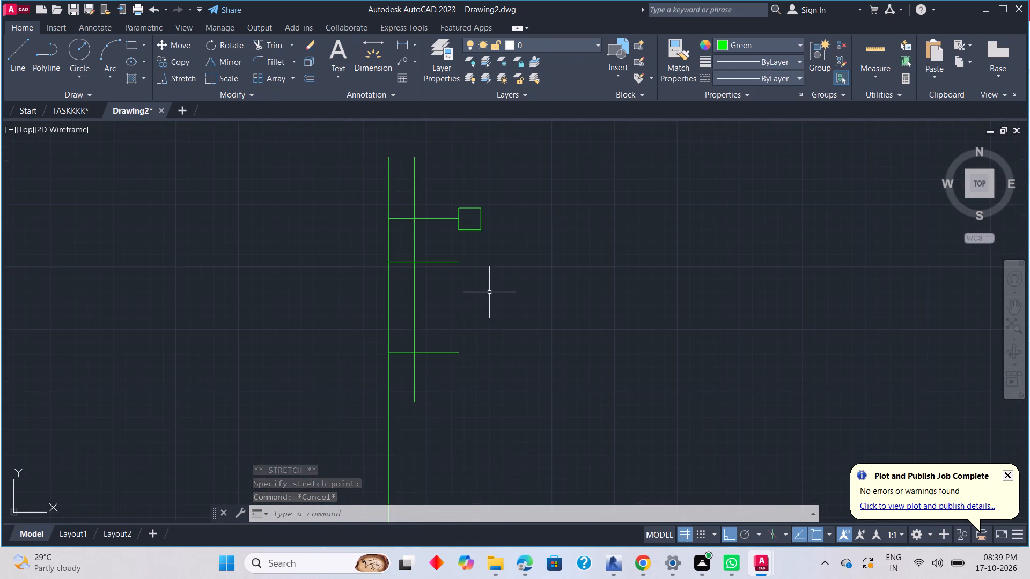
pyautogui.moveTo(467, 257); pyautogui.dragTo(480, 300, button='middle')
pyautogui.click(494, 266)
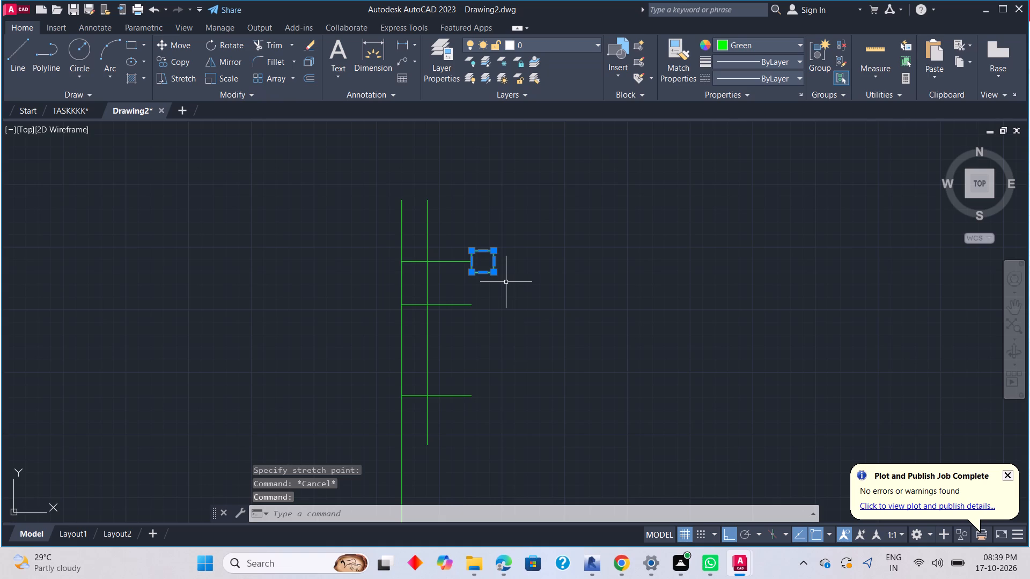
pyautogui.rightClick(506, 282)
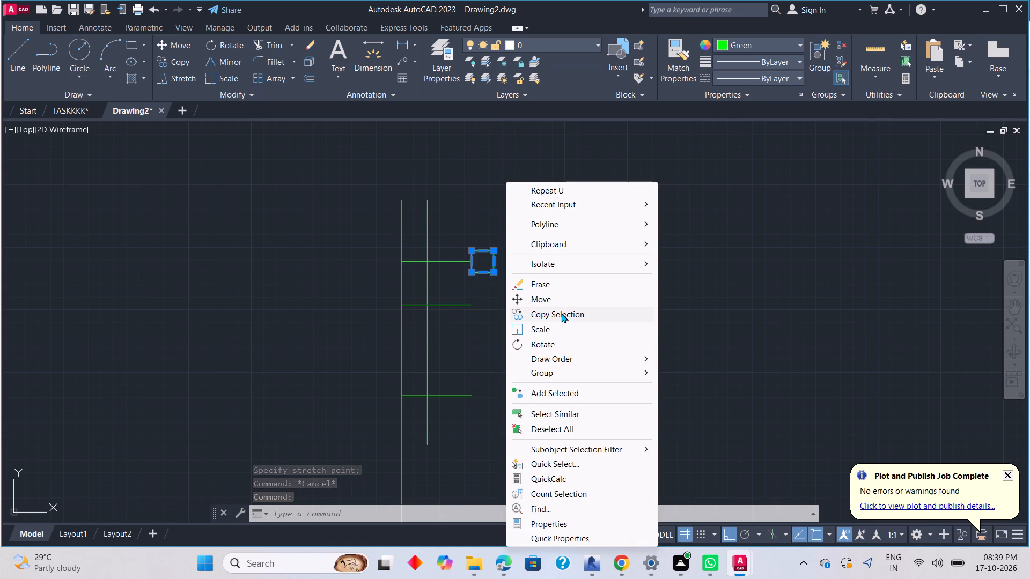
pyautogui.click(561, 313)
pyautogui.click(469, 262)
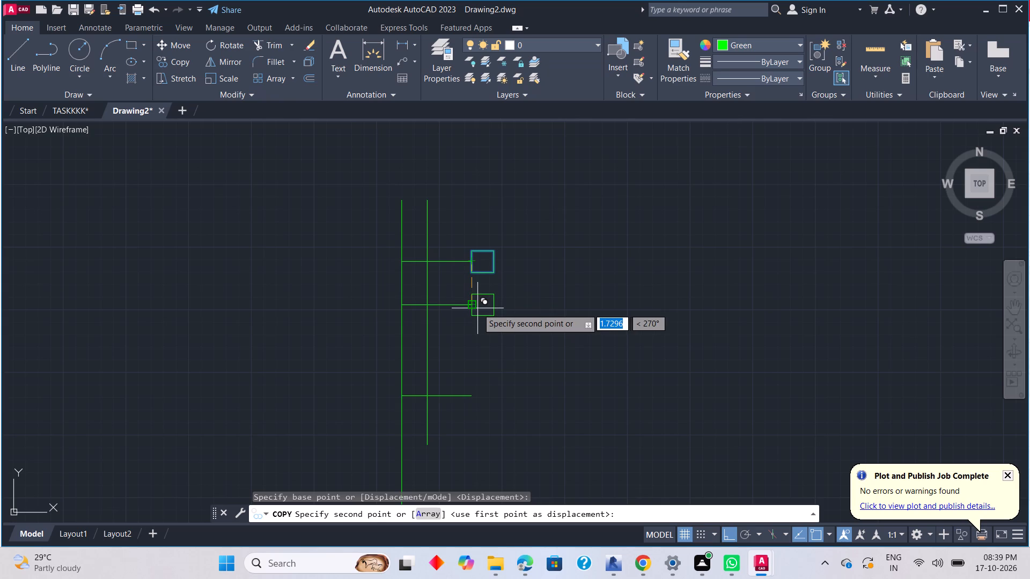
pyautogui.click(472, 304)
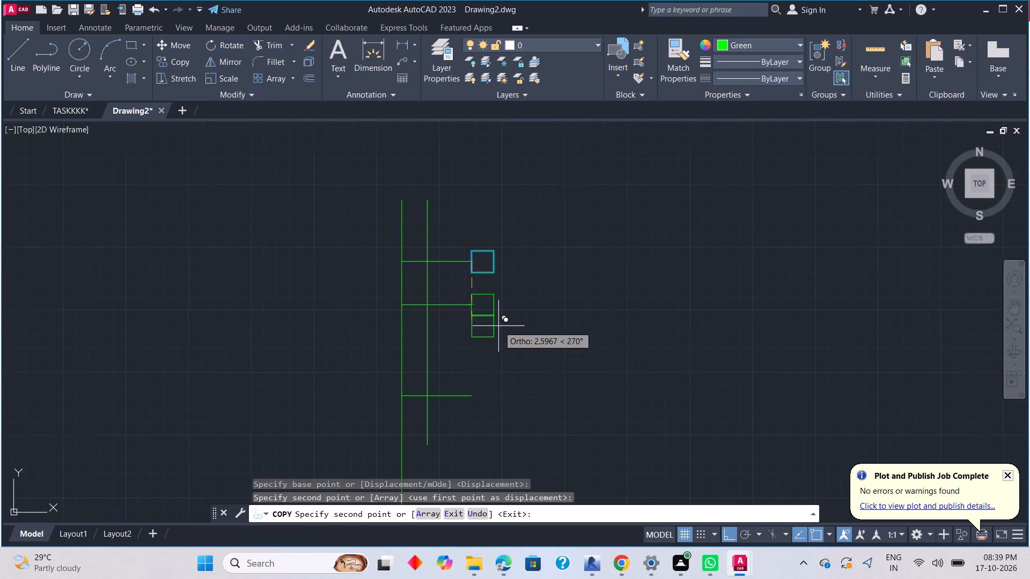
pyautogui.scroll(4, 498, 326)
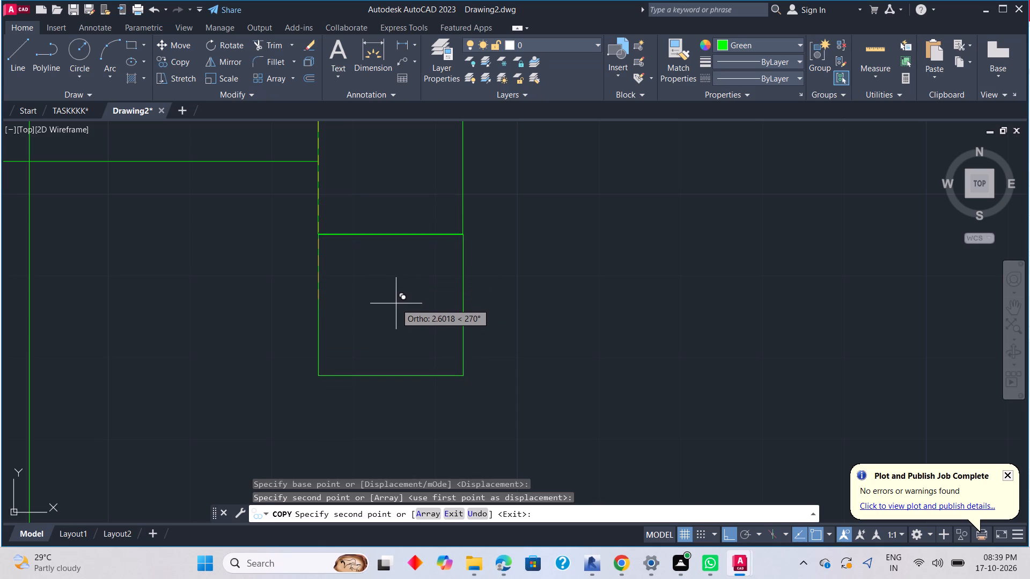
pyautogui.scroll(2, 396, 303)
pyautogui.moveTo(396, 301); pyautogui.dragTo(427, 491, button='middle')
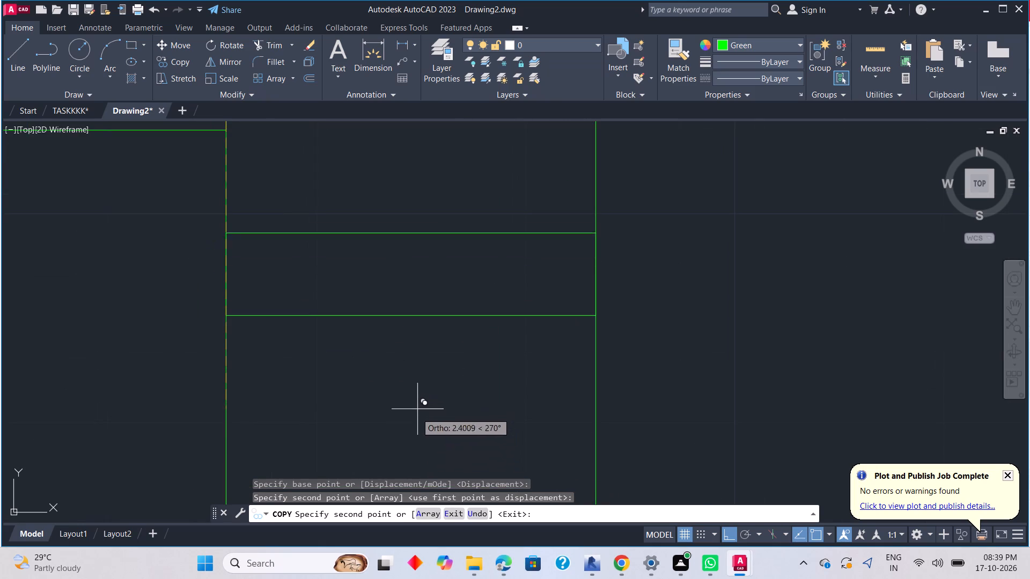
pyautogui.click(411, 499)
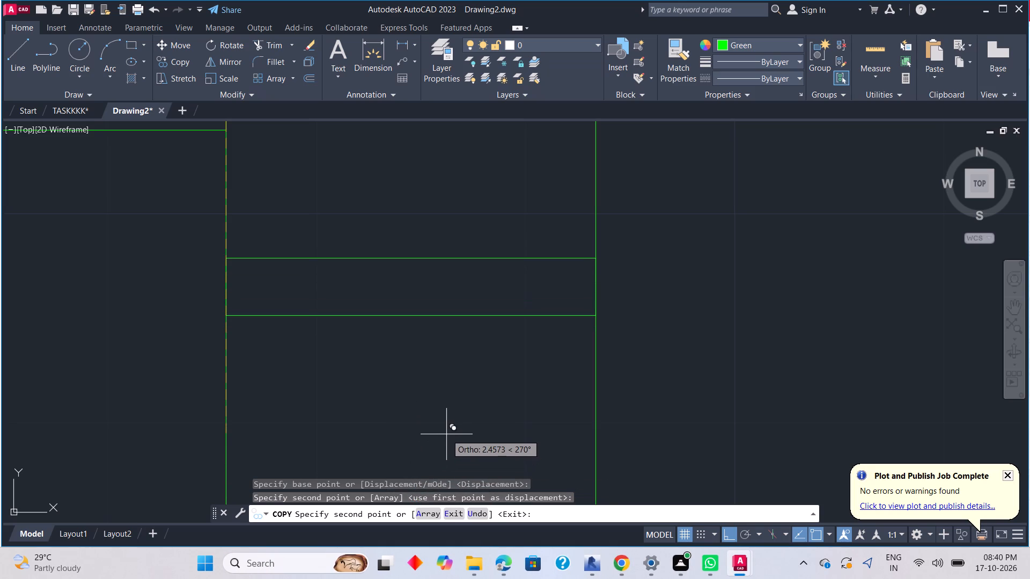
pyautogui.press('Escape')
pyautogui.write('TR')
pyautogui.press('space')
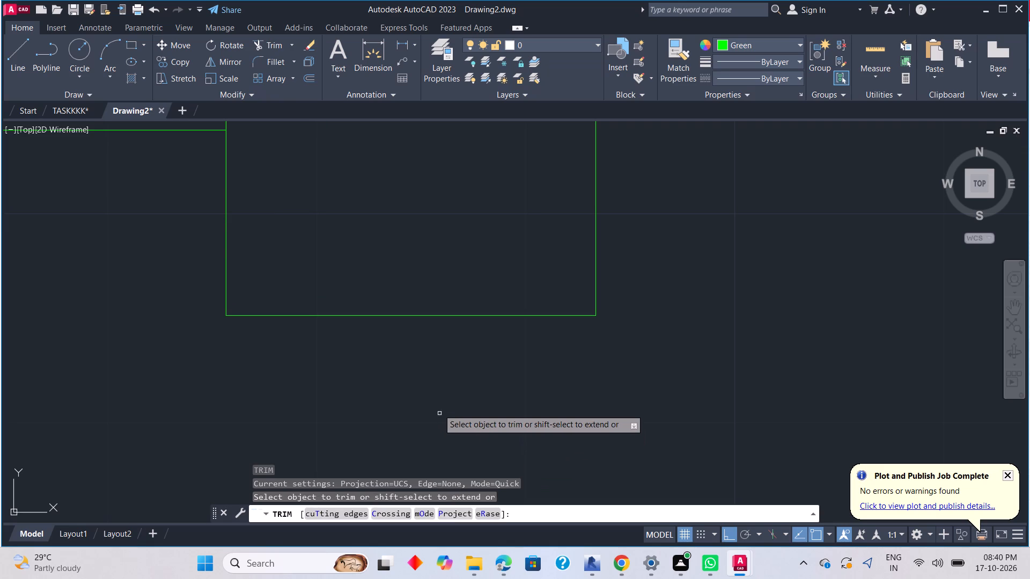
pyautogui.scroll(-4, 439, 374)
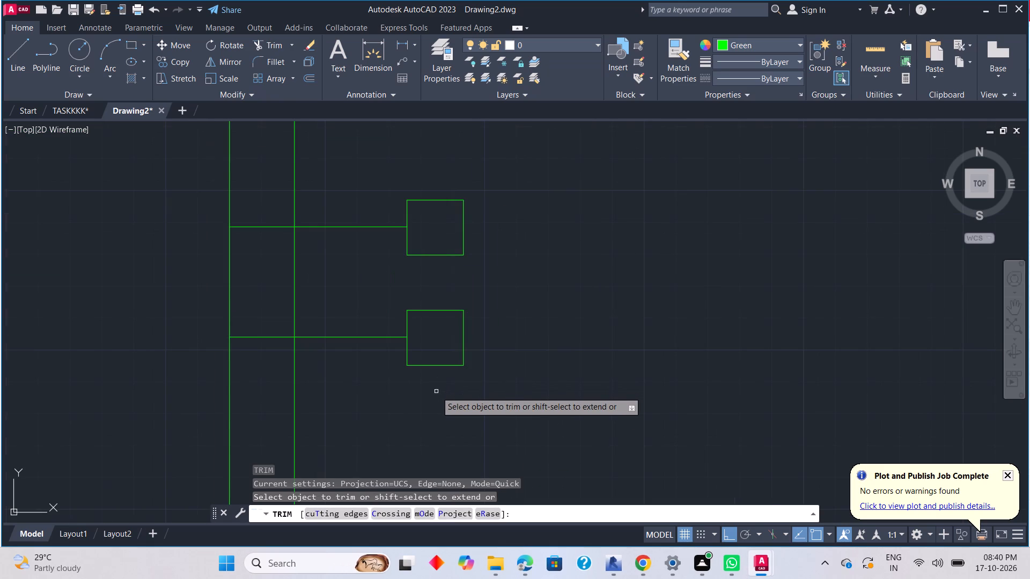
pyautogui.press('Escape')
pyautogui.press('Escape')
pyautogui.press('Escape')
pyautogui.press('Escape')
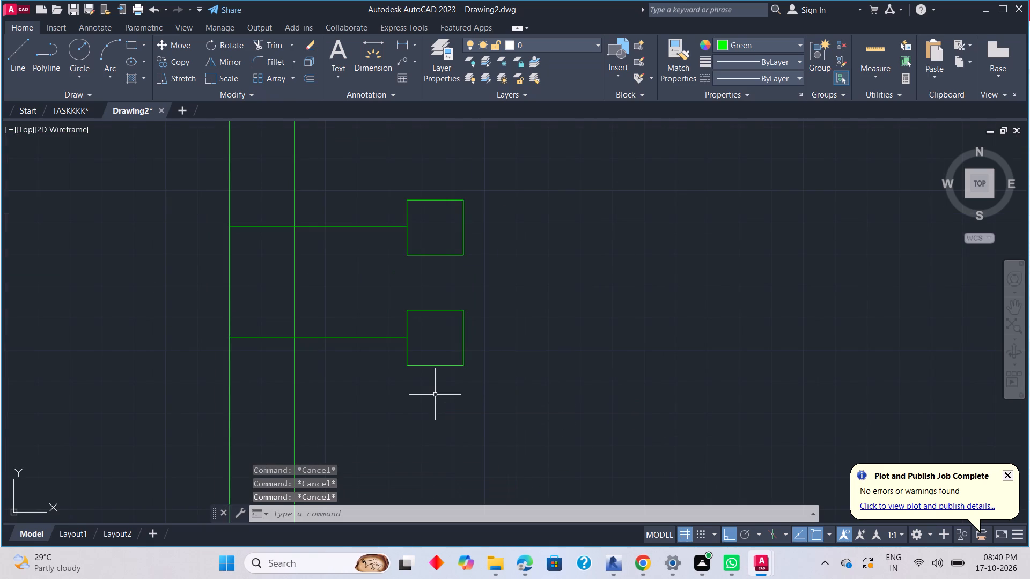
# Copy the second small rectangle from its upper edge, try placements against its lower edge, and undo each placement.
pyautogui.press('Escape')
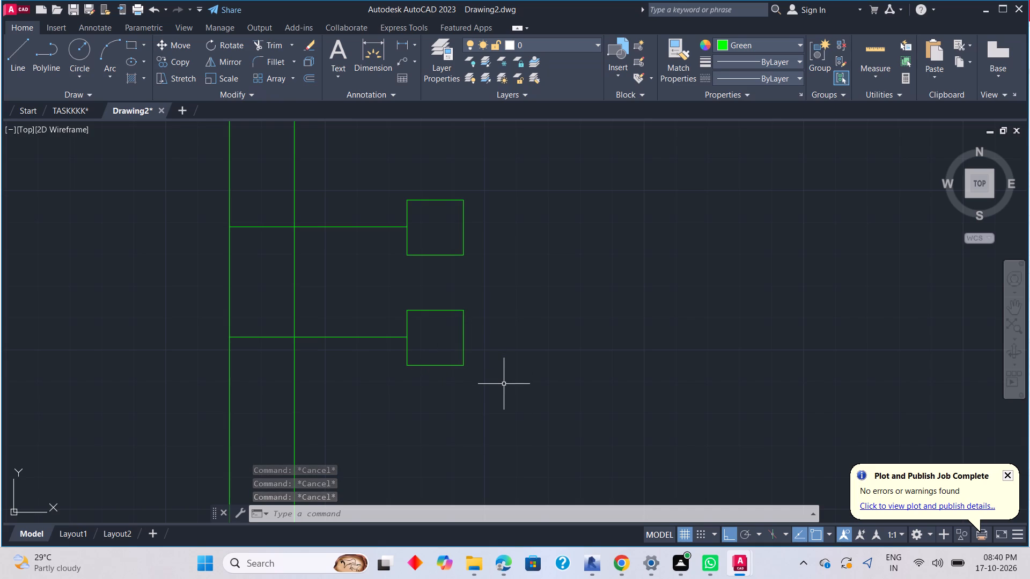
pyautogui.click(464, 355)
pyautogui.rightClick(481, 374)
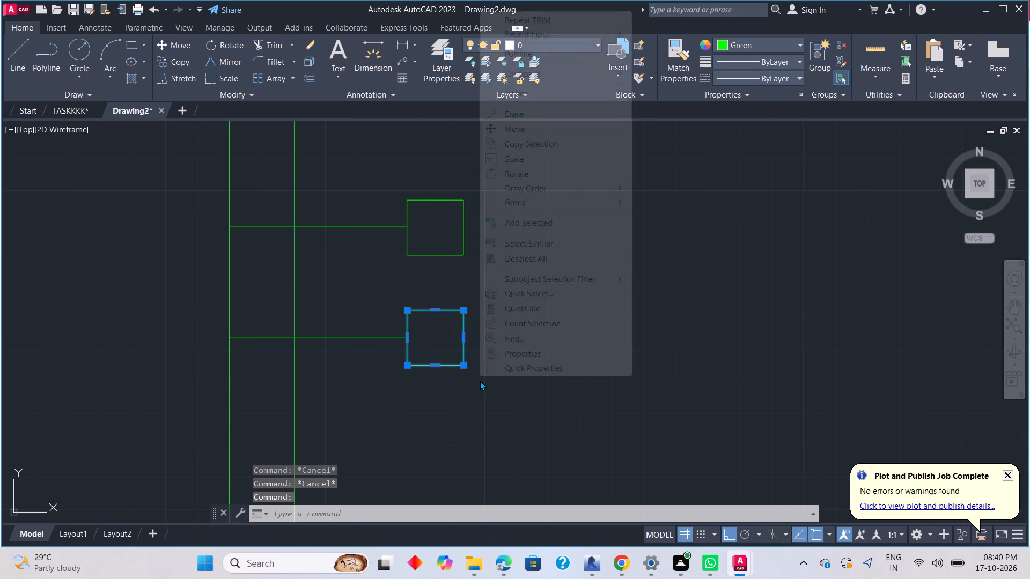
pyautogui.click(519, 147)
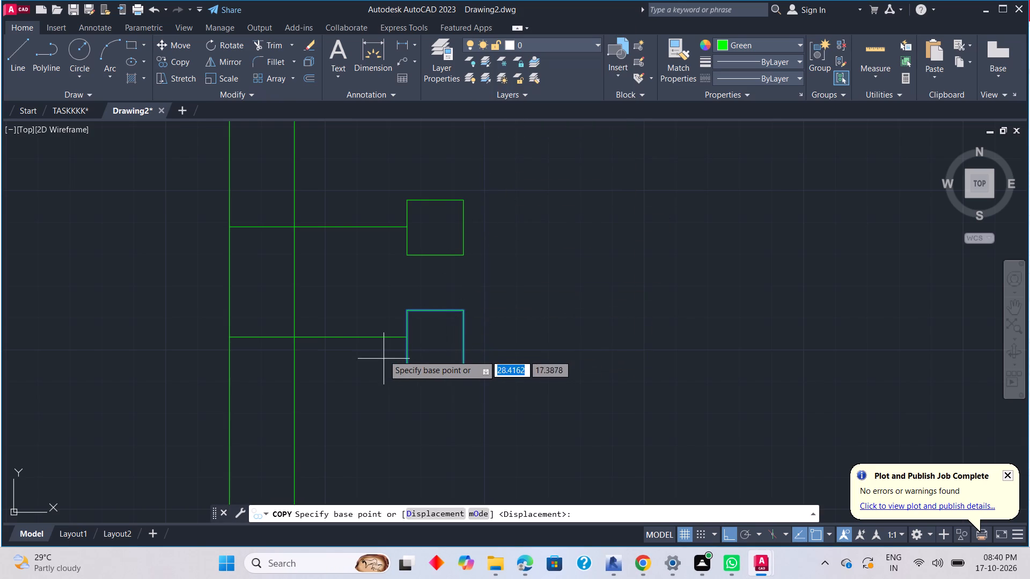
pyautogui.click(433, 310)
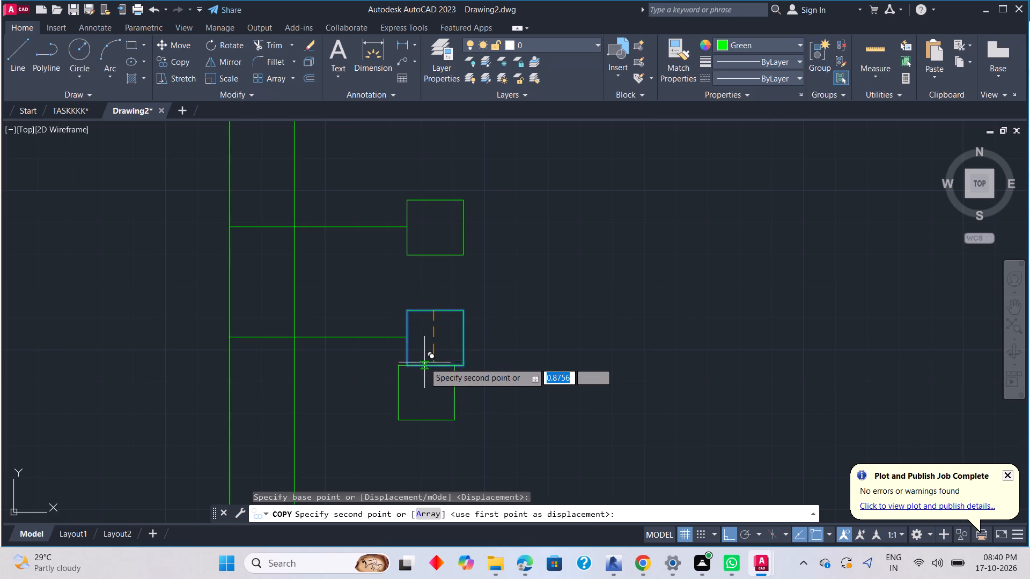
pyautogui.scroll(5, 424, 366)
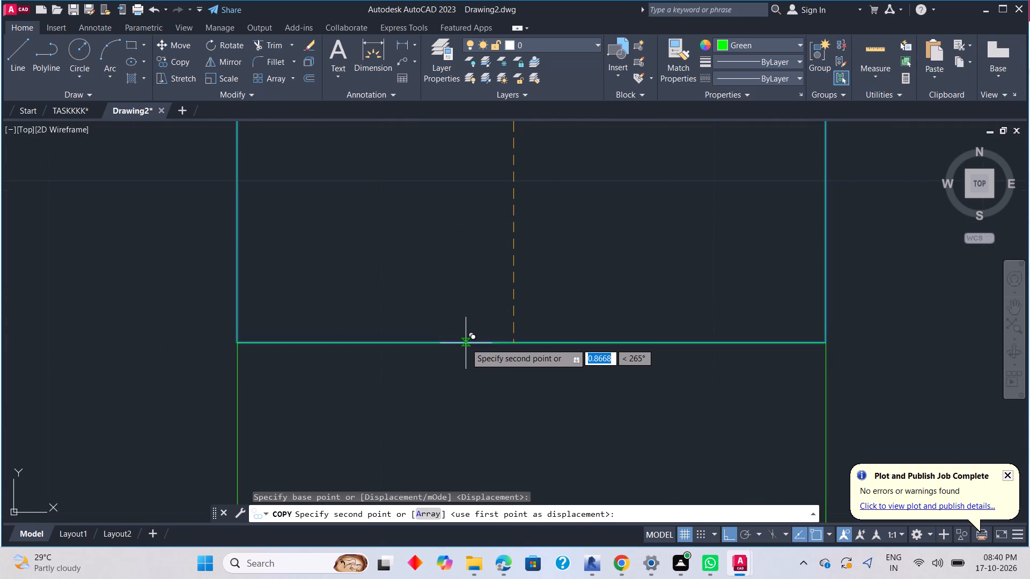
pyautogui.click(466, 343)
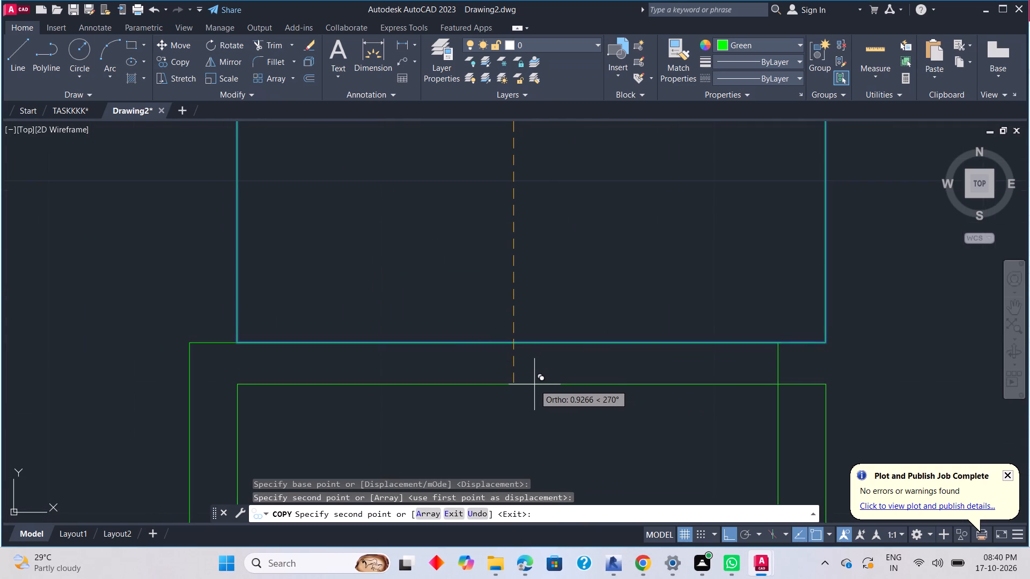
pyautogui.hotkey('ctrl', 'z')
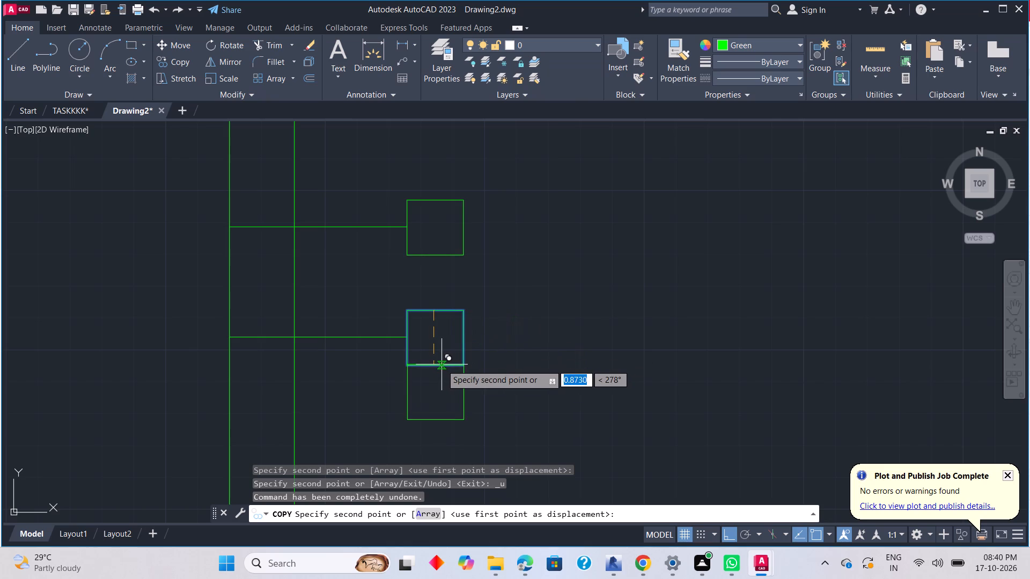
pyautogui.scroll(4, 437, 366)
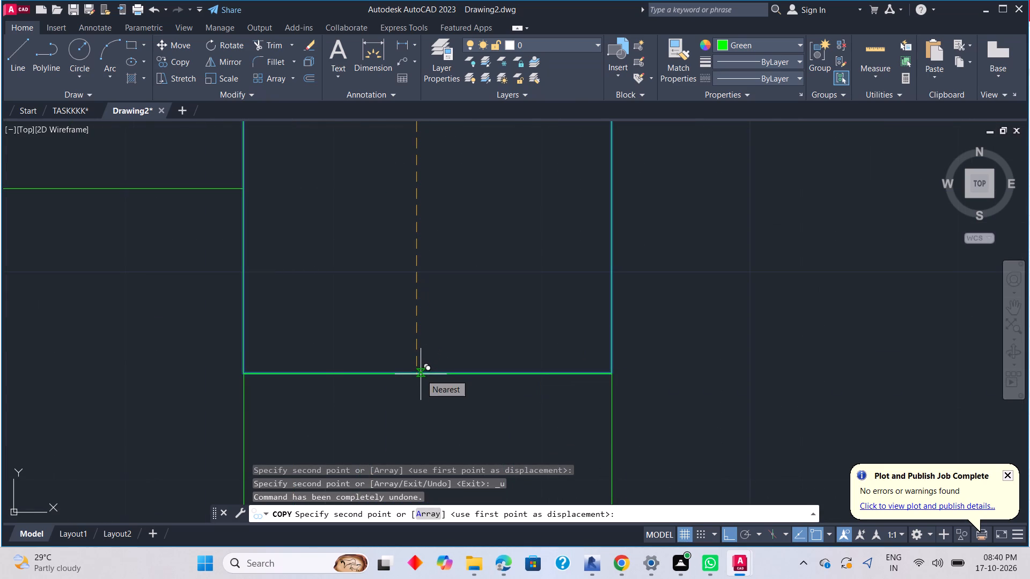
pyautogui.click(421, 374)
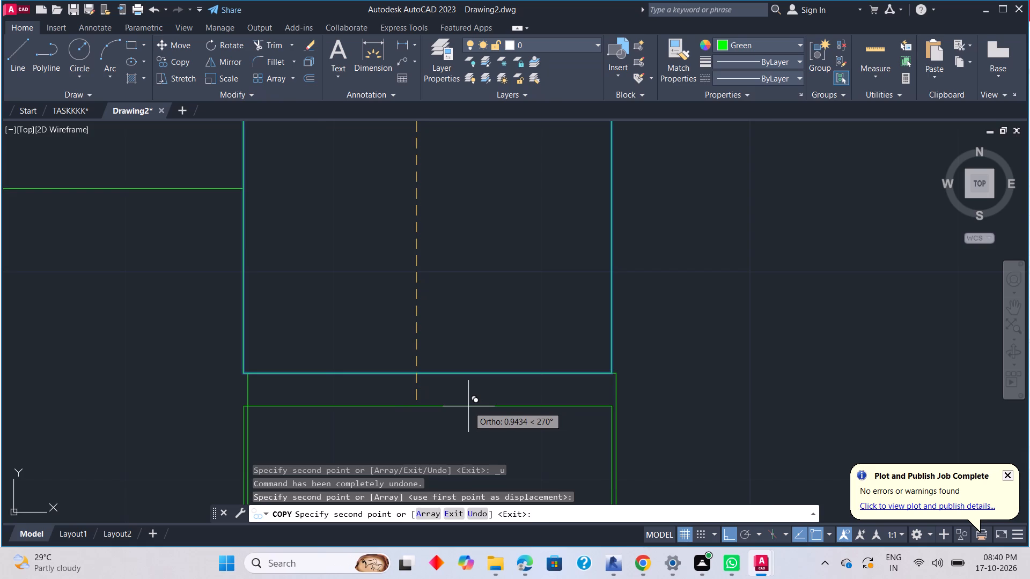
pyautogui.hotkey('ctrl', 'z')
pyautogui.scroll(2, 406, 363)
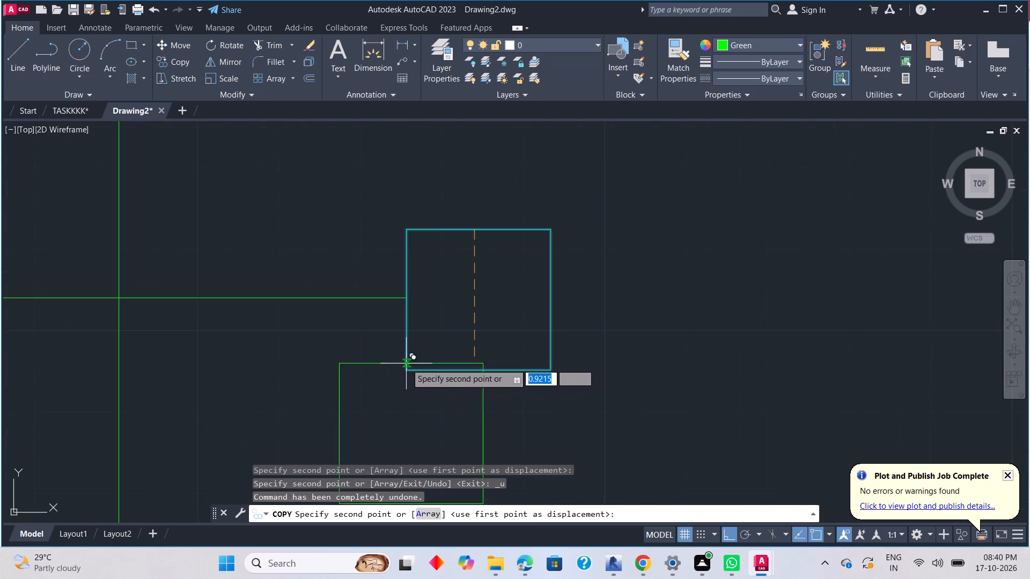
pyautogui.scroll(3, 406, 363)
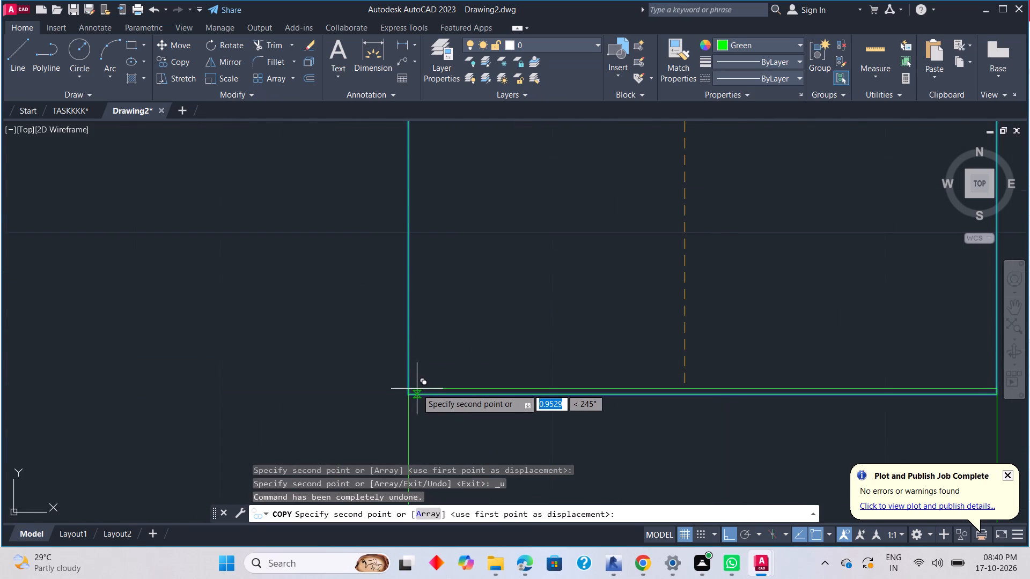
pyautogui.click(417, 389)
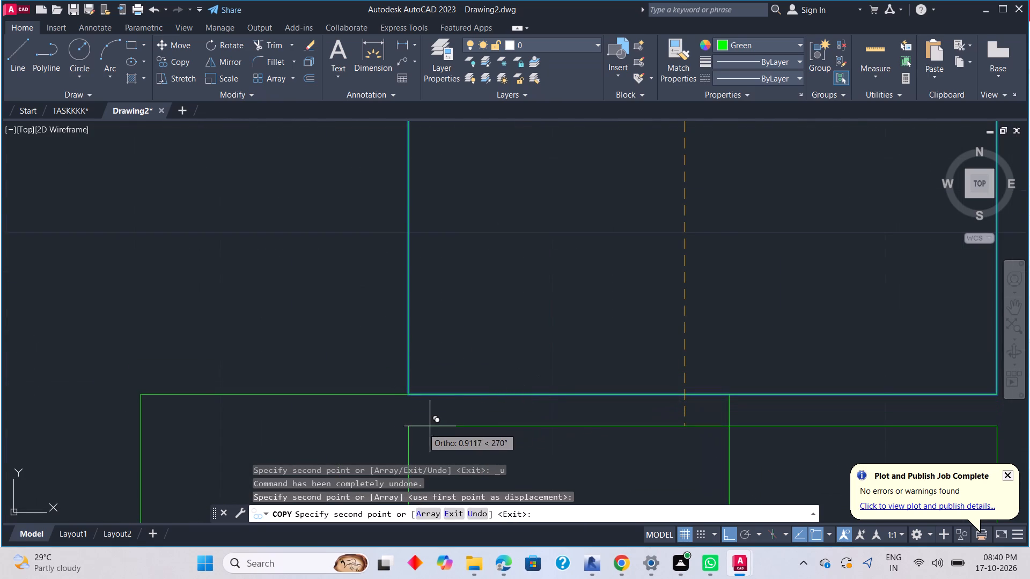
pyautogui.hotkey('ctrl', 'z')
# Place the rectangle's copy straight below the second rectangle, slightly overlapping its lower edge.
pyautogui.scroll(2, 436, 373)
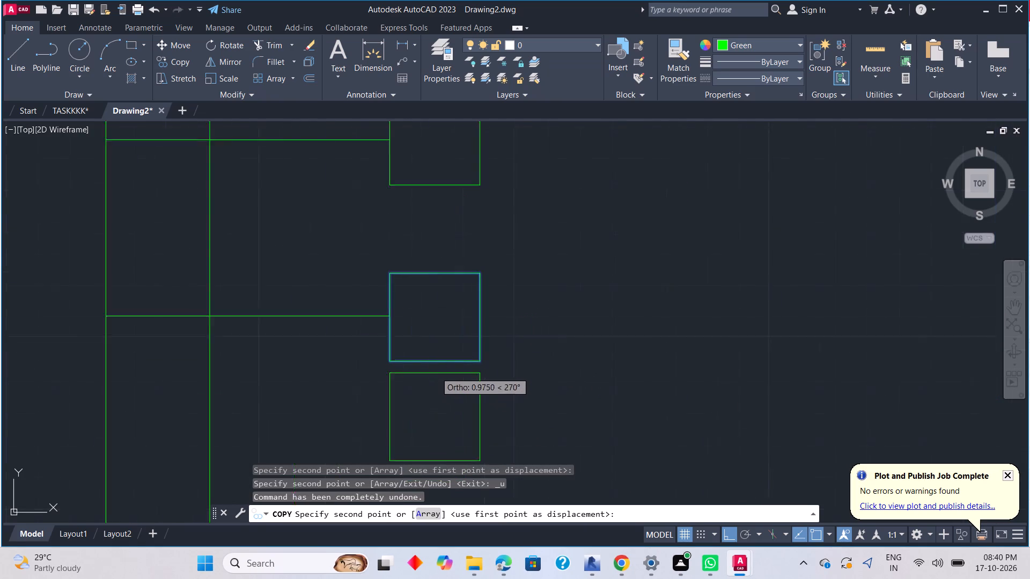
pyautogui.scroll(3, 437, 370)
pyautogui.click(435, 329)
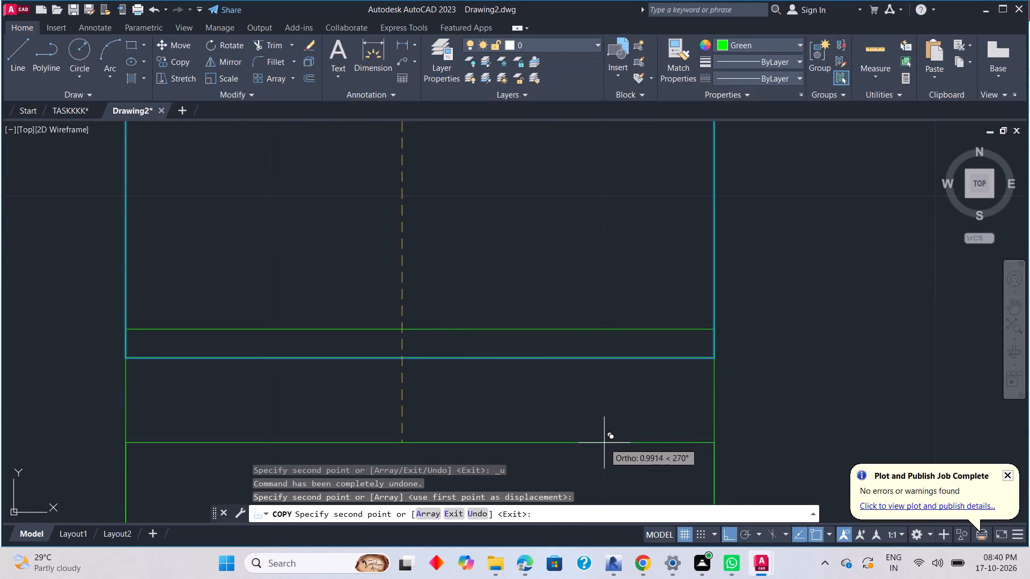
pyautogui.press('Escape')
# Trim away the two close horizontal edges where the stacked rectangles overlap, leaving one tall open outline.
pyautogui.write('TR')
pyautogui.press('space')
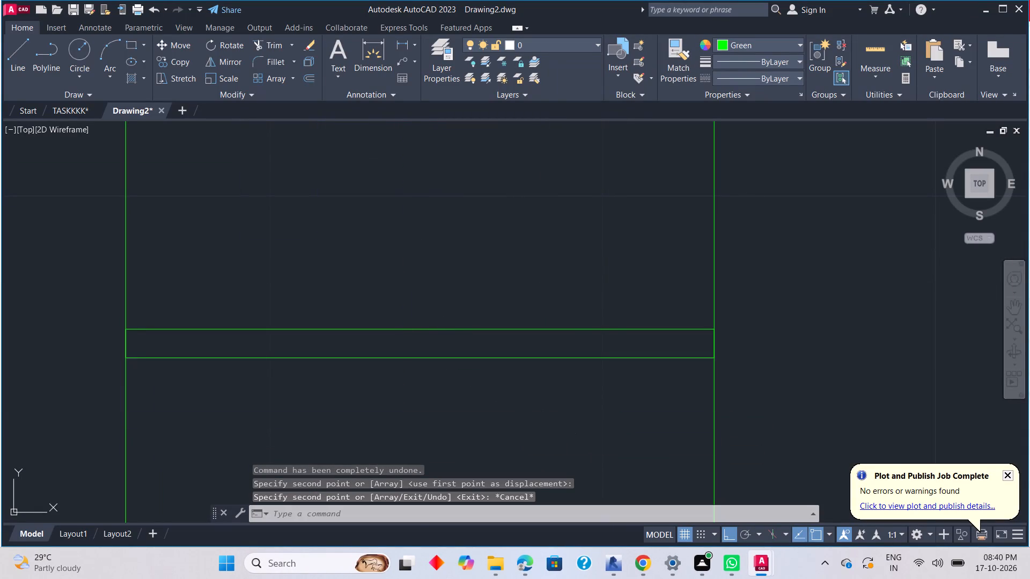
pyautogui.moveTo(481, 293); pyautogui.dragTo(467, 447)
pyautogui.scroll(-4, 512, 367)
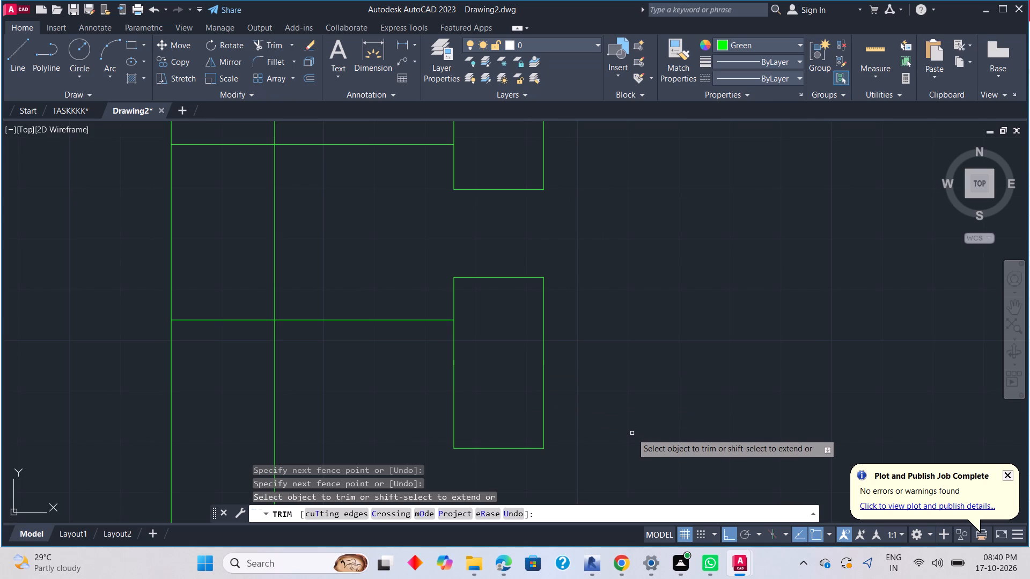
pyautogui.press('Escape')
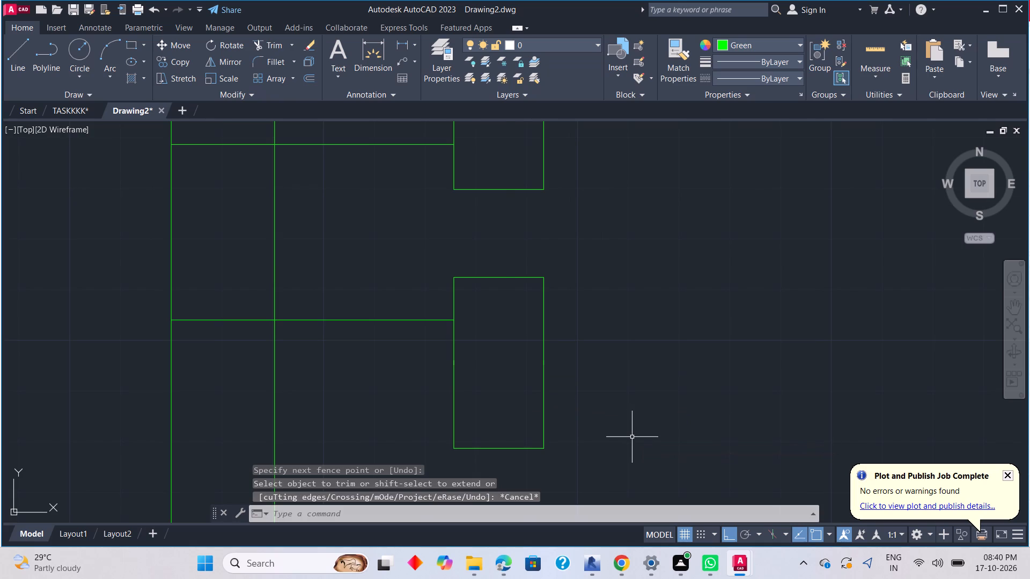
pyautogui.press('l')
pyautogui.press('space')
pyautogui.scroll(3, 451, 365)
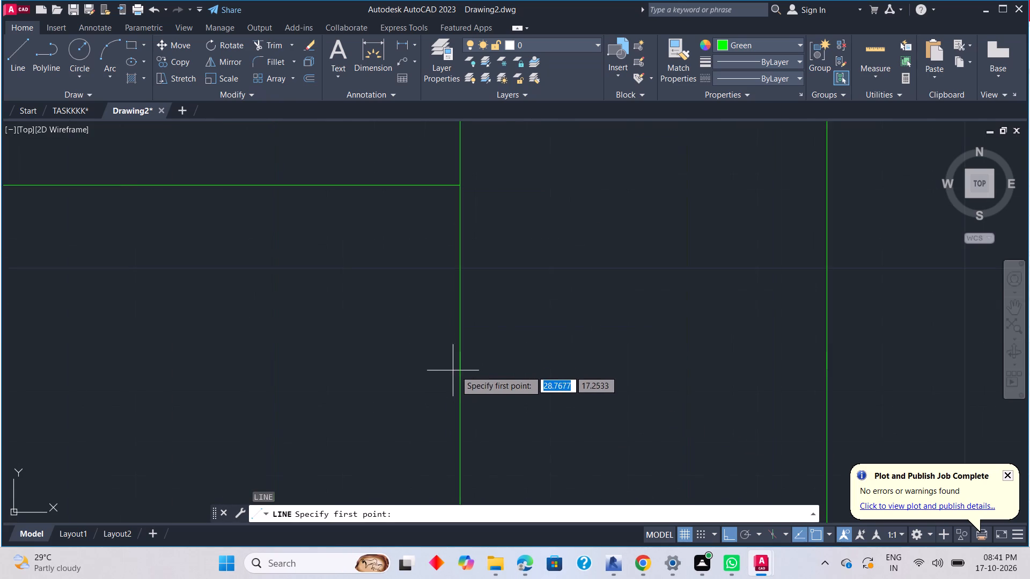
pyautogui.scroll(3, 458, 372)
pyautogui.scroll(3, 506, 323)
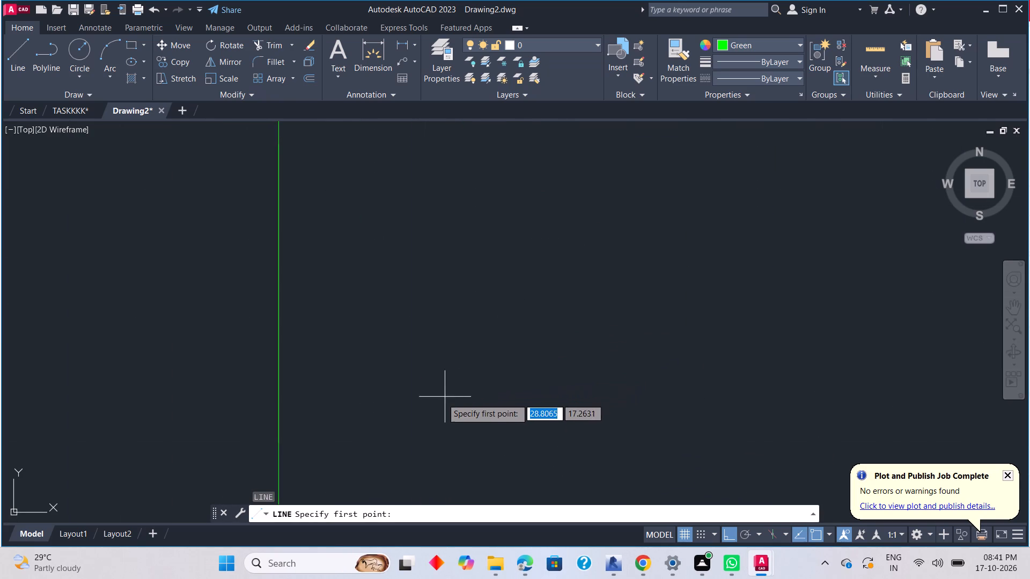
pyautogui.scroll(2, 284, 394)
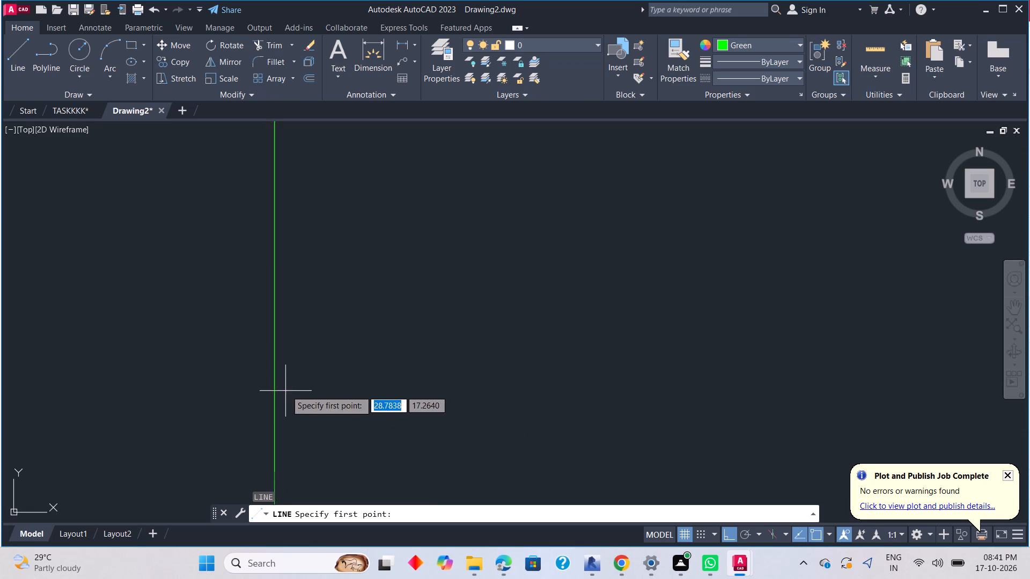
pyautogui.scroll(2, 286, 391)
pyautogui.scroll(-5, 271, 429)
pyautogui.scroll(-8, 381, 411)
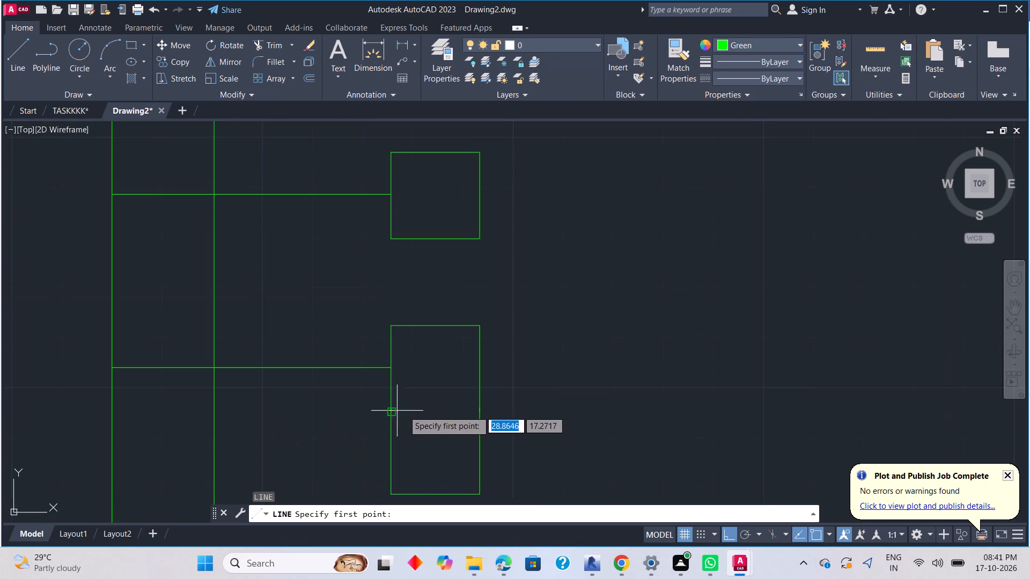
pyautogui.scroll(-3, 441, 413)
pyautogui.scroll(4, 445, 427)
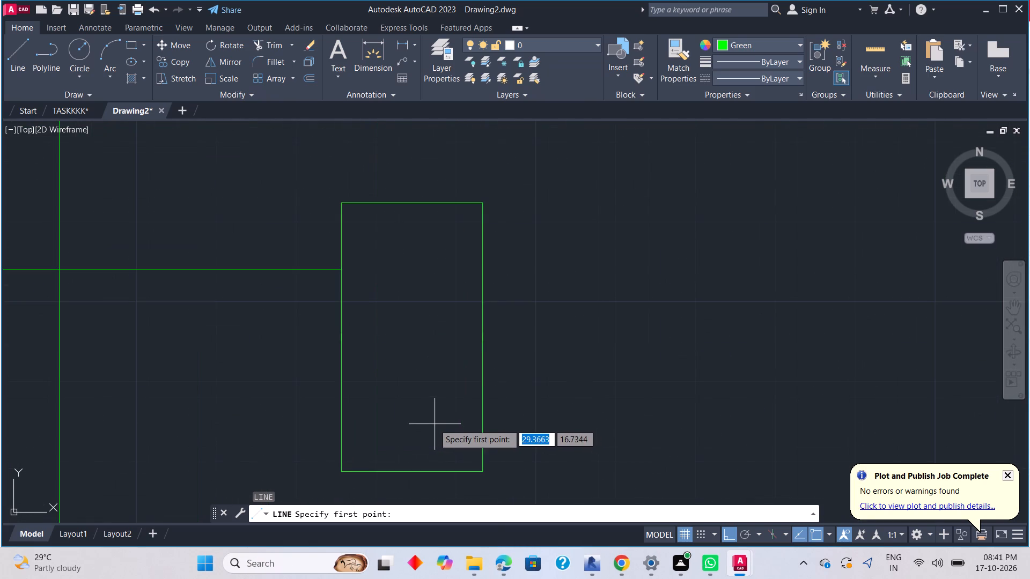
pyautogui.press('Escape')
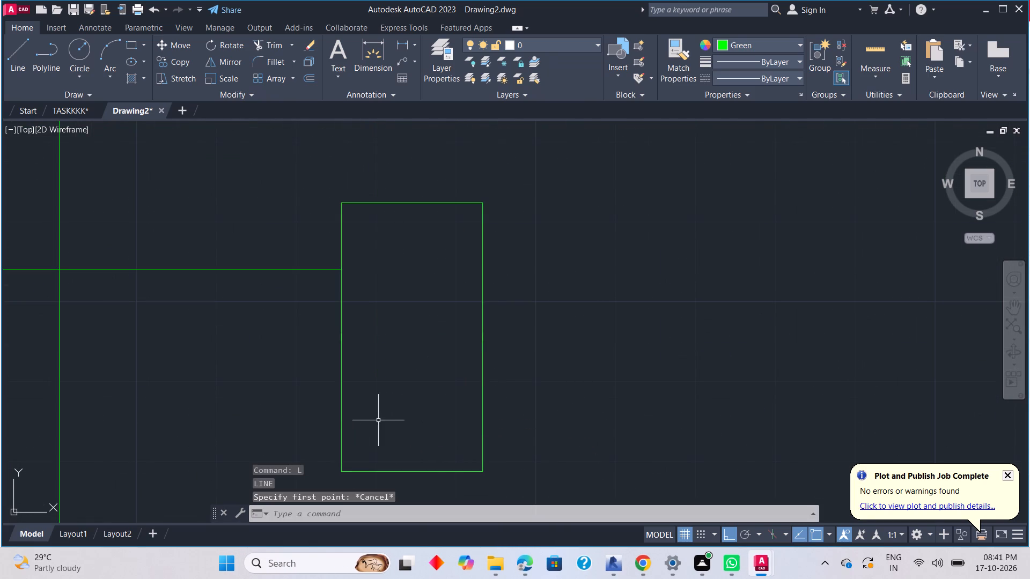
# Examine the tall outline's sides where the upper and lower trimmed rectangles meet.
pyautogui.click(341, 415)
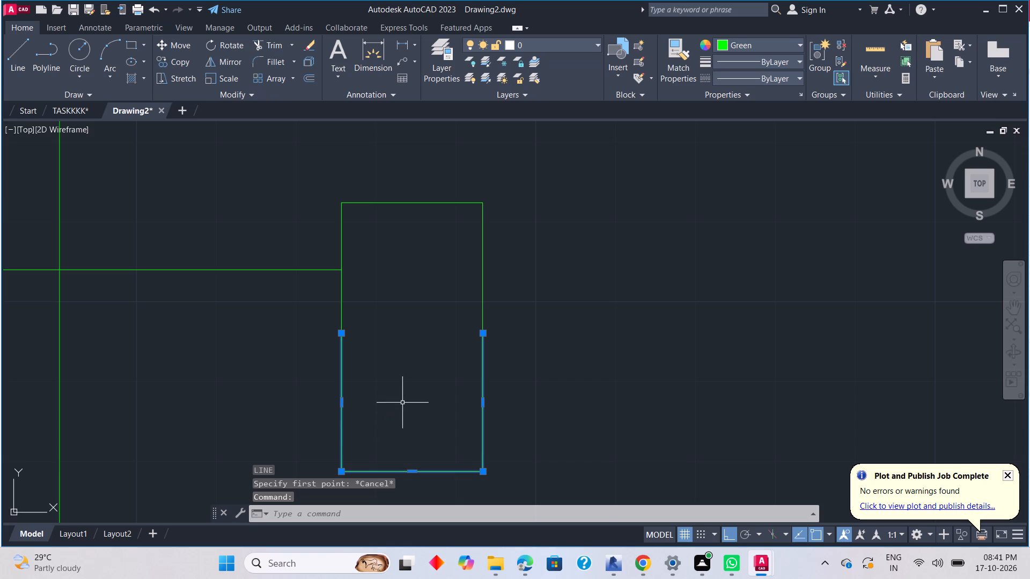
pyautogui.press('Escape')
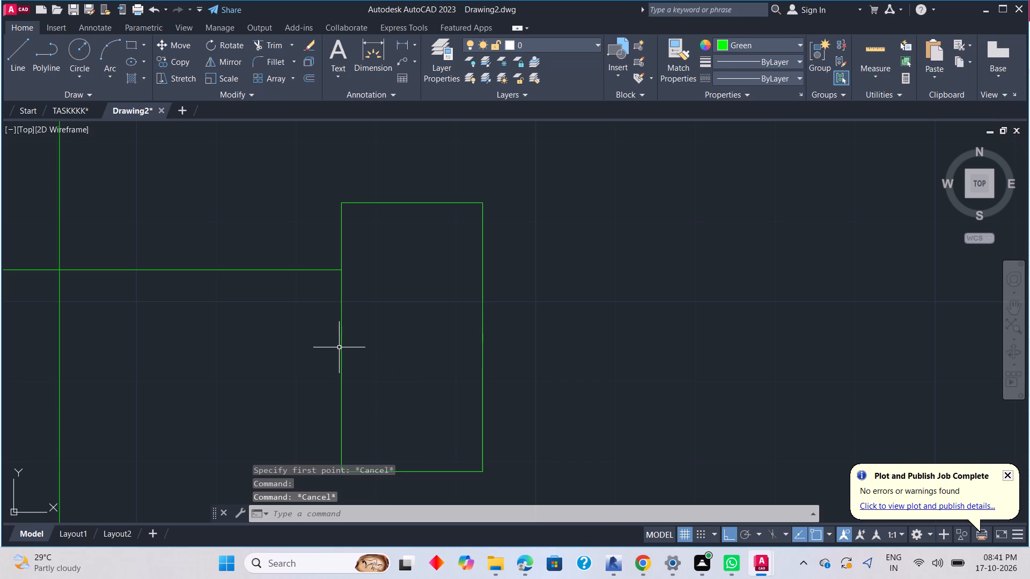
pyautogui.click(342, 340)
pyautogui.press('Escape')
pyautogui.scroll(2, 352, 345)
pyautogui.scroll(1, 311, 312)
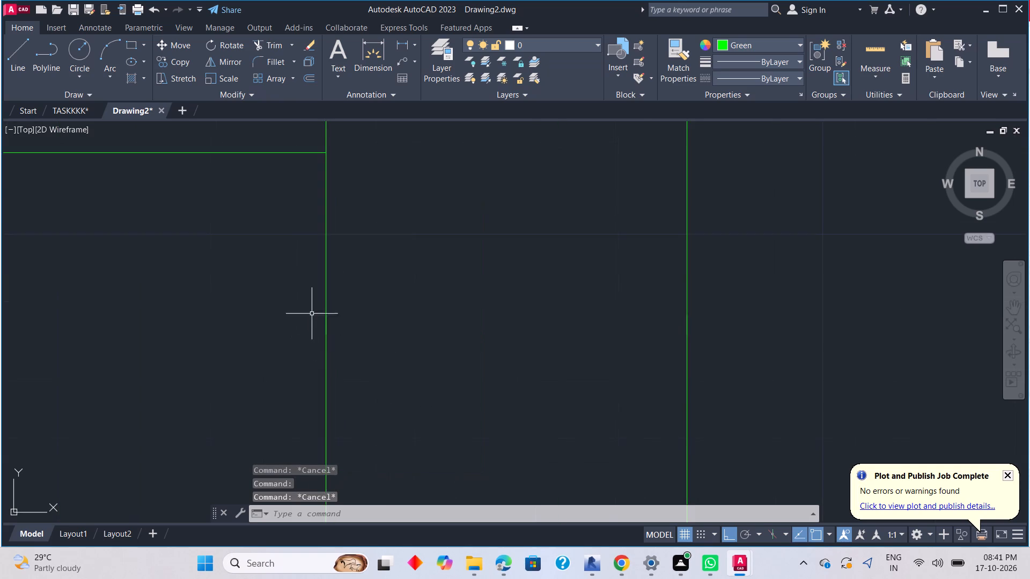
pyautogui.scroll(1, 311, 310)
pyautogui.scroll(4, 367, 335)
pyautogui.scroll(1, 313, 411)
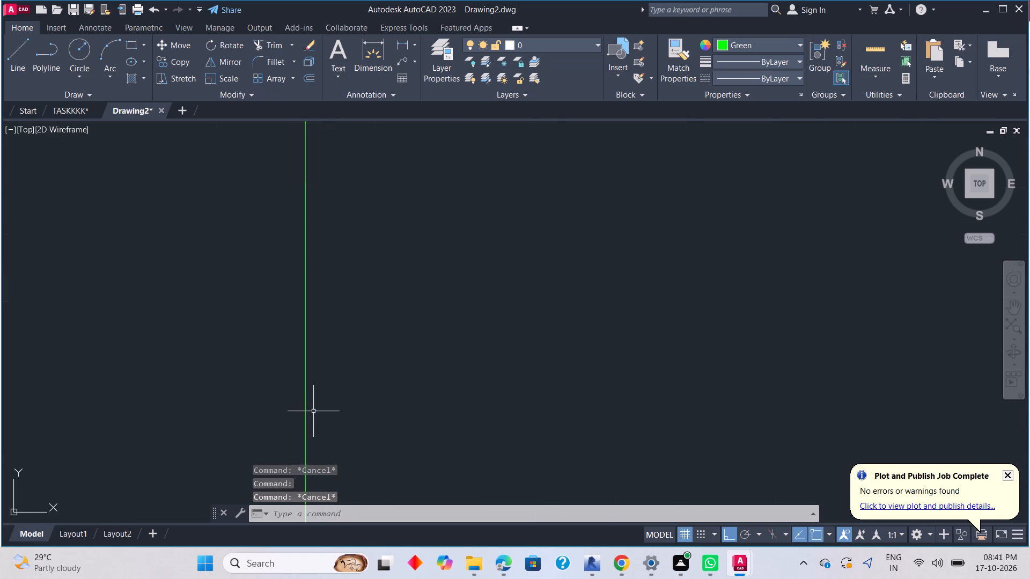
pyautogui.scroll(2, 304, 427)
pyautogui.scroll(-6, 314, 439)
pyautogui.scroll(-4, 366, 439)
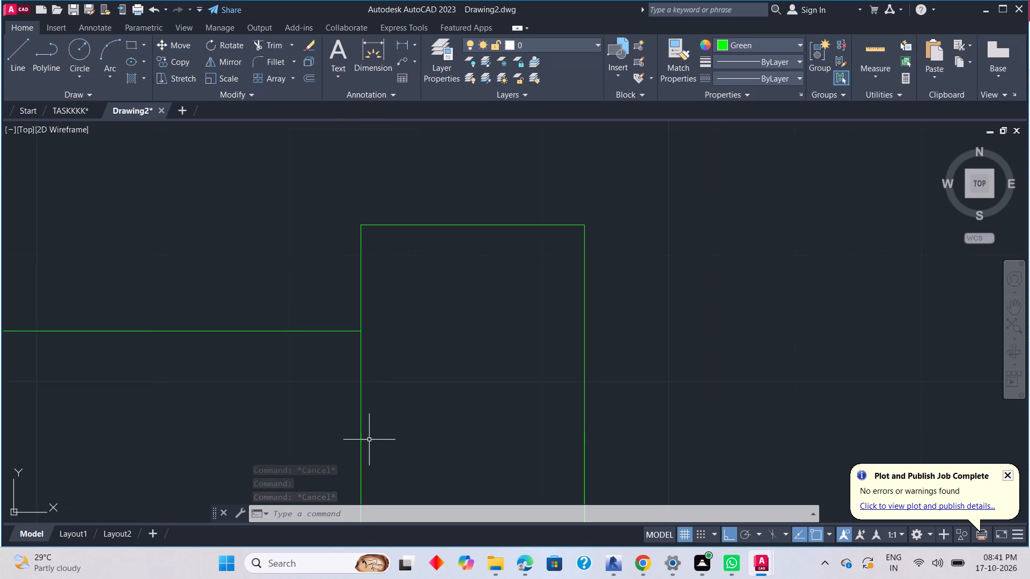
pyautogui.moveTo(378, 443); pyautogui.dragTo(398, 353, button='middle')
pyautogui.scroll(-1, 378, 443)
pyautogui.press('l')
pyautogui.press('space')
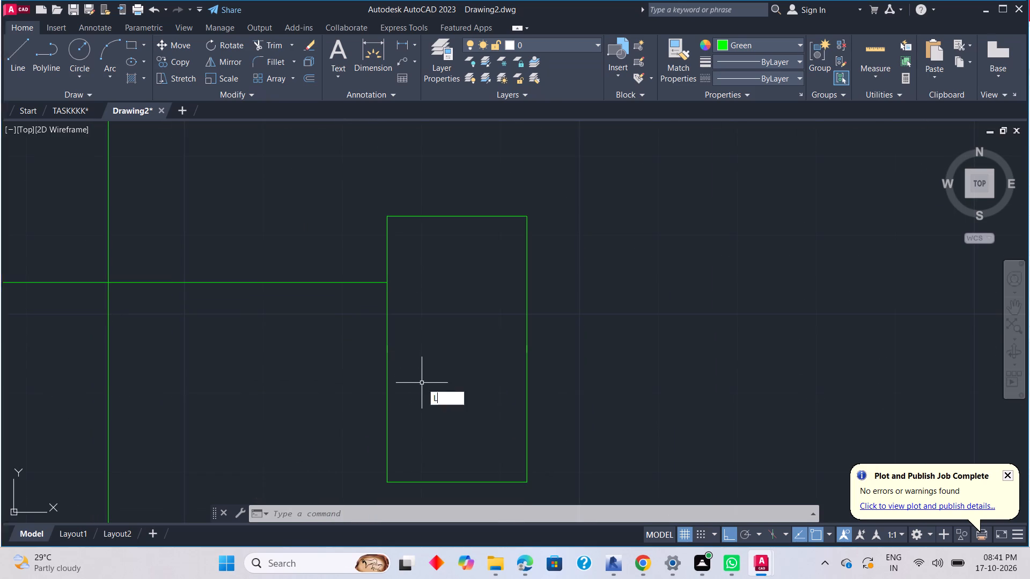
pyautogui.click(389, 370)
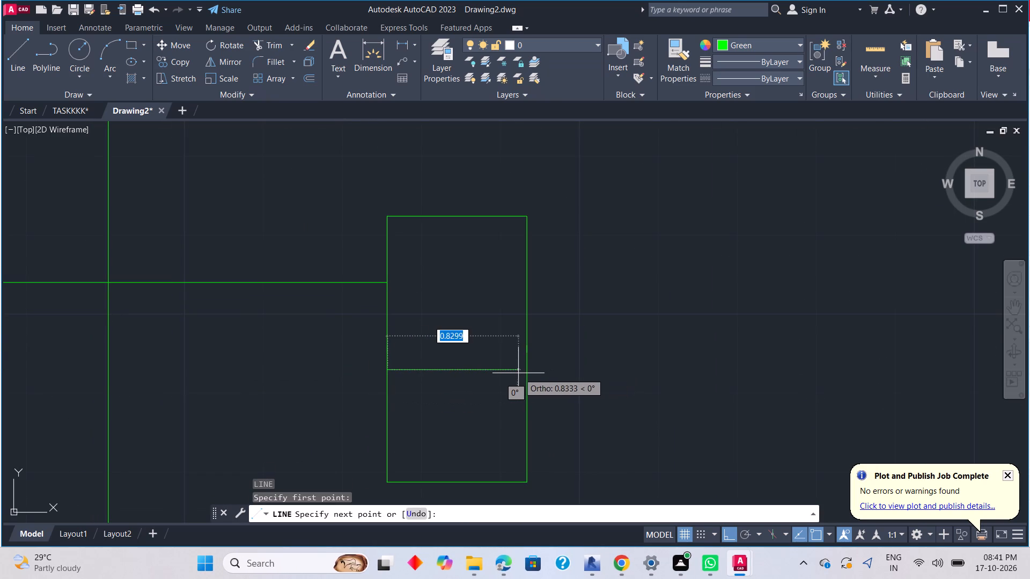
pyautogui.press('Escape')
# Draw a horizontal line about 0.88 long across the tall outline, where the upper and lower trimmed rectangles meet.
pyautogui.press('l')
pyautogui.press('space')
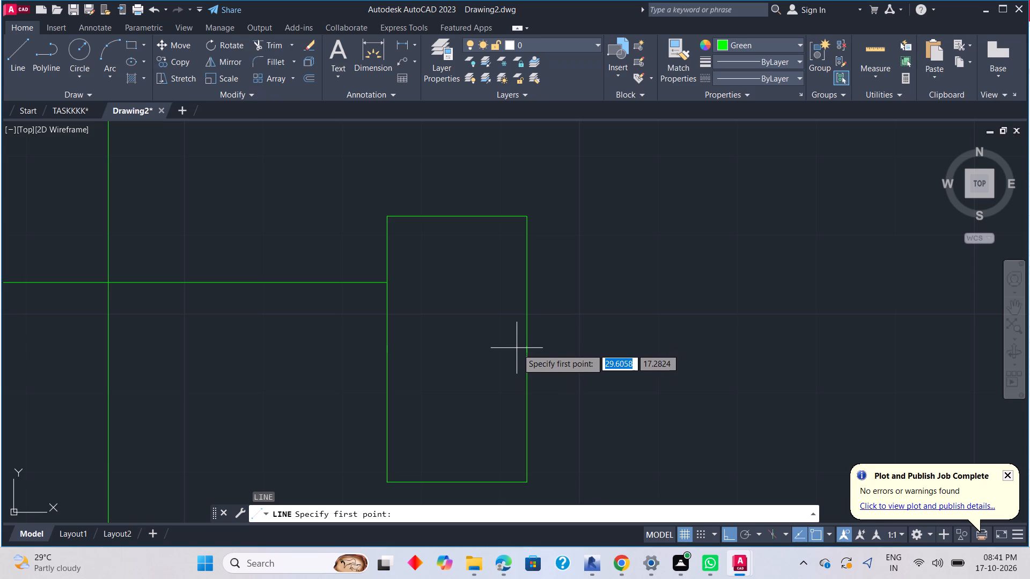
pyautogui.click(524, 348)
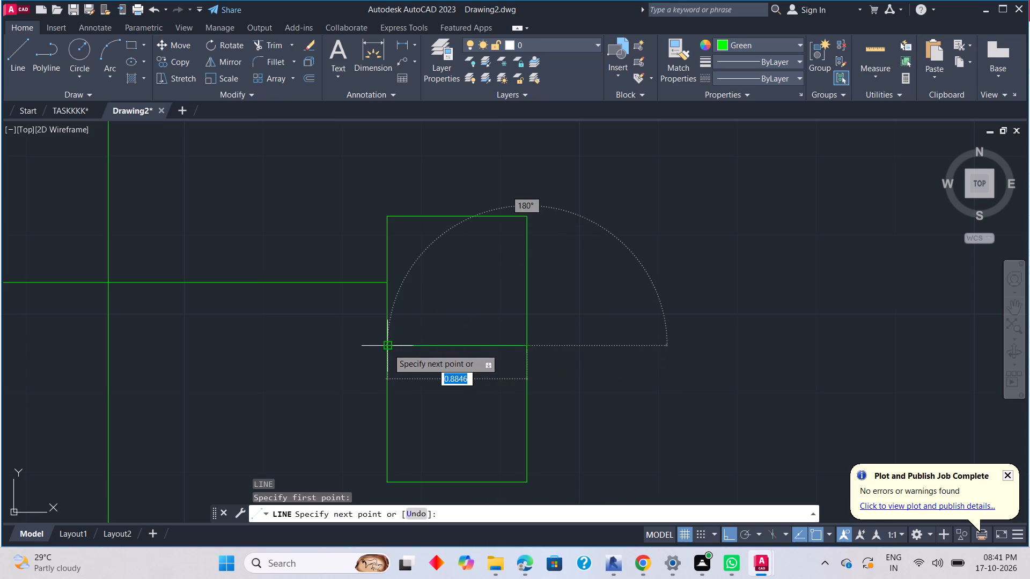
pyautogui.click(388, 348)
pyautogui.press('Escape')
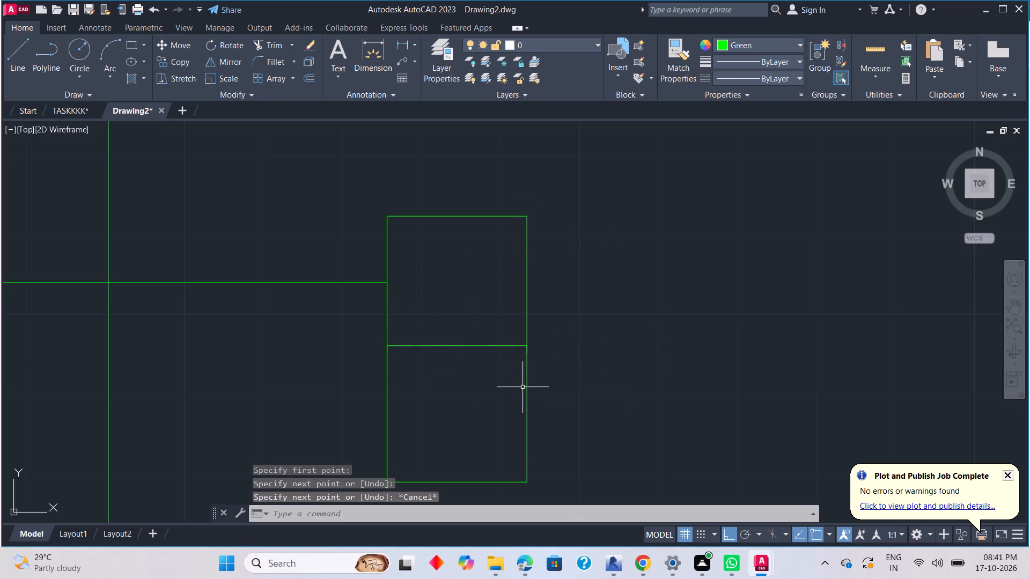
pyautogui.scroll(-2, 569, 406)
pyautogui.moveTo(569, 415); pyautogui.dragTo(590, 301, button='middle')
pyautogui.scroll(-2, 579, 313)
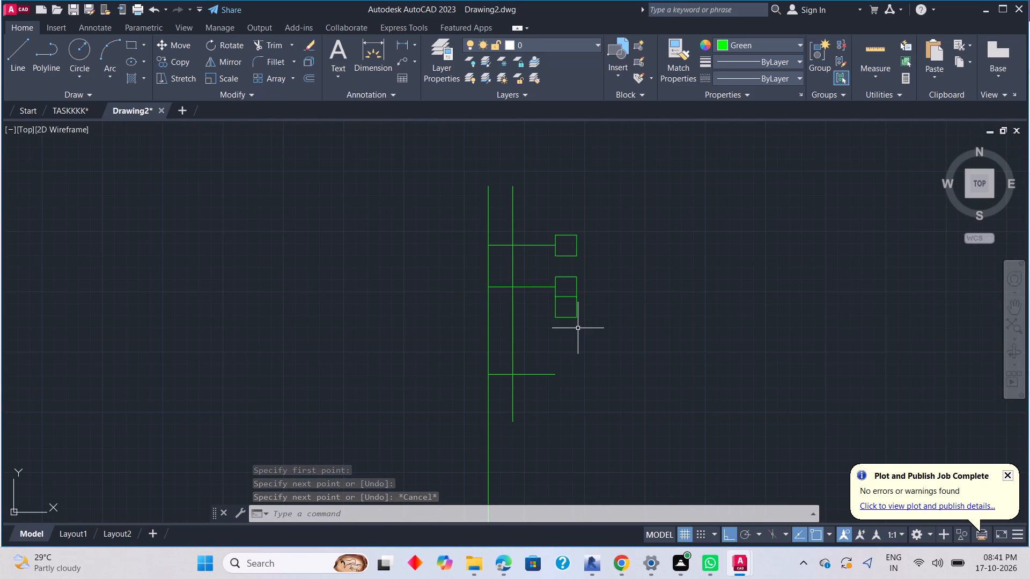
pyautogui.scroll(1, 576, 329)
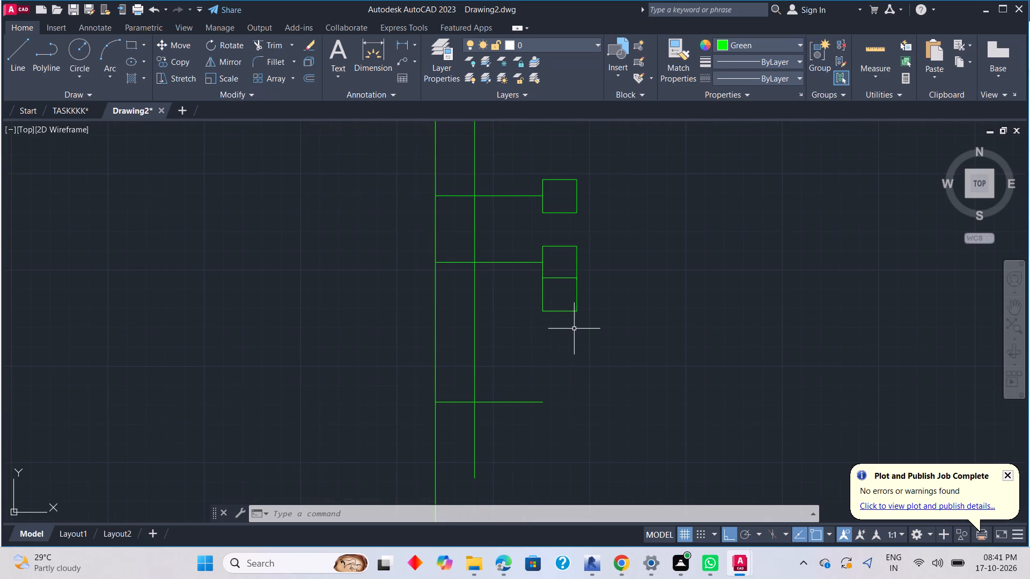
# Move the second horizontal branch with its stacked rectangles about 0.6 straight up along the long vertical line.
pyautogui.scroll(1, 571, 329)
pyautogui.moveTo(619, 347); pyautogui.dragTo(613, 340)
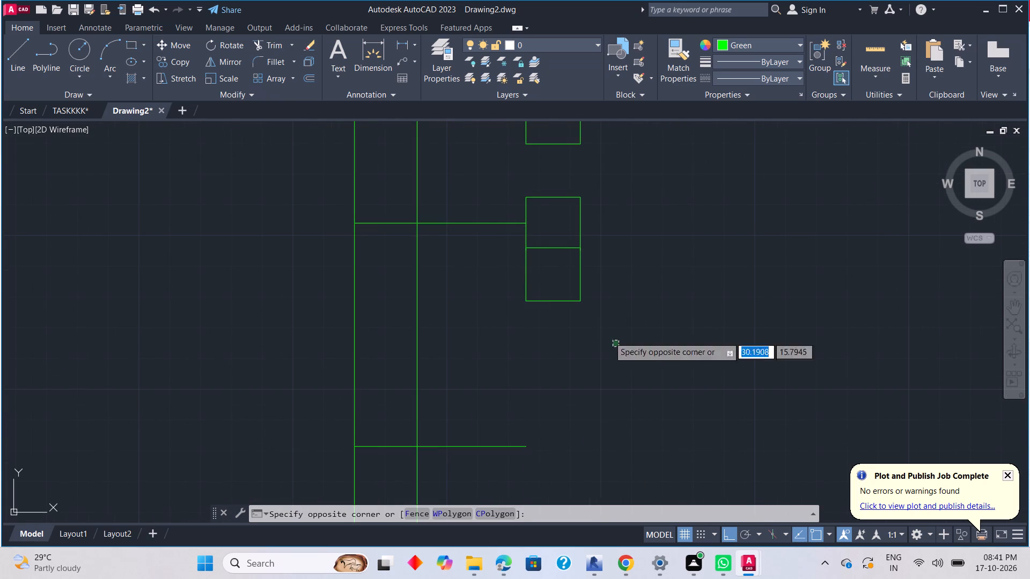
pyautogui.click(482, 182)
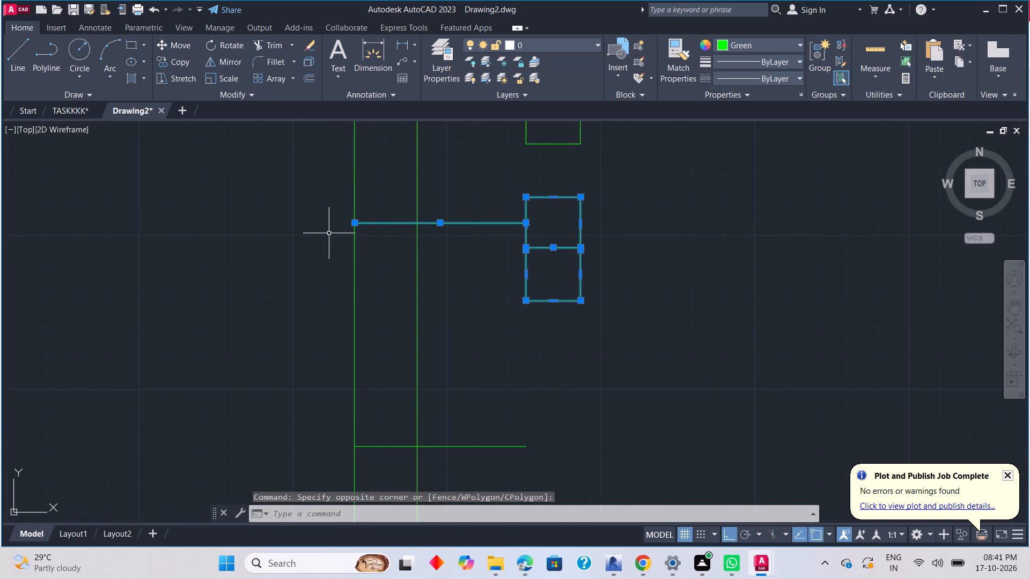
pyautogui.rightClick(531, 288)
pyautogui.click(550, 322)
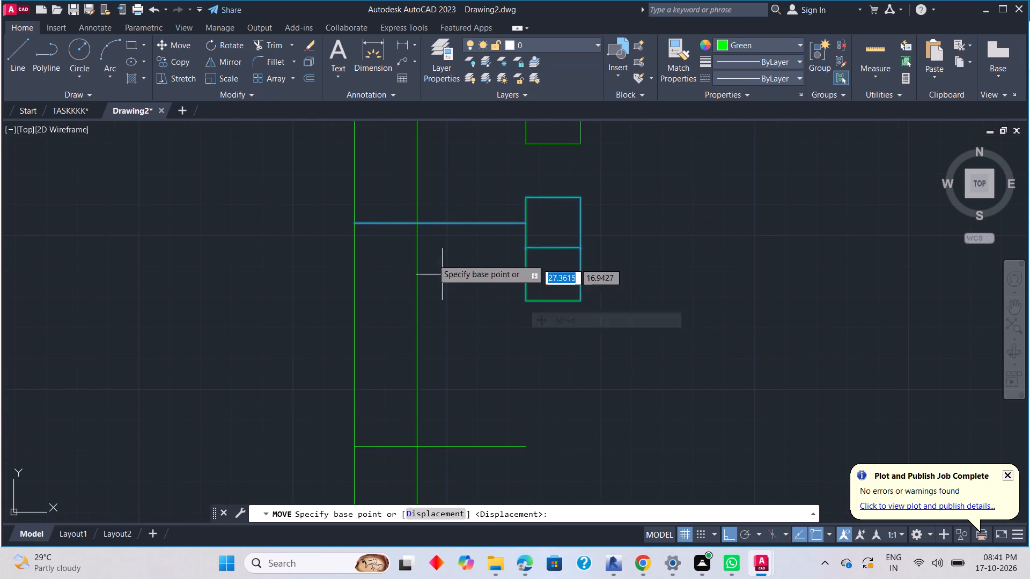
pyautogui.click(360, 226)
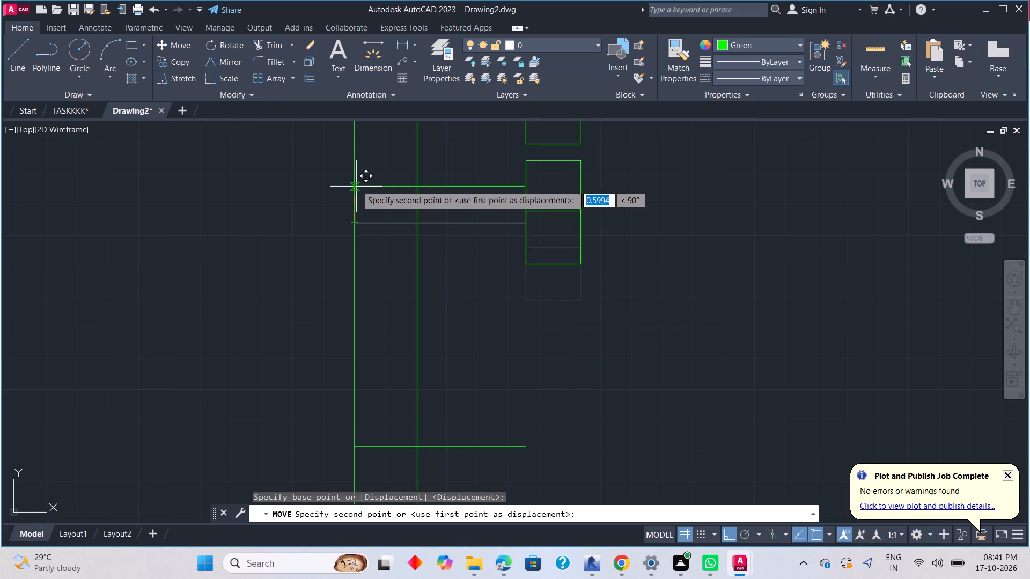
pyautogui.click(357, 184)
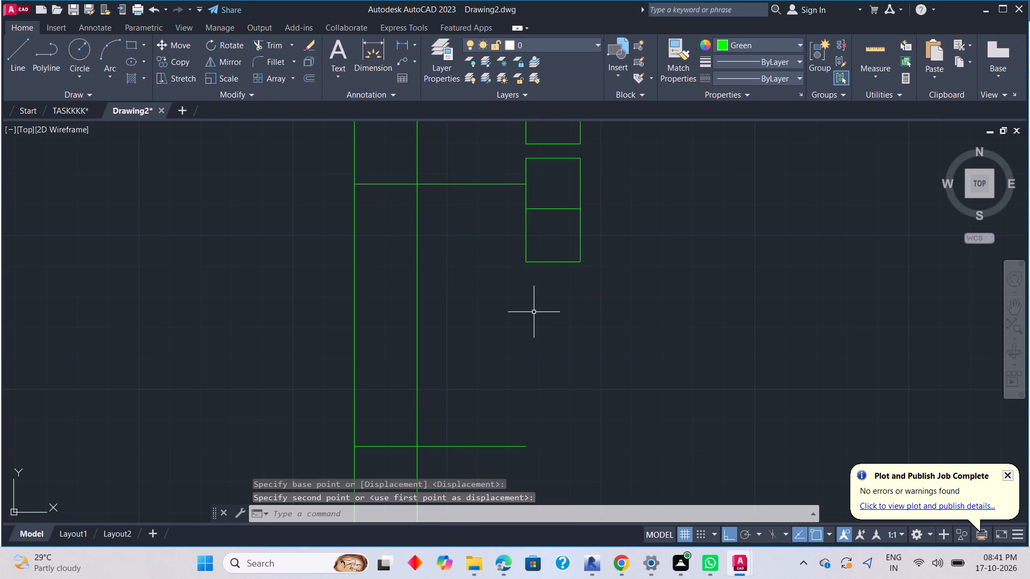
# Move the whole diagram, with Ortho off, about 109 units away at an angle of about 55° from its current place.
pyautogui.scroll(-1, 533, 299)
pyautogui.moveTo(533, 299); pyautogui.dragTo(514, 439, button='middle')
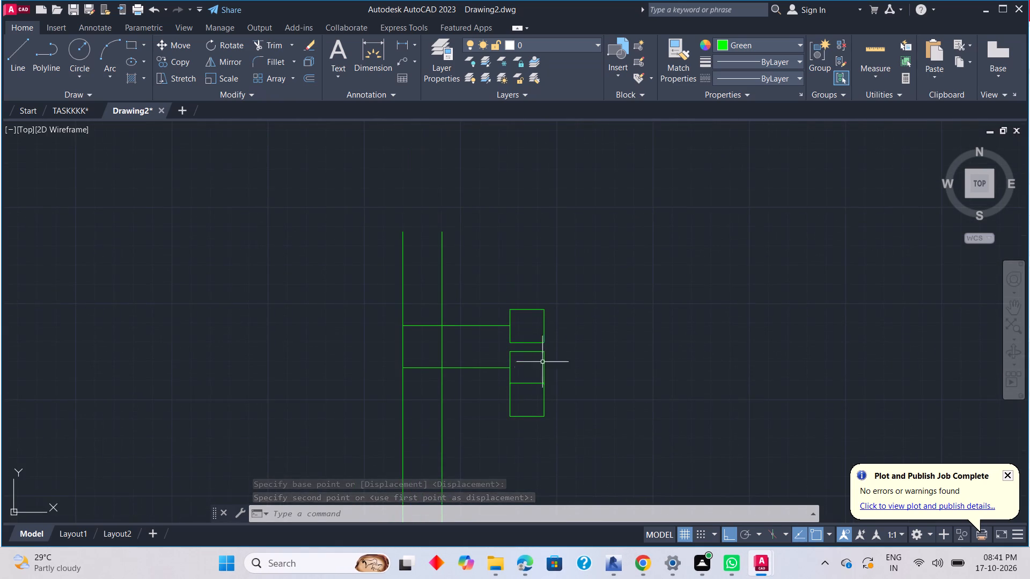
pyautogui.scroll(-3, 546, 348)
pyautogui.scroll(-2, 598, 387)
pyautogui.moveTo(583, 405); pyautogui.dragTo(564, 323, button='middle')
pyautogui.scroll(-1, 582, 405)
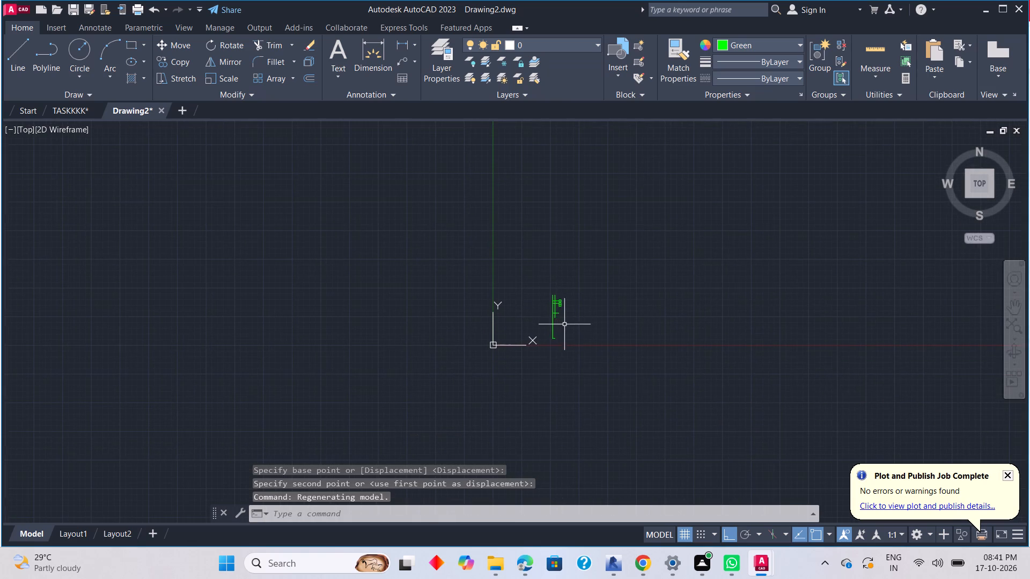
pyautogui.click(567, 345)
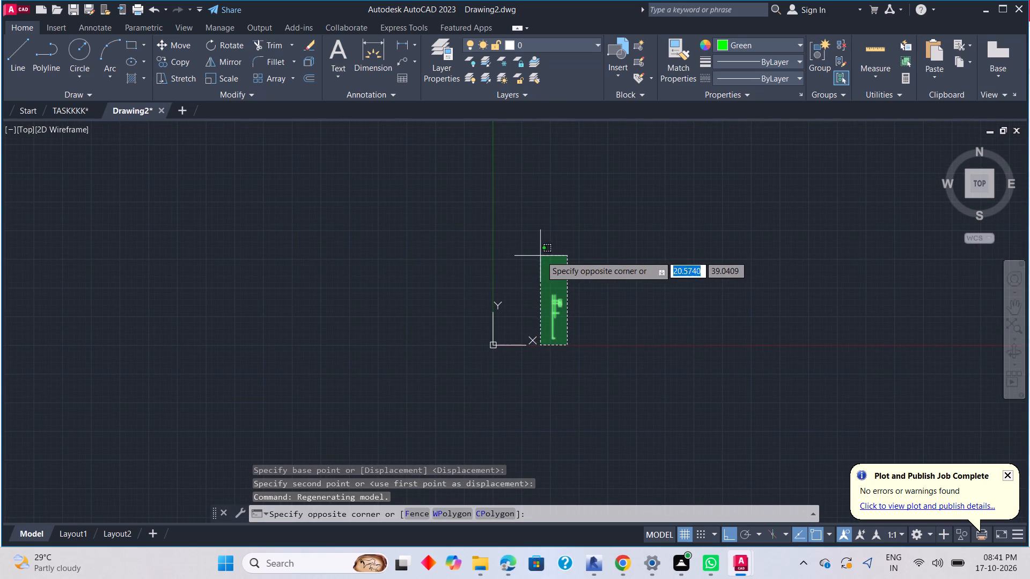
pyautogui.click(542, 256)
pyautogui.rightClick(596, 295)
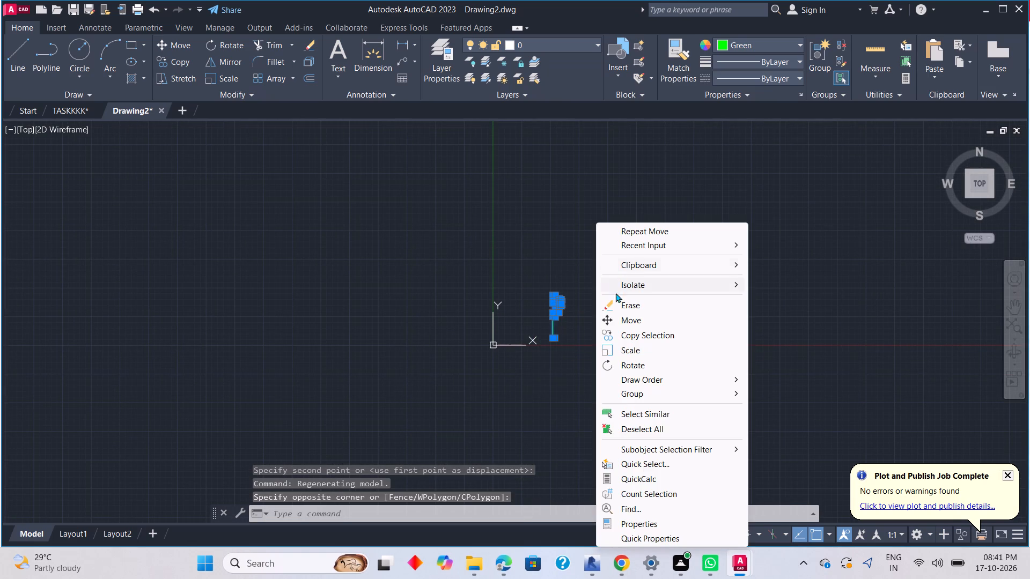
pyautogui.click(621, 321)
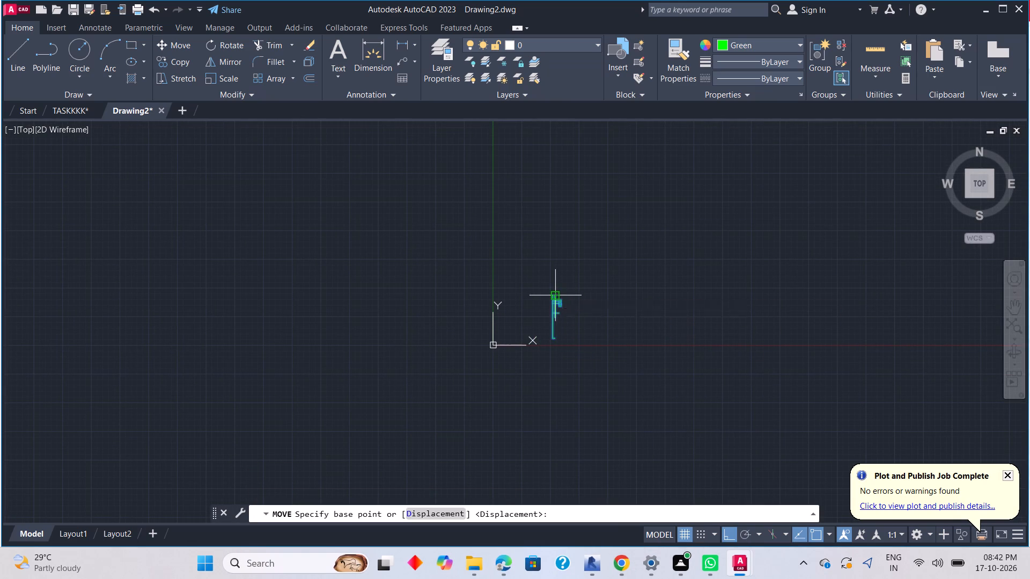
pyautogui.click(555, 295)
pyautogui.moveTo(667, 169); pyautogui.dragTo(648, 385, button='middle')
pyautogui.moveTo(726, 536); pyautogui.dragTo(727, 529)
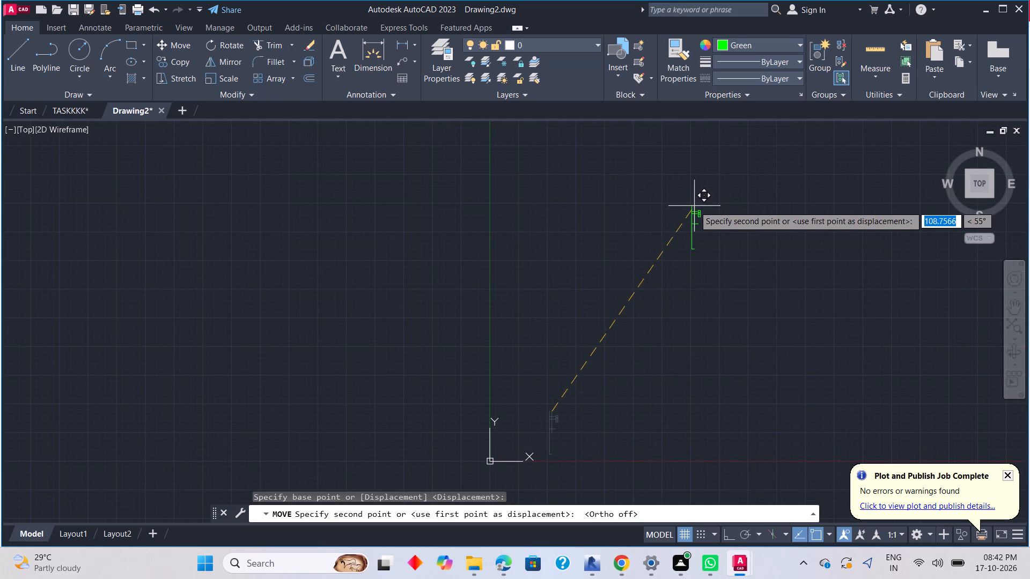
pyautogui.click(694, 206)
# Examine the moved diagram's vertical lines, horizontal branches and end rectangles.
pyautogui.moveTo(697, 264); pyautogui.dragTo(629, 471, button='middle')
pyautogui.scroll(1, 634, 467)
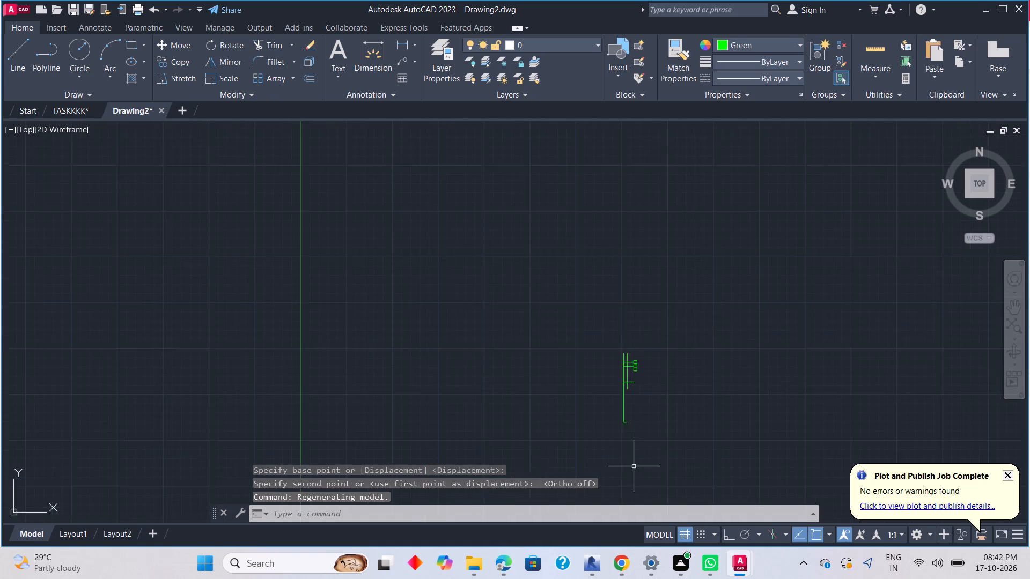
pyautogui.scroll(1, 634, 466)
pyautogui.moveTo(637, 426); pyautogui.dragTo(630, 363, button='middle')
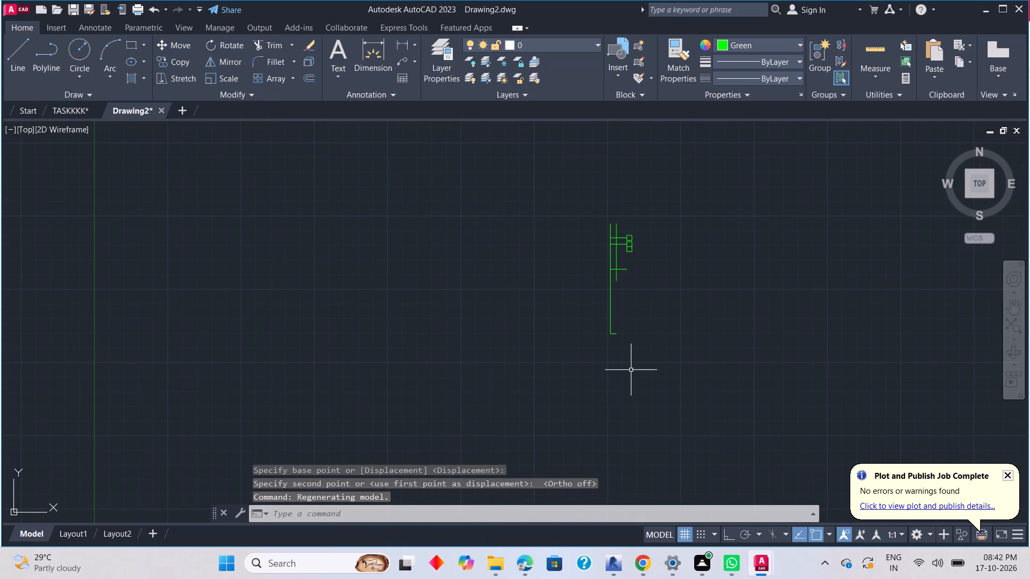
pyautogui.scroll(-2, 629, 382)
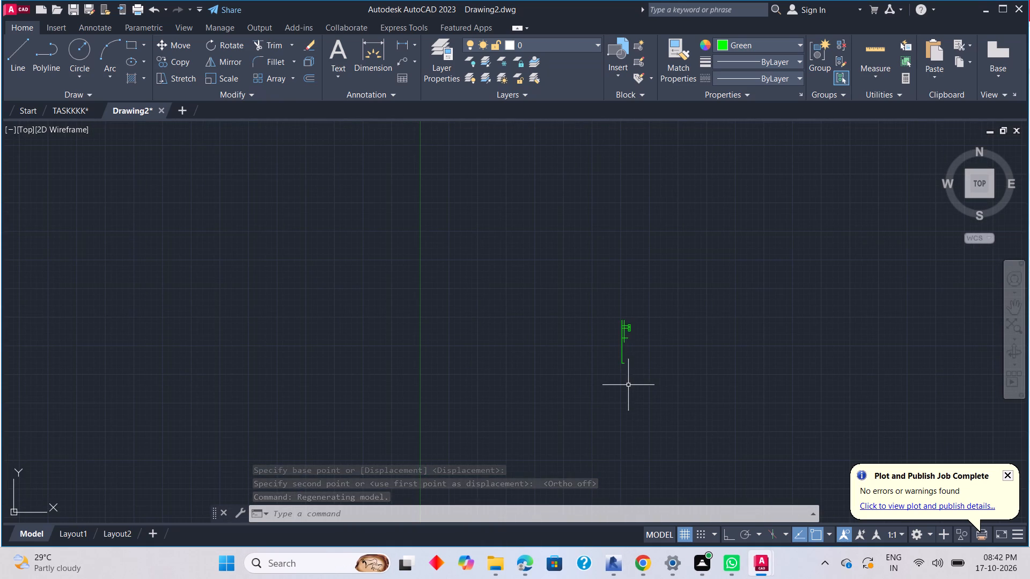
pyautogui.scroll(2, 620, 405)
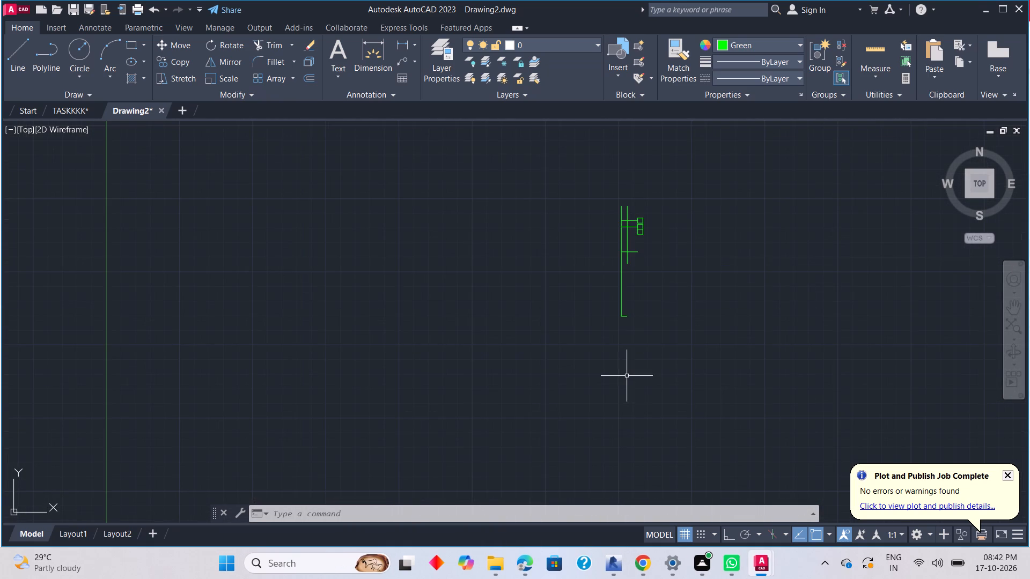
pyautogui.scroll(2, 627, 376)
pyautogui.scroll(-3, 627, 376)
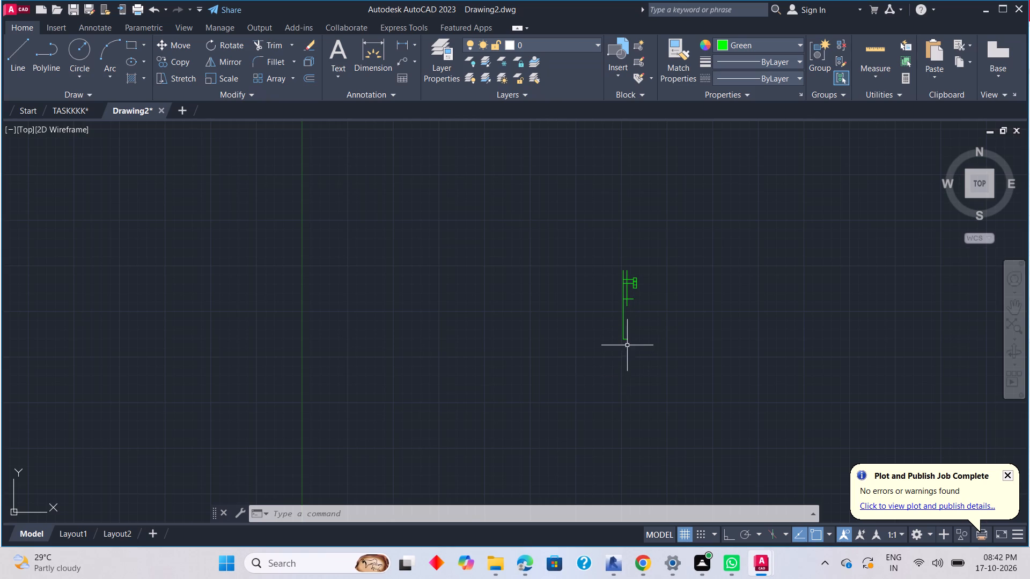
pyautogui.scroll(2, 629, 340)
pyautogui.moveTo(668, 213); pyautogui.dragTo(651, 350, button='middle')
pyautogui.scroll(2, 620, 351)
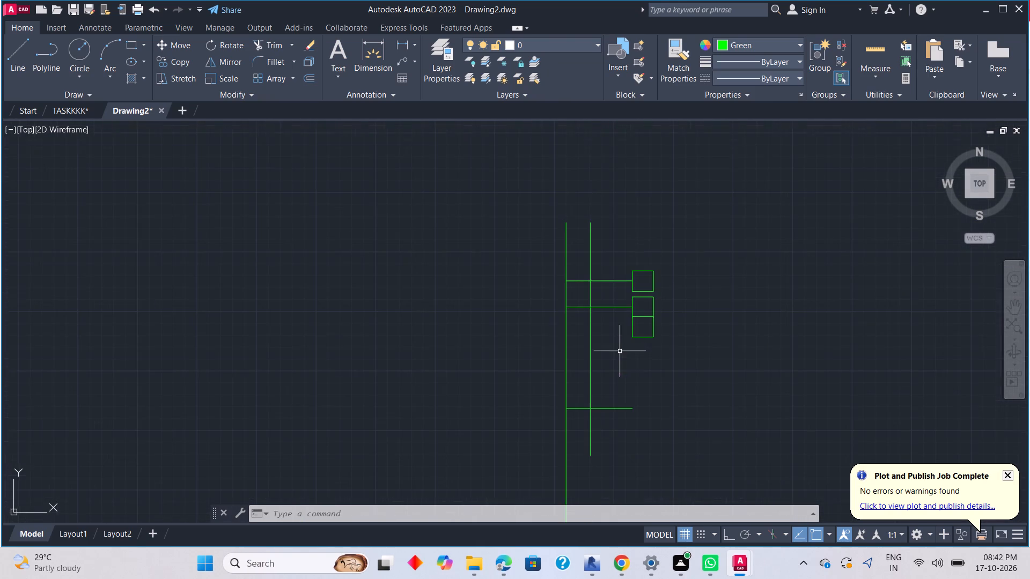
pyautogui.scroll(1, 640, 329)
pyautogui.scroll(-1, 640, 327)
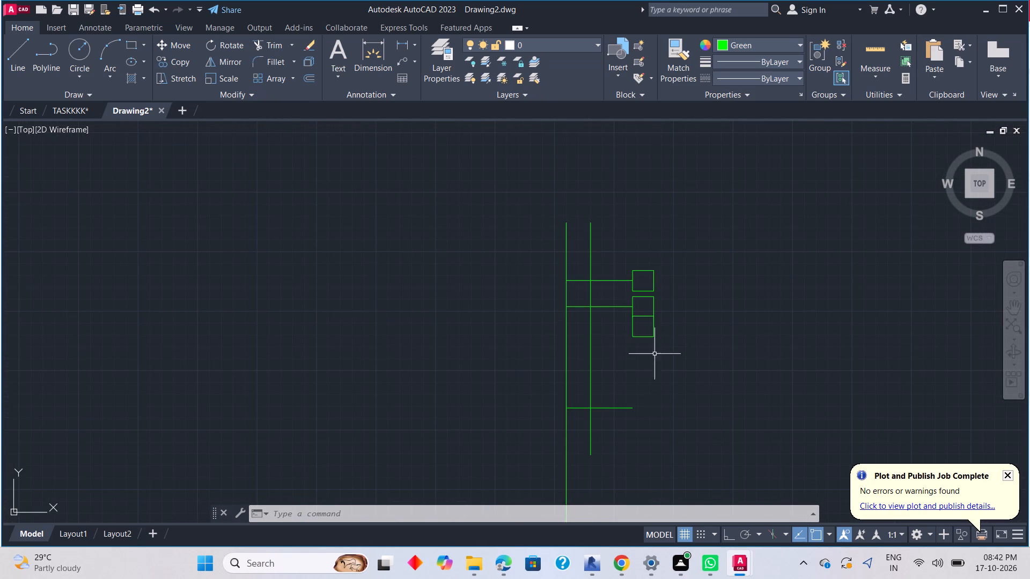
pyautogui.moveTo(678, 399); pyautogui.dragTo(682, 342, button='middle')
pyautogui.scroll(-2, 686, 337)
pyautogui.moveTo(686, 357); pyautogui.dragTo(687, 336, button='middle')
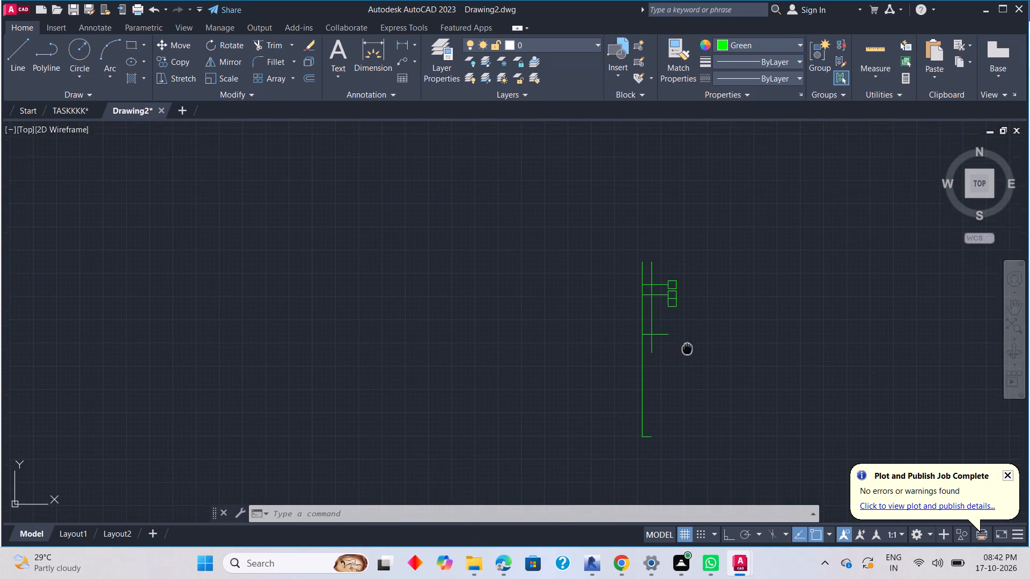
pyautogui.moveTo(687, 336); pyautogui.dragTo(687, 281, button='middle')
pyautogui.scroll(1, 687, 281)
pyautogui.moveTo(687, 281); pyautogui.dragTo(687, 320, button='middle')
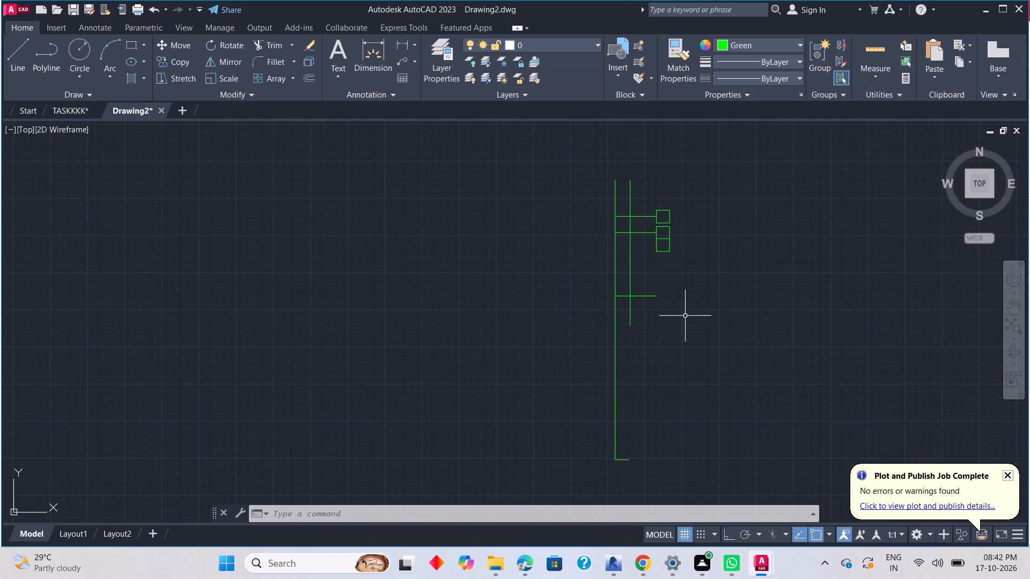
pyautogui.scroll(1, 685, 309)
pyautogui.moveTo(685, 309); pyautogui.dragTo(685, 330, button='middle')
pyautogui.scroll(-1, 685, 330)
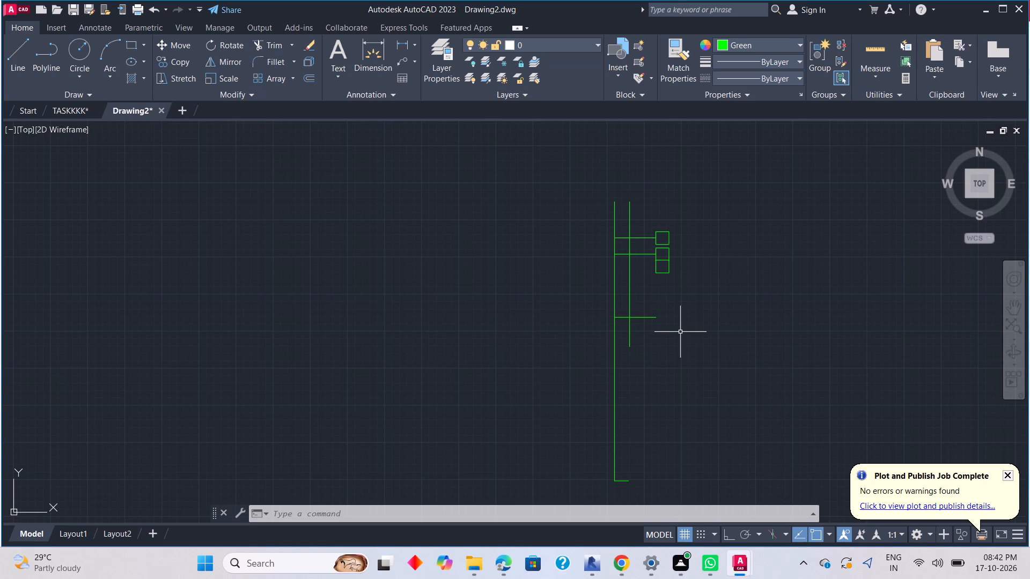
# Dismiss the plot and publish notification.
pyautogui.click(1003, 474)
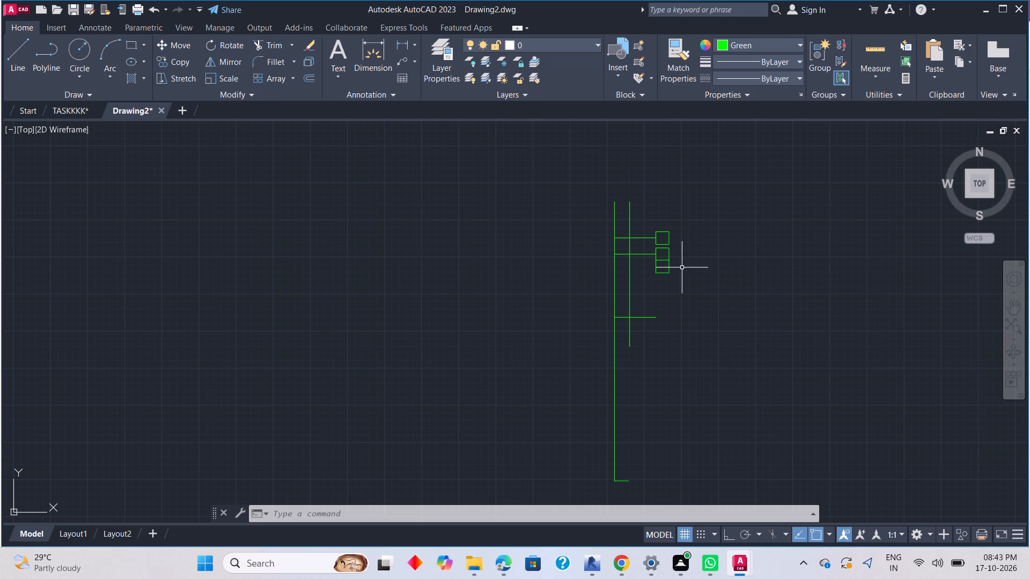
# Draw a nearly horizontal branch line from the shorter vertical line to the side of the lower stacked rectangle.
pyautogui.scroll(1, 675, 269)
pyautogui.scroll(-1, 661, 272)
pyautogui.moveTo(643, 298); pyautogui.dragTo(619, 270, button='middle')
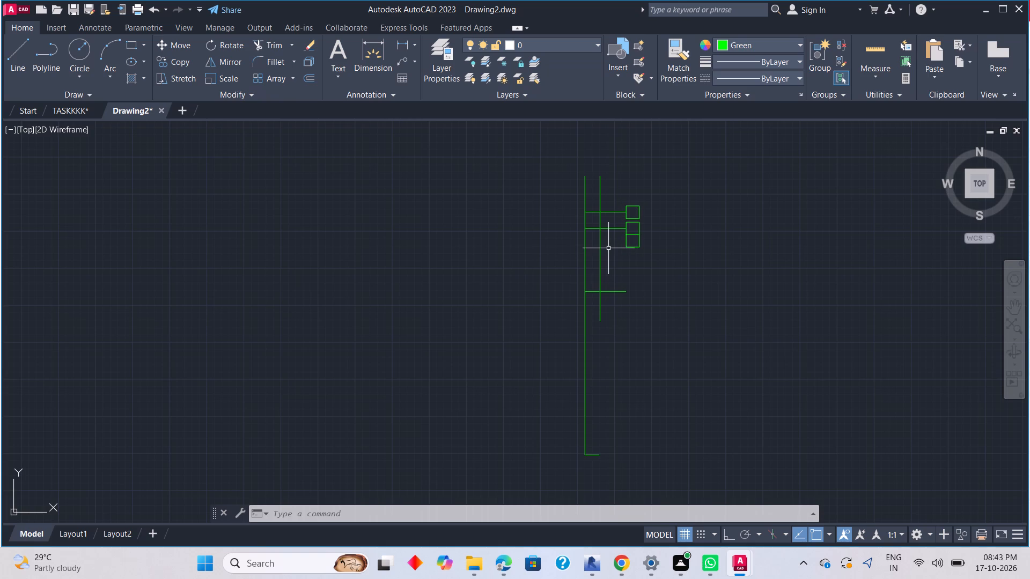
pyautogui.write('L')
pyautogui.press('space')
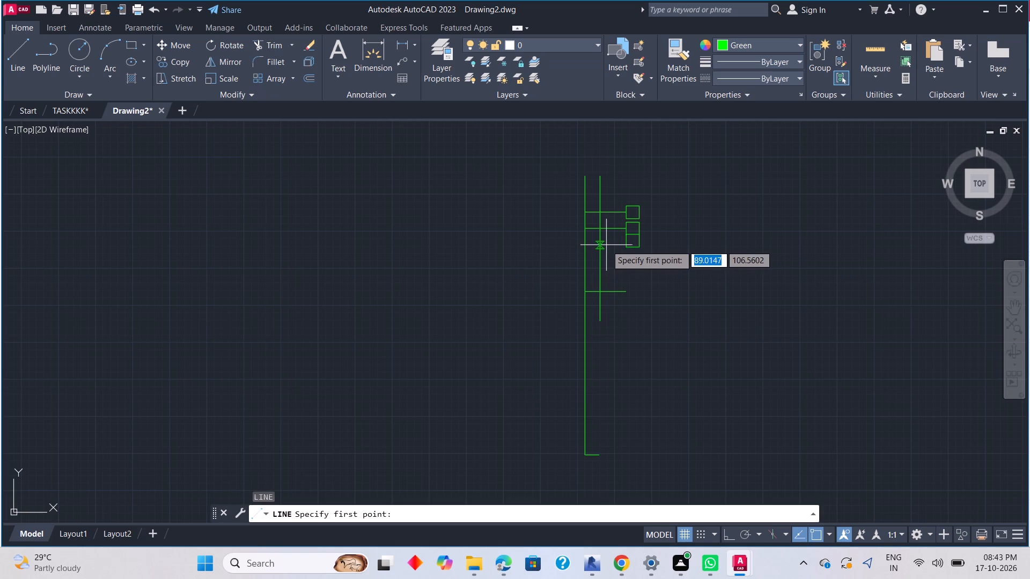
pyautogui.scroll(2, 605, 241)
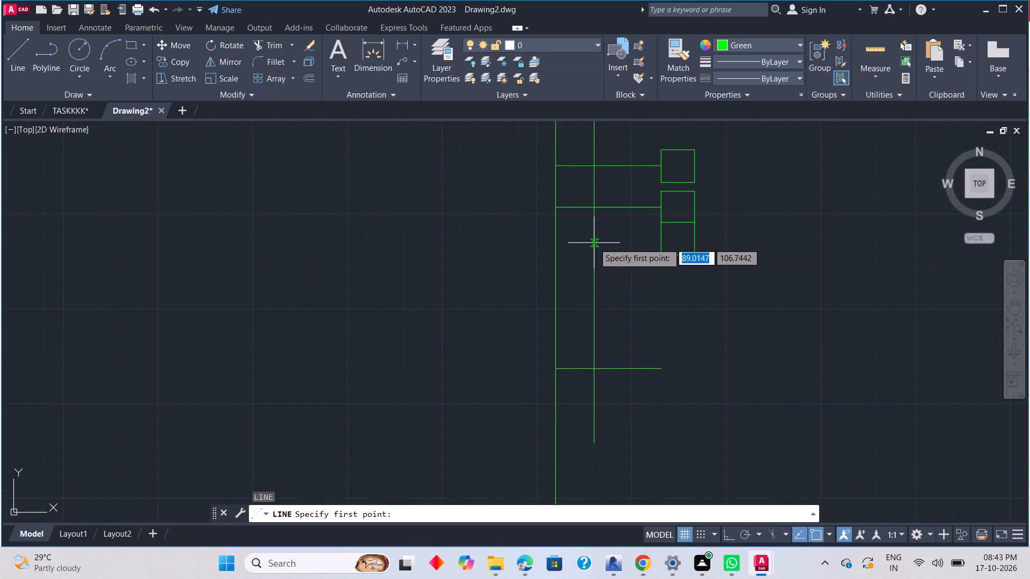
pyautogui.click(594, 241)
pyautogui.click(663, 240)
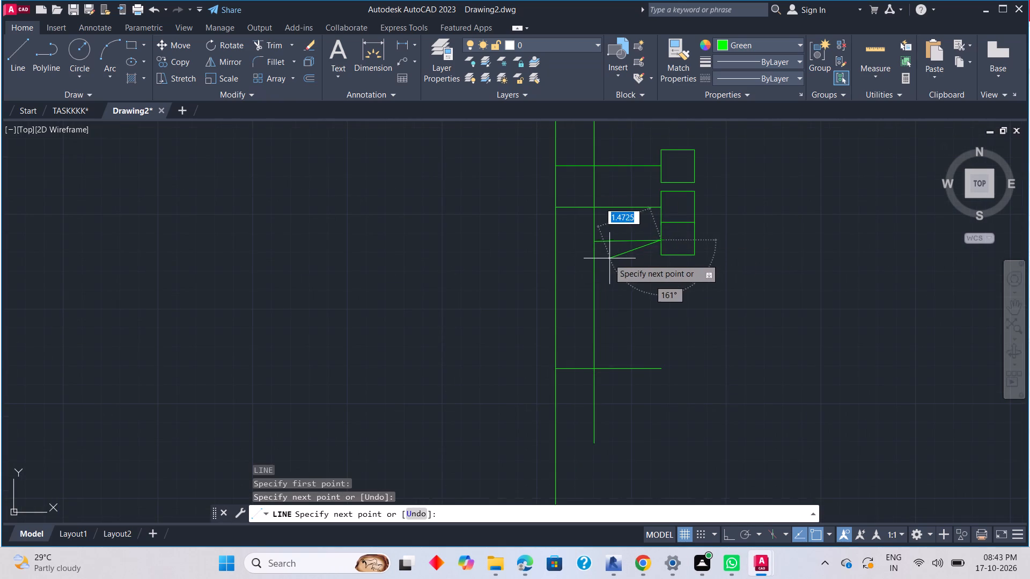
pyautogui.press('Escape')
# Draw a circle of about 0.3 radius centred where the top branch meets the long vertical line.
pyautogui.scroll(-1, 660, 272)
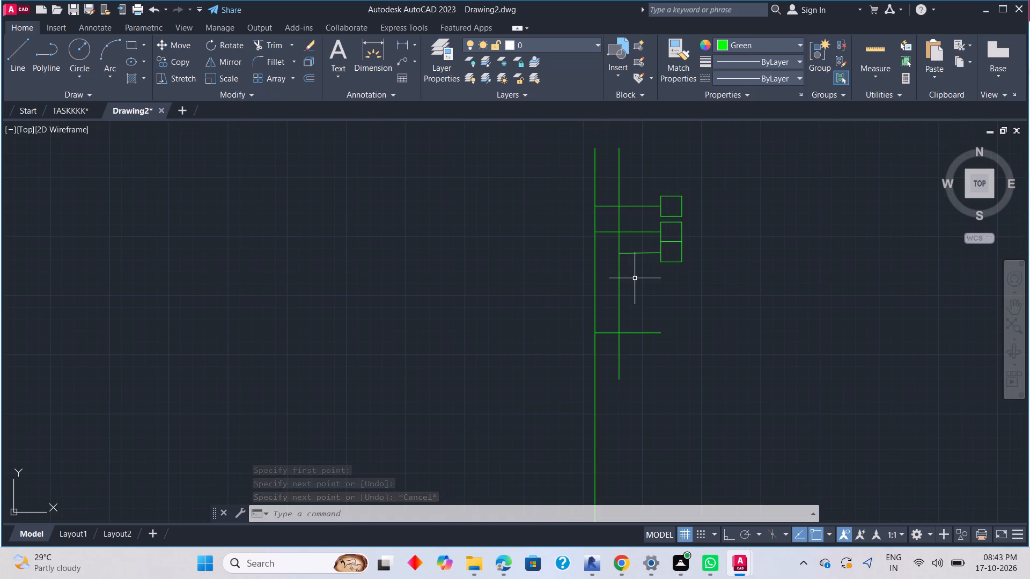
pyautogui.write('C')
pyautogui.press('space')
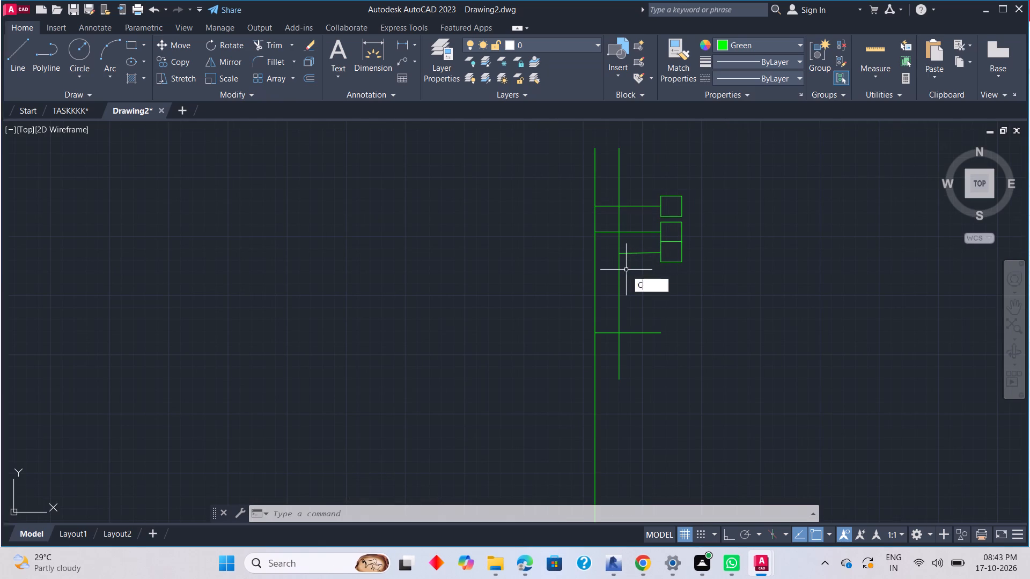
pyautogui.click(595, 206)
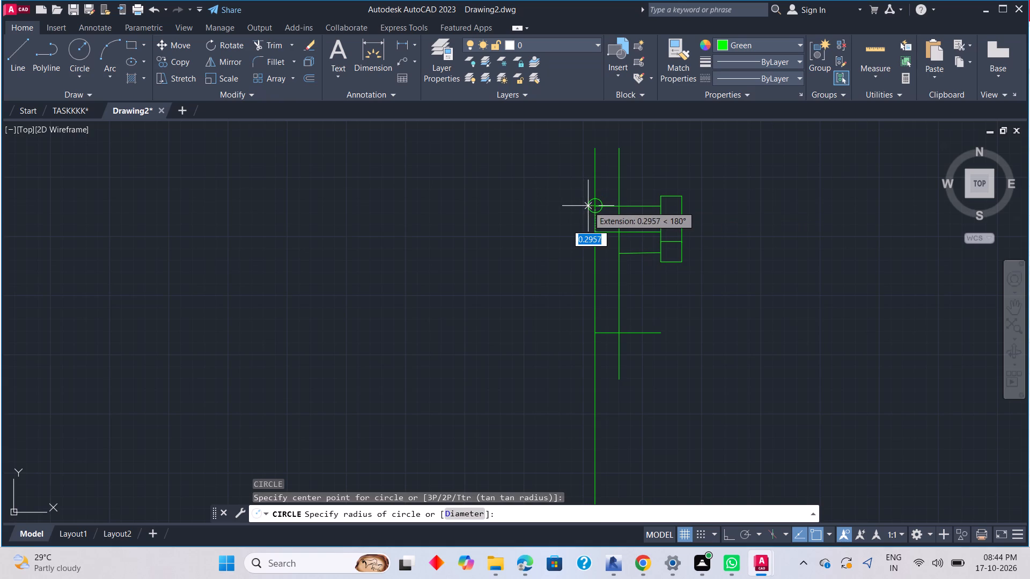
pyautogui.click(588, 206)
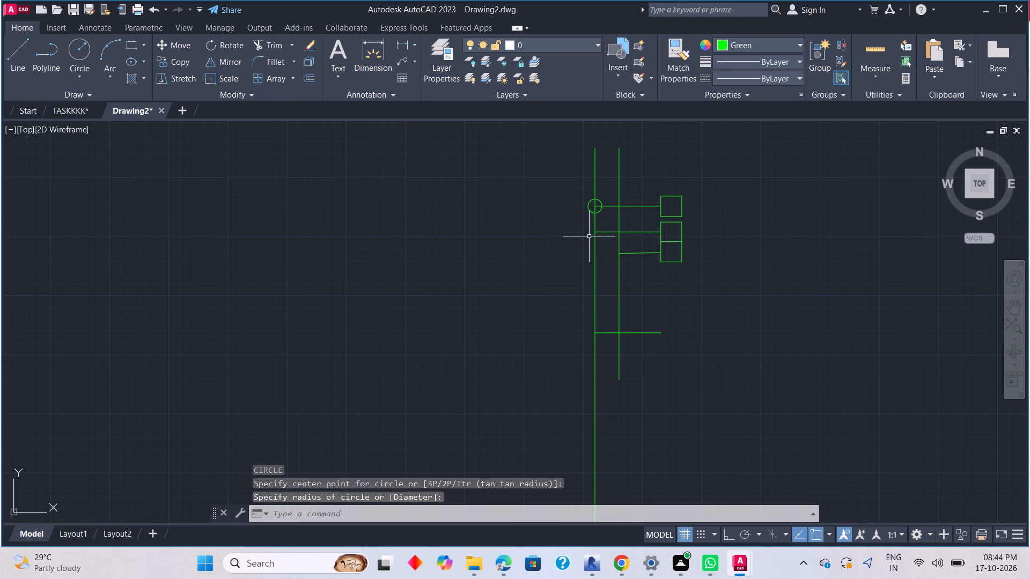
# Copy the top junction circle to the second and lowest junctions on the long vertical line and the junction on the shorter line.
pyautogui.click(599, 211)
pyautogui.rightClick(594, 230)
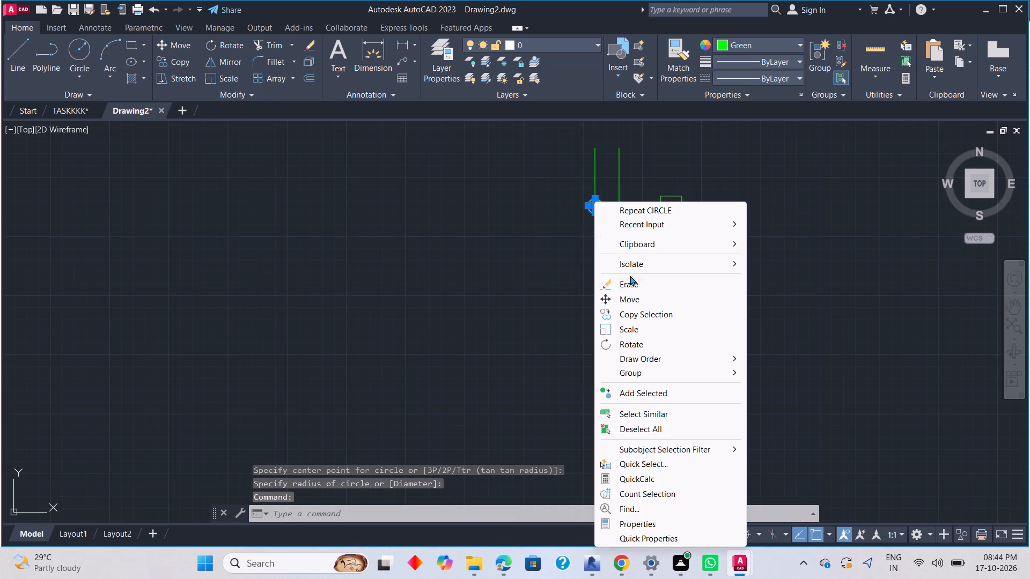
pyautogui.click(632, 311)
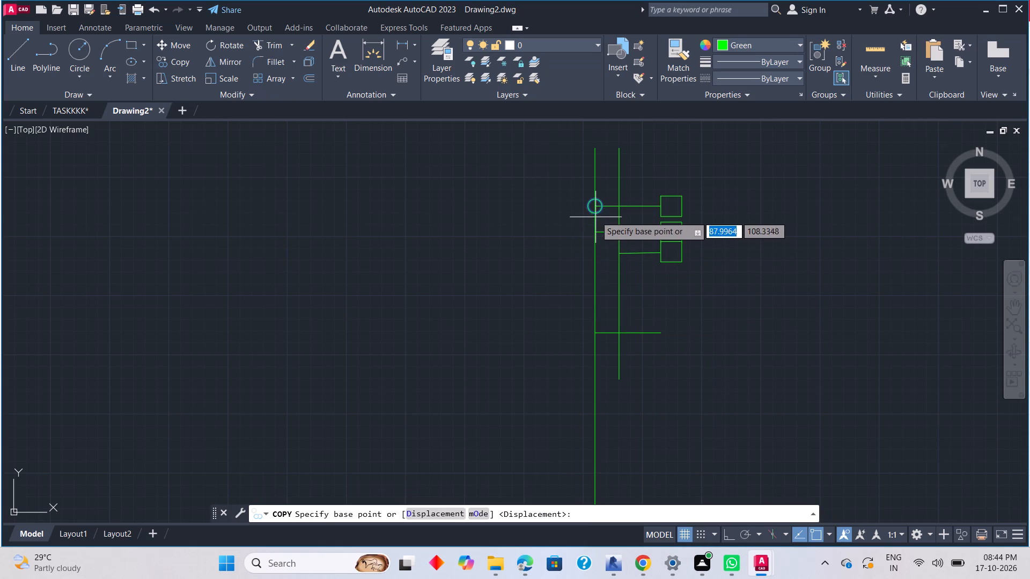
pyautogui.click(595, 209)
pyautogui.click(593, 232)
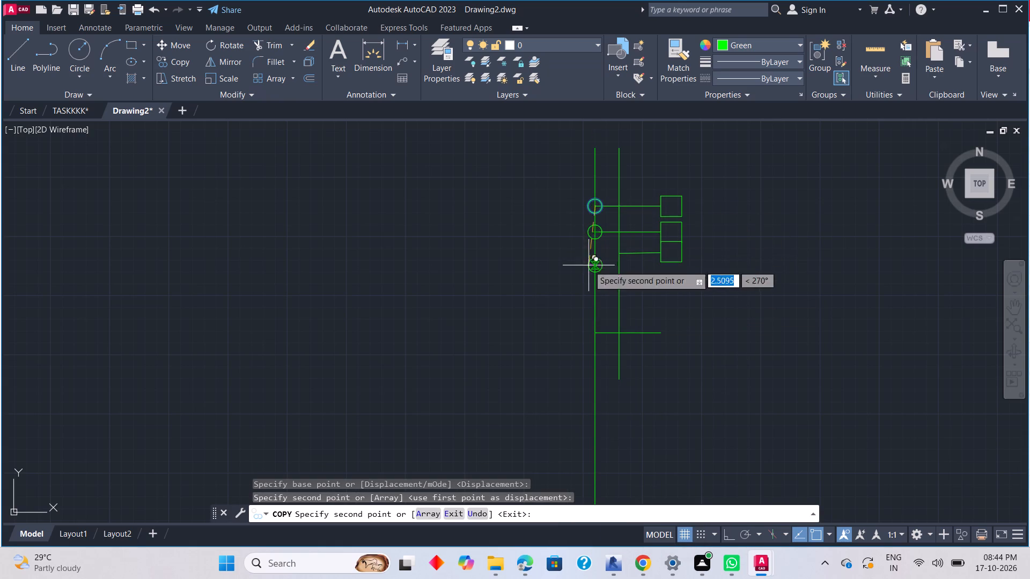
pyautogui.moveTo(595, 329); pyautogui.dragTo(599, 323)
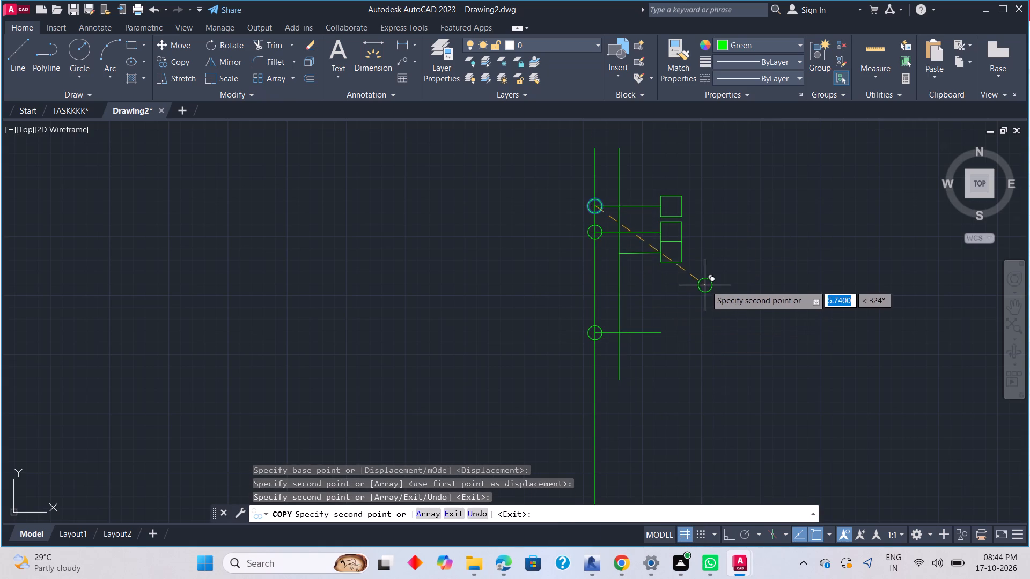
pyautogui.click(621, 254)
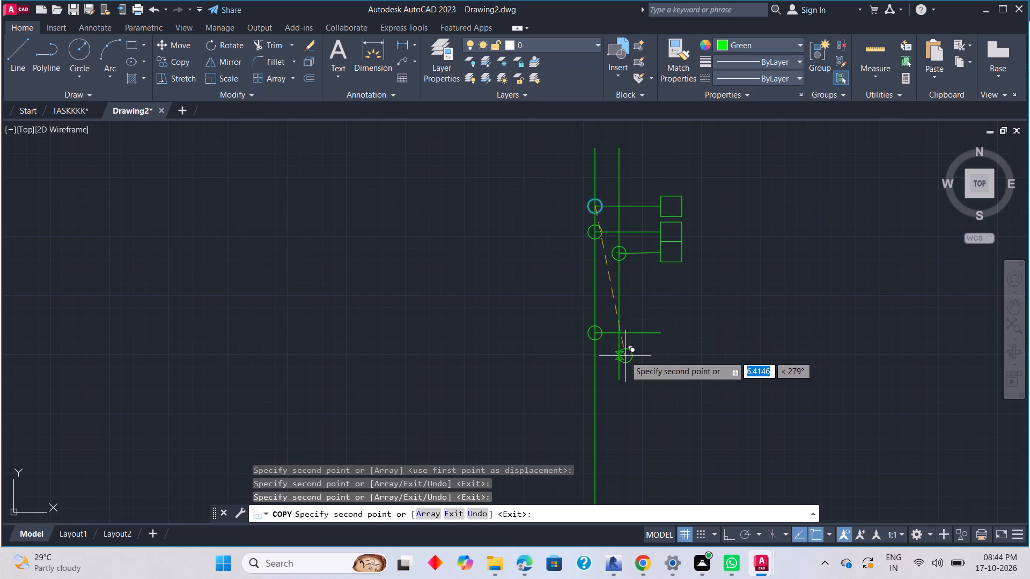
pyautogui.press('Escape')
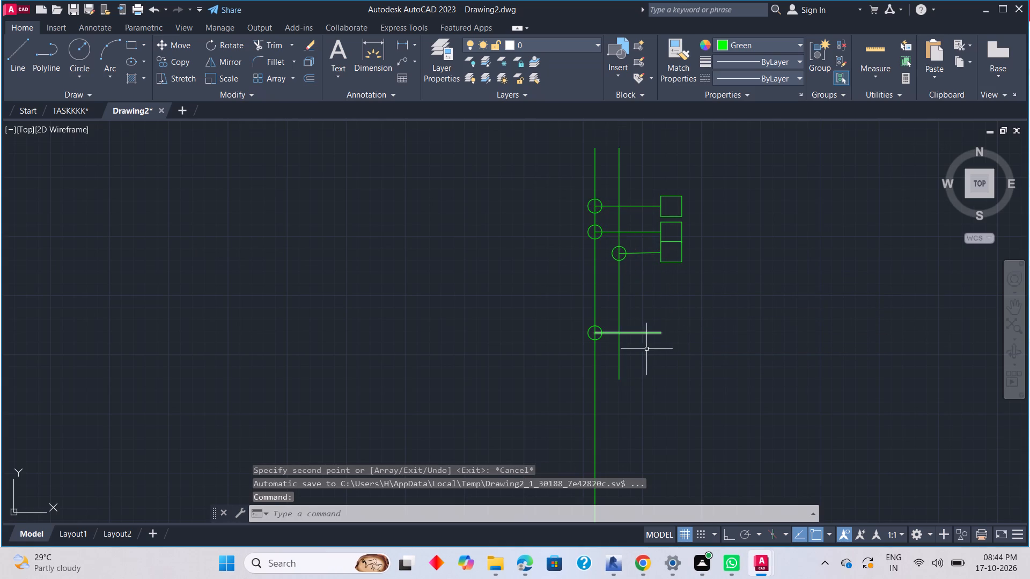
# Move the lowest branch and its circle about 2.17 up along the long vertical line.
pyautogui.click(663, 342)
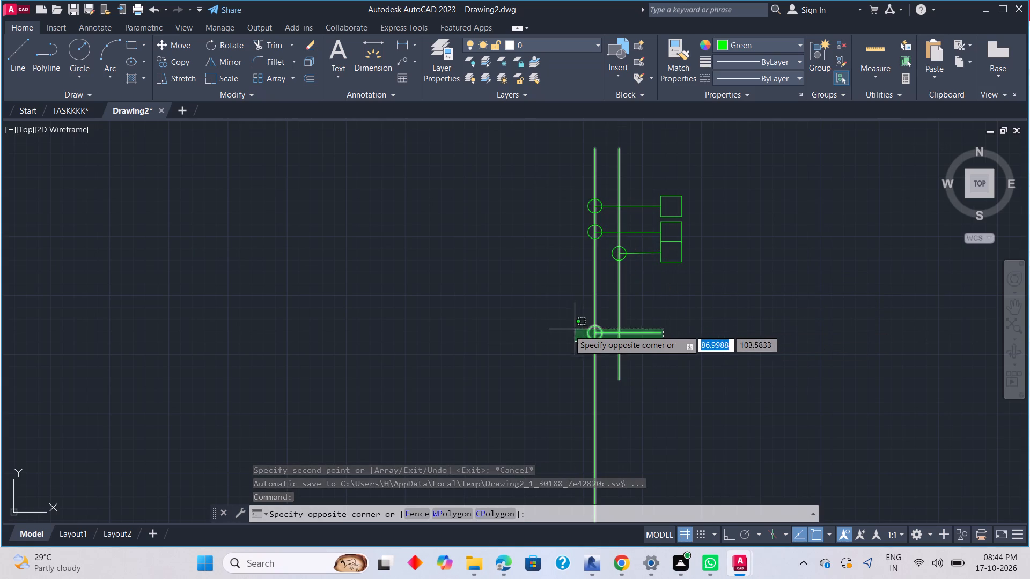
pyautogui.press('Escape')
pyautogui.moveTo(542, 309); pyautogui.dragTo(633, 328)
pyautogui.click(753, 348)
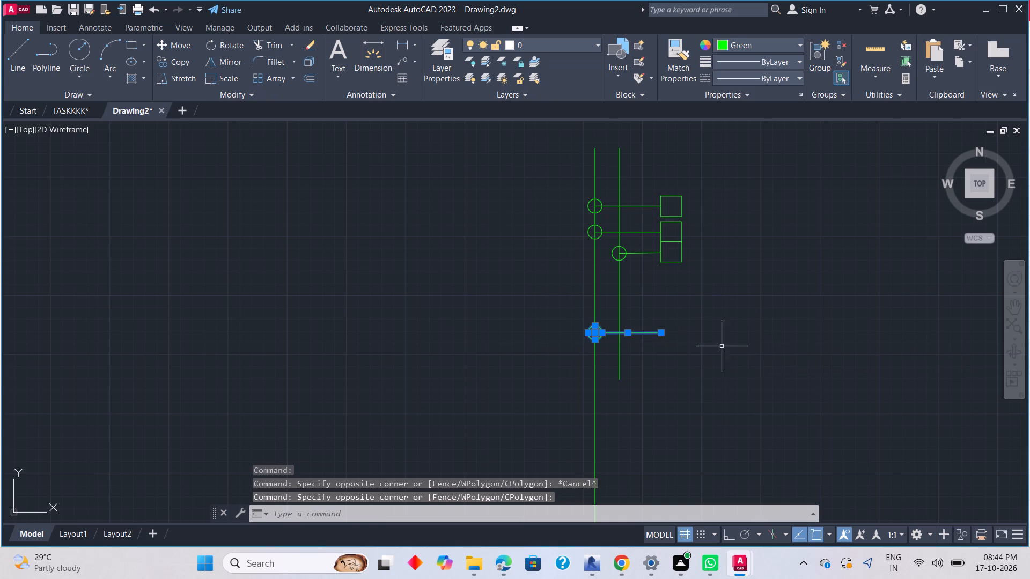
pyautogui.press('Escape')
pyautogui.moveTo(556, 311); pyautogui.dragTo(569, 315)
pyautogui.click(739, 345)
pyautogui.rightClick(733, 344)
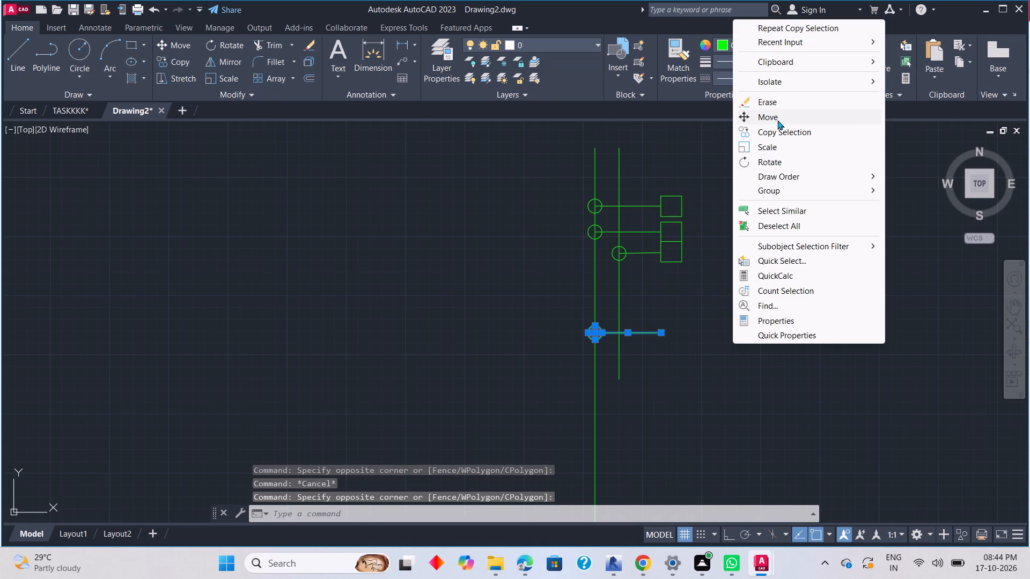
pyautogui.click(777, 120)
pyautogui.click(595, 333)
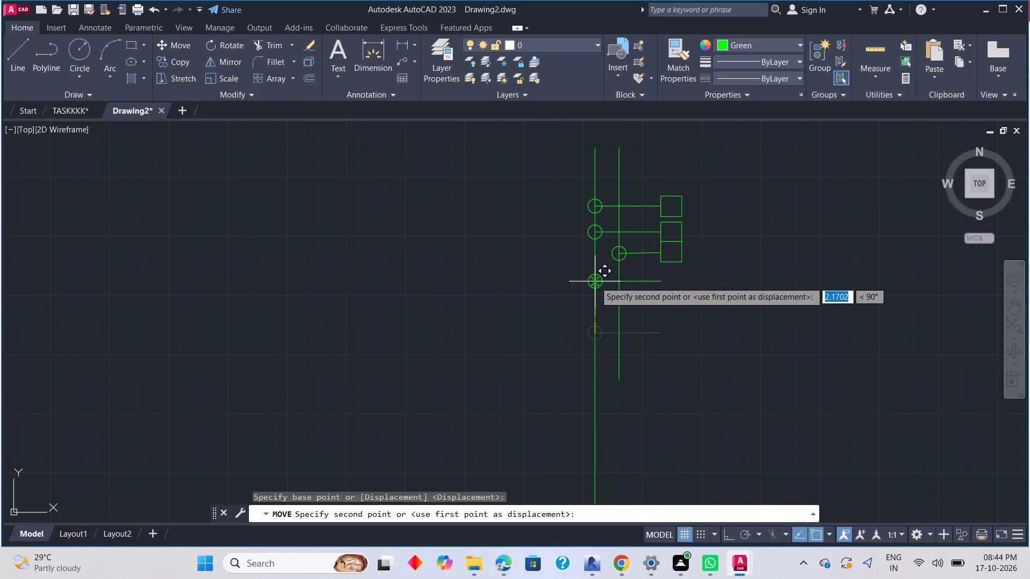
pyautogui.click(595, 280)
pyautogui.press('Escape')
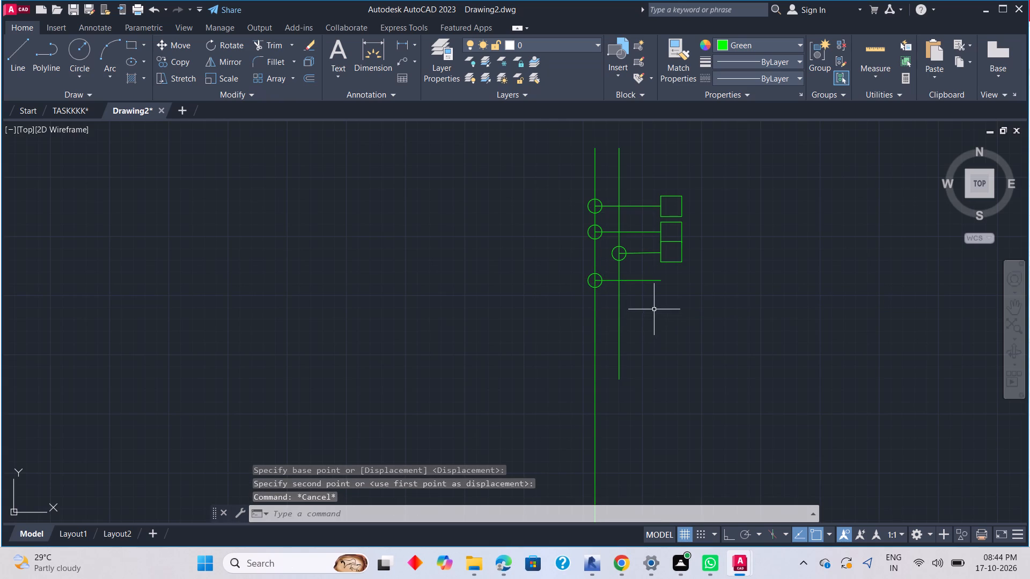
# Examine the diagram's branches, junction circles and end rectangles.
pyautogui.moveTo(657, 298); pyautogui.dragTo(639, 374, button='middle')
pyautogui.scroll(1, 639, 374)
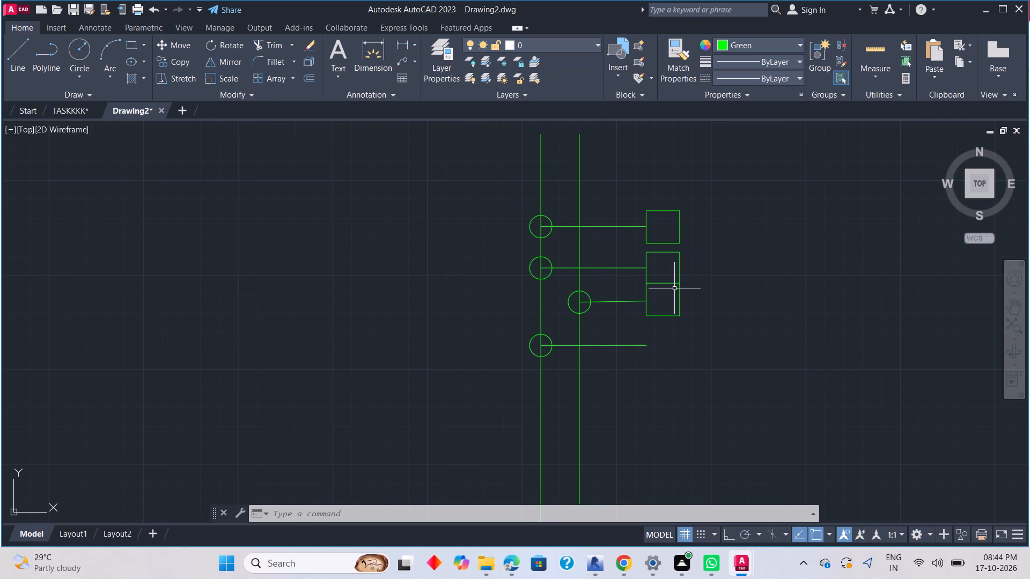
pyautogui.scroll(-2, 680, 277)
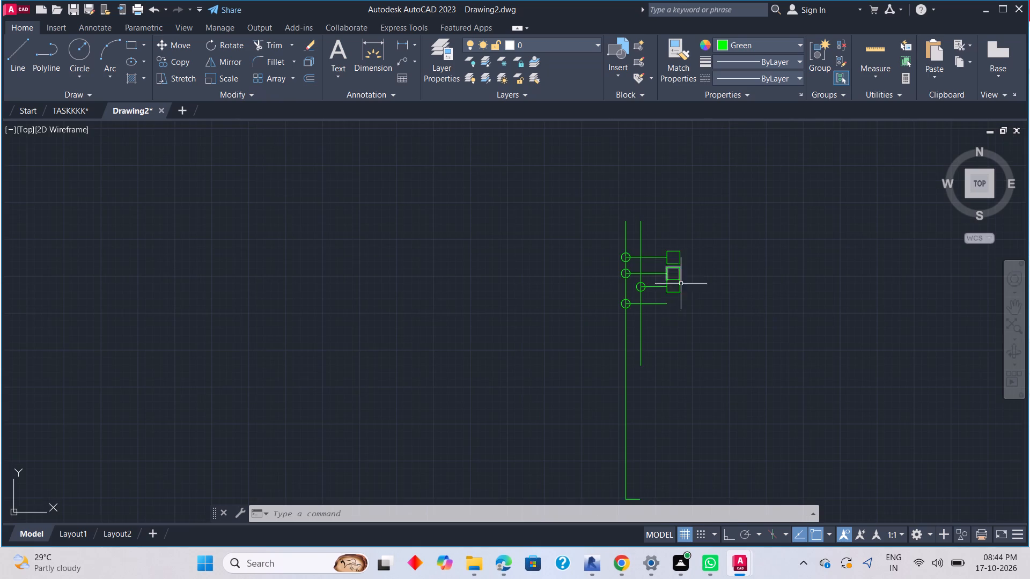
pyautogui.scroll(-2, 684, 296)
pyautogui.moveTo(679, 306); pyautogui.dragTo(602, 302, button='middle')
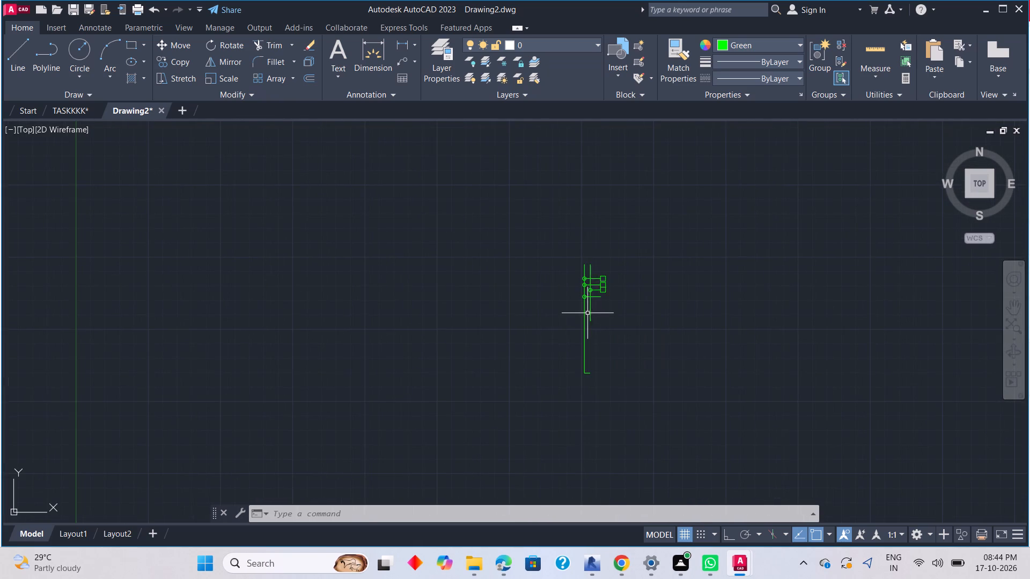
pyautogui.scroll(2, 587, 314)
pyautogui.scroll(-1, 616, 303)
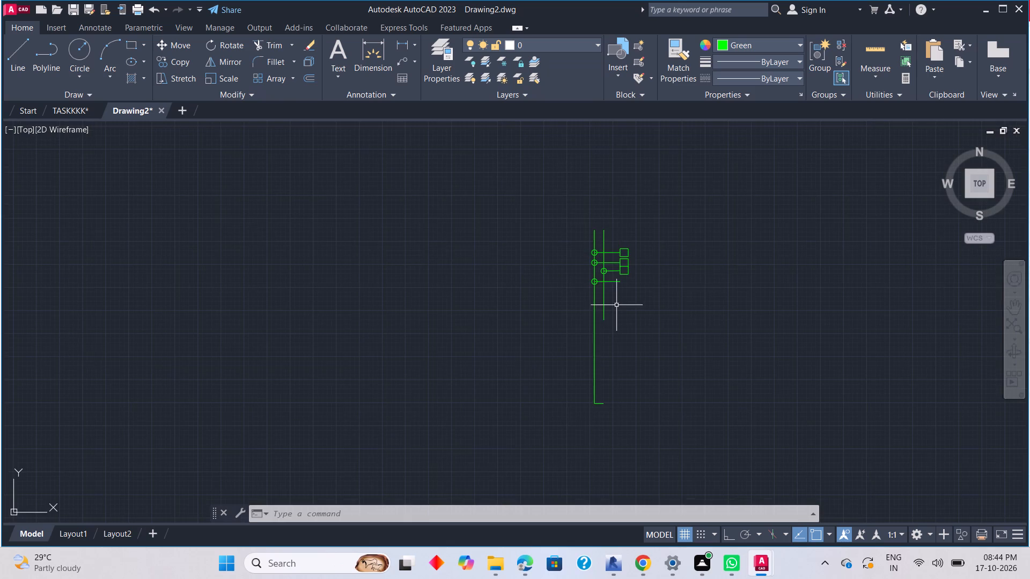
pyautogui.scroll(1, 623, 304)
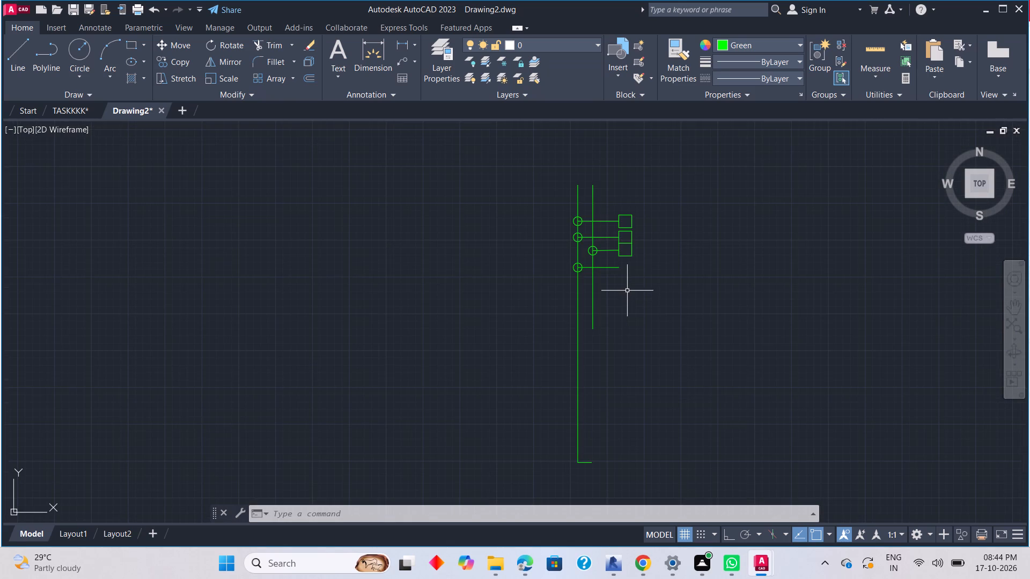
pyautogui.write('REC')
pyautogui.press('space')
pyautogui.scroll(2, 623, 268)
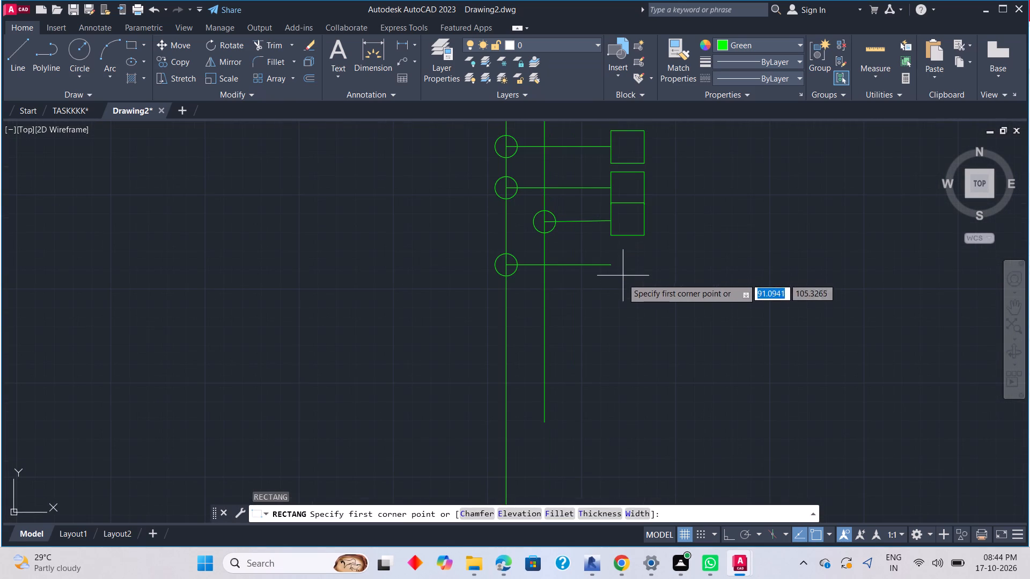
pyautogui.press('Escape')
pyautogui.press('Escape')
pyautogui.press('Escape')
# Copy the top end rectangle from its branch connection point to the free end of the lowest branch.
pyautogui.click(645, 163)
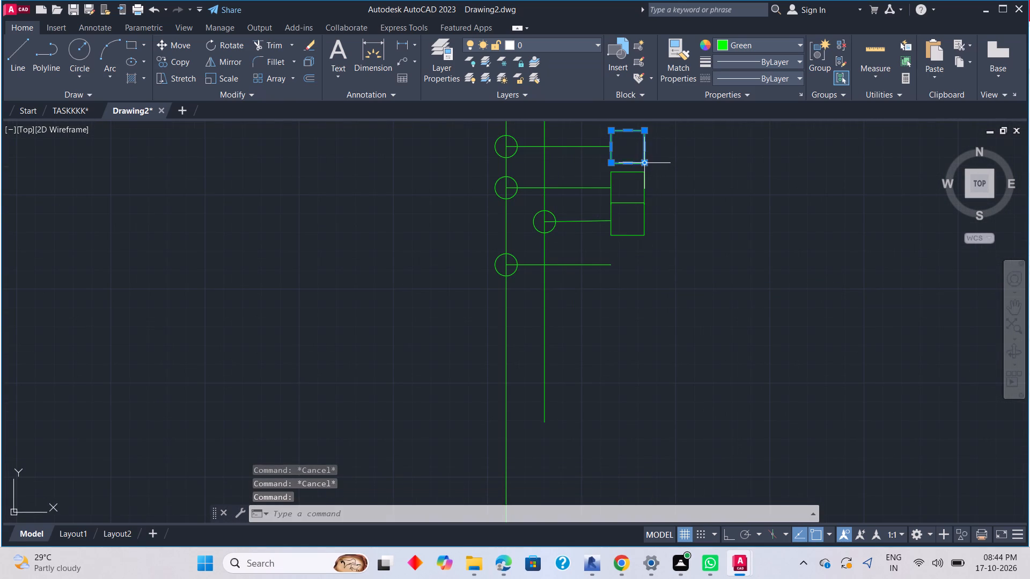
pyautogui.rightClick(693, 179)
pyautogui.click(734, 310)
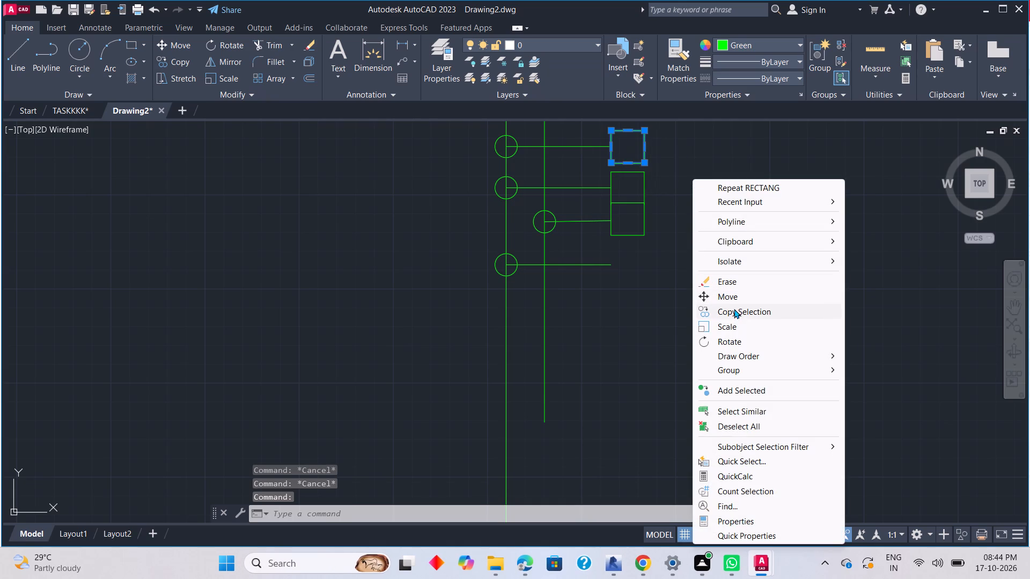
pyautogui.click(614, 149)
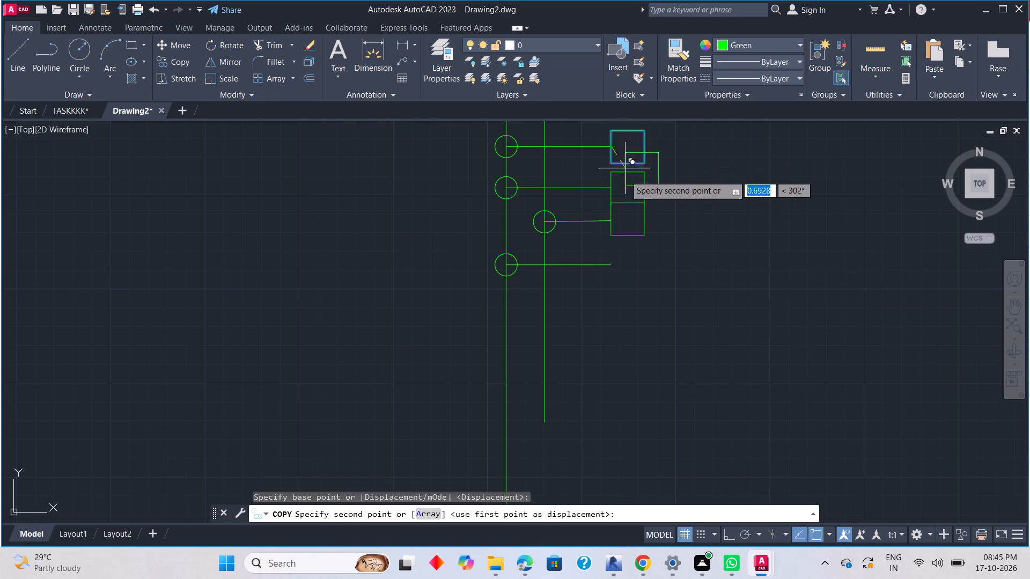
pyautogui.click(608, 266)
pyautogui.press('Escape')
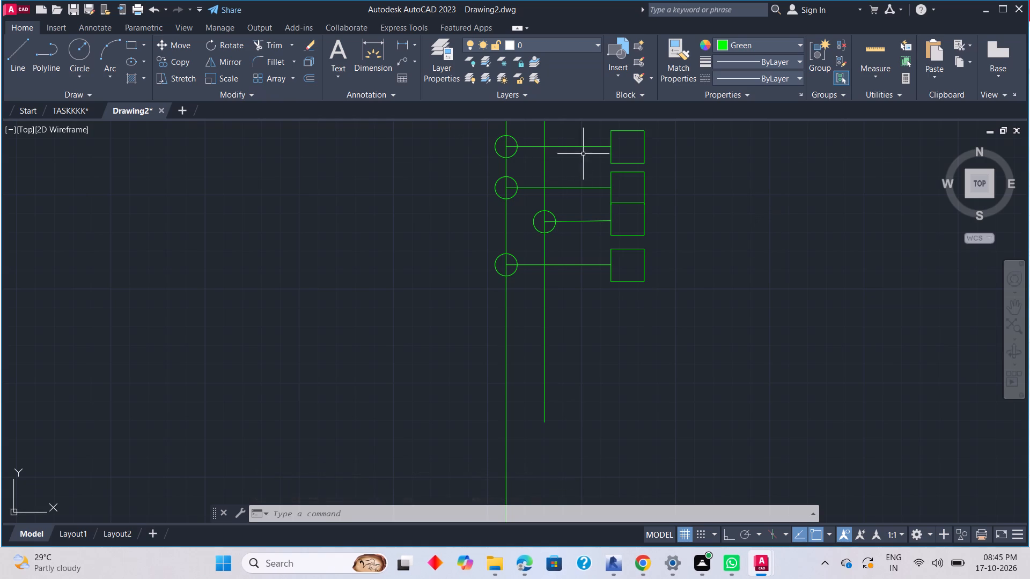
# Copy the lowest branch's end rectangle about 0.27 diagonally down and right so it overlaps the original.
pyautogui.moveTo(644, 269); pyautogui.dragTo(651, 269)
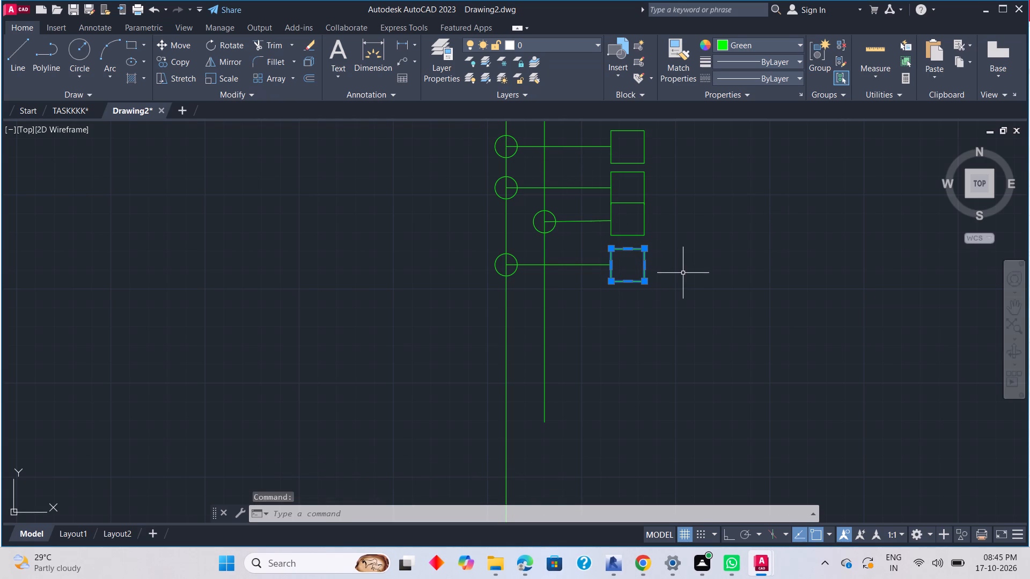
pyautogui.rightClick(681, 274)
pyautogui.click(719, 312)
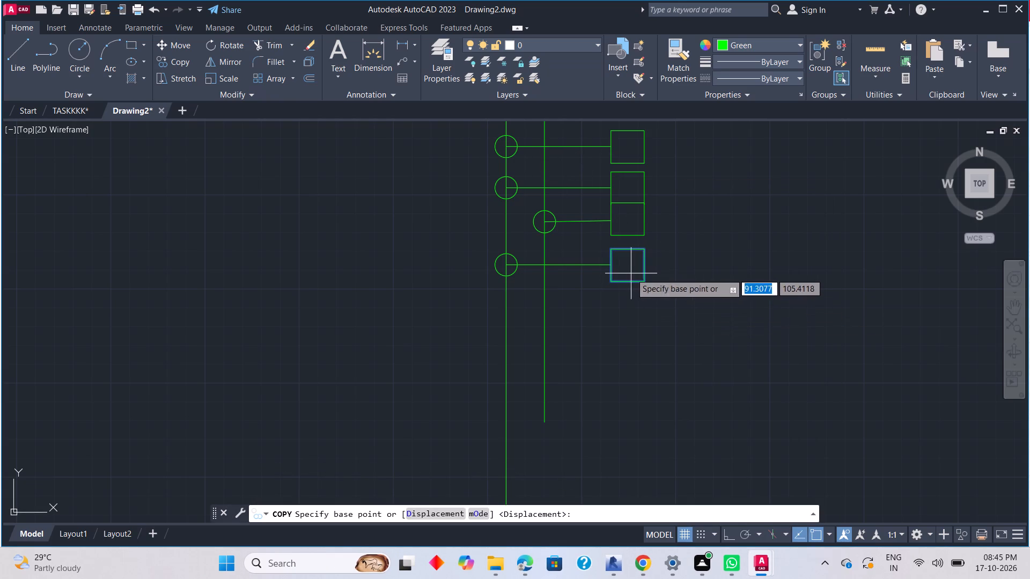
pyautogui.moveTo(608, 265); pyautogui.dragTo(616, 268)
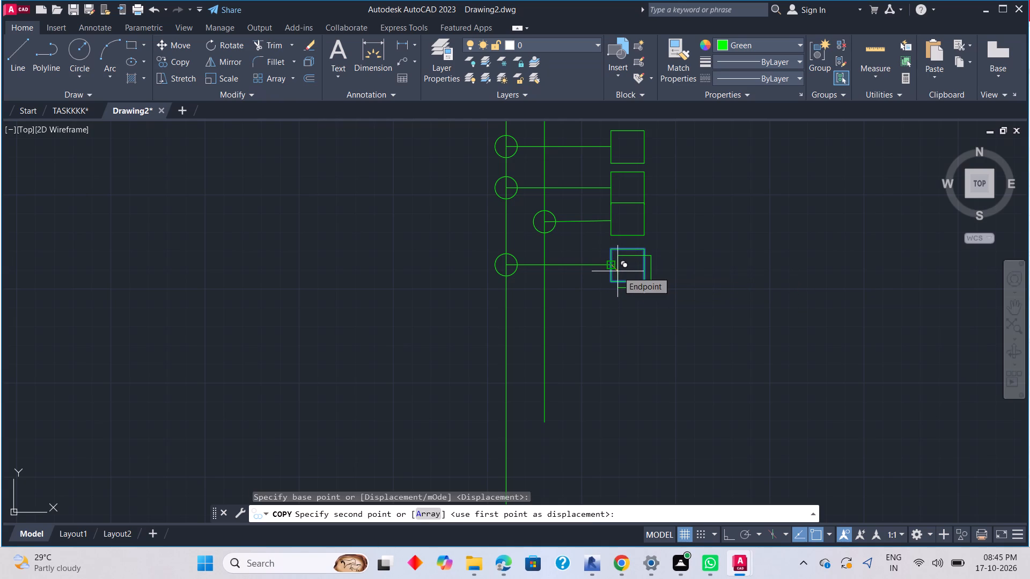
pyautogui.click(617, 271)
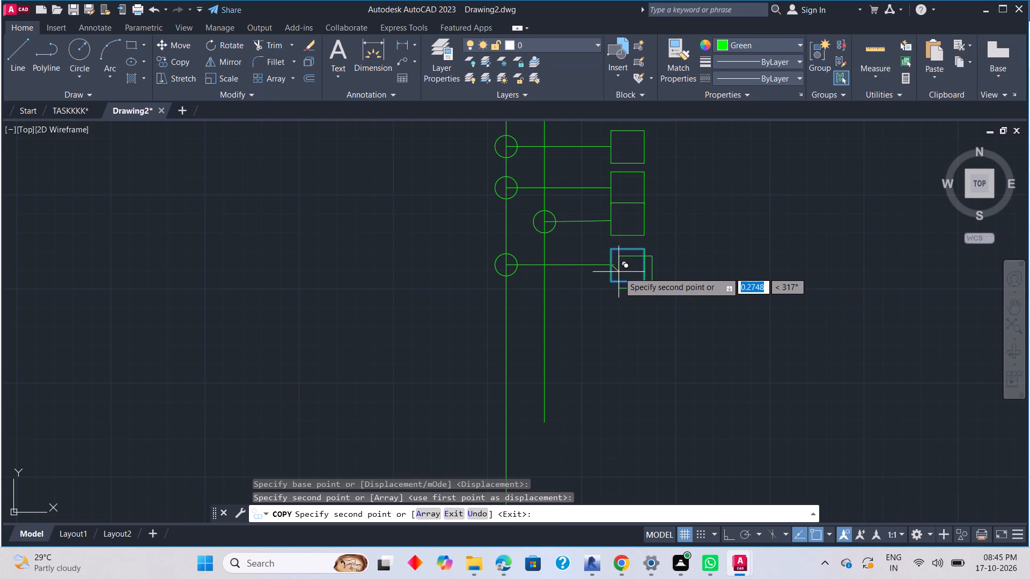
pyautogui.click(619, 272)
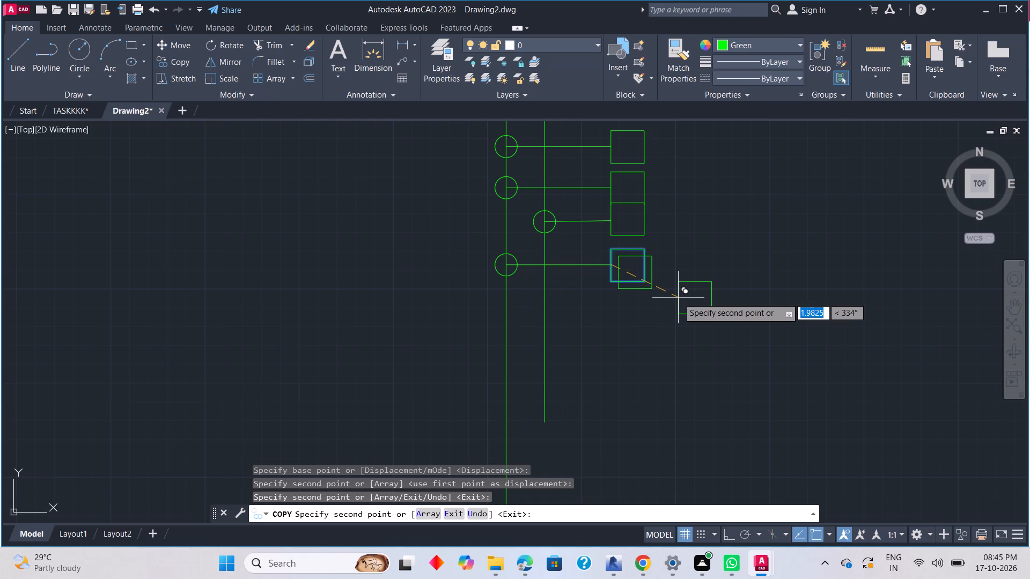
pyautogui.press('Escape')
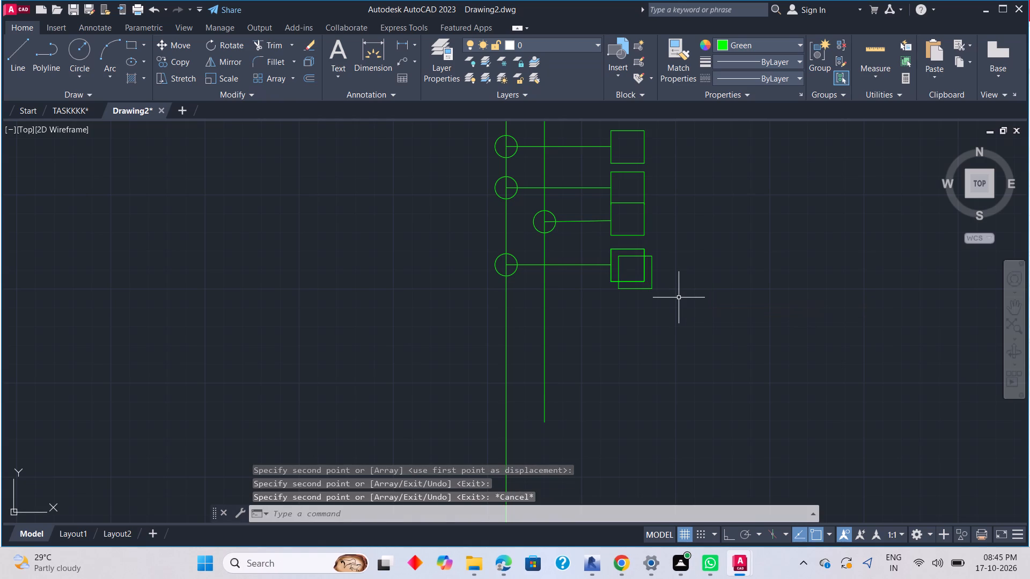
# Trim the offset copy's edges that lie inside the lowest branch's original end rectangle.
pyautogui.write('TR')
pyautogui.press('space')
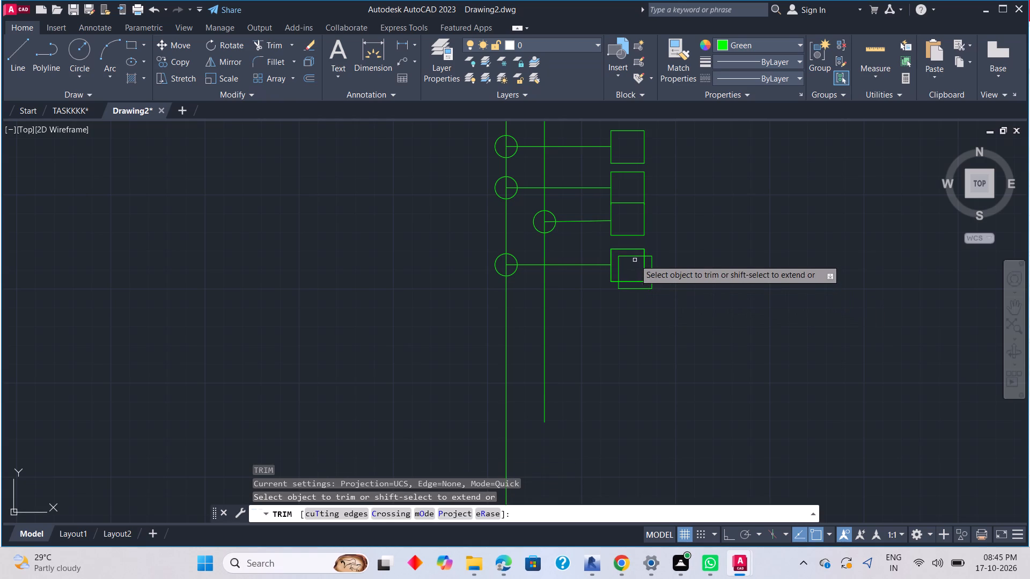
pyautogui.click(630, 256)
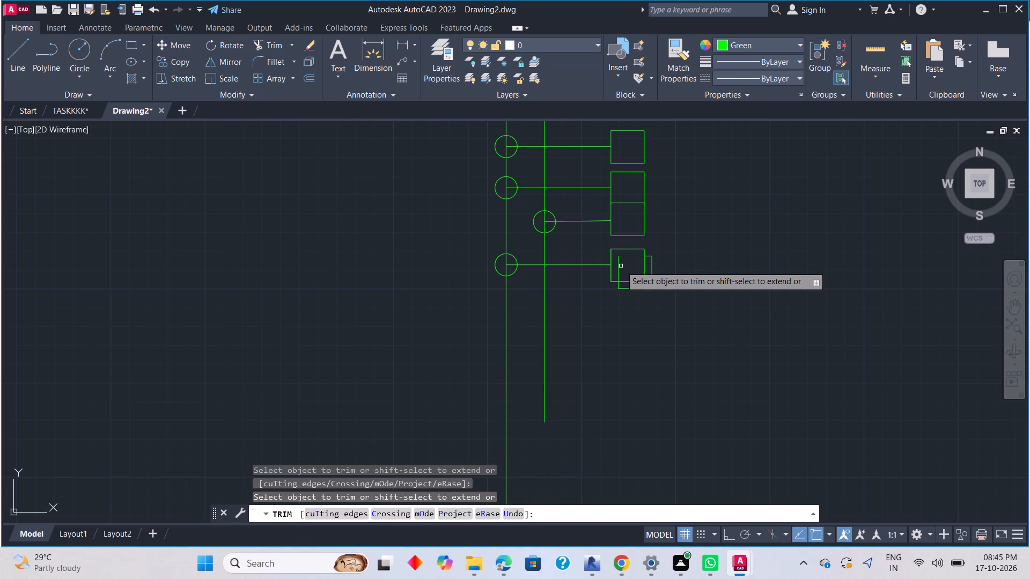
pyautogui.click(618, 267)
pyautogui.press('Escape')
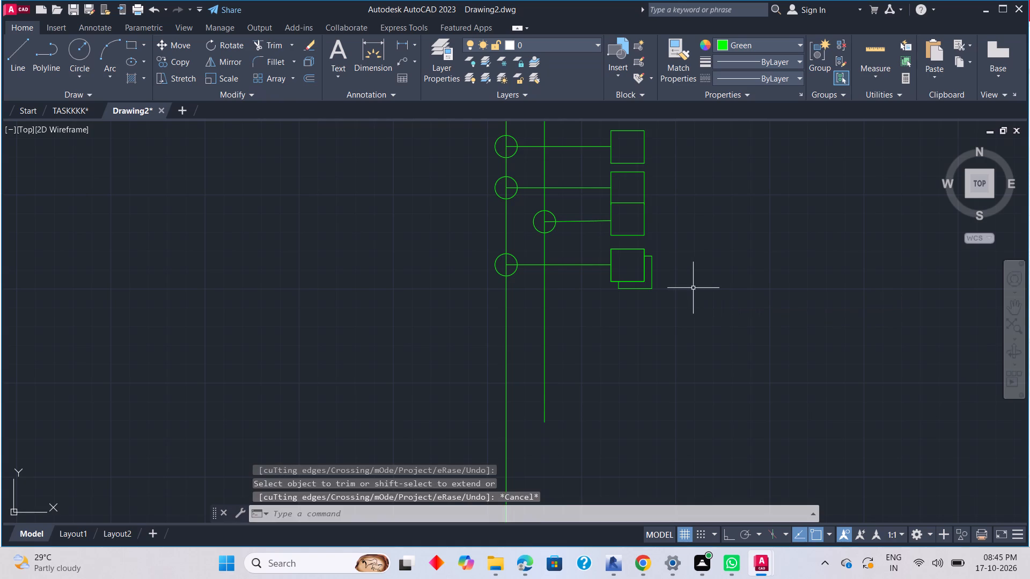
# Change the colour of all the branch end rectangles, including the trimmed offset one, to the index colour Red.
pyautogui.scroll(-2, 690, 288)
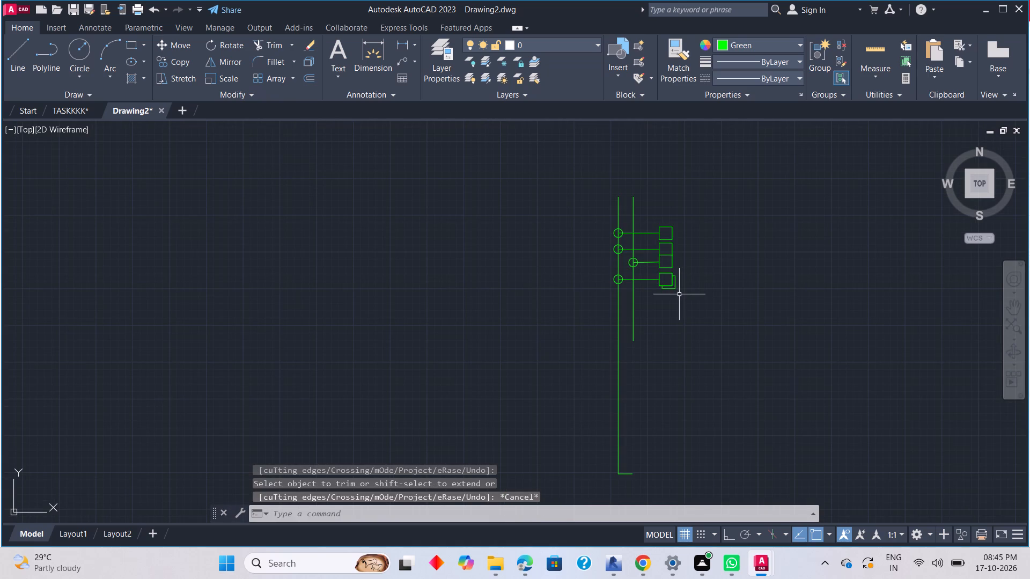
pyautogui.scroll(2, 680, 283)
pyautogui.moveTo(681, 279); pyautogui.dragTo(653, 372, button='middle')
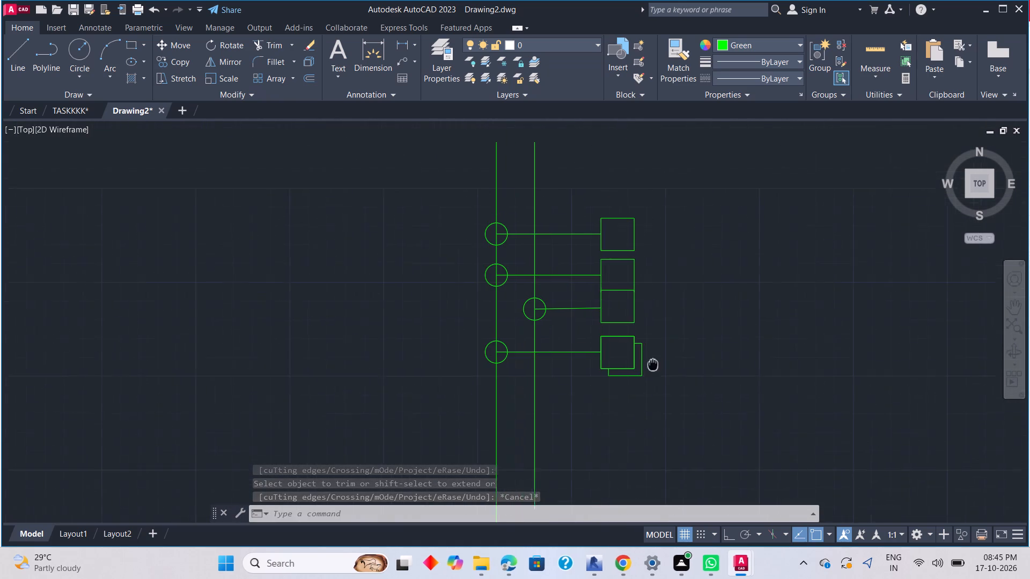
pyautogui.moveTo(653, 372); pyautogui.dragTo(653, 373, button='middle')
pyautogui.click(632, 261)
pyautogui.click(632, 281)
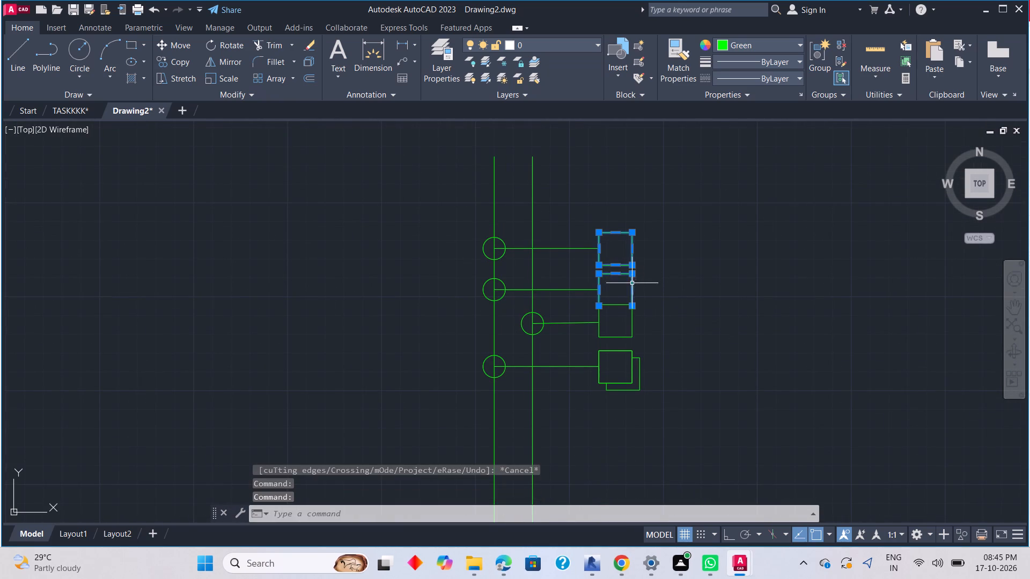
pyautogui.click(614, 303)
pyautogui.moveTo(632, 321); pyautogui.dragTo(627, 326)
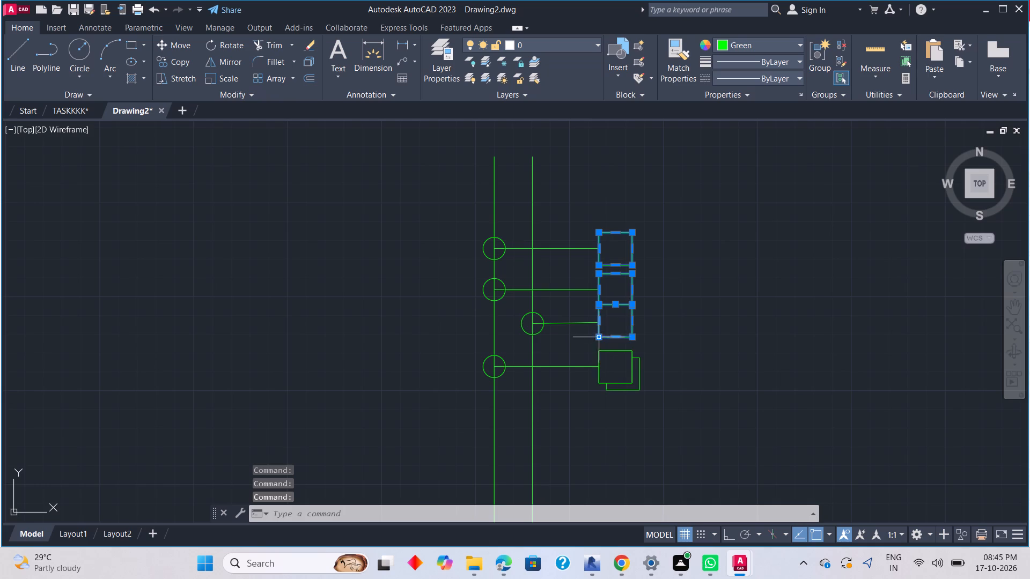
pyautogui.click(617, 350)
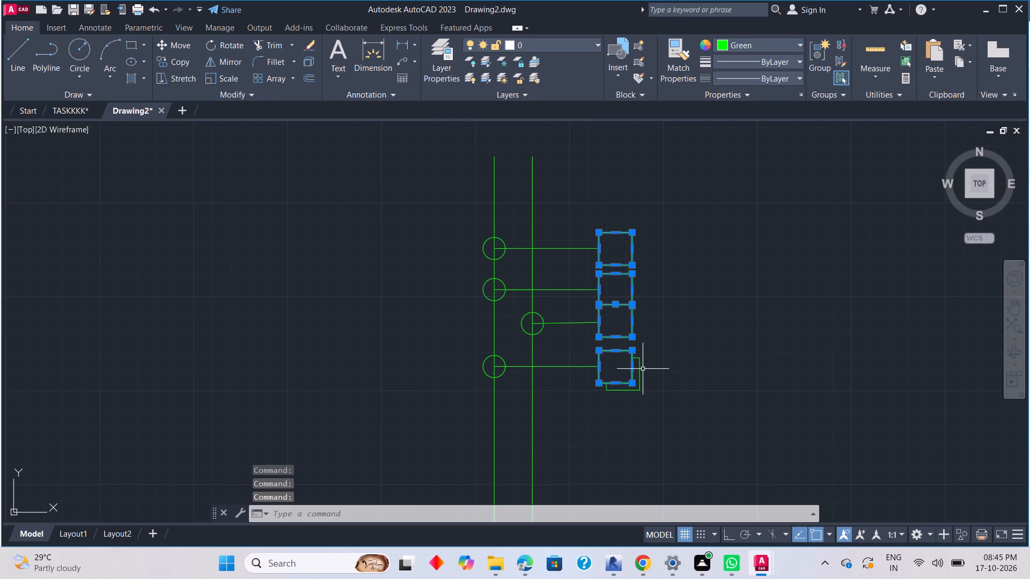
pyautogui.click(642, 369)
pyautogui.click(639, 363)
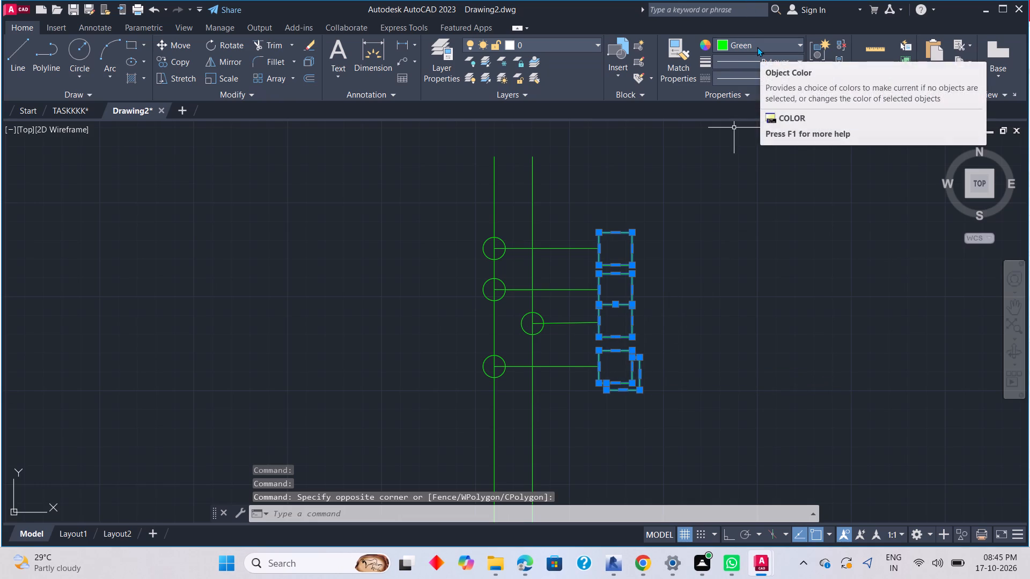
pyautogui.click(757, 47)
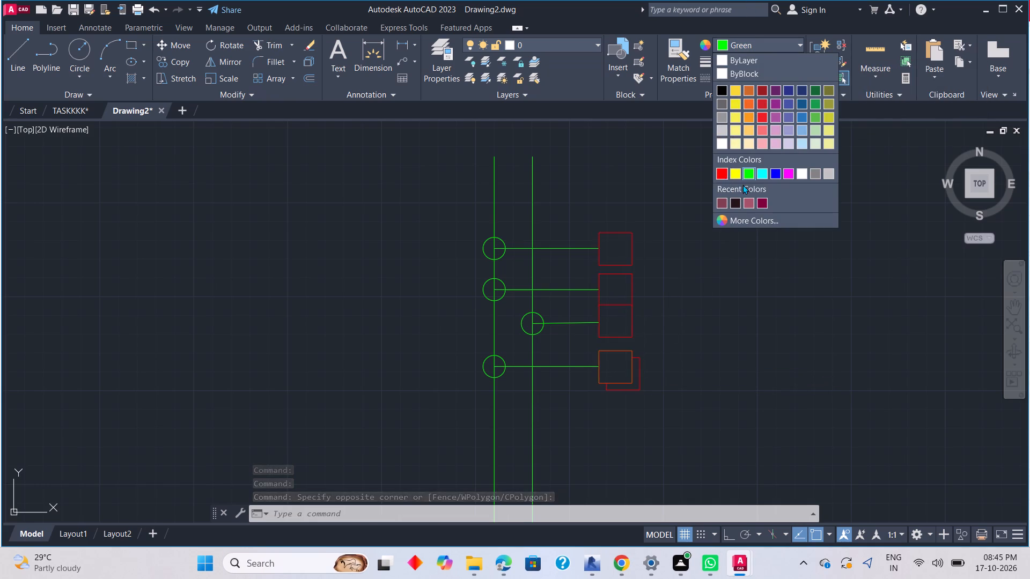
pyautogui.click(716, 172)
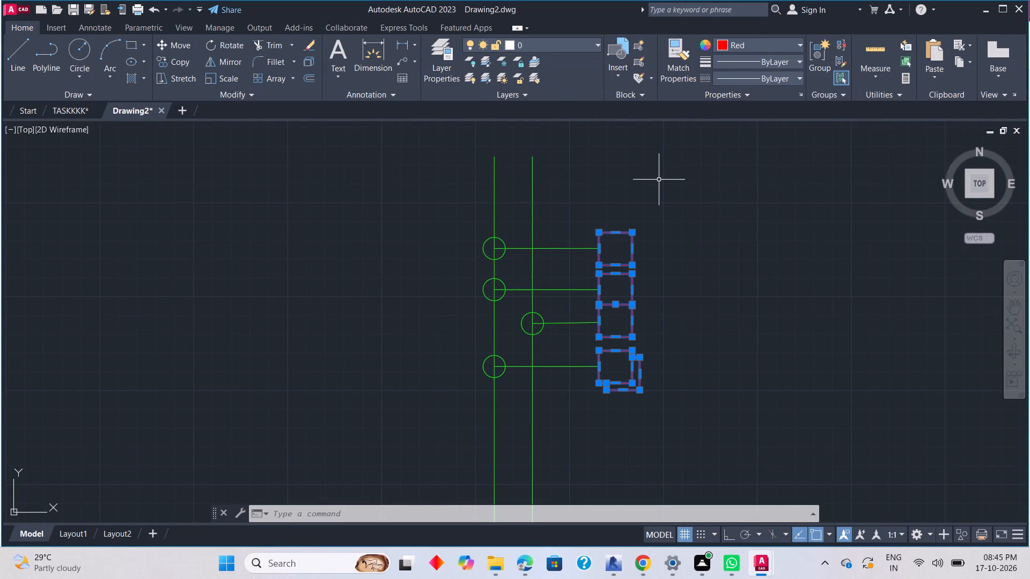
pyautogui.press('Escape')
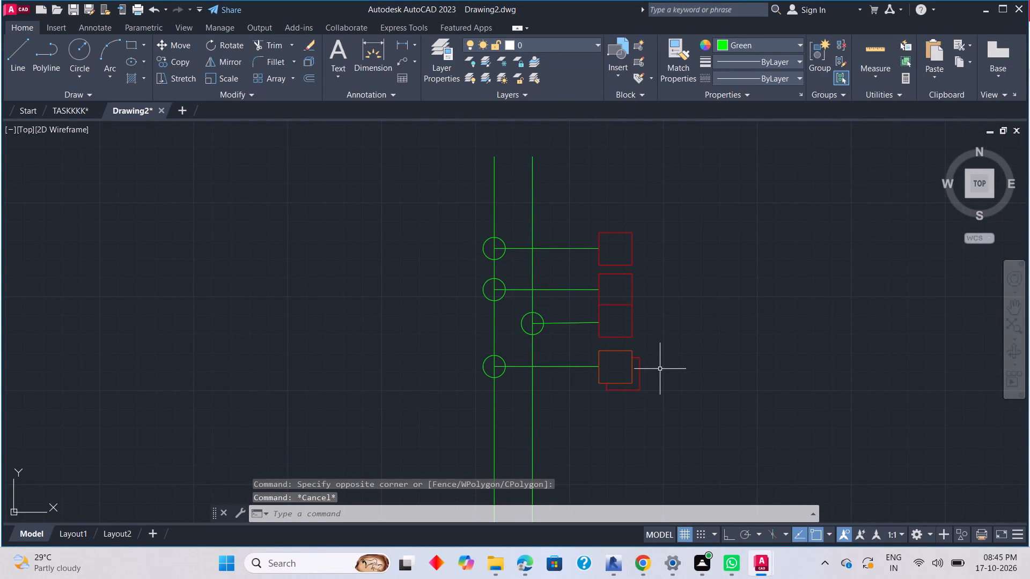
# Examine the red end rectangles and the vertical lines below the lowest branch.
pyautogui.scroll(-1, 661, 366)
pyautogui.scroll(2, 634, 380)
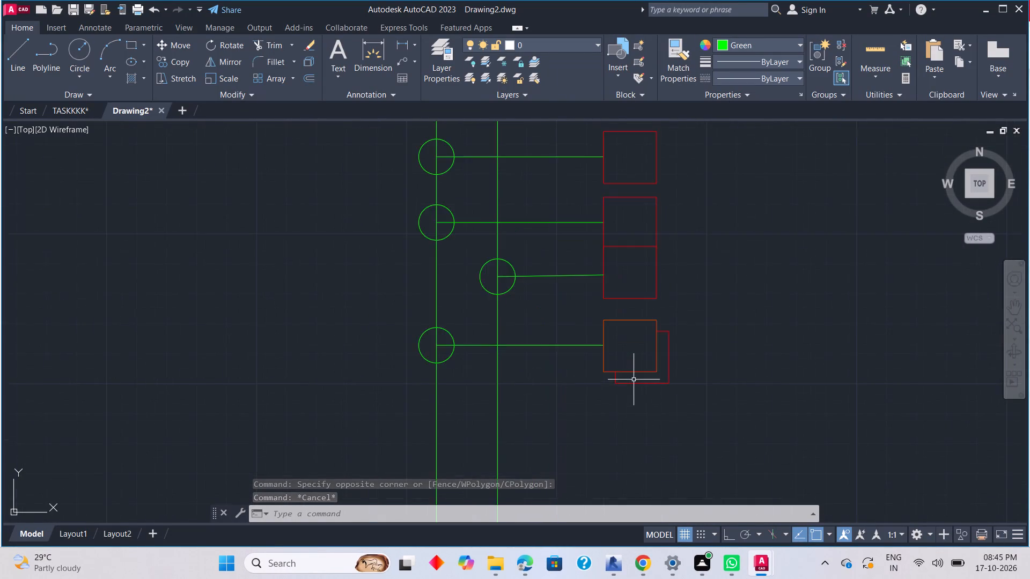
pyautogui.scroll(1, 634, 380)
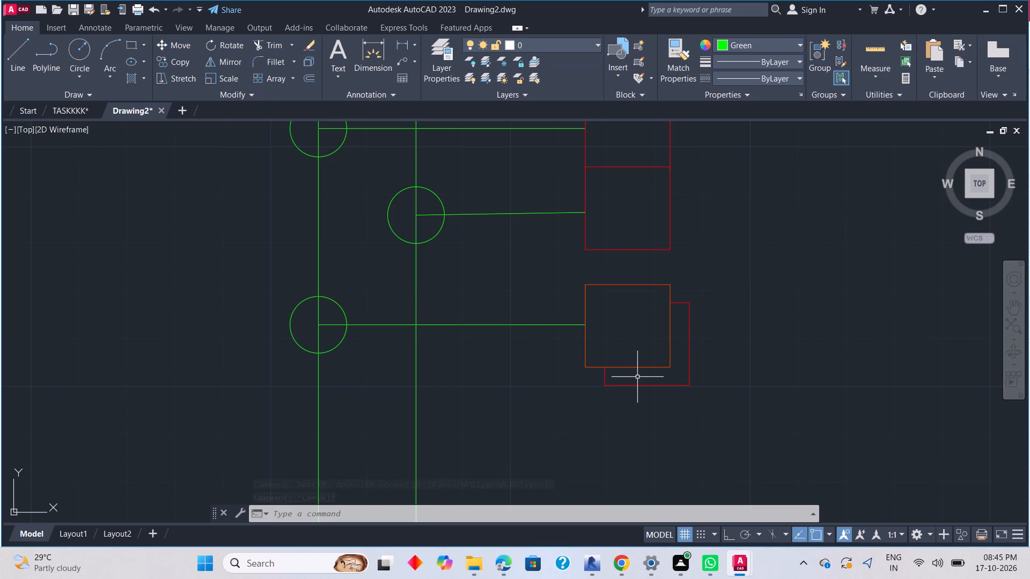
pyautogui.scroll(-2, 637, 377)
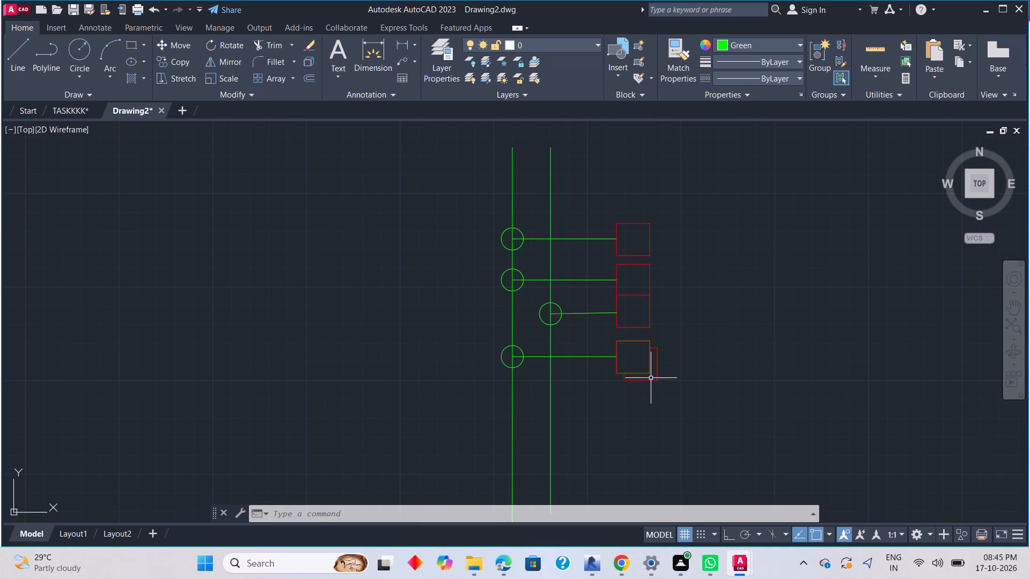
pyautogui.moveTo(643, 407); pyautogui.dragTo(656, 353, button='middle')
pyautogui.moveTo(656, 348); pyautogui.dragTo(638, 396, button='middle')
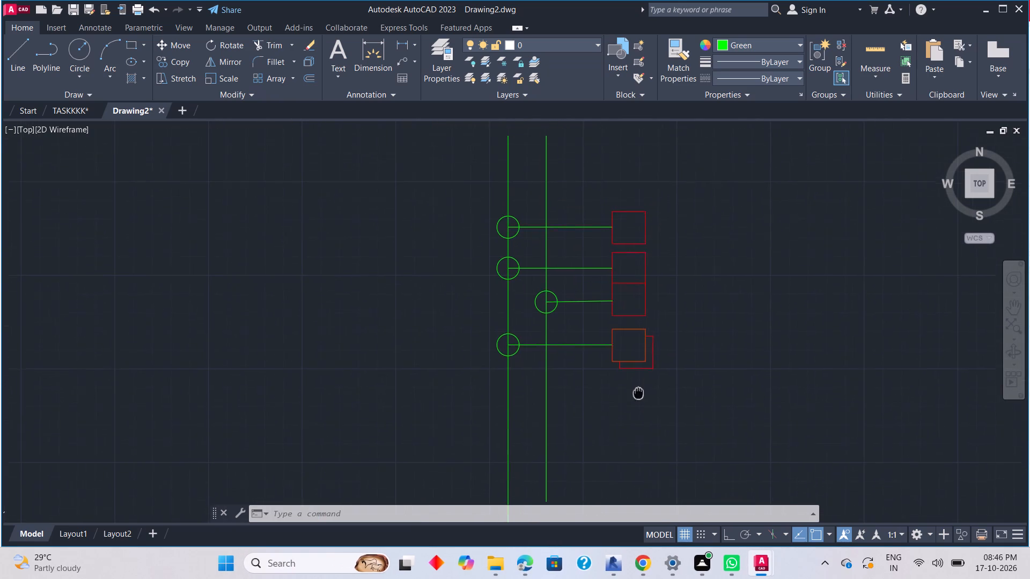
pyautogui.moveTo(638, 396); pyautogui.dragTo(638, 398, button='middle')
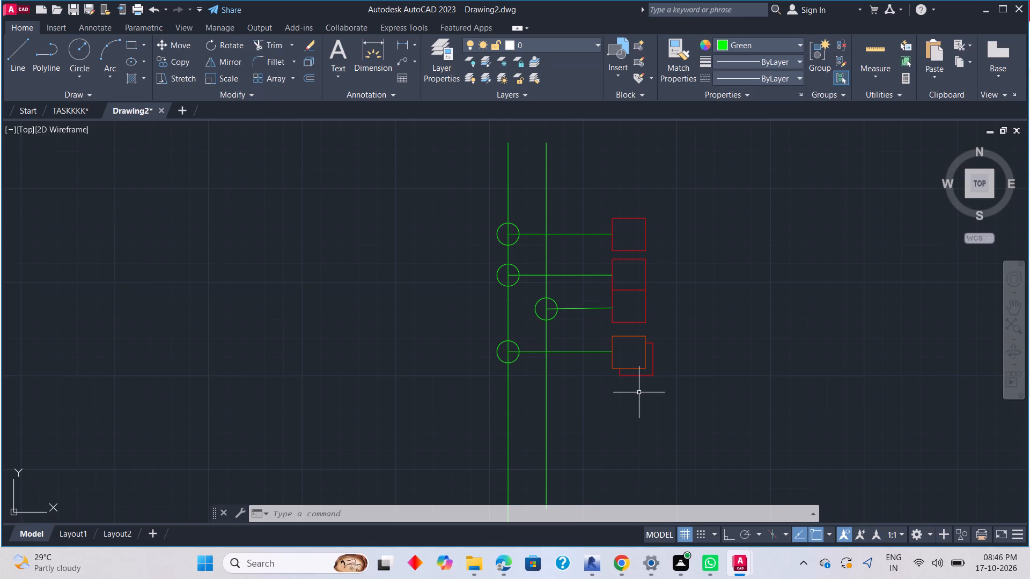
pyautogui.scroll(-3, 639, 385)
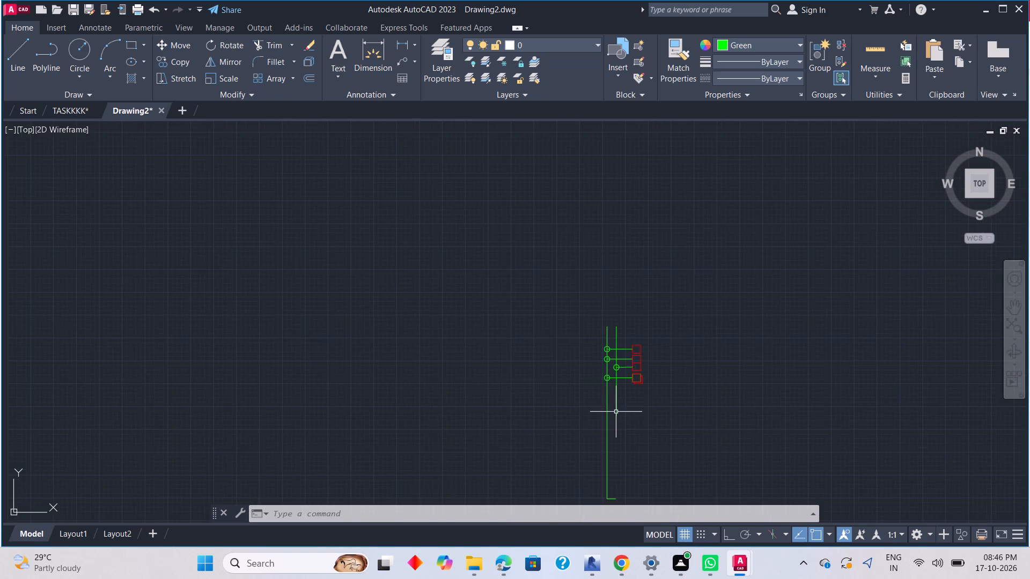
pyautogui.moveTo(616, 412); pyautogui.dragTo(642, 298, button='middle')
pyautogui.scroll(2, 651, 287)
pyautogui.moveTo(652, 280); pyautogui.dragTo(642, 413, button='middle')
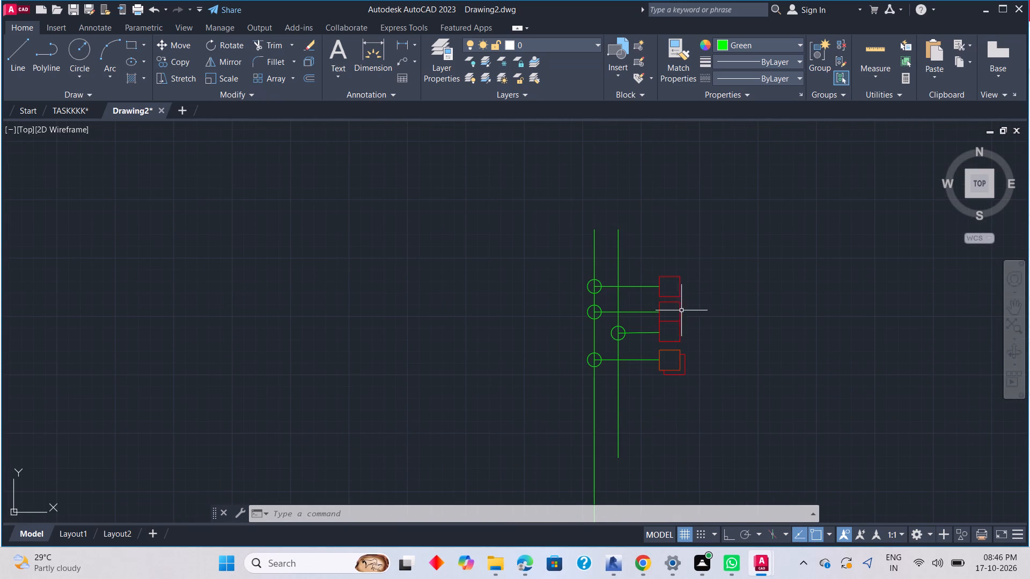
# Copy the two touching end rectangles from their upper corner to the free space below the lowest branch's overlapping rectangles.
pyautogui.click(689, 342)
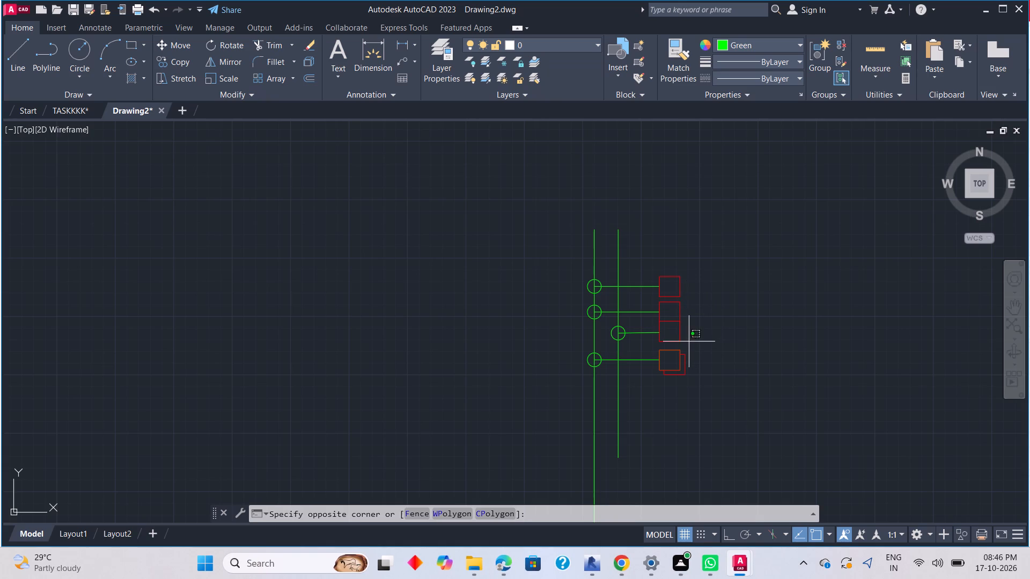
pyautogui.click(661, 307)
pyautogui.rightClick(822, 352)
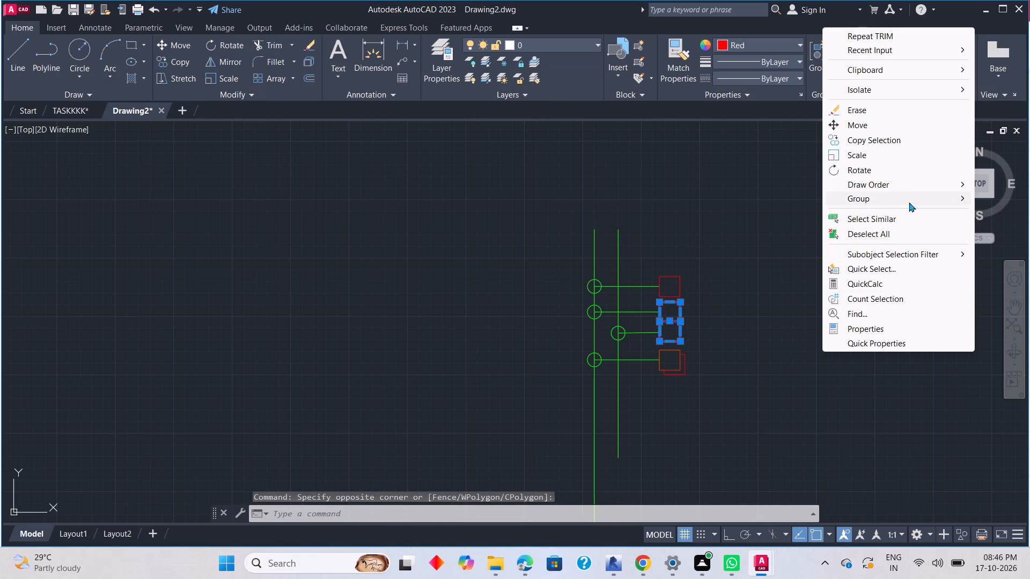
pyautogui.click(847, 140)
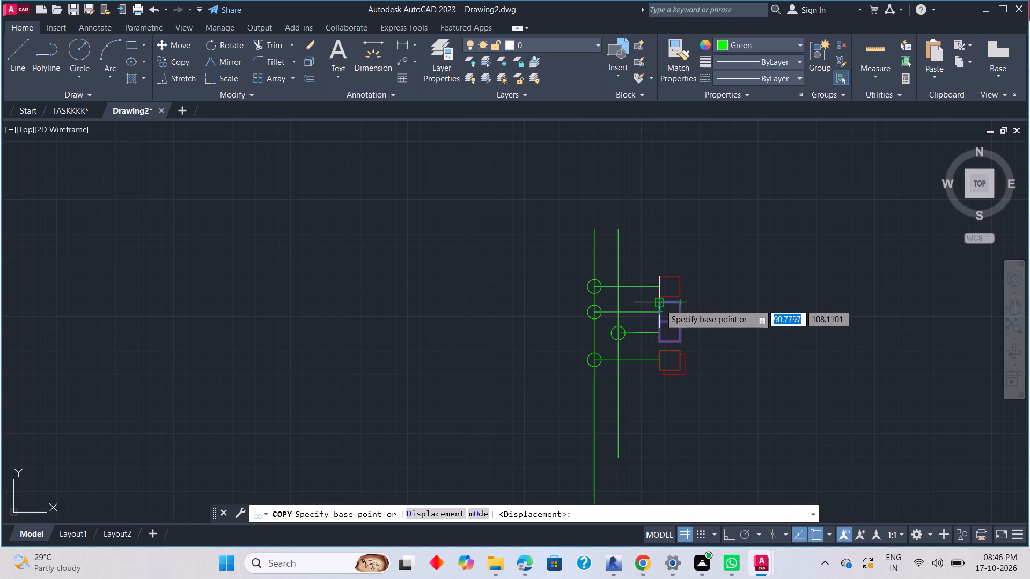
pyautogui.click(657, 301)
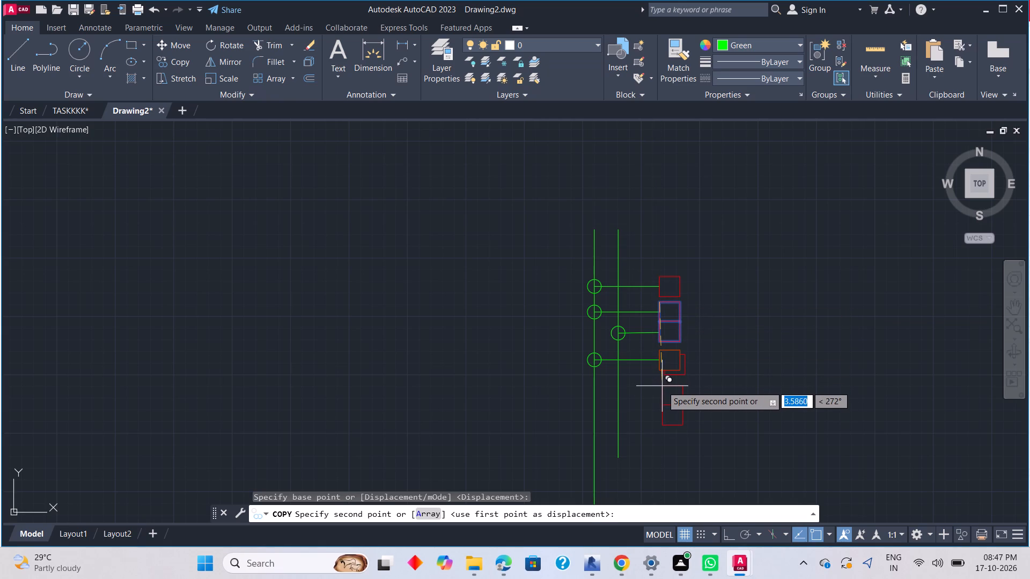
pyautogui.click(661, 391)
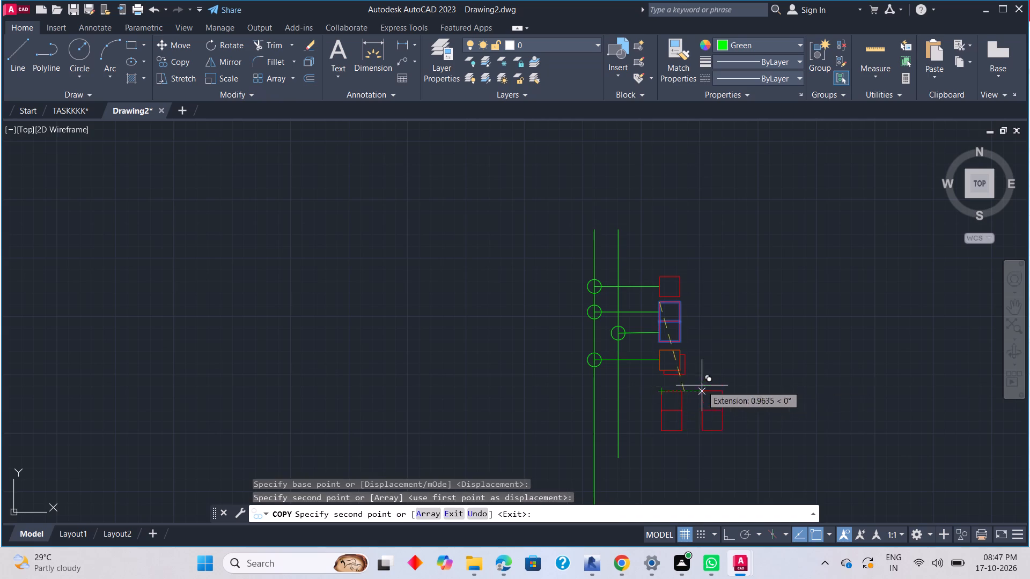
pyautogui.press('Escape')
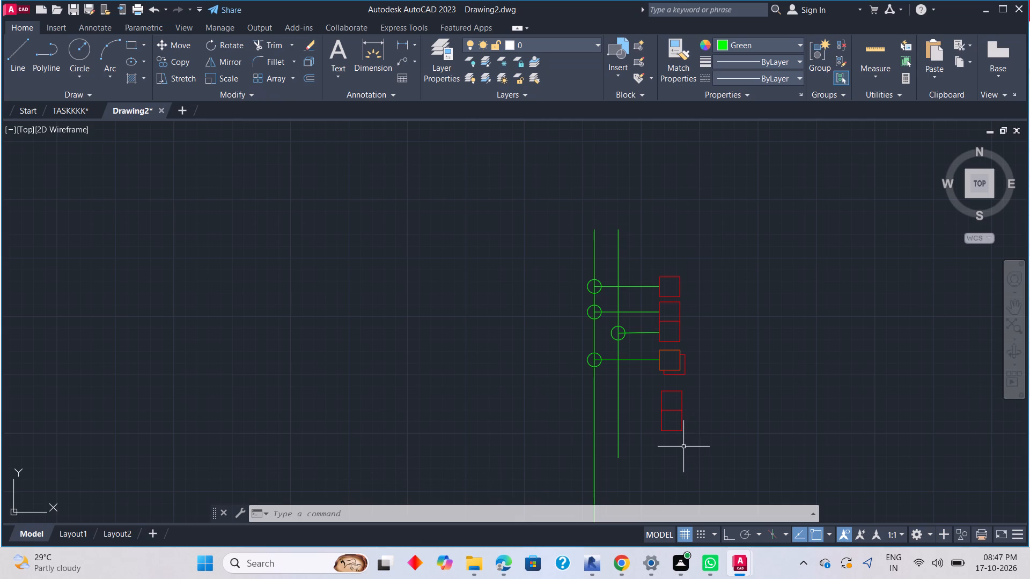
# With Ortho on, copy the top end rectangle straight down three times, at about 7.3, 9 and 10.3 units.
pyautogui.moveTo(677, 441); pyautogui.dragTo(676, 441, button='middle')
pyautogui.moveTo(676, 441); pyautogui.dragTo(677, 383, button='middle')
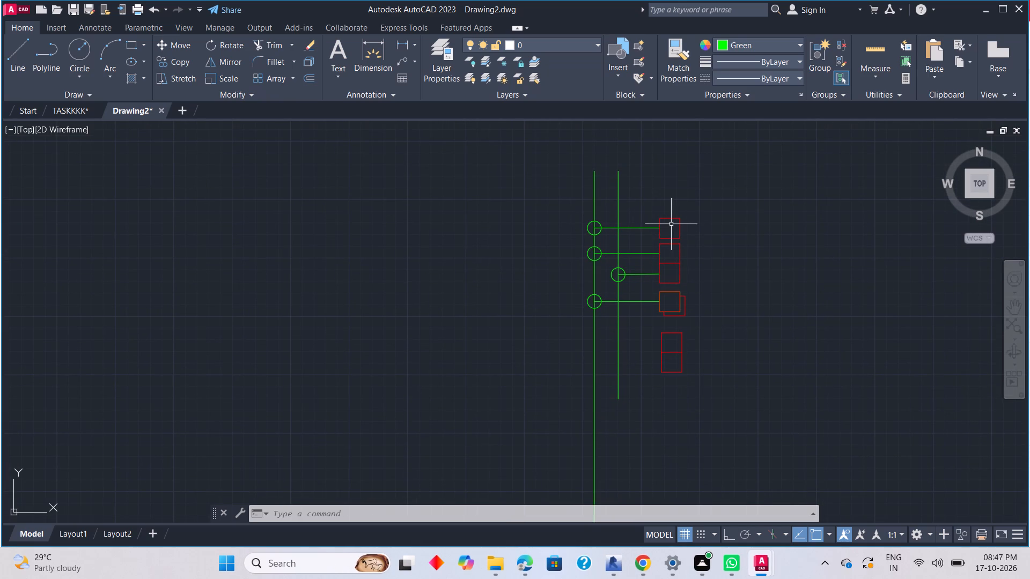
pyautogui.click(680, 226)
pyautogui.rightClick(725, 251)
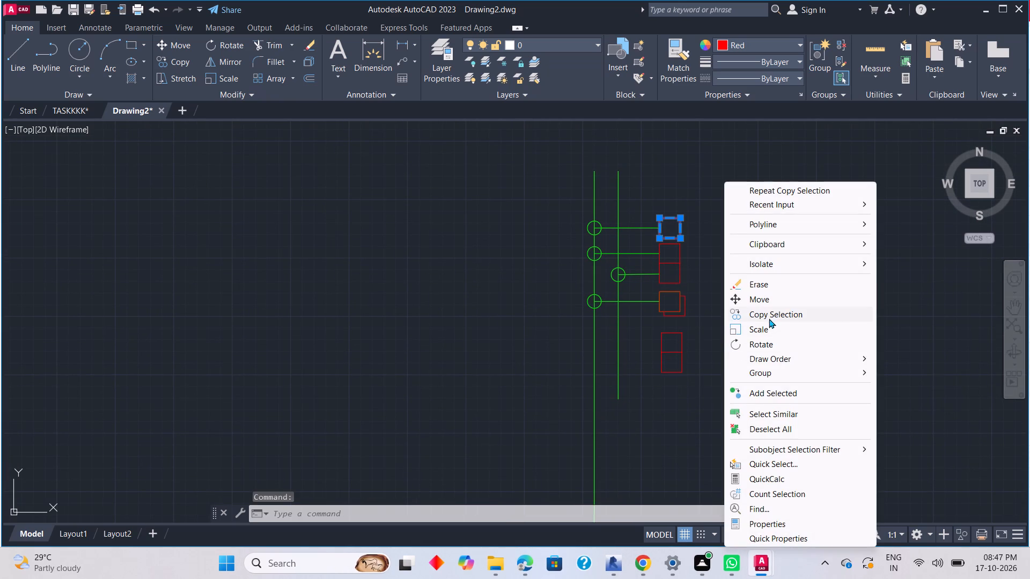
pyautogui.click(763, 312)
pyautogui.click(658, 228)
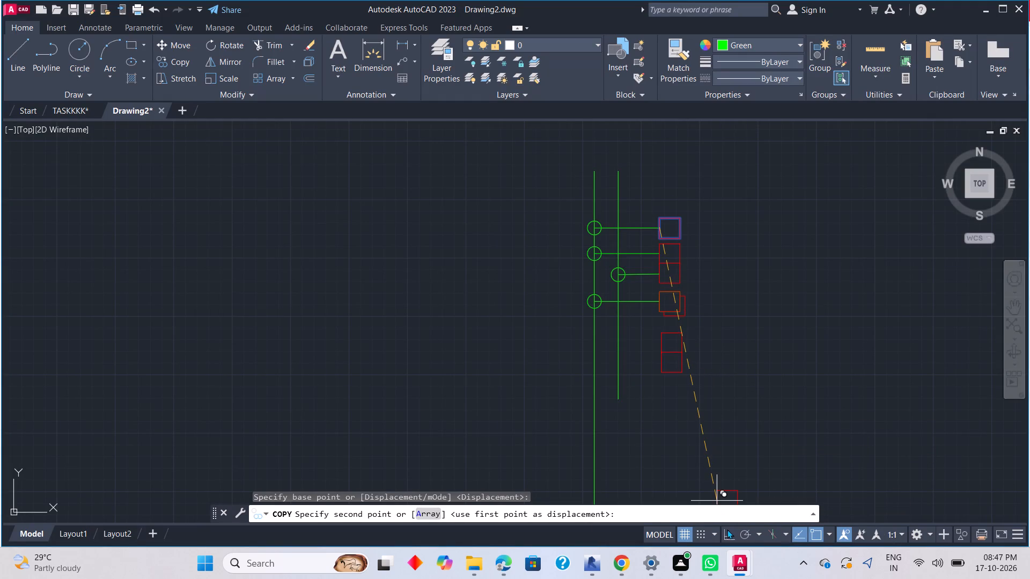
pyautogui.moveTo(726, 529); pyautogui.dragTo(722, 515)
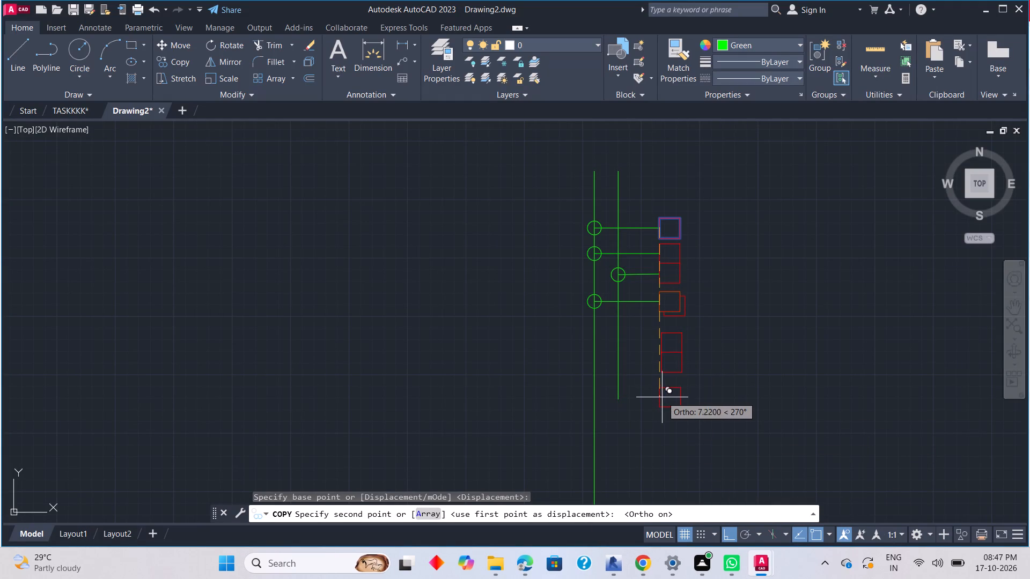
pyautogui.click(662, 399)
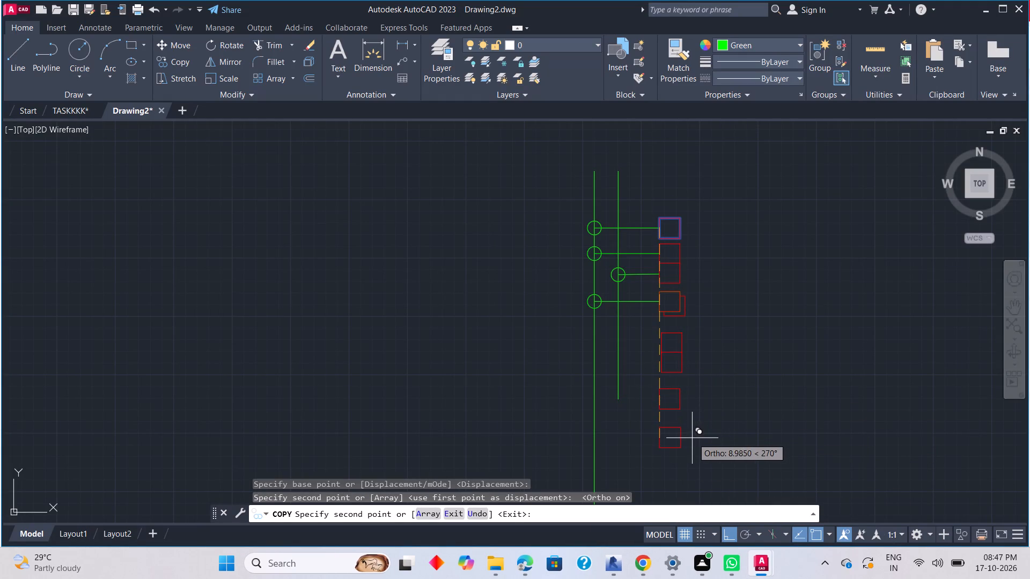
pyautogui.moveTo(692, 438); pyautogui.dragTo(703, 356, button='middle')
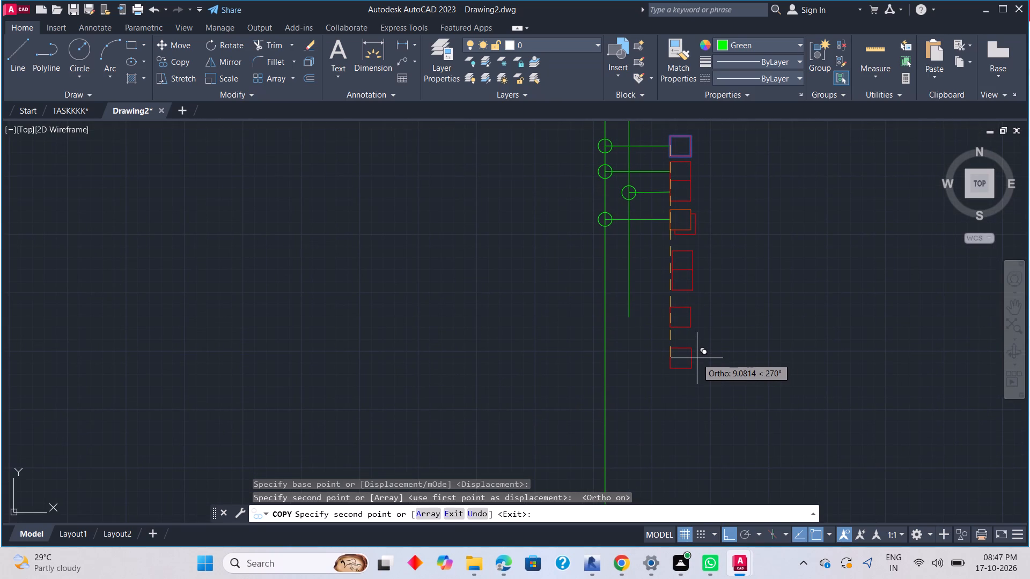
pyautogui.click(697, 355)
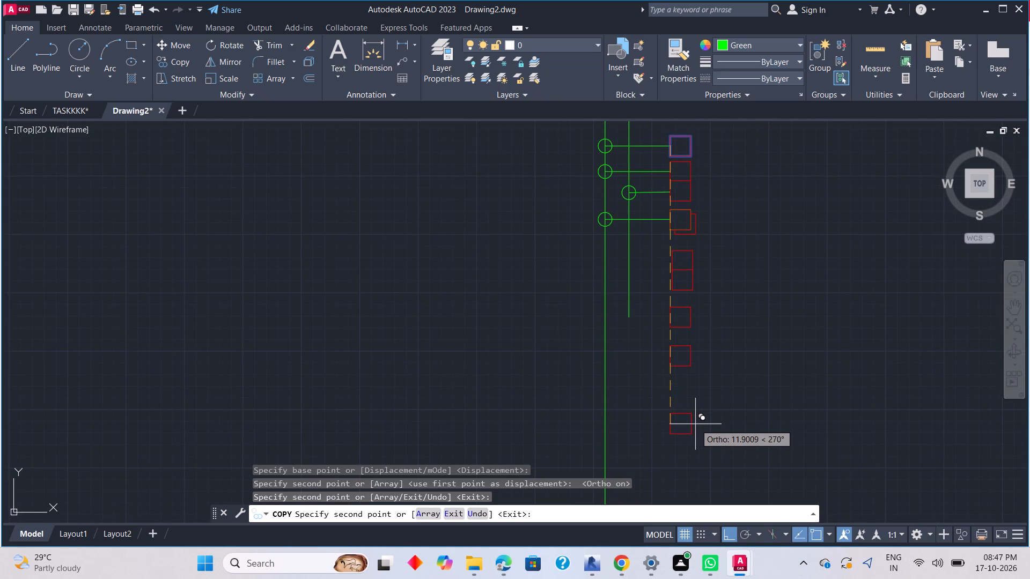
pyautogui.moveTo(695, 425); pyautogui.dragTo(687, 378, button='middle')
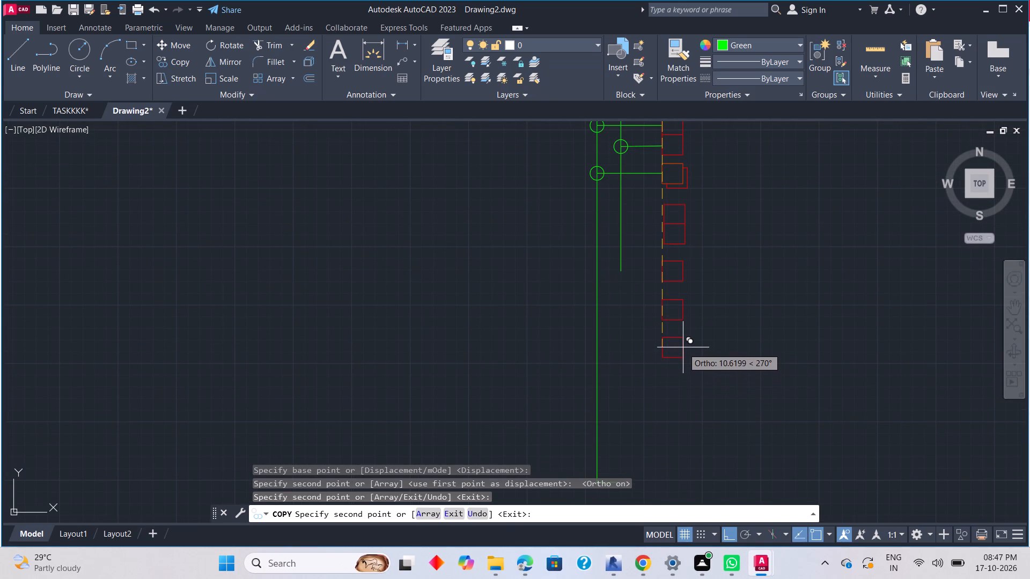
pyautogui.scroll(-2, 683, 347)
pyautogui.scroll(1, 683, 347)
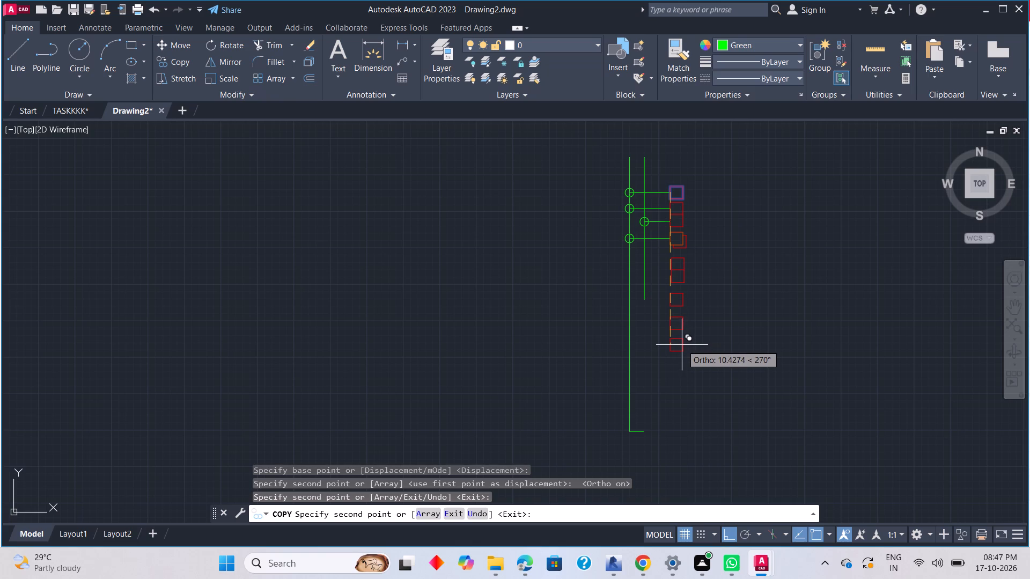
pyautogui.scroll(2, 682, 345)
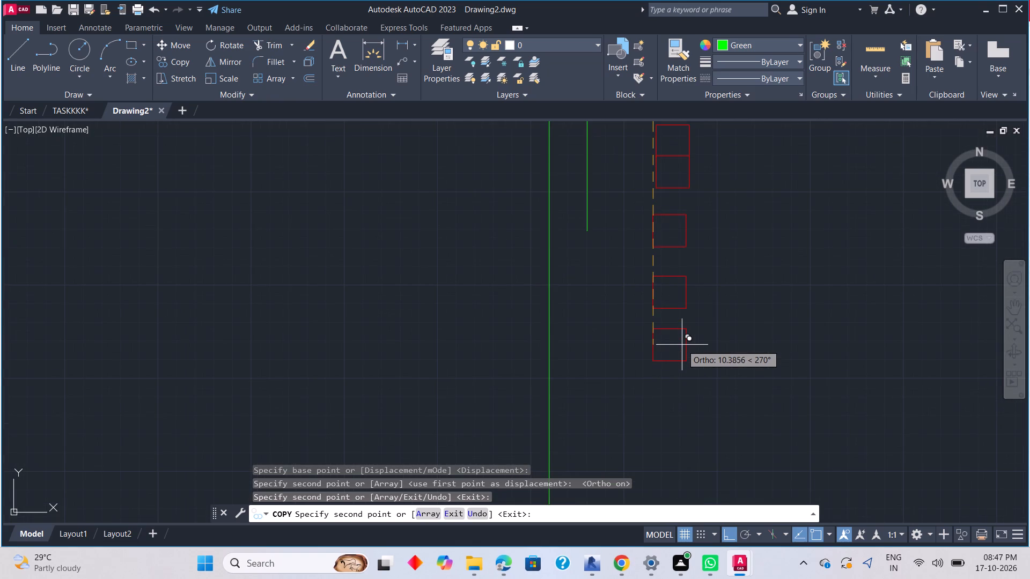
pyautogui.click(682, 342)
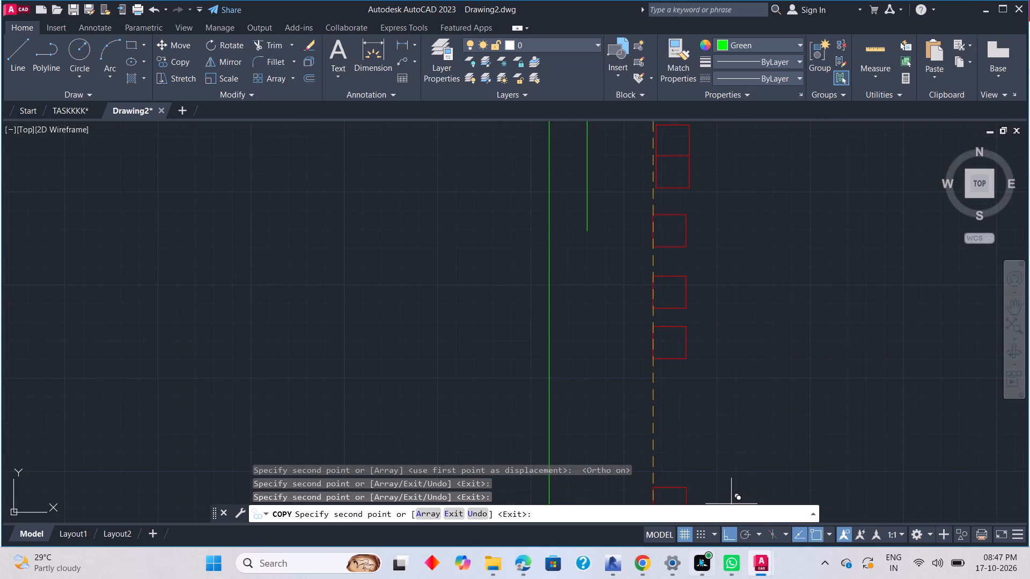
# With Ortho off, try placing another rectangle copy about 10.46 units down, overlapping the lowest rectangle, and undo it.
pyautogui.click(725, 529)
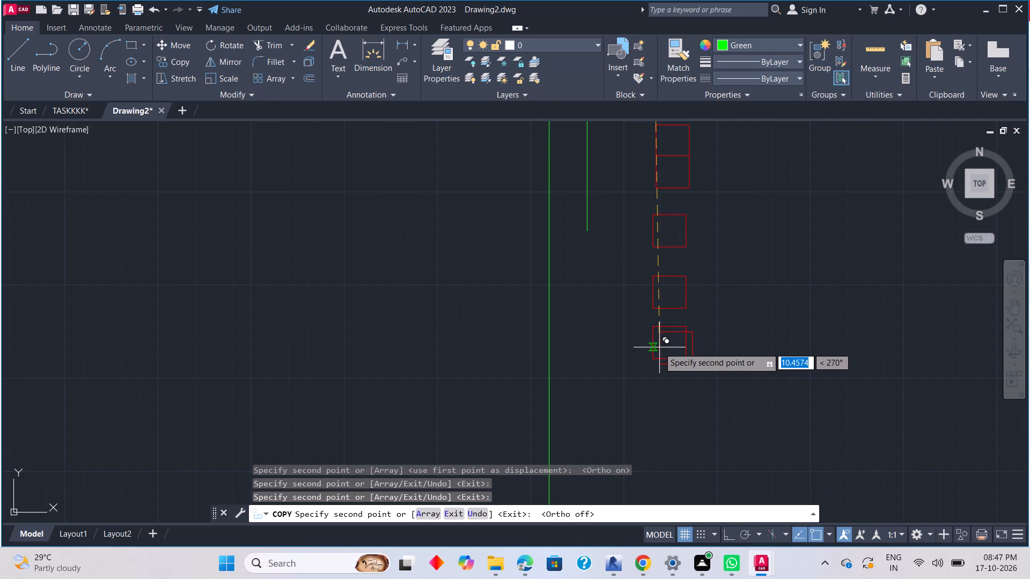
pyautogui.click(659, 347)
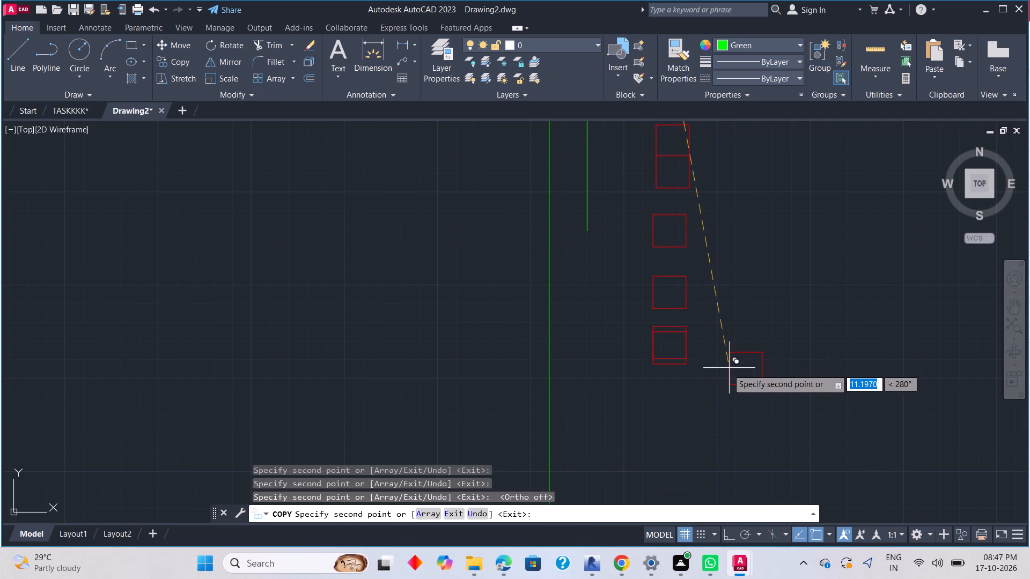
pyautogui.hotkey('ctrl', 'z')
# With Ortho off, place another rectangle copy about 10.43 units down, offset slightly down and right from the lowest rectangle.
pyautogui.scroll(2, 672, 352)
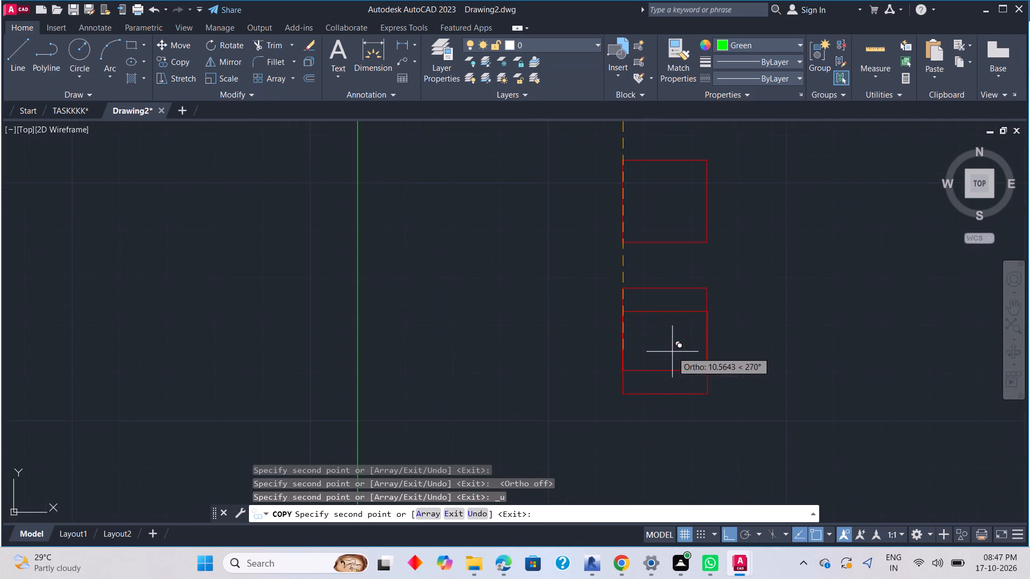
pyautogui.moveTo(730, 531); pyautogui.dragTo(727, 519)
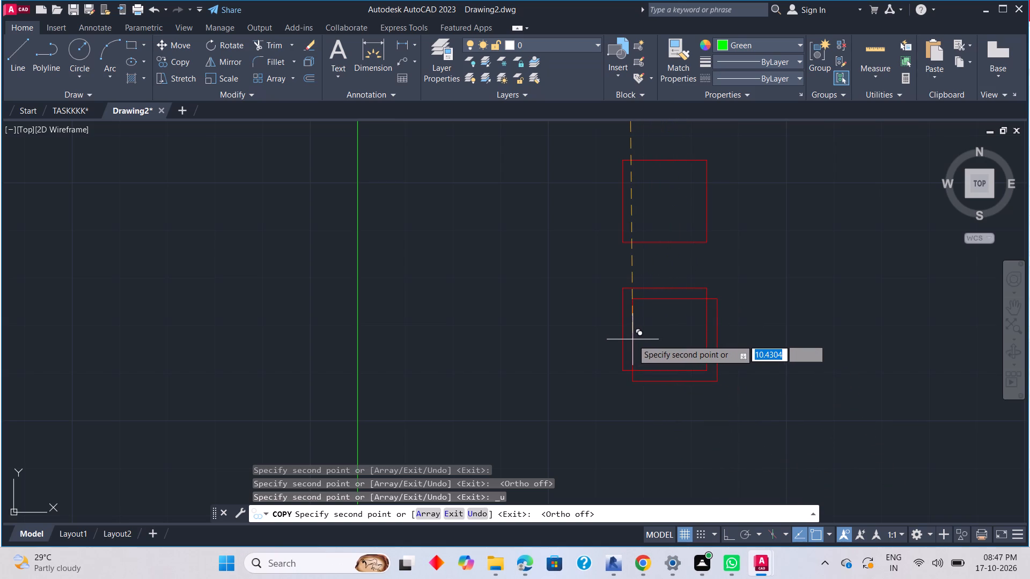
pyautogui.click(632, 339)
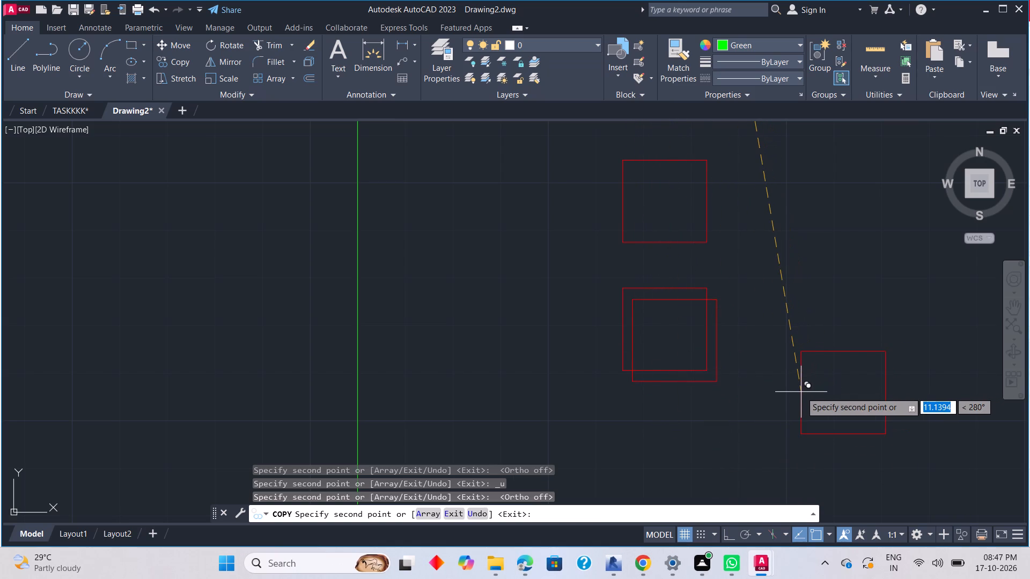
pyautogui.press('Escape')
# Trim the offset copy's top and left edges where they lie inside the lowest rectangle.
pyautogui.write('TR')
pyautogui.press('space')
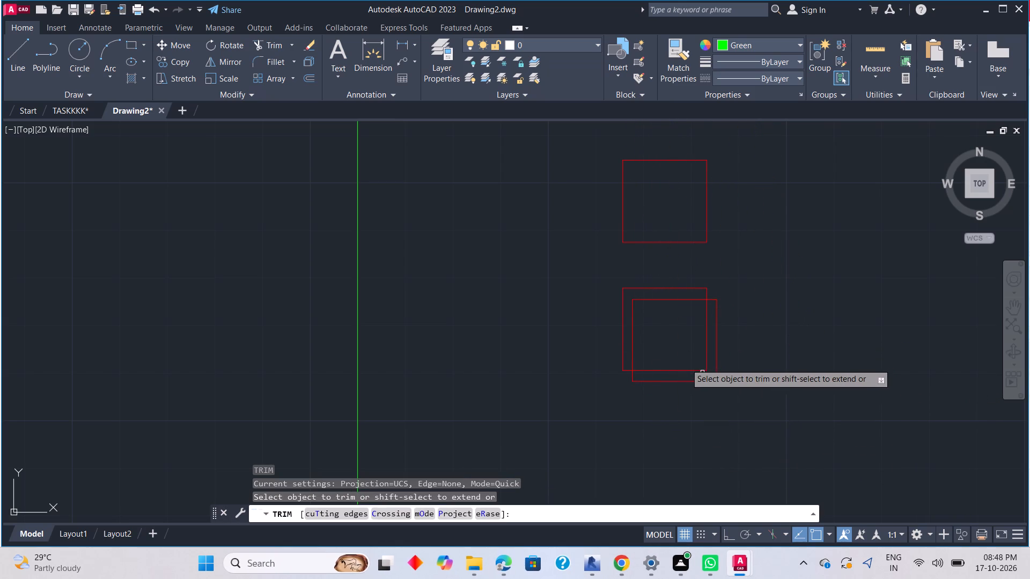
pyautogui.click(660, 298)
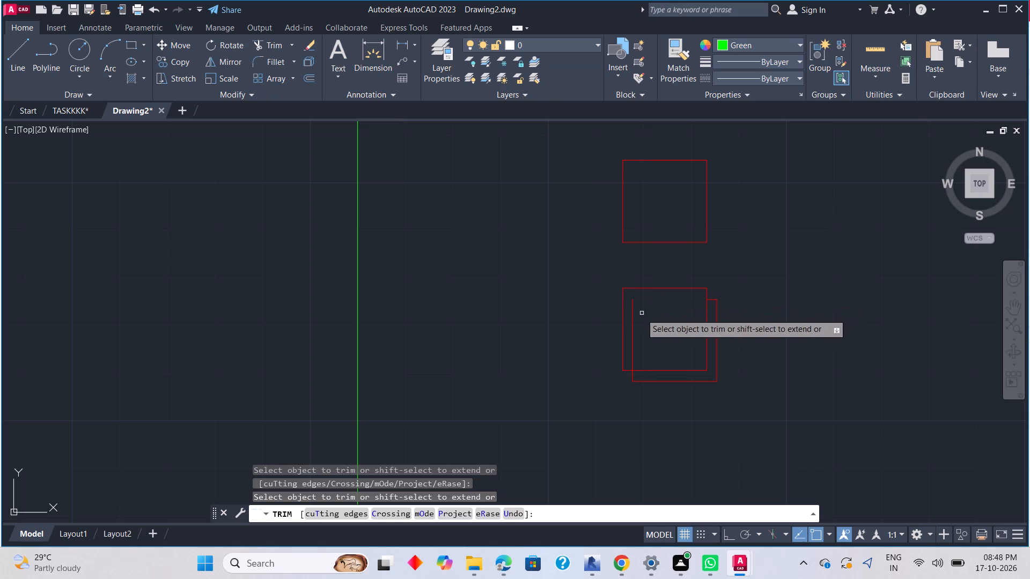
pyautogui.click(632, 321)
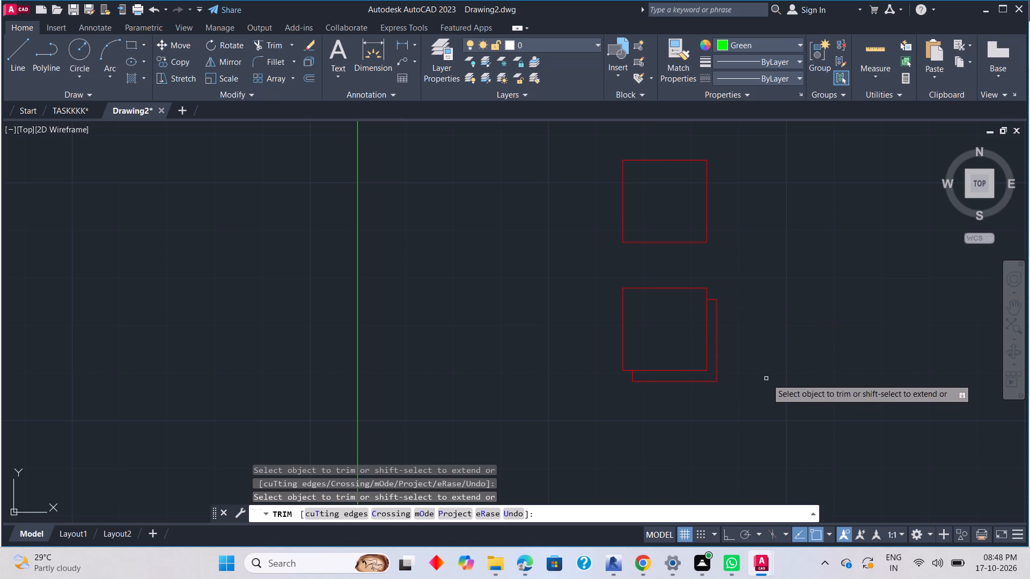
pyautogui.press('Escape')
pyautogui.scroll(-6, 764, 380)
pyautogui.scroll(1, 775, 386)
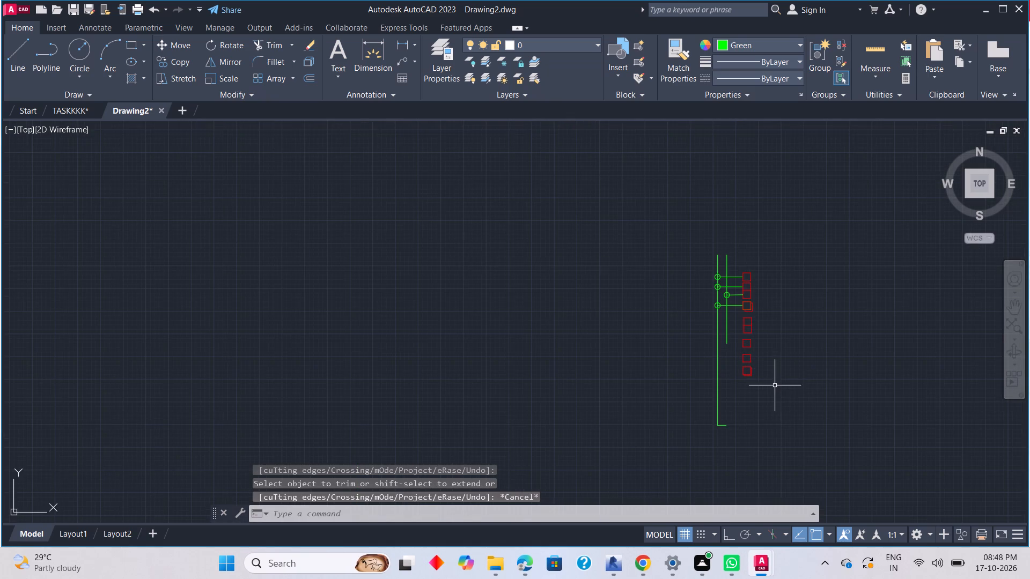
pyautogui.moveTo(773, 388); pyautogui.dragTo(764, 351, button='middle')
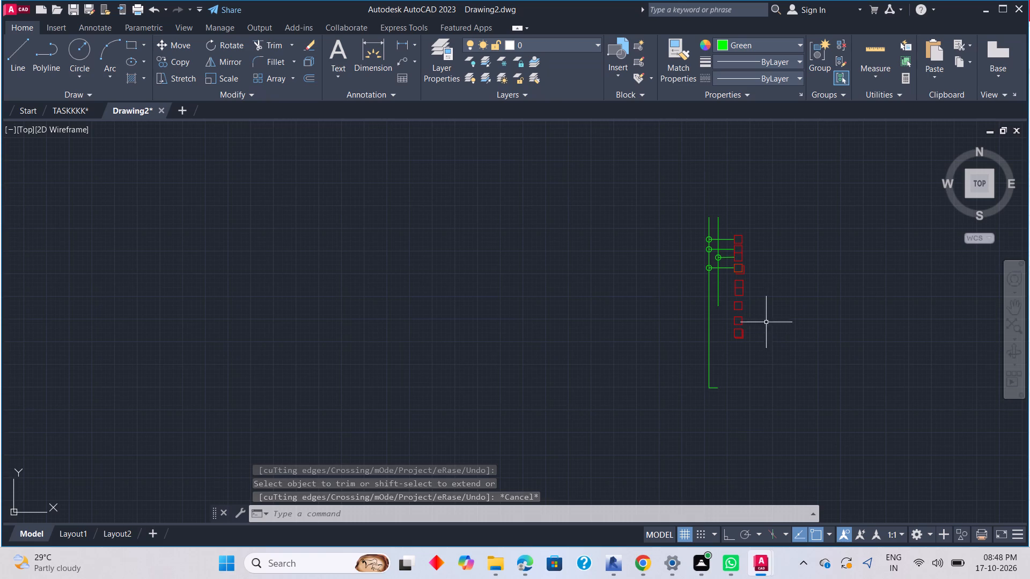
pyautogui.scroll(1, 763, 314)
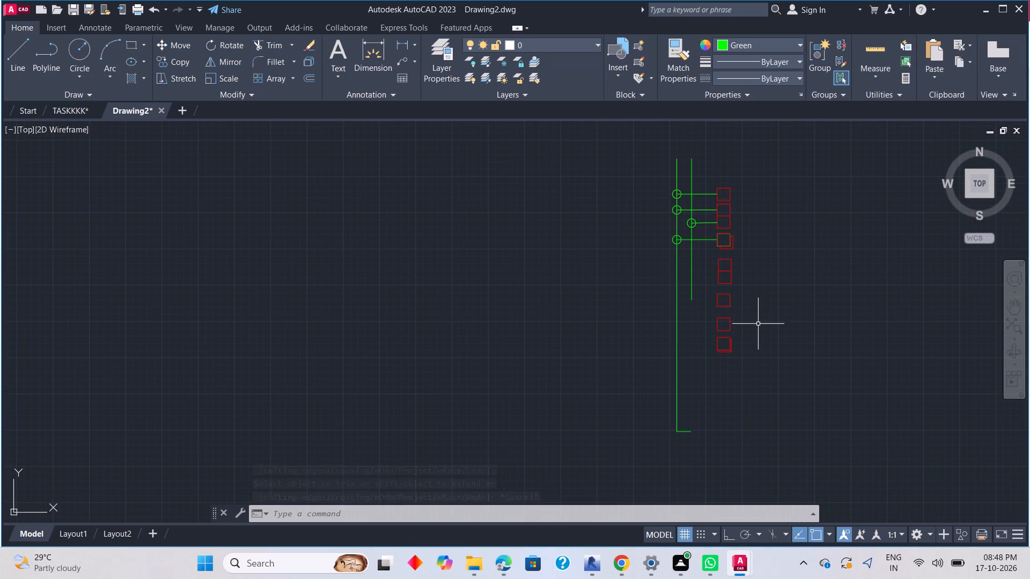
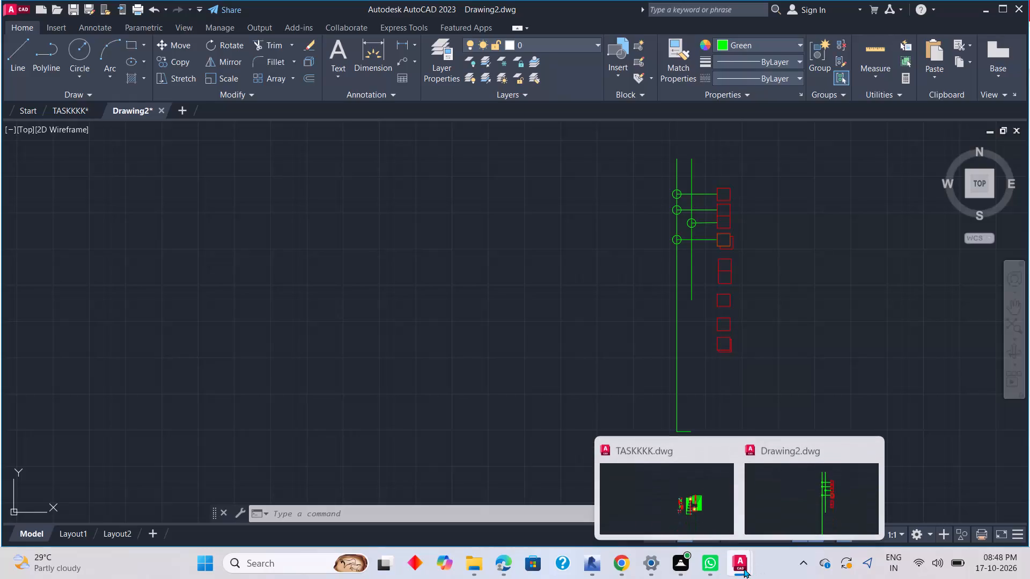
# Close the TASKKKK drawing, saving its changes, and return to Drawing2.
pyautogui.click(727, 450)
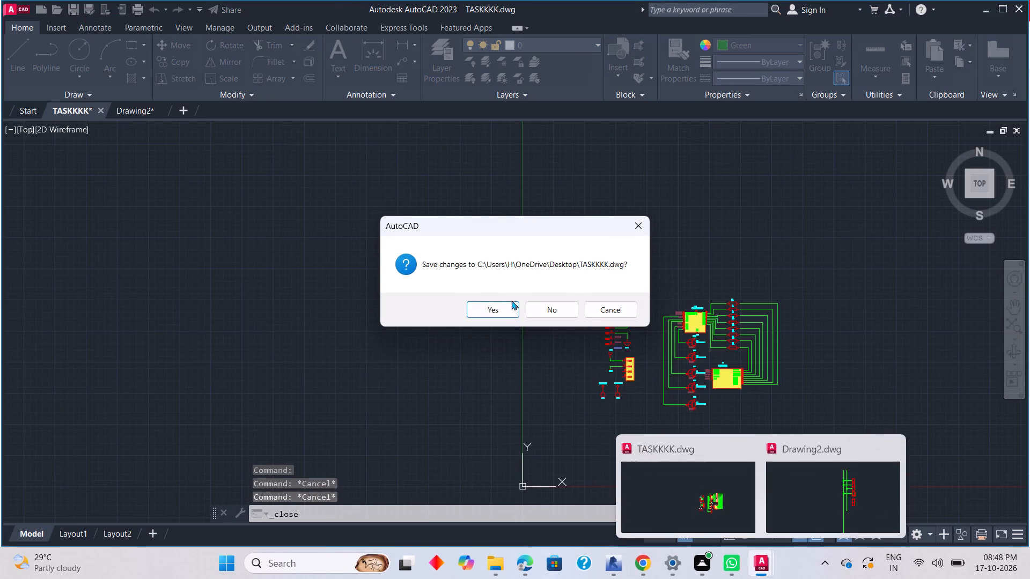
pyautogui.click(507, 309)
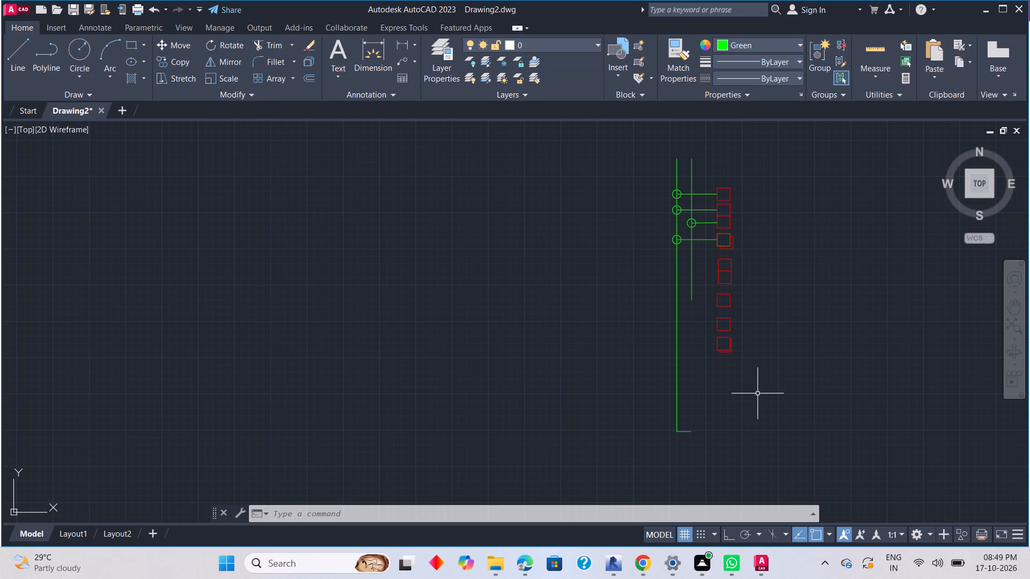
# Copy the lowest rectangle with its offset edges straight down twice, about 1.7 units down and about 3.1 units below that copy.
pyautogui.scroll(3, 757, 394)
pyautogui.scroll(-2, 679, 249)
pyautogui.click(679, 251)
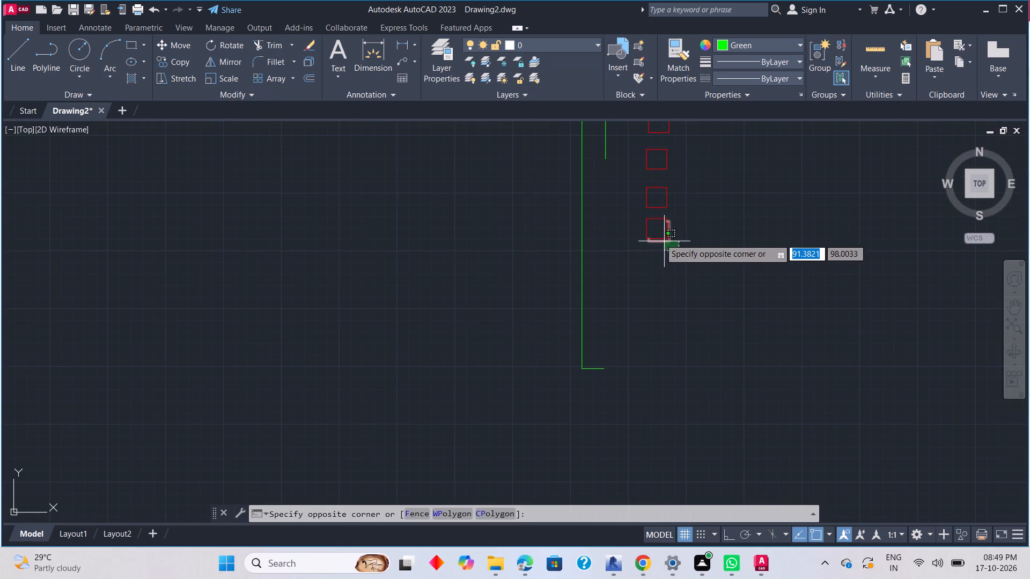
pyautogui.click(644, 227)
pyautogui.rightClick(665, 259)
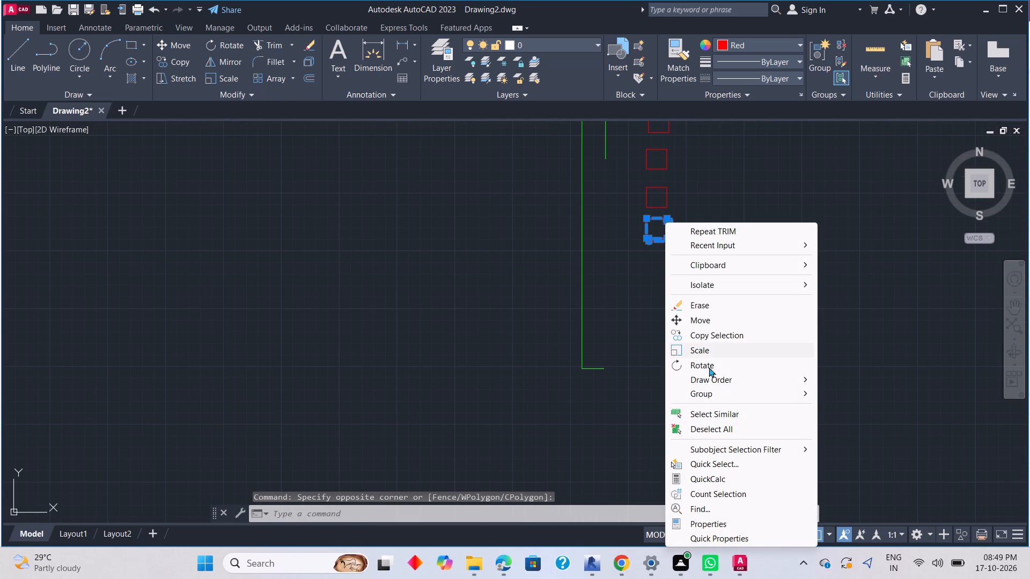
pyautogui.click(706, 335)
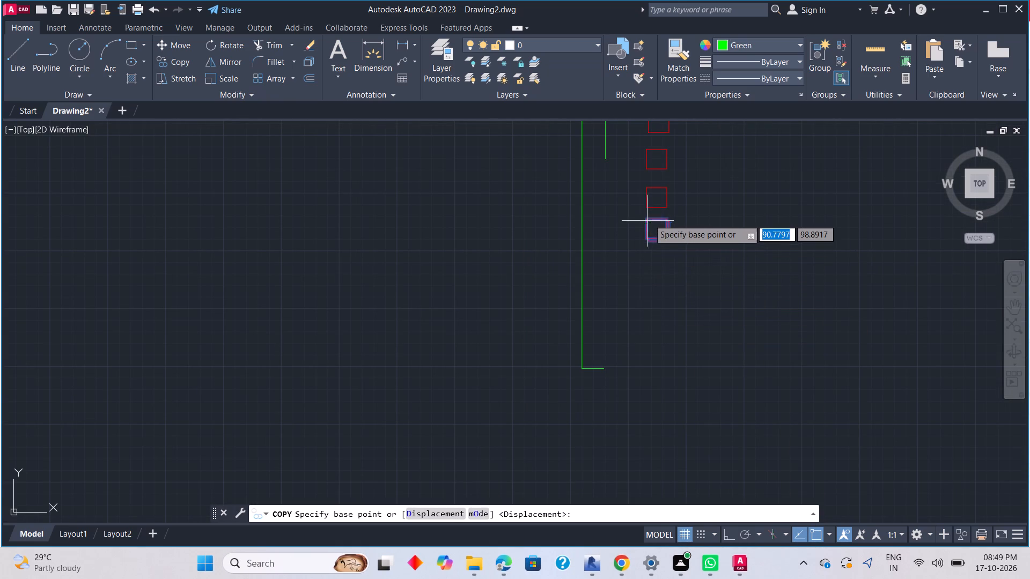
pyautogui.click(649, 219)
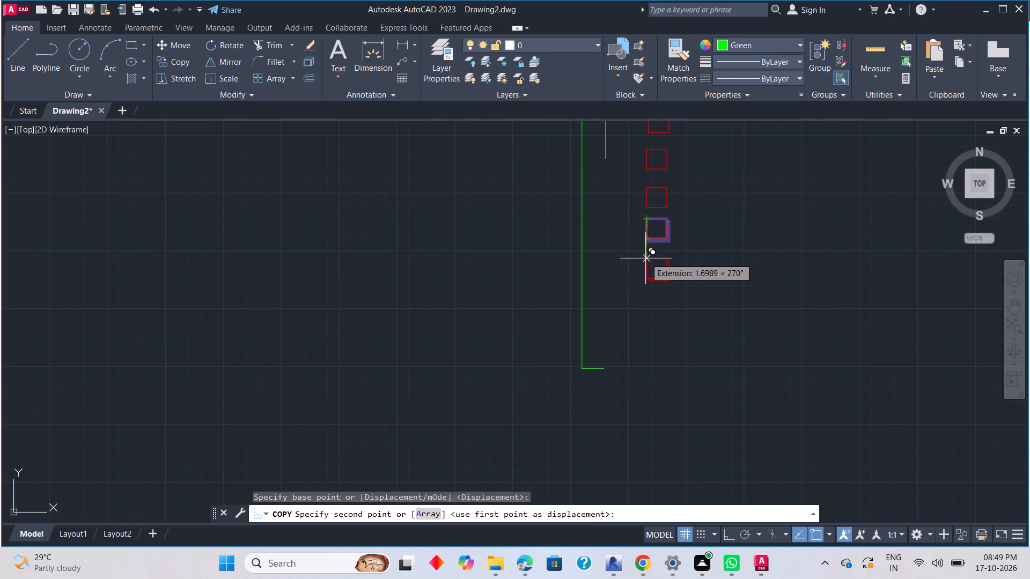
pyautogui.click(646, 259)
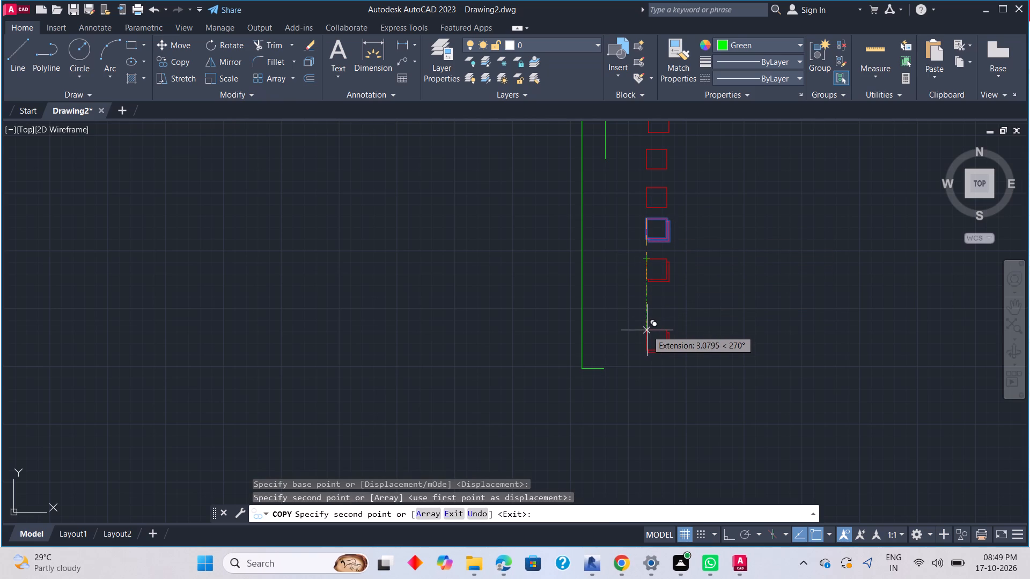
pyautogui.click(646, 330)
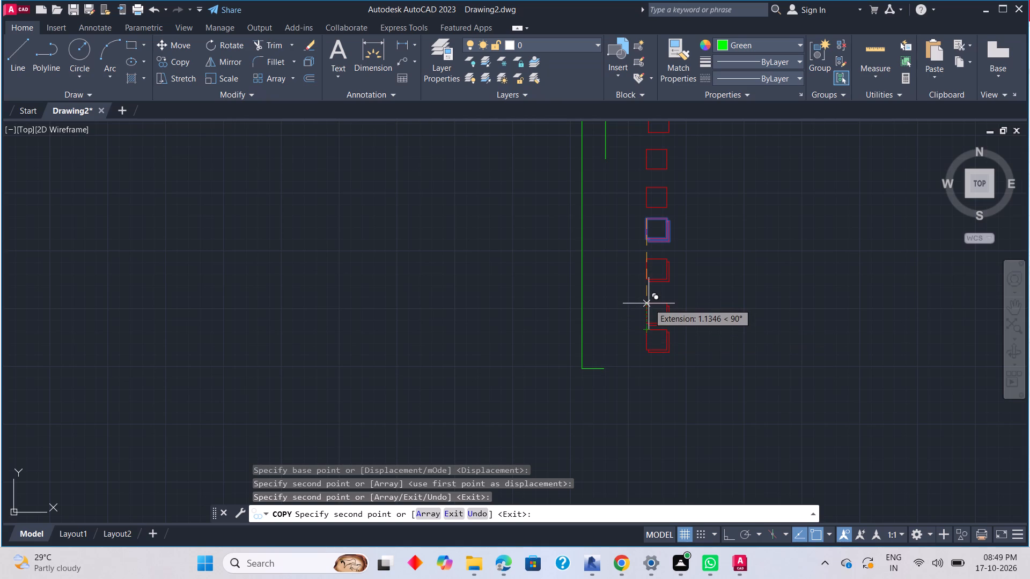
pyautogui.press('Escape')
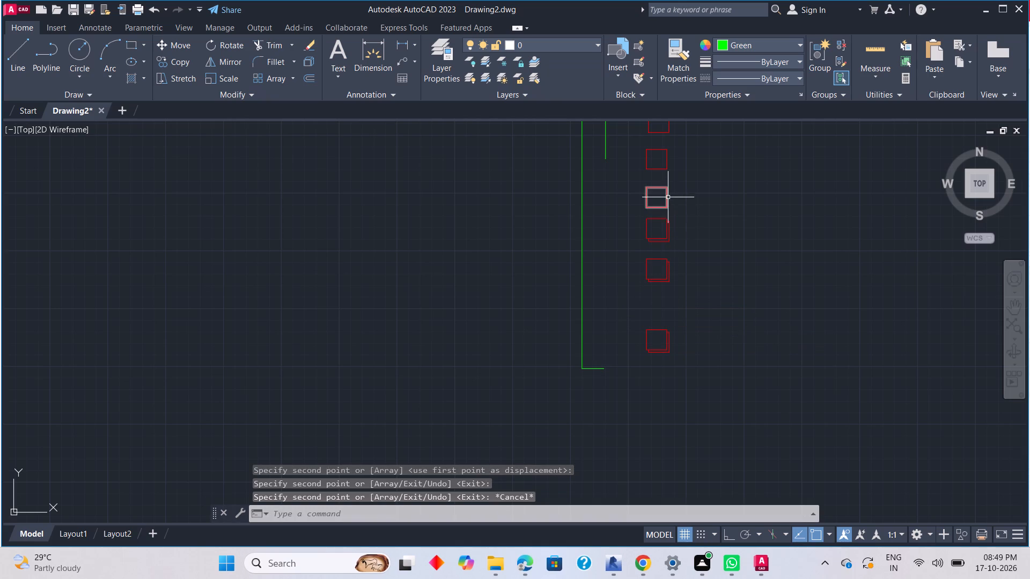
# With Ortho on, copy the single rectangle above the offset ones straight down about 4.8 units, between the two new offset copies.
pyautogui.click(668, 197)
pyautogui.rightClick(666, 220)
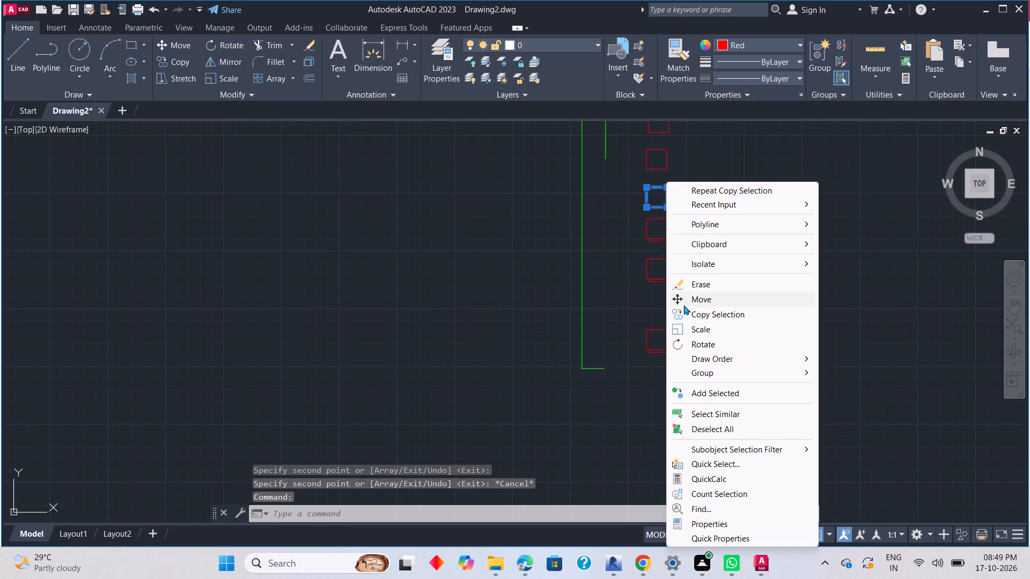
pyautogui.click(685, 310)
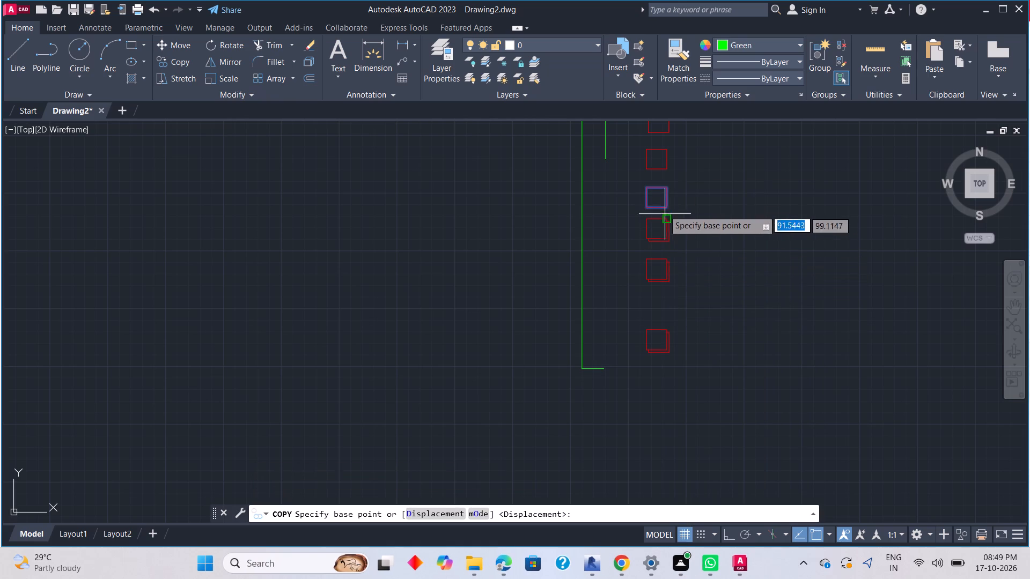
pyautogui.click(658, 188)
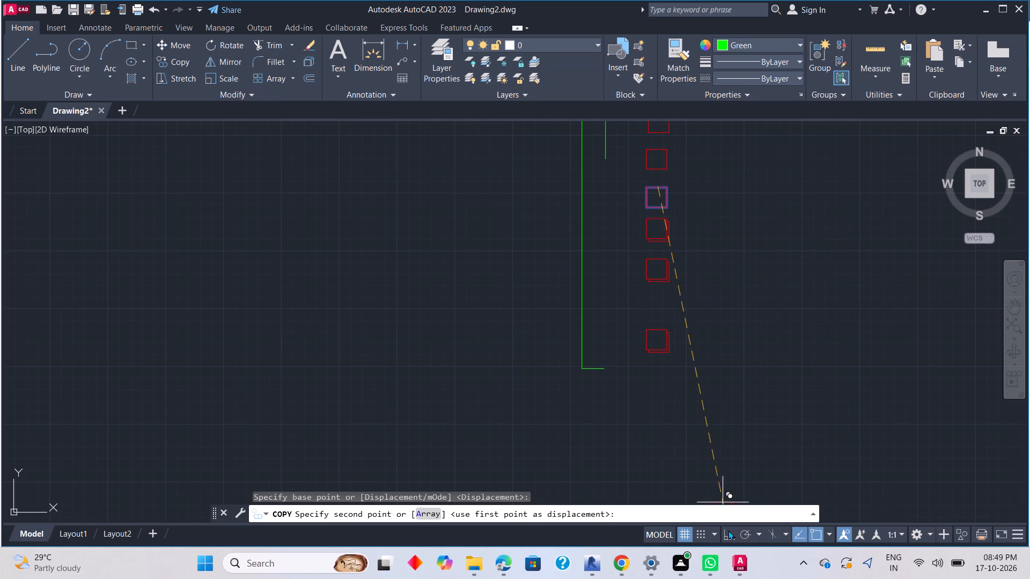
pyautogui.moveTo(728, 540); pyautogui.dragTo(719, 523)
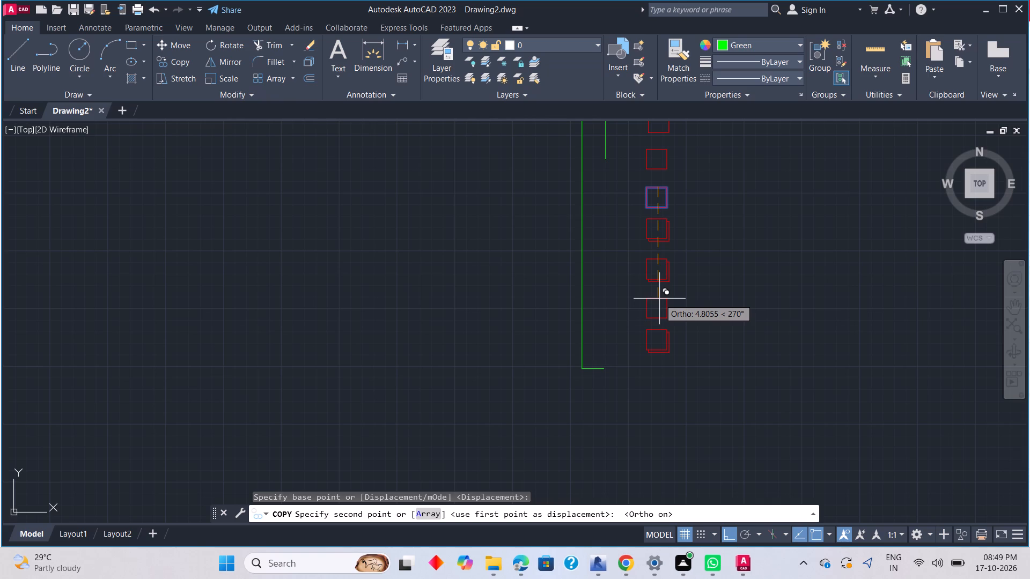
pyautogui.click(659, 299)
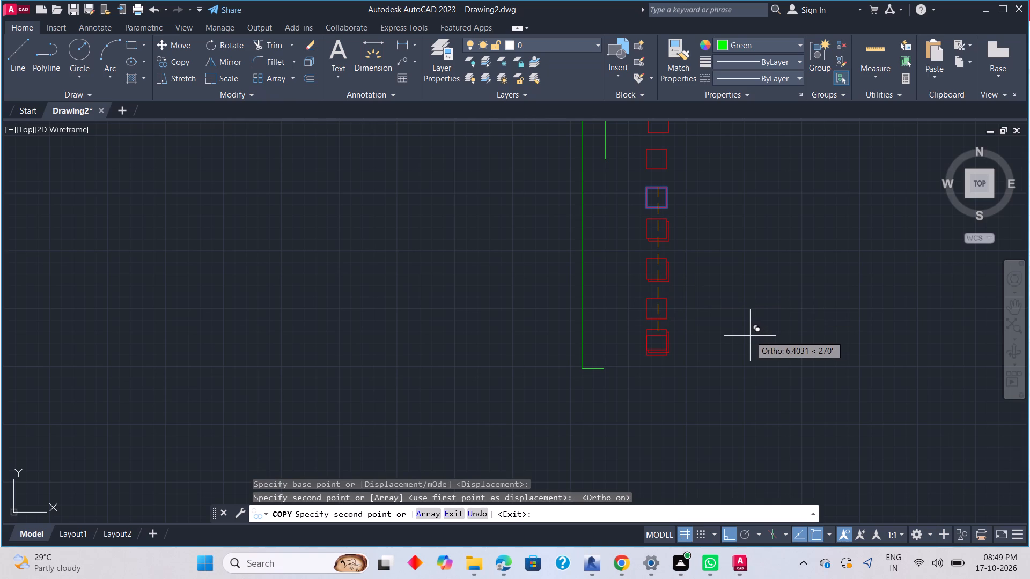
pyautogui.press('Escape')
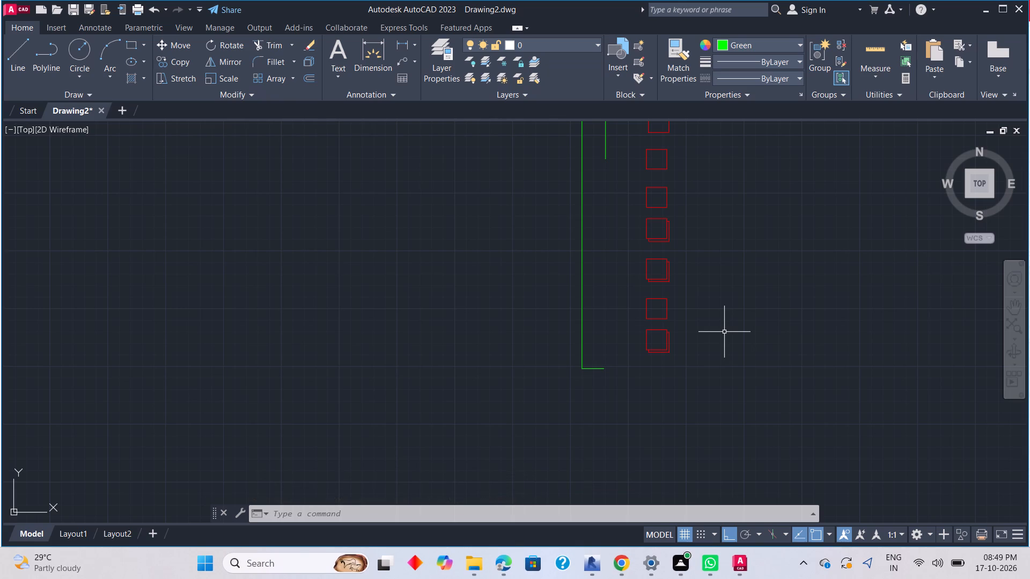
# Delete the short horizontal line at the bottom end of the outer green vertical line.
pyautogui.scroll(-3, 683, 287)
pyautogui.scroll(1, 716, 269)
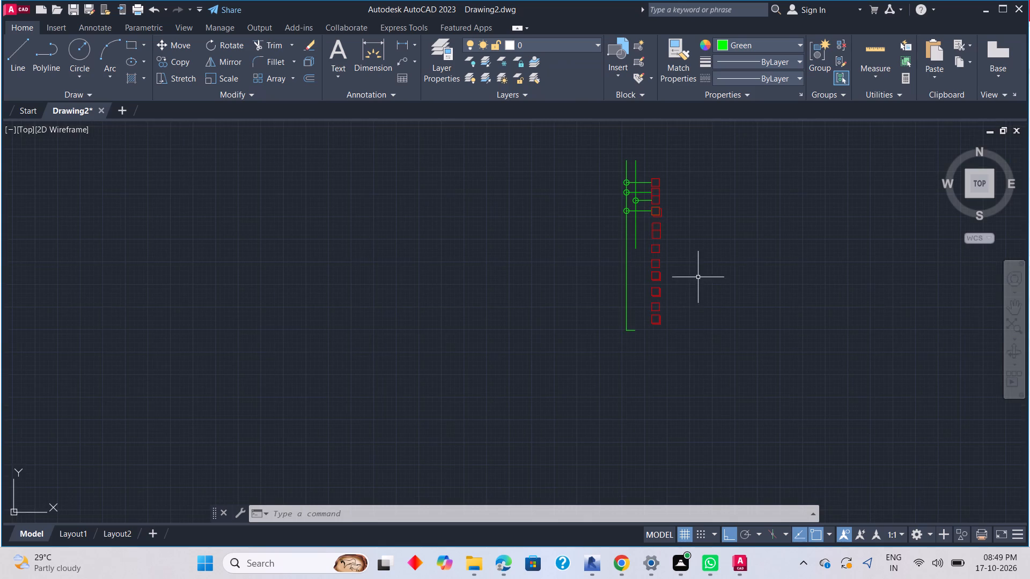
pyautogui.moveTo(686, 279); pyautogui.dragTo(679, 317, button='middle')
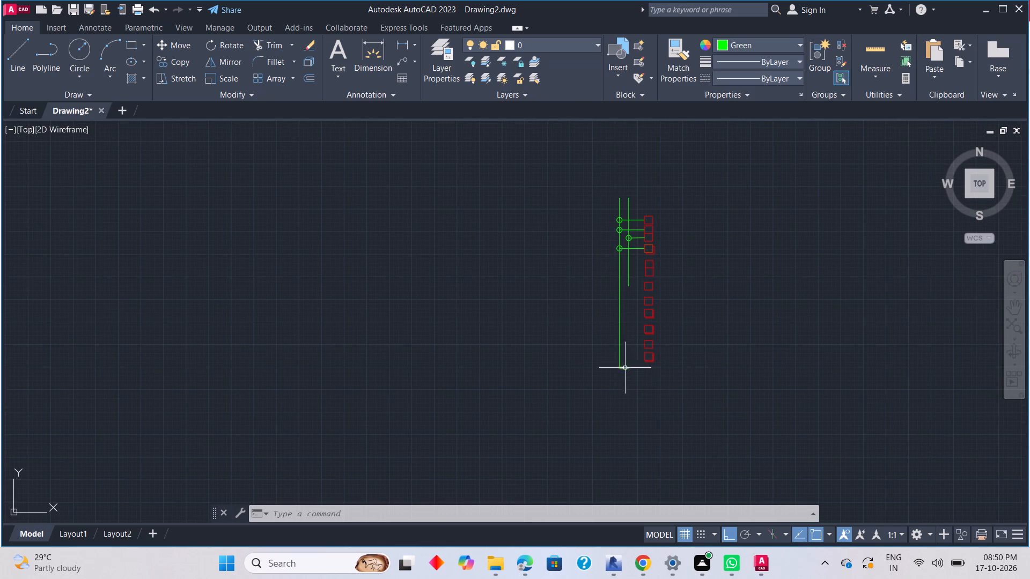
pyautogui.click(628, 372)
pyautogui.click(621, 366)
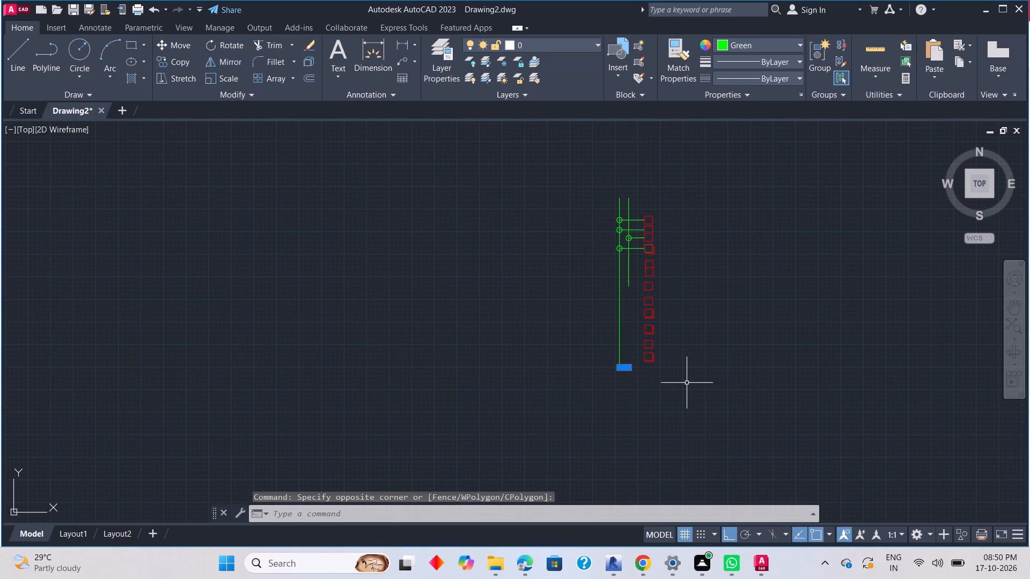
pyautogui.press('Delete')
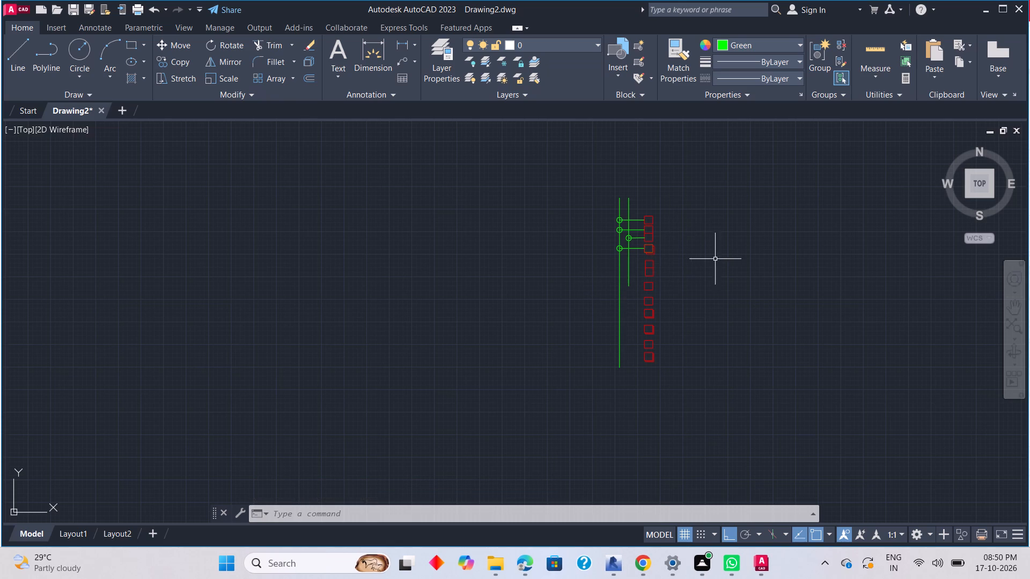
# Draw a green line from the inner vertical's lower end down to the second-lowest rectangle's level, then right just past that rectangle's left edge.
pyautogui.write('L')
pyautogui.press('space')
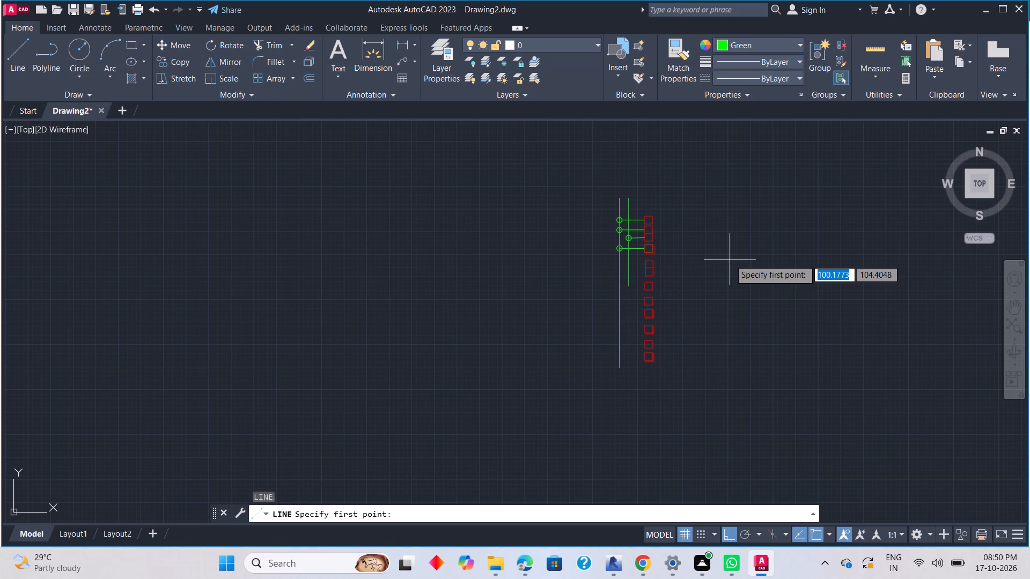
pyautogui.click(631, 288)
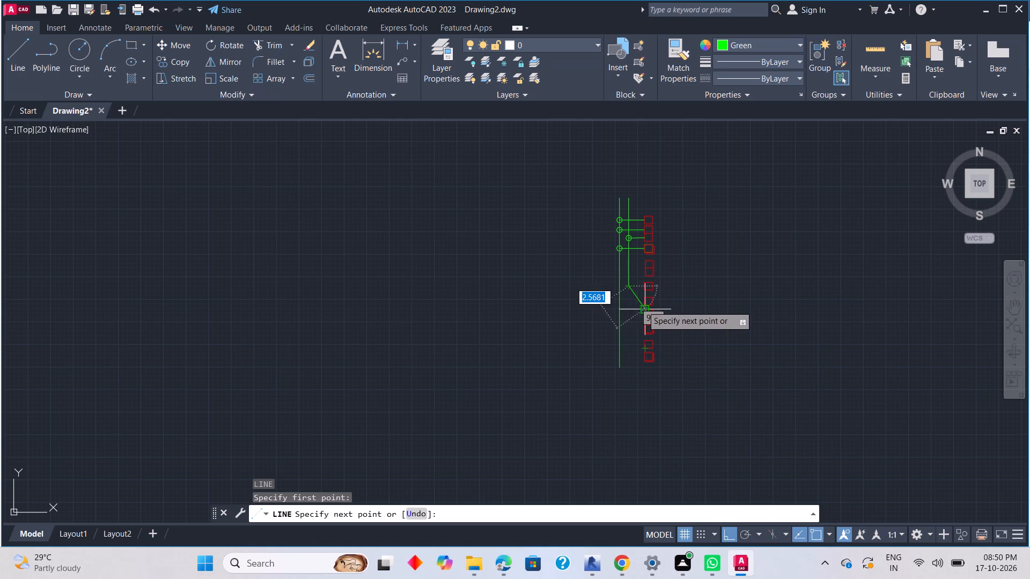
pyautogui.scroll(3, 602, 277)
pyautogui.scroll(3, 691, 327)
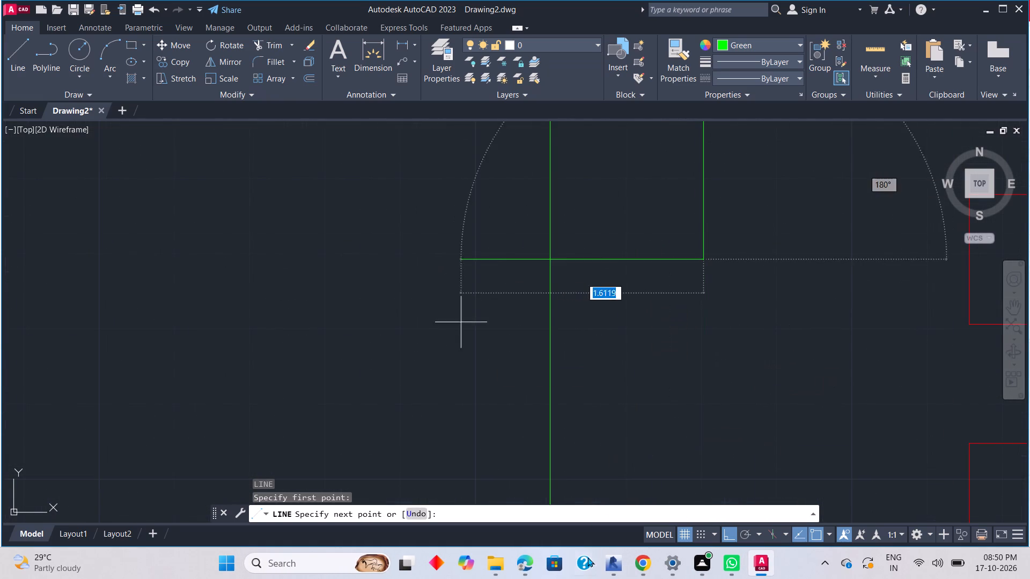
pyautogui.scroll(-4, 823, 426)
pyautogui.moveTo(816, 439); pyautogui.dragTo(806, 280, button='middle')
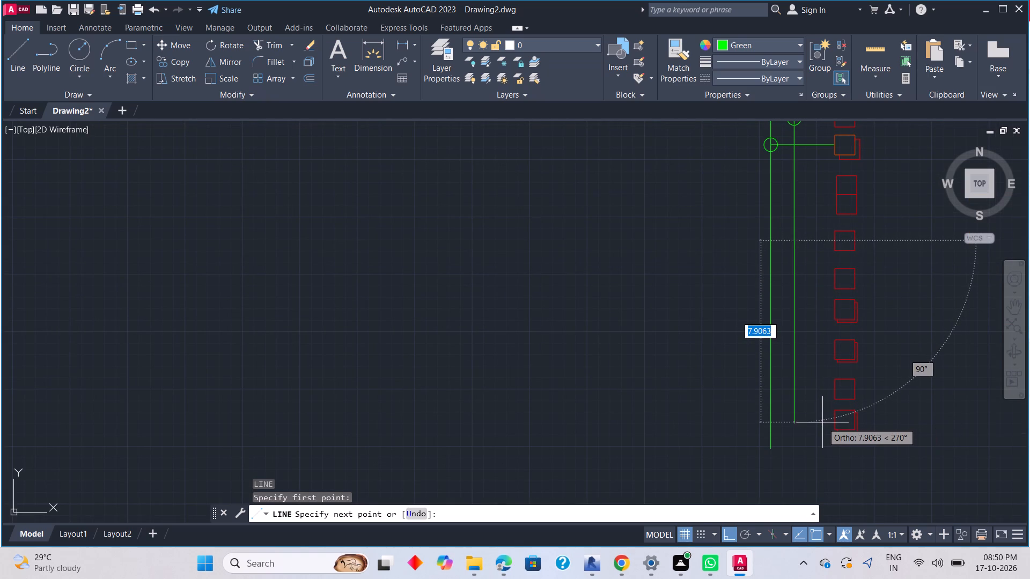
pyautogui.click(827, 391)
pyautogui.click(837, 392)
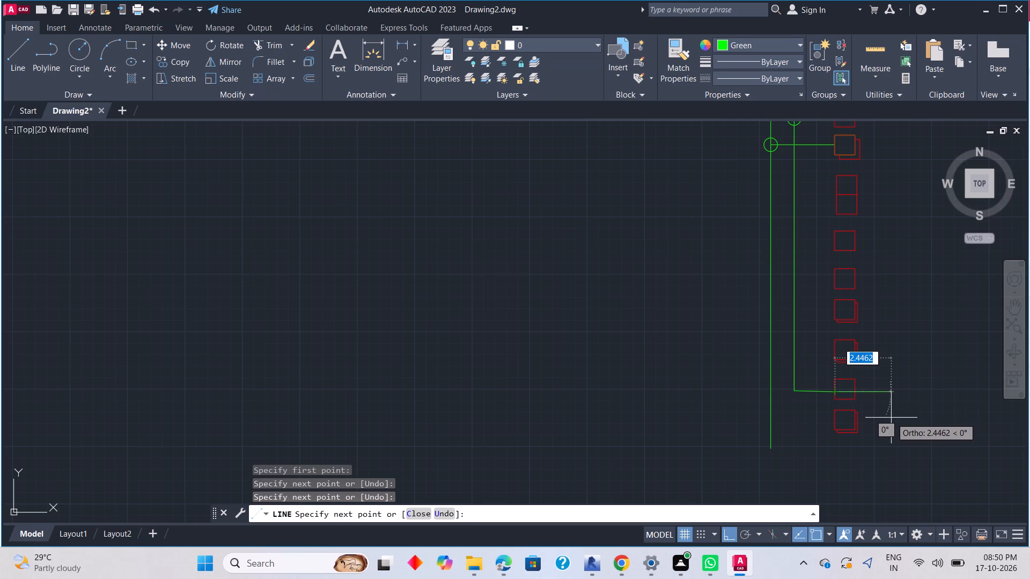
pyautogui.hotkey('ctrl', 'z')
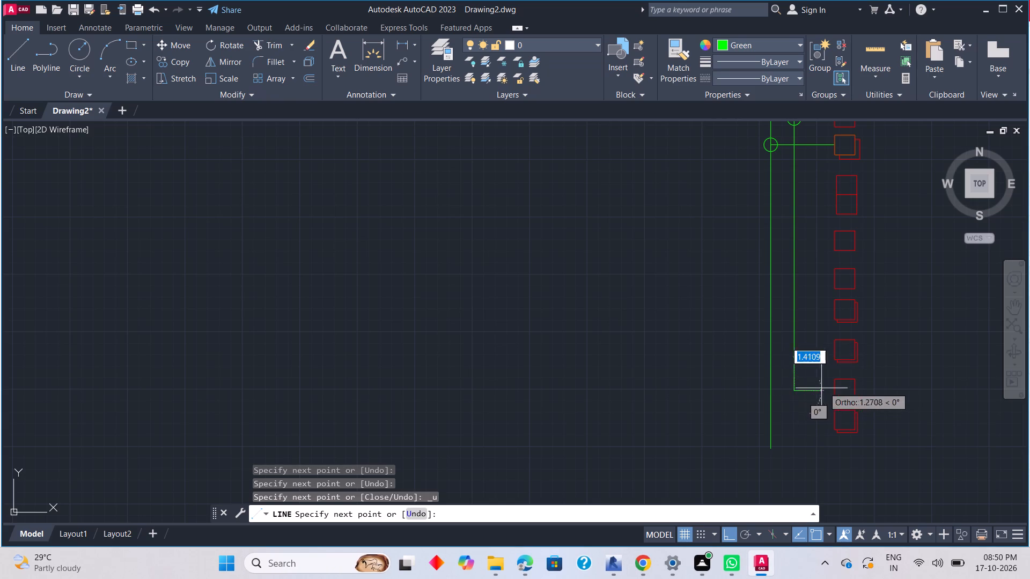
pyautogui.scroll(3, 852, 392)
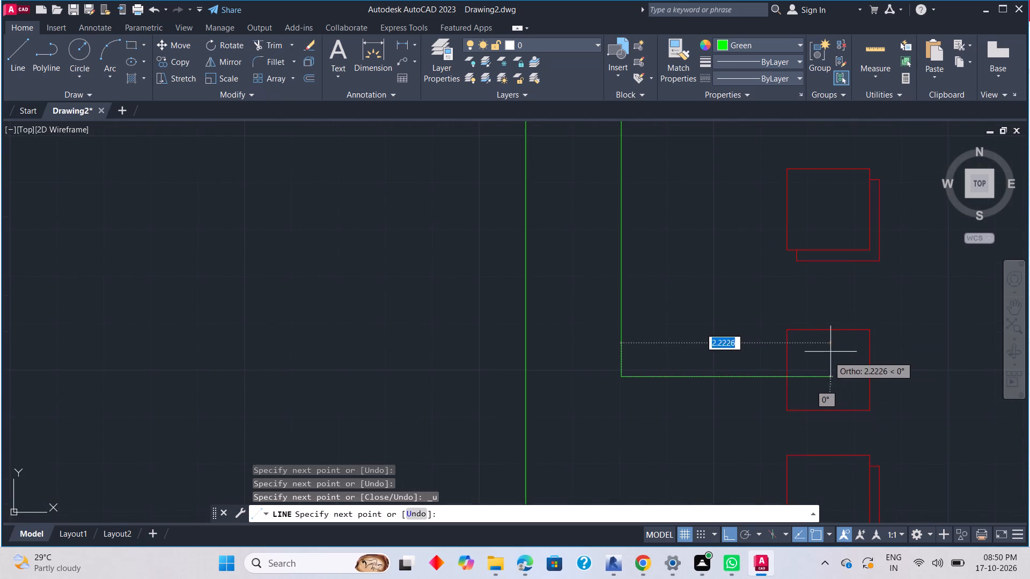
pyautogui.click(801, 381)
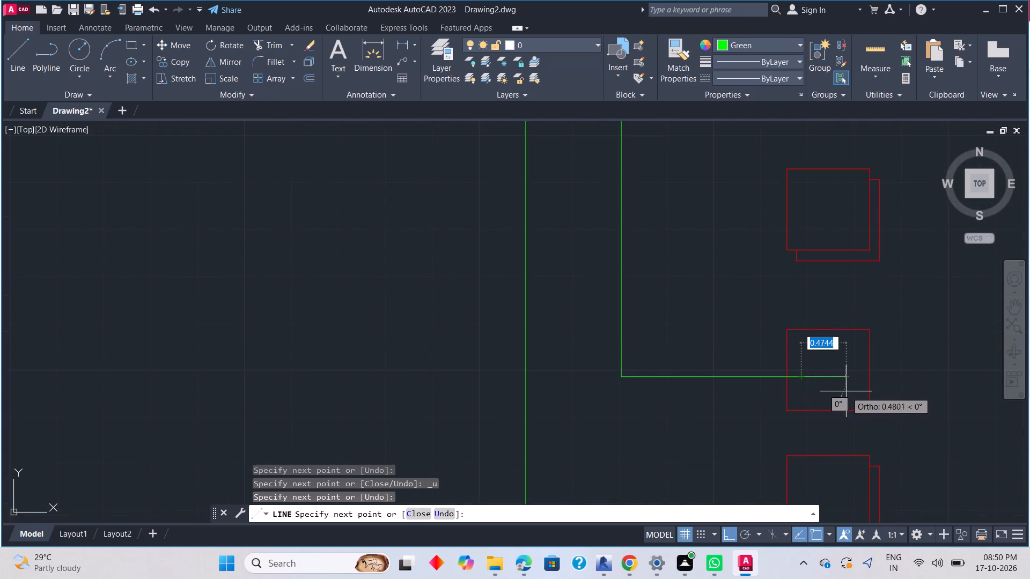
pyautogui.press('Escape')
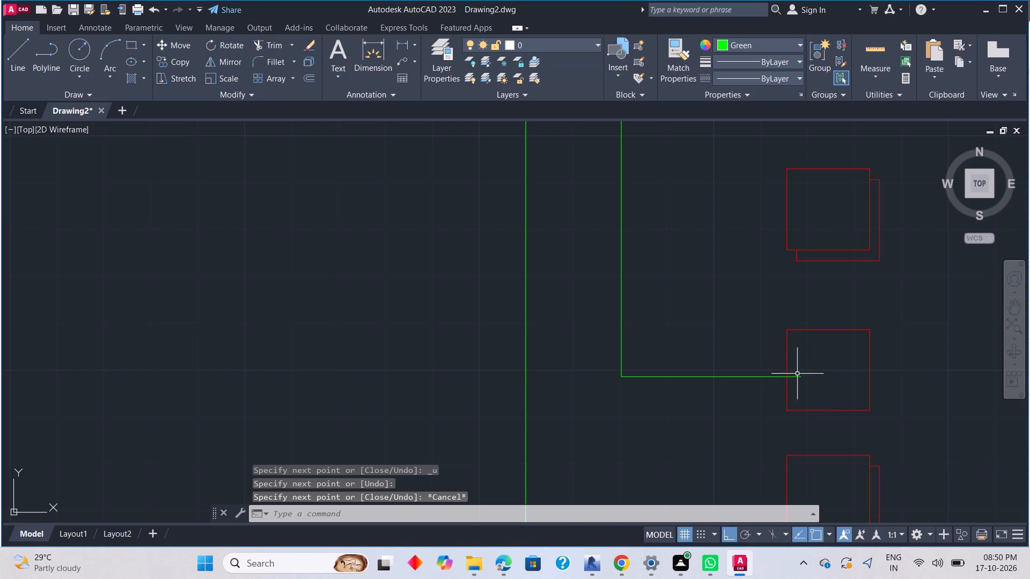
# Draw a three-segment green bracket joining the left edges of the two stacked red rectangles below the fourth branch.
pyautogui.scroll(-6, 832, 387)
pyautogui.scroll(3, 823, 343)
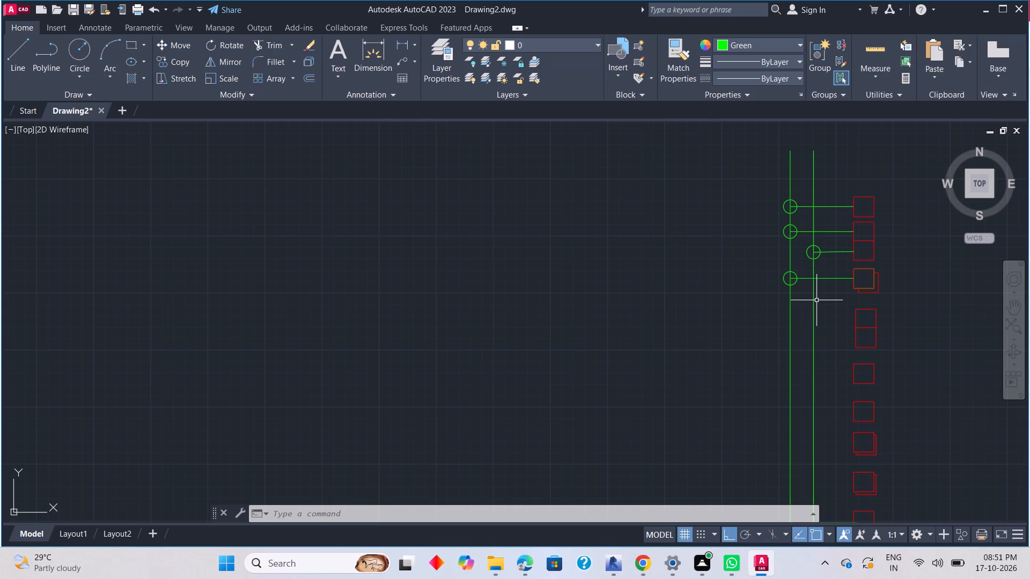
pyautogui.write('L')
pyautogui.press('space')
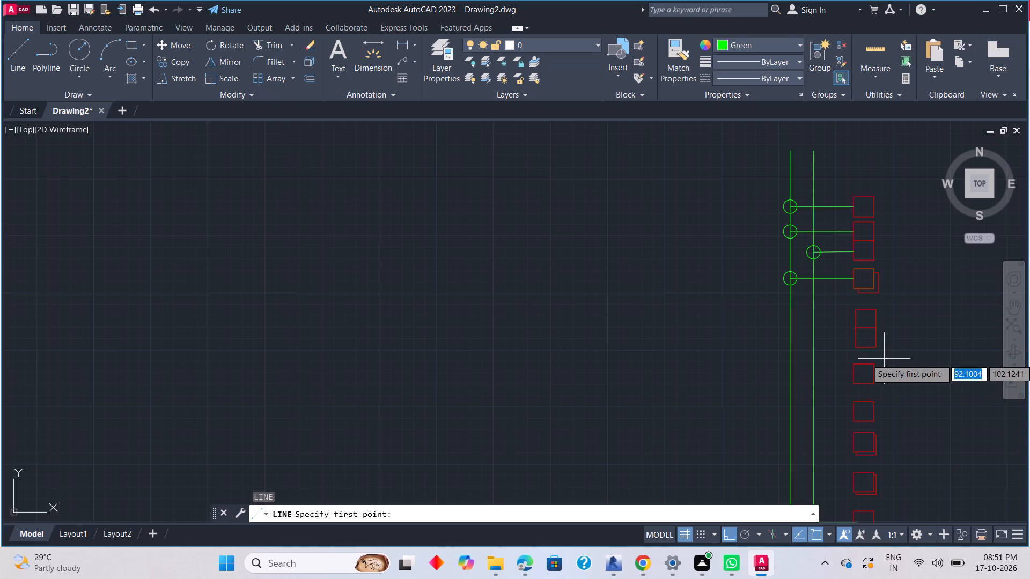
pyautogui.scroll(5, 860, 321)
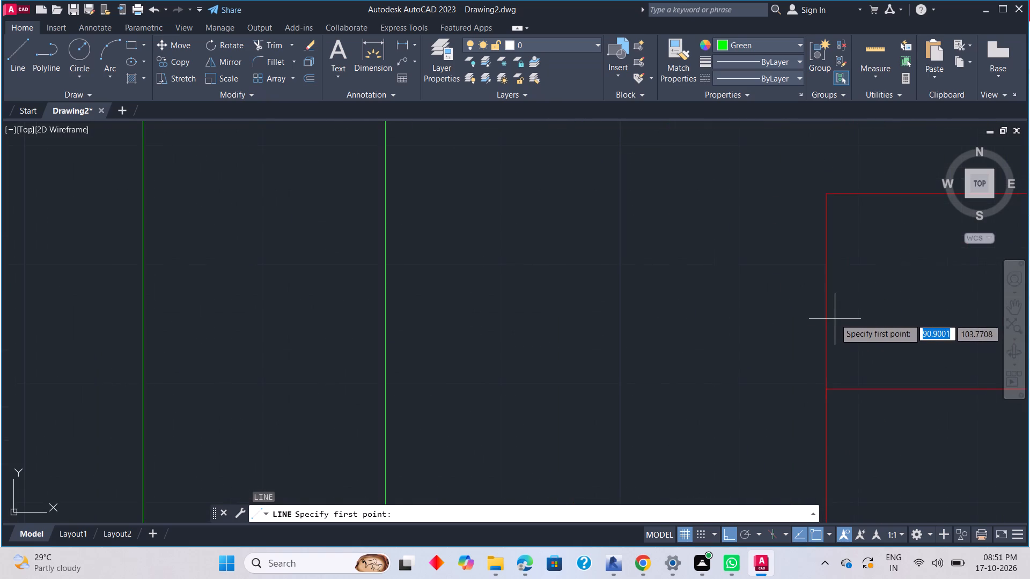
pyautogui.click(824, 301)
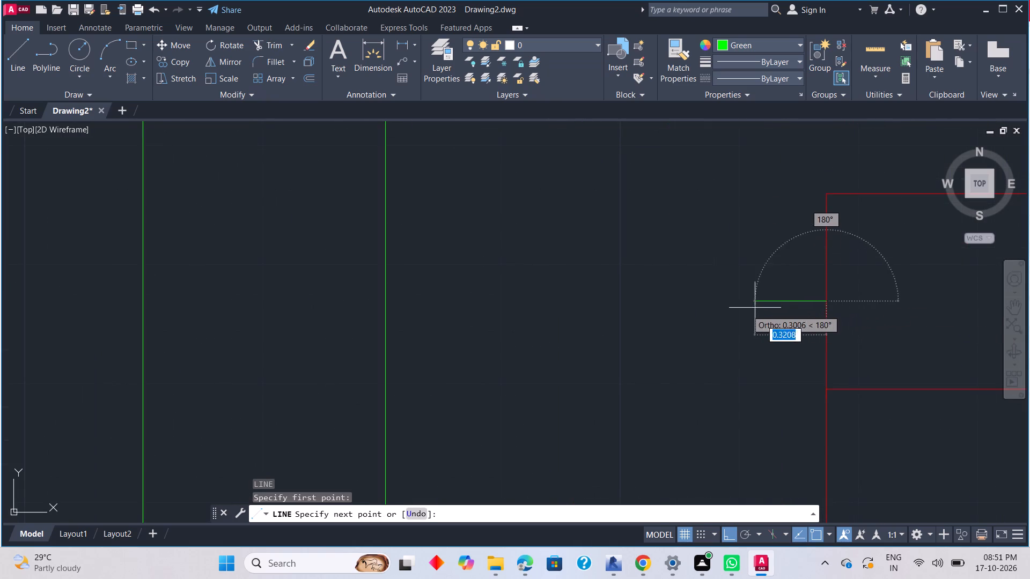
pyautogui.click(741, 311)
pyautogui.moveTo(720, 483); pyautogui.dragTo(751, 354, button='middle')
pyautogui.click(761, 373)
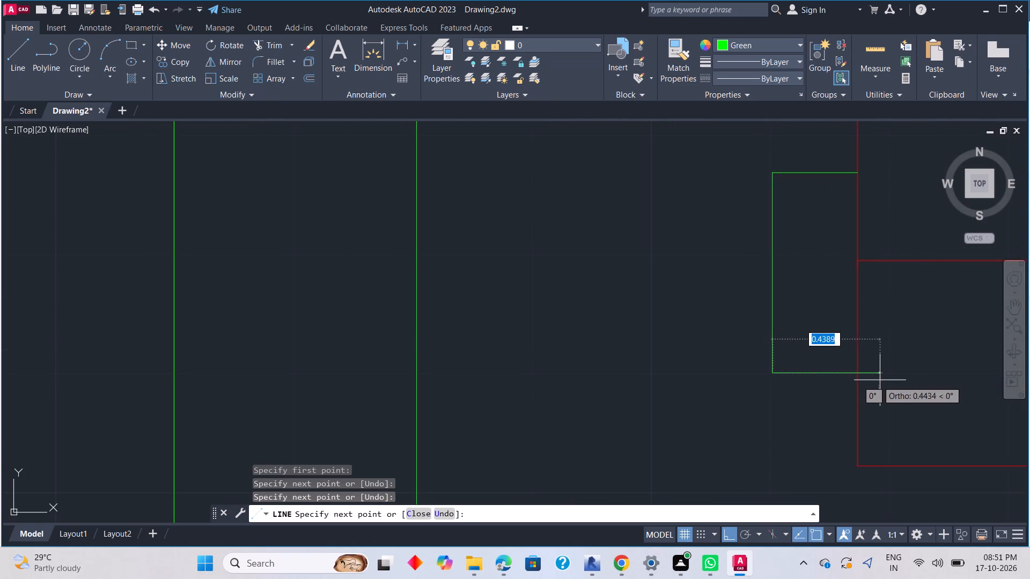
pyautogui.click(857, 374)
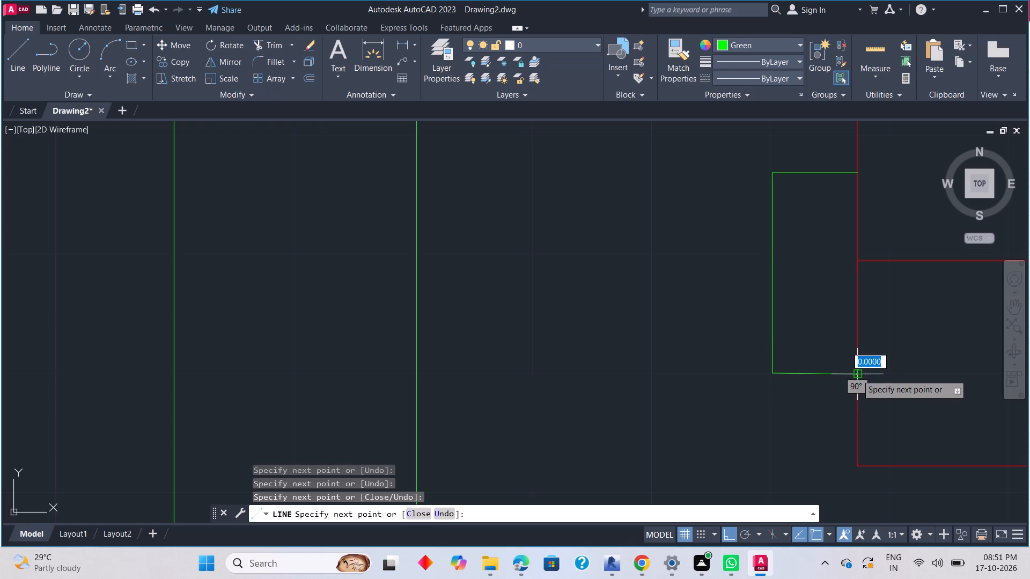
pyautogui.scroll(2, 829, 369)
pyautogui.scroll(2, 807, 433)
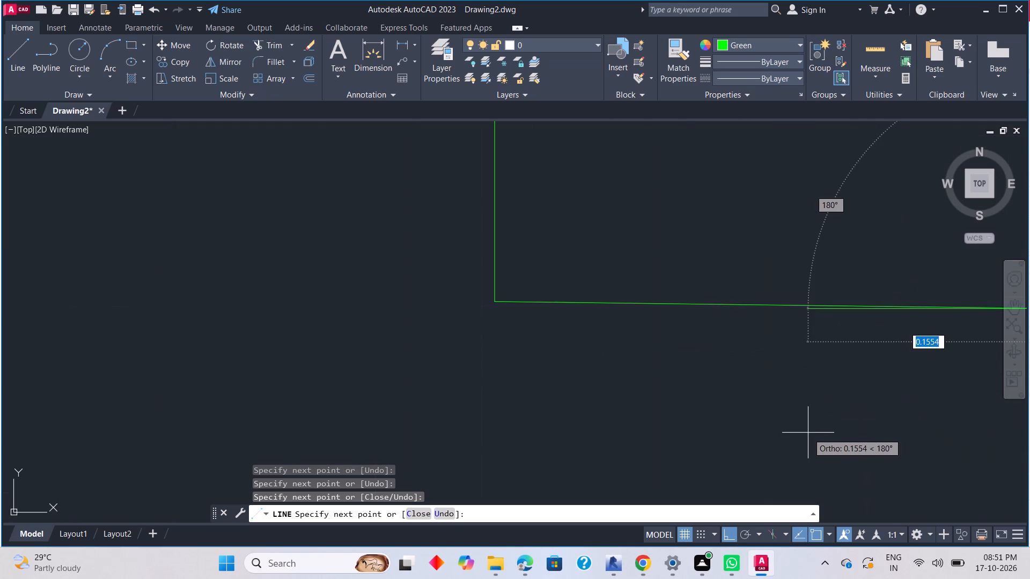
pyautogui.scroll(-3, 880, 437)
pyautogui.press('Escape')
pyautogui.scroll(-5, 931, 413)
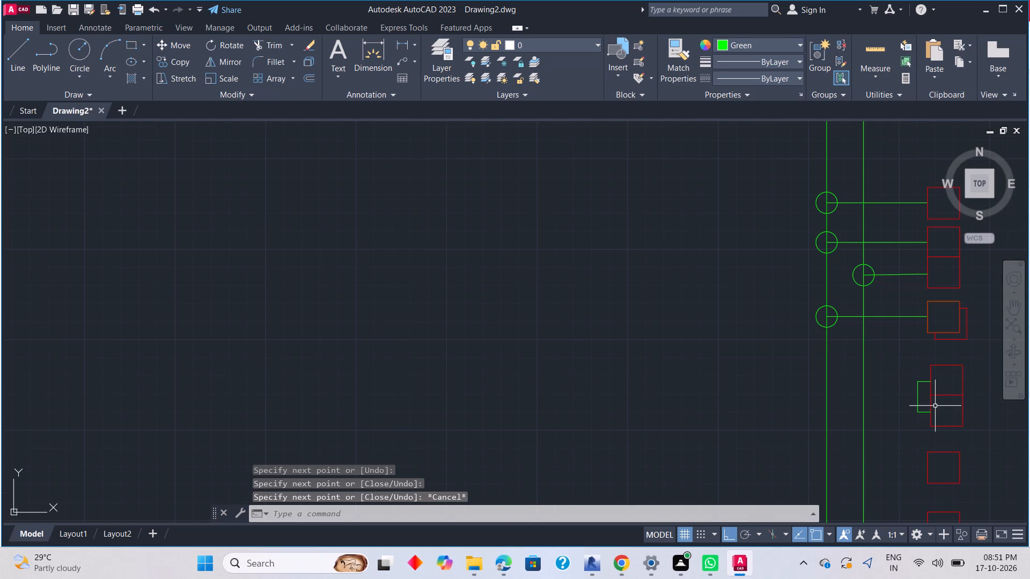
# With Ortho off, copy the inner vertical's junction circle by its centre onto the middle of the new bracket's vertical segment.
pyautogui.click(873, 282)
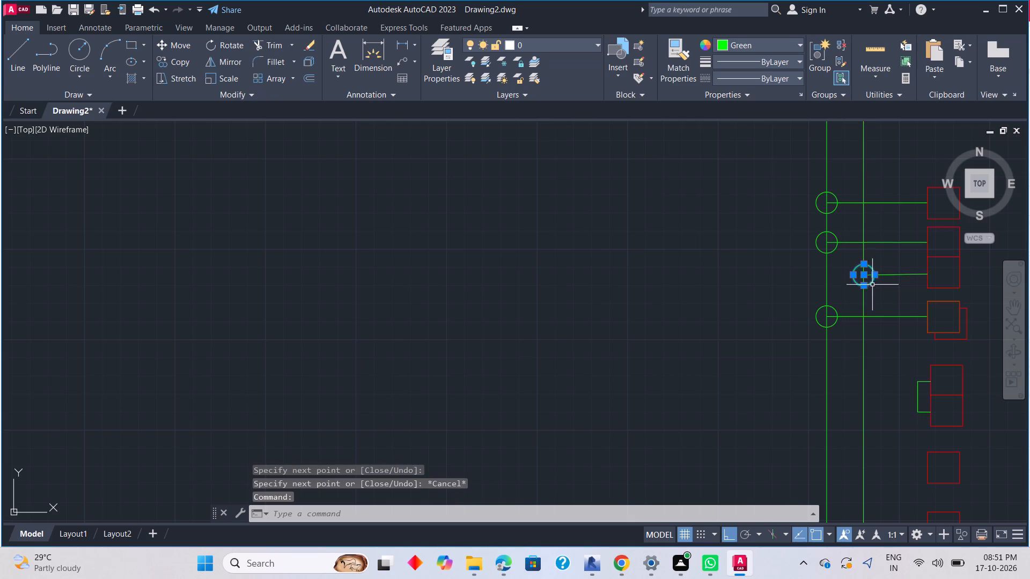
pyautogui.rightClick(915, 328)
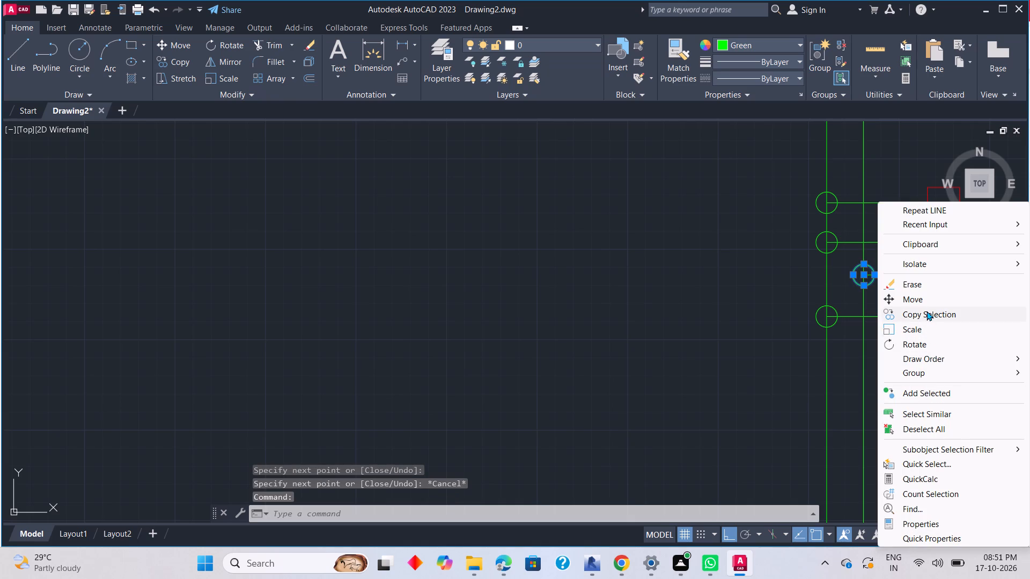
pyautogui.click(926, 311)
pyautogui.click(866, 274)
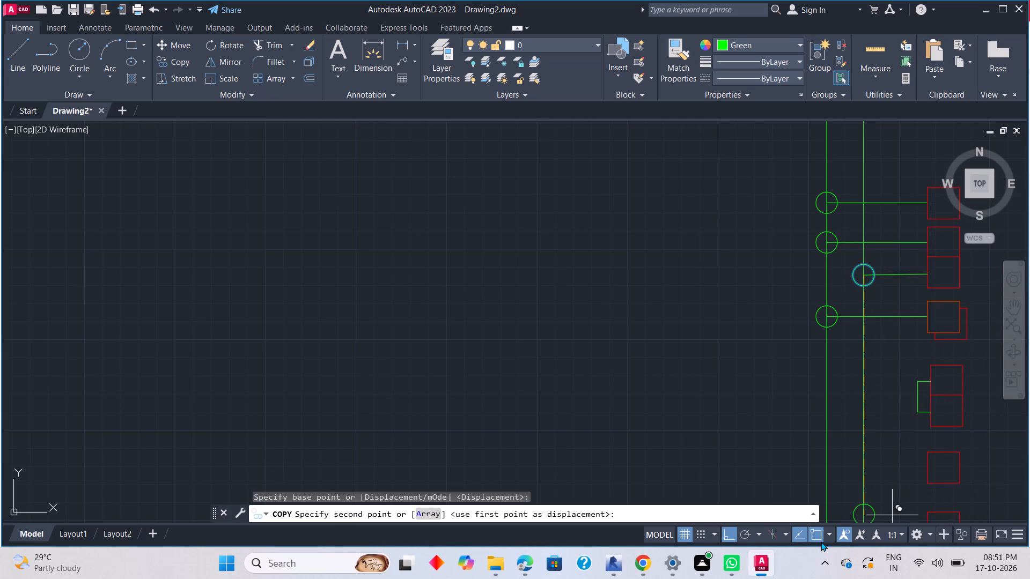
pyautogui.click(734, 533)
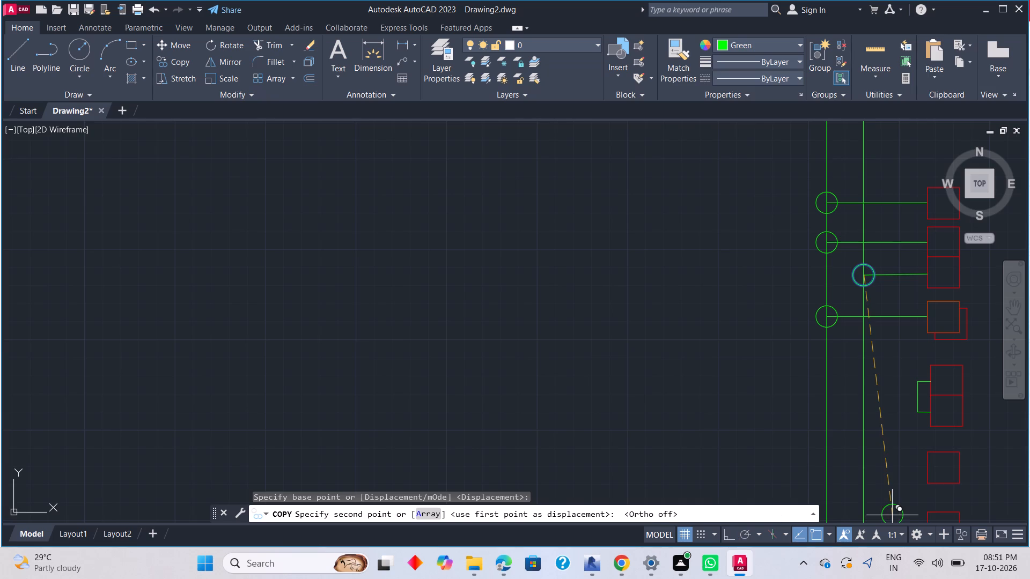
pyautogui.scroll(3, 918, 400)
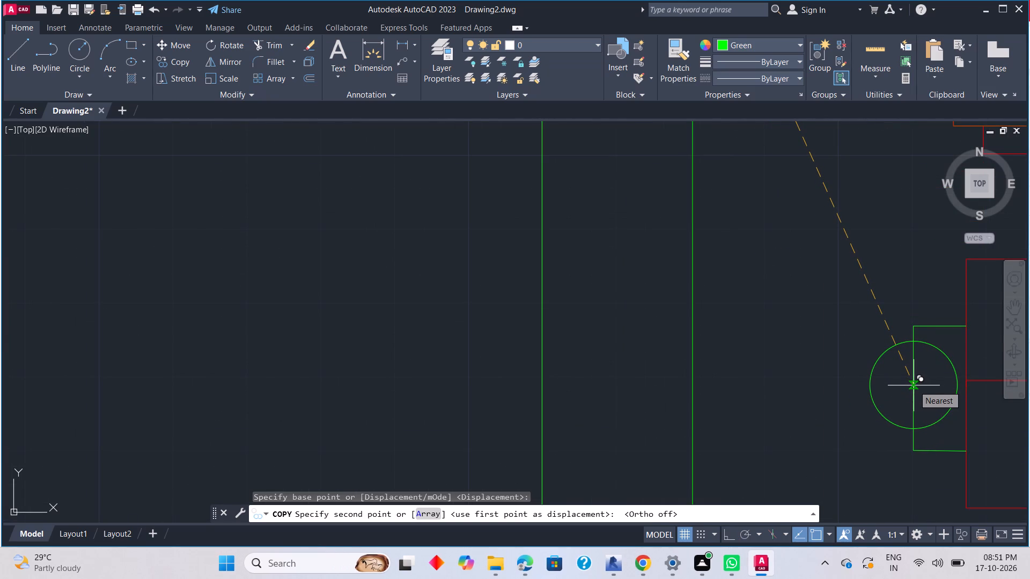
pyautogui.click(915, 385)
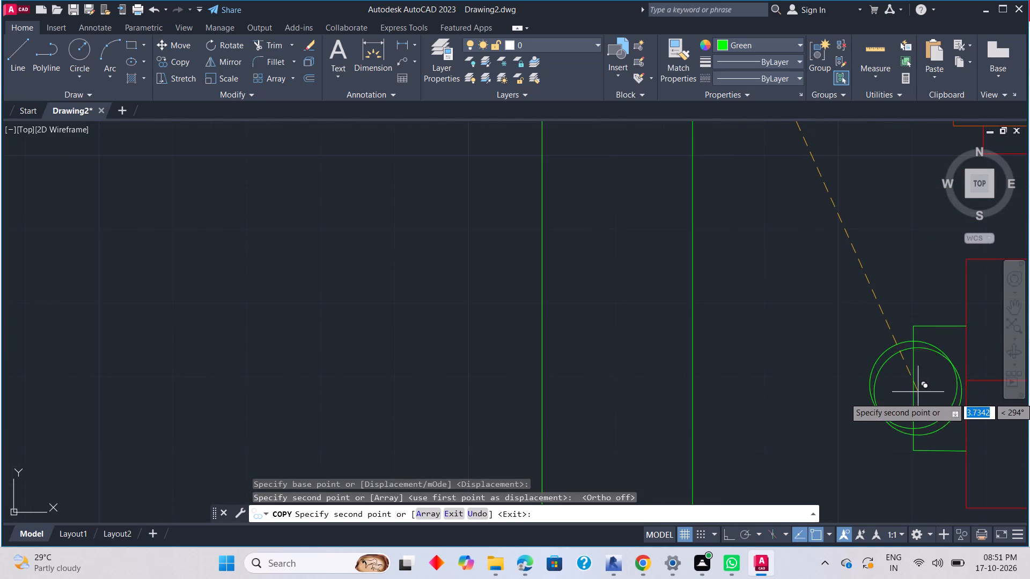
pyautogui.press('Escape')
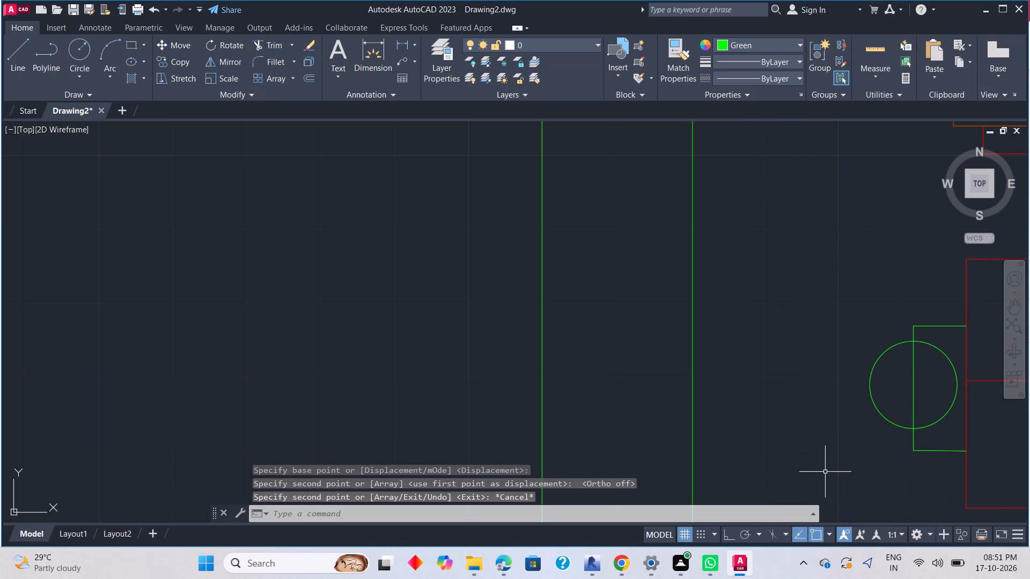
# With Ortho on, draw a horizontal green line from the bracket circle's left side to just past the outer green vertical.
pyautogui.press('l')
pyautogui.press('space')
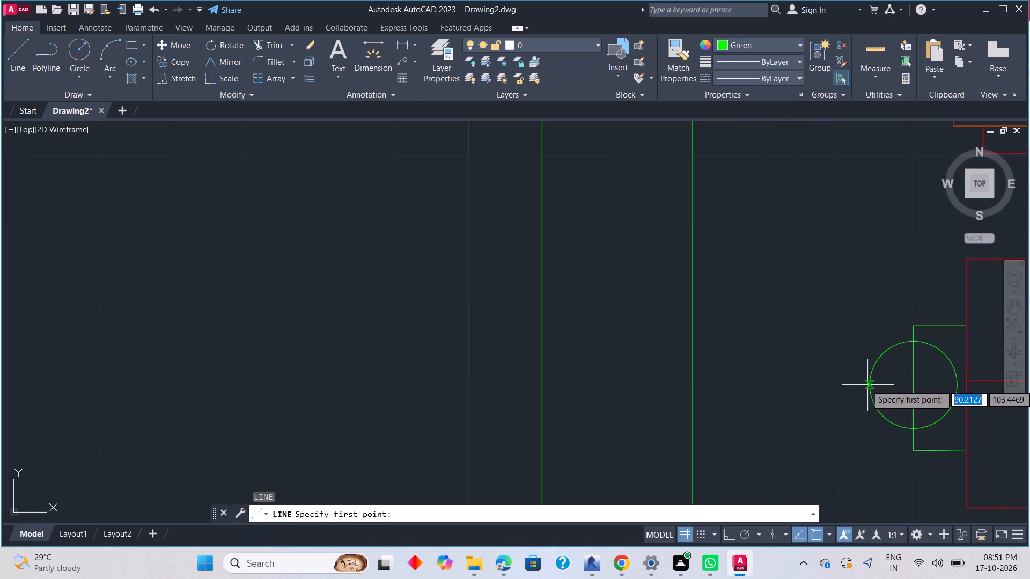
pyautogui.click(869, 384)
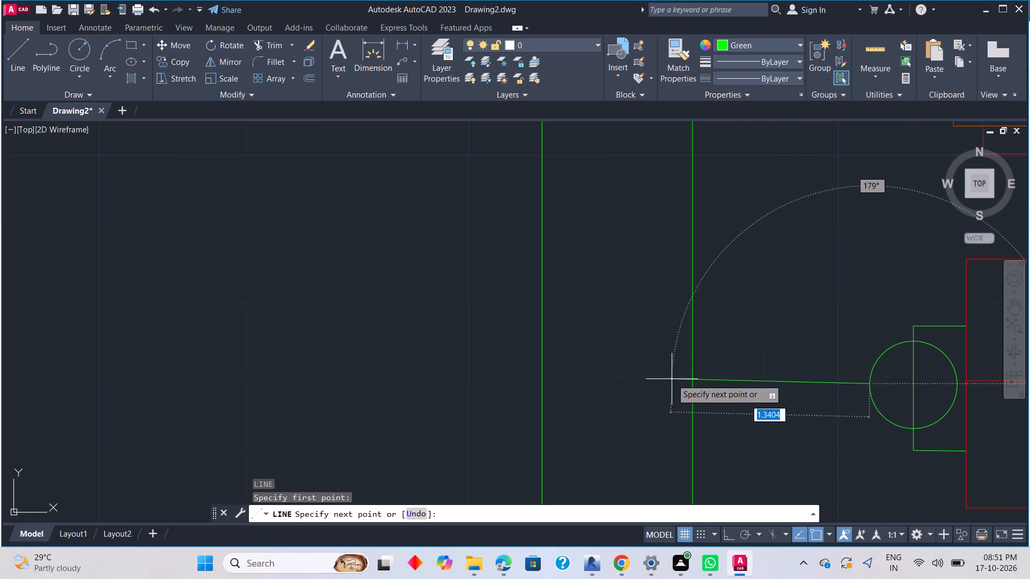
pyautogui.click(727, 536)
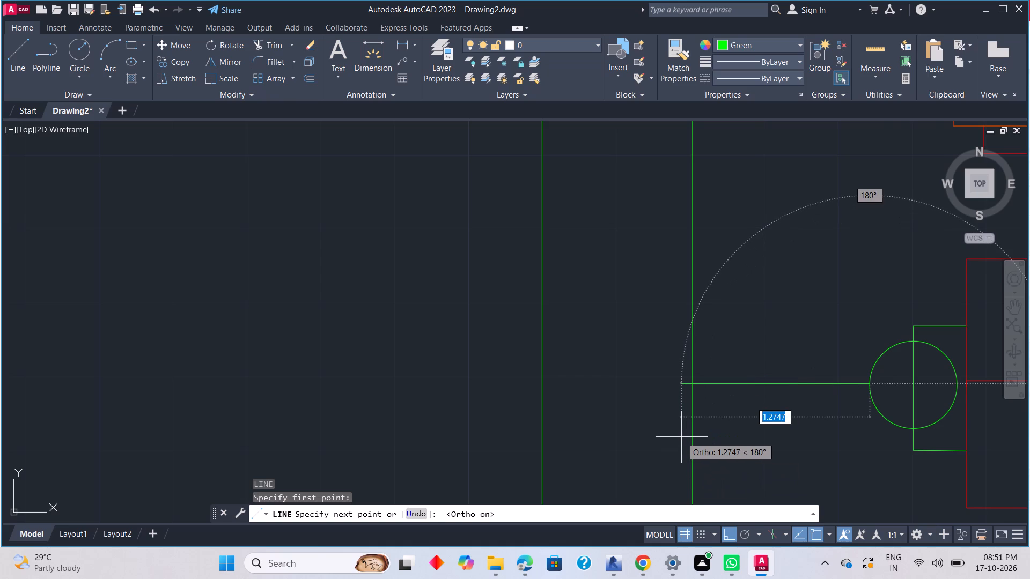
pyautogui.click(533, 420)
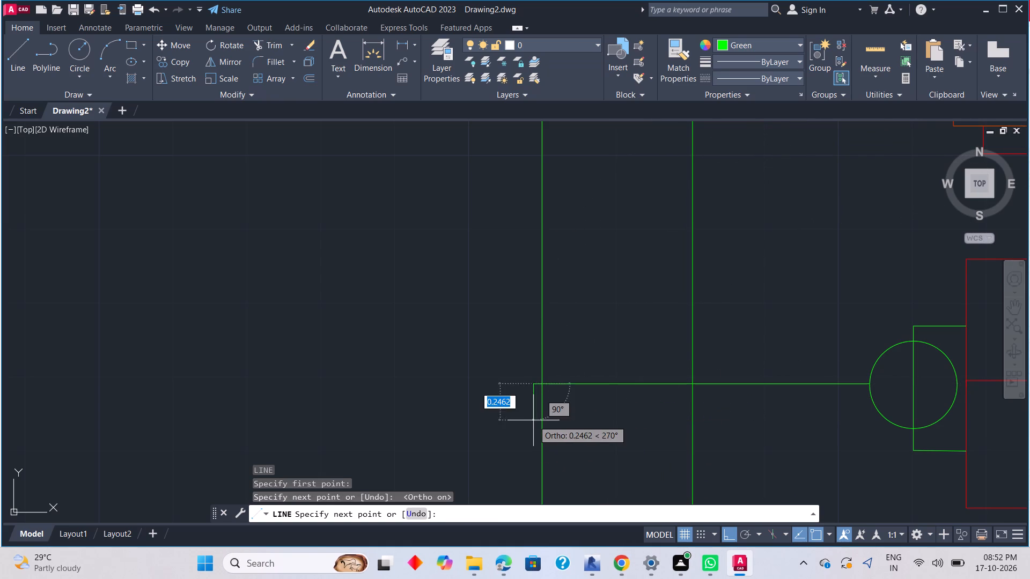
pyautogui.press('Escape')
pyautogui.press('Escape')
# Trim the new horizontal line's short overhang beyond the outer green vertical.
pyautogui.write('TR')
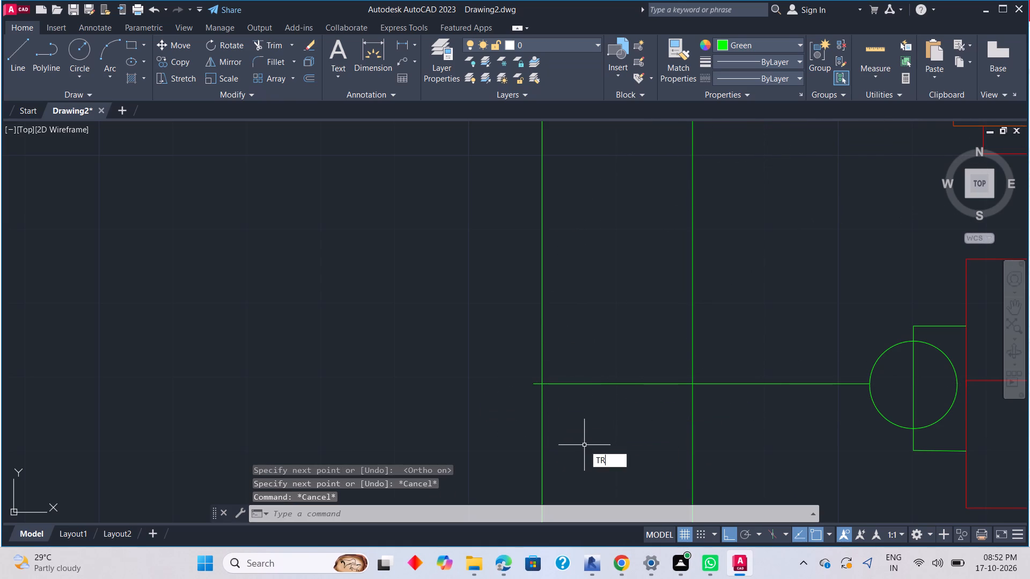
pyautogui.press('space')
pyautogui.click(533, 382)
pyautogui.click(536, 388)
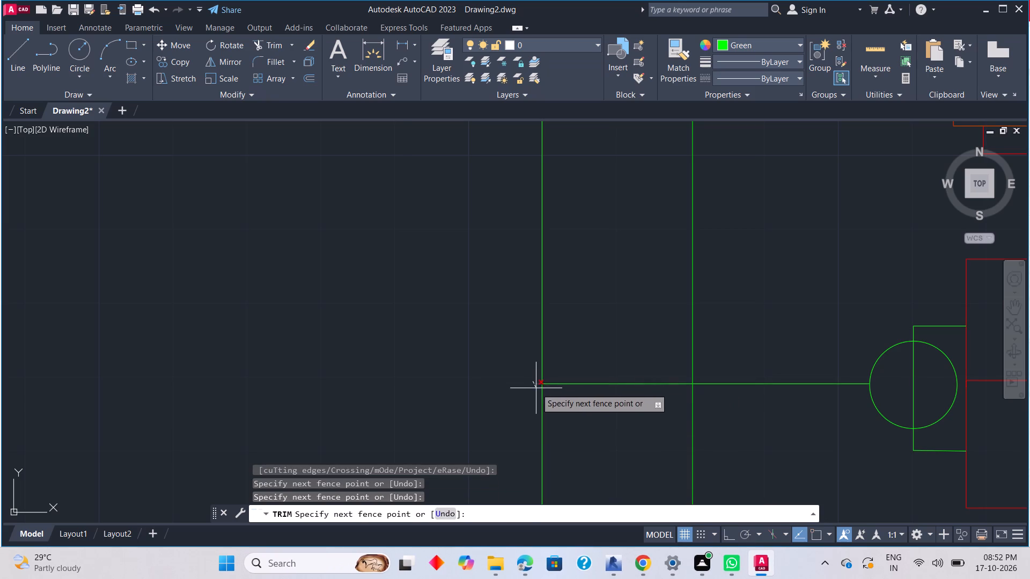
pyautogui.press('Escape')
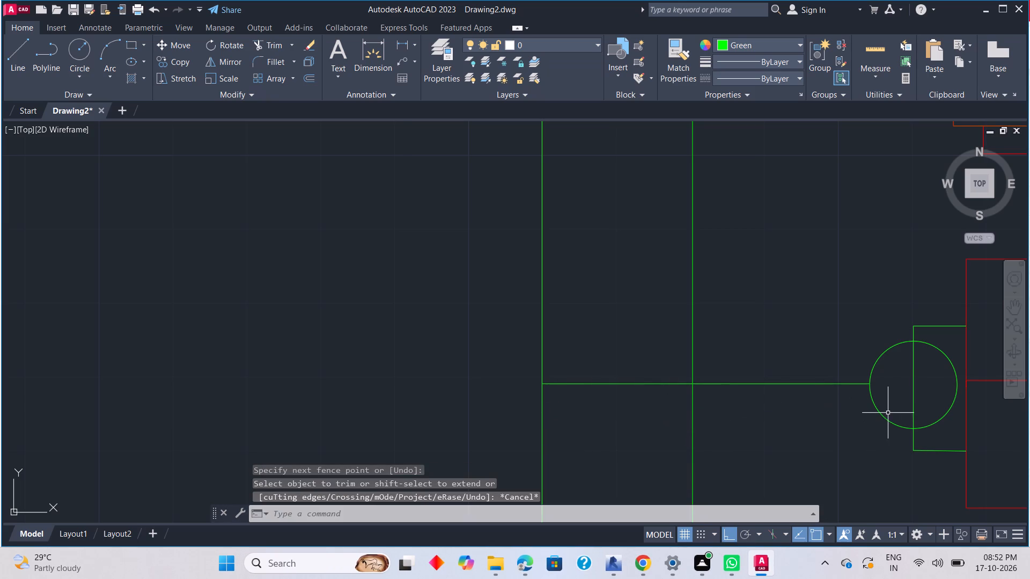
# Copy the bracket circle about 2.53 units straight left onto the junction of the new branch and the outer vertical.
pyautogui.click(882, 417)
pyautogui.rightClick(885, 426)
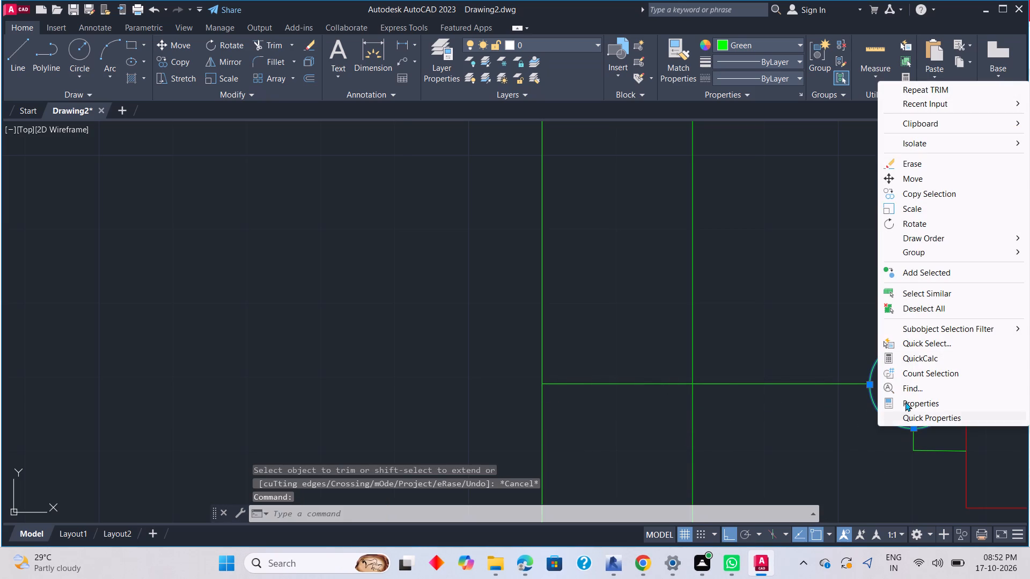
pyautogui.click(942, 199)
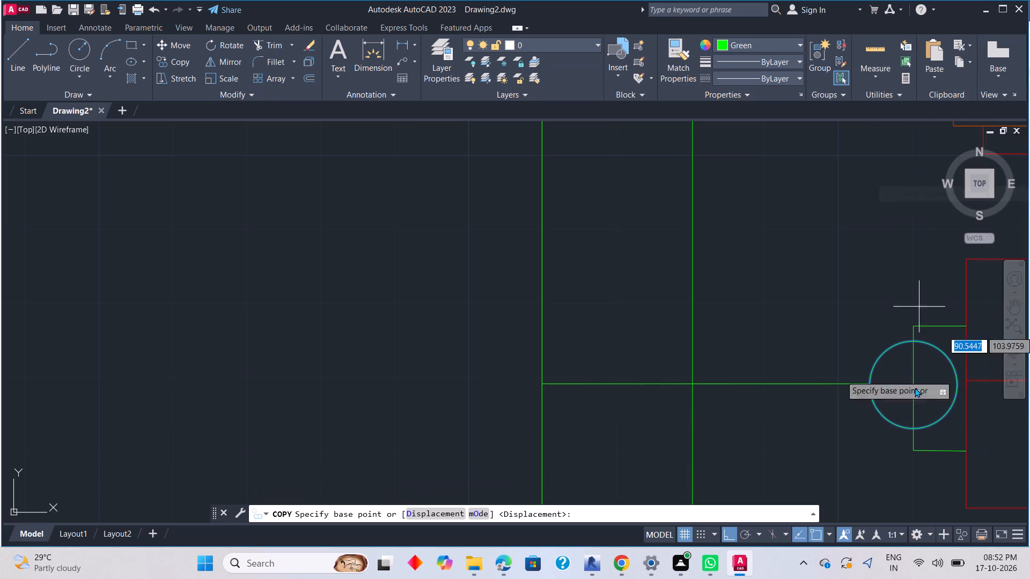
pyautogui.click(957, 387)
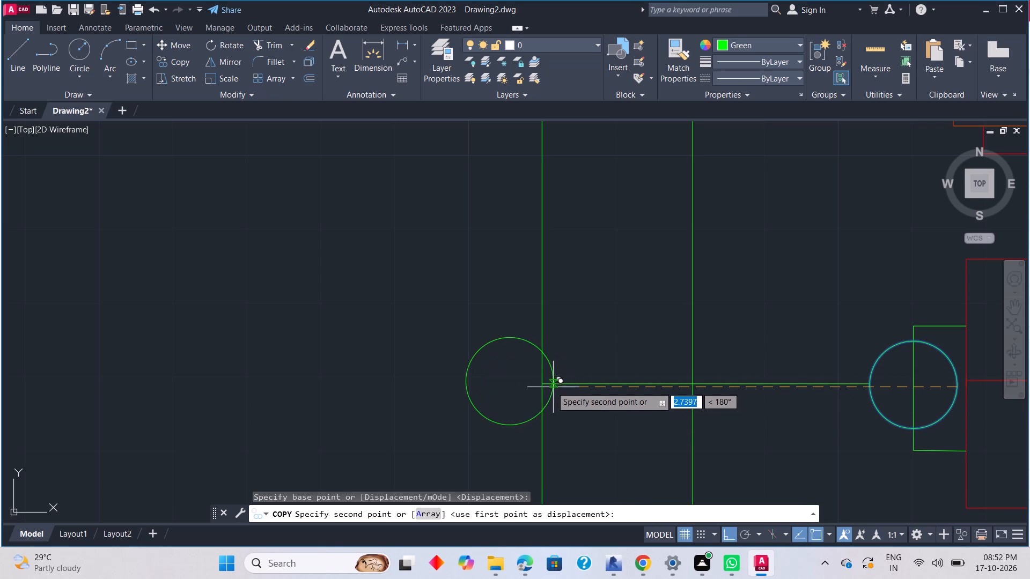
pyautogui.click(543, 381)
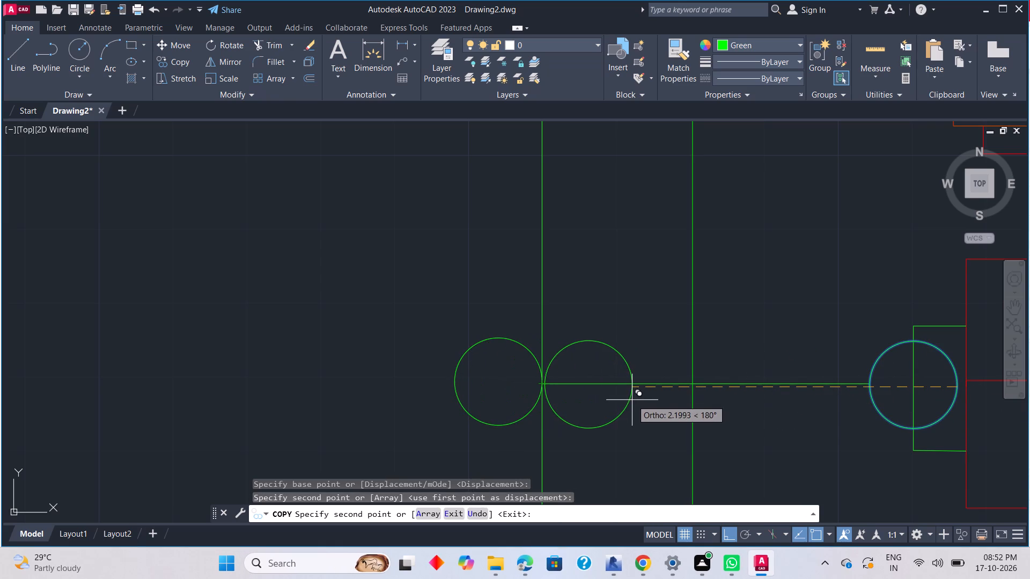
pyautogui.hotkey('ctrl', 'z')
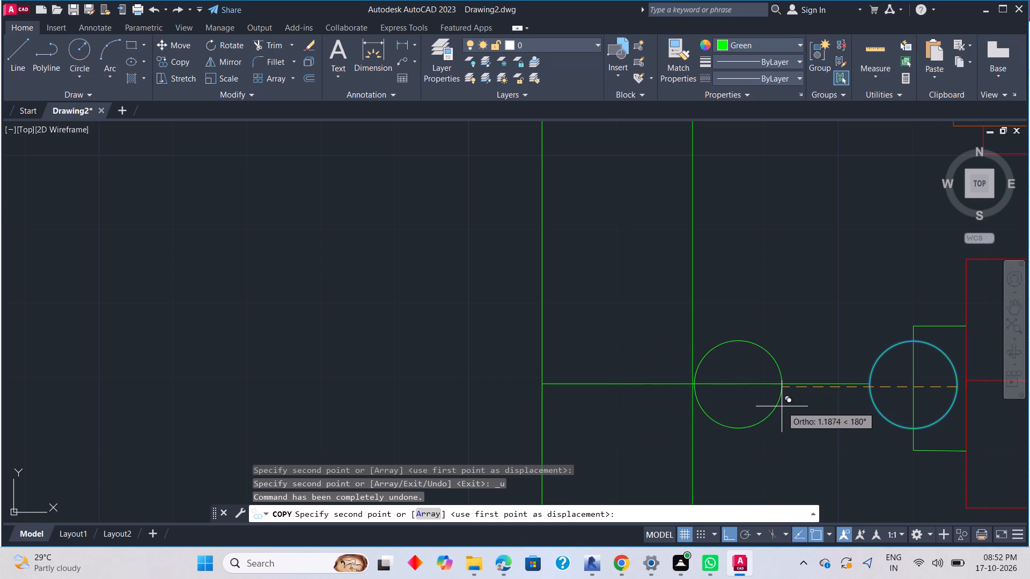
pyautogui.click(582, 403)
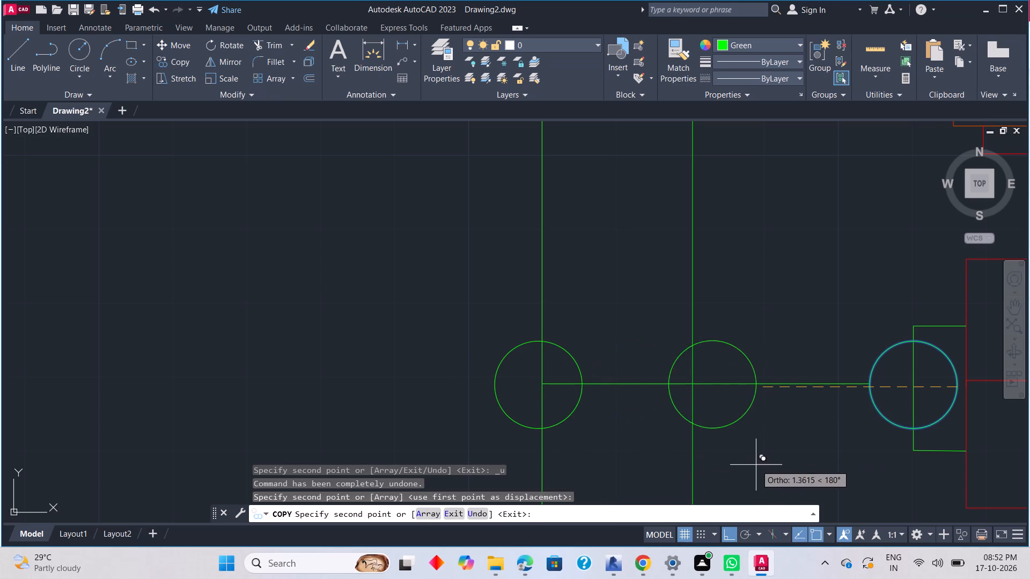
pyautogui.press('Escape')
# Copy the outer vertical's fourth-from-bracket circle and branch straight down to four lower end rectangles: the second single one and the three offset pairs.
pyautogui.scroll(-2, 769, 455)
pyautogui.scroll(1, 769, 455)
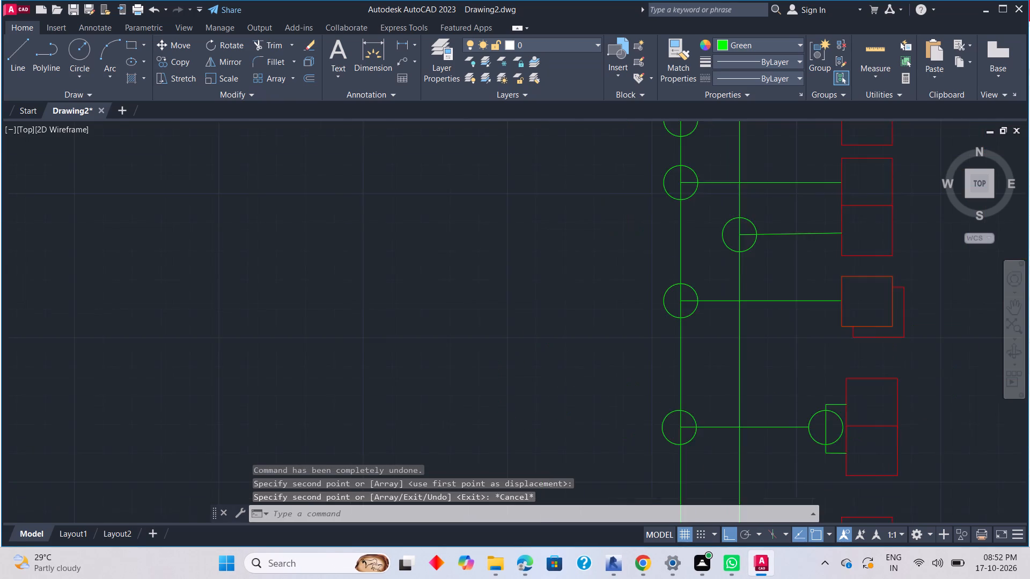
pyautogui.scroll(-2, 769, 456)
pyautogui.moveTo(769, 457); pyautogui.dragTo(790, 395, button='middle')
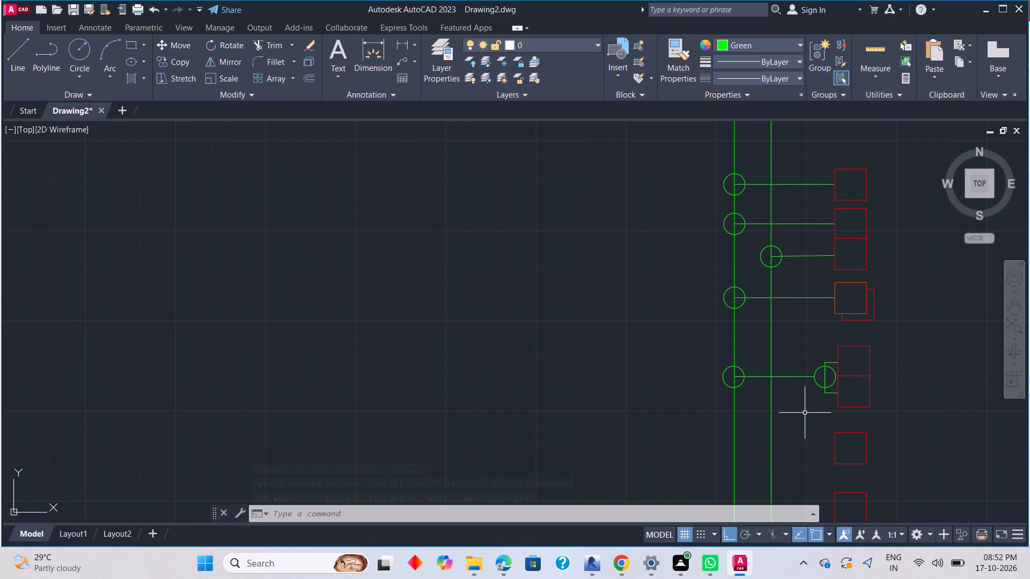
pyautogui.scroll(-3, 803, 409)
pyautogui.moveTo(875, 426); pyautogui.dragTo(889, 391, button='middle')
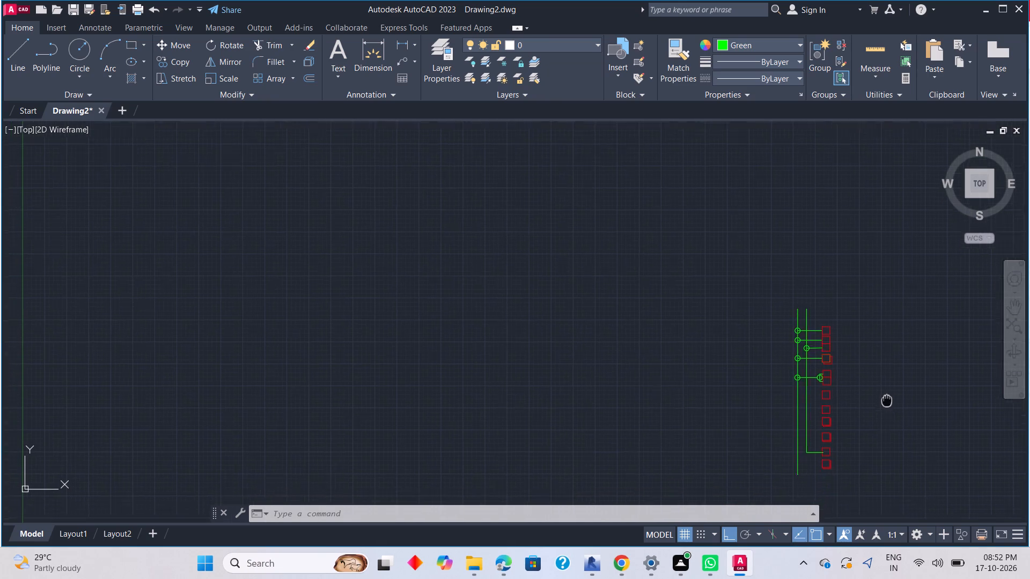
pyautogui.moveTo(889, 391); pyautogui.dragTo(892, 377, button='middle')
pyautogui.scroll(1, 845, 388)
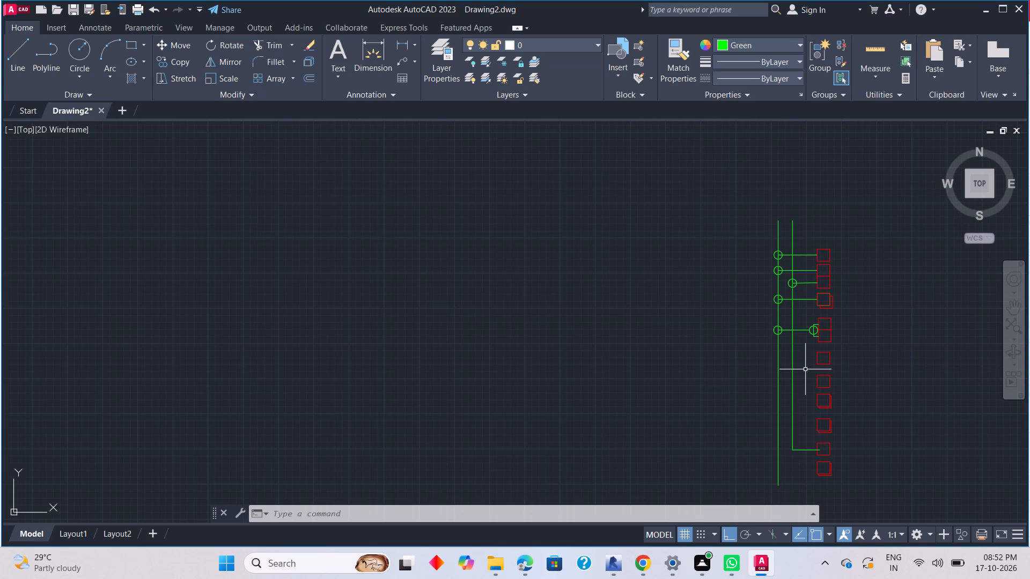
pyautogui.scroll(1, 820, 385)
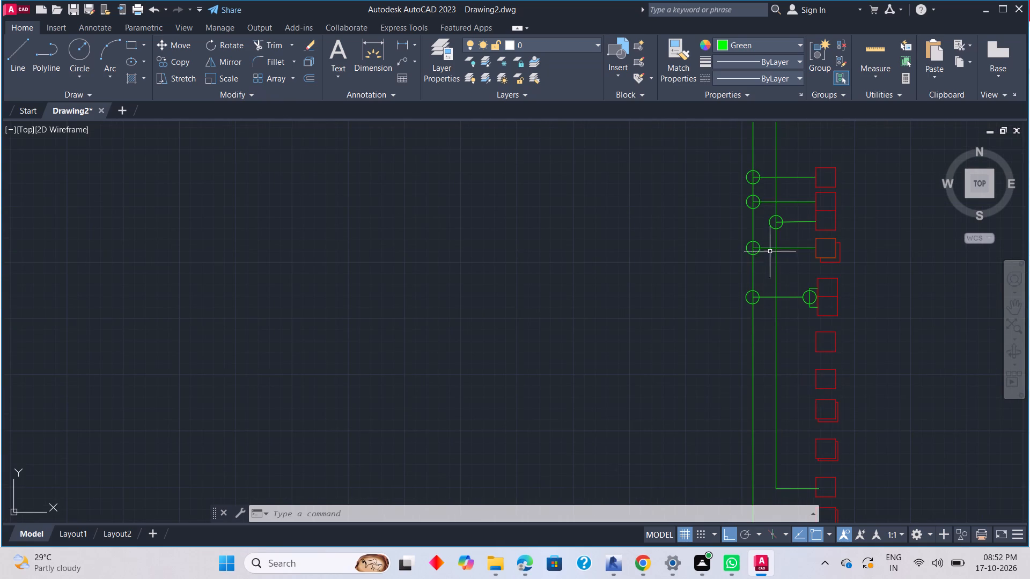
pyautogui.click(729, 234)
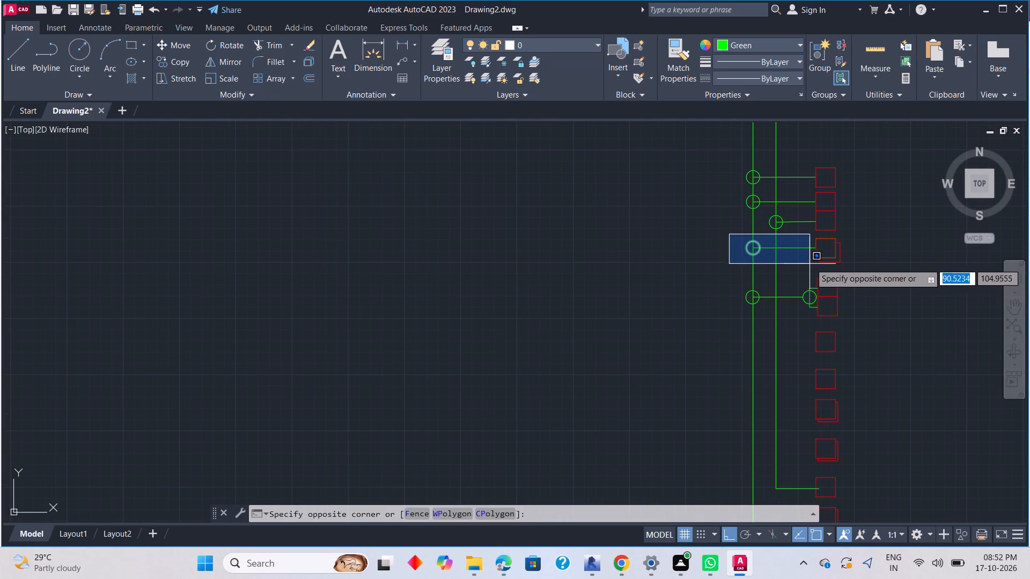
pyautogui.click(818, 258)
pyautogui.rightClick(814, 284)
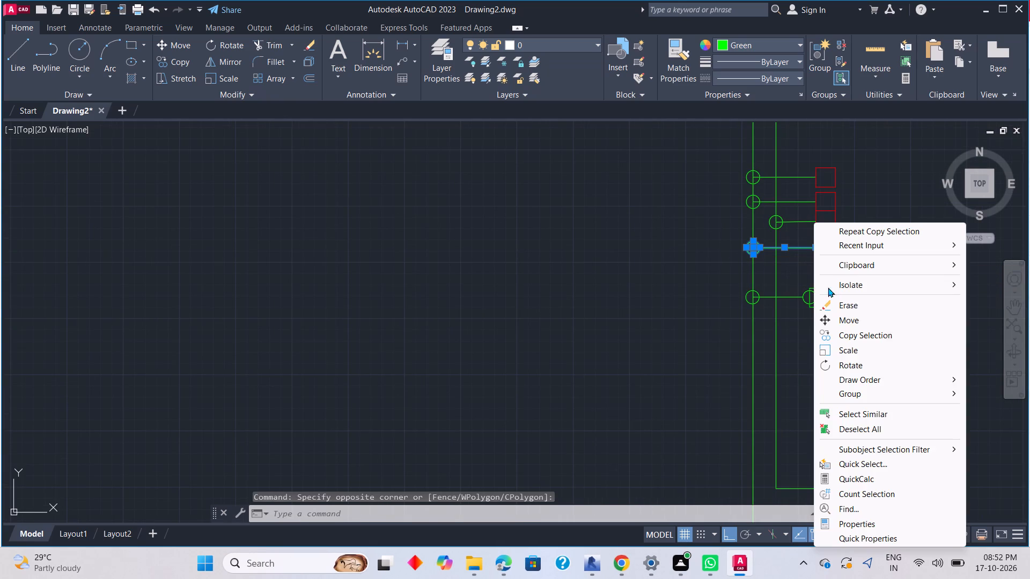
pyautogui.click(874, 340)
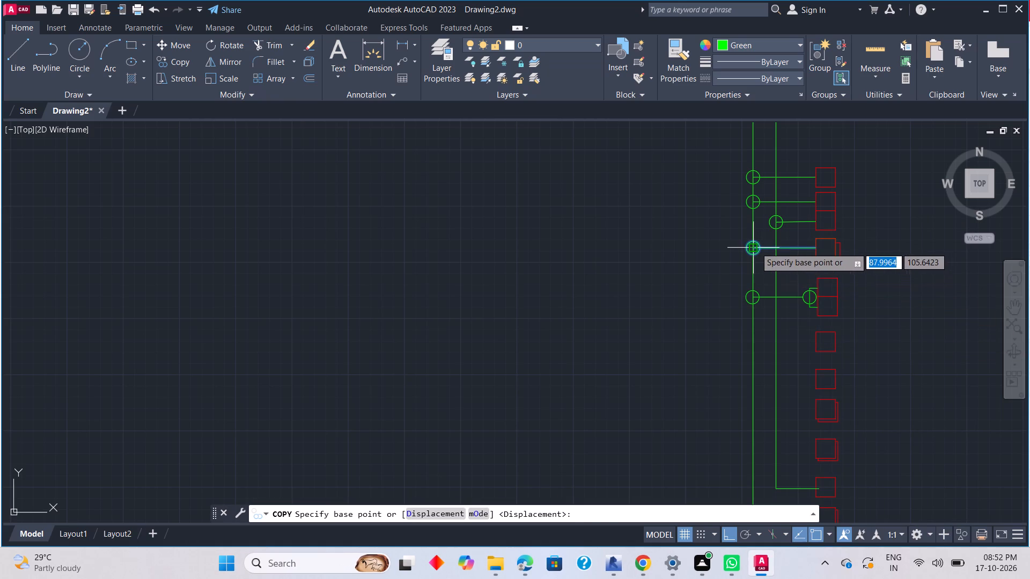
pyautogui.click(755, 247)
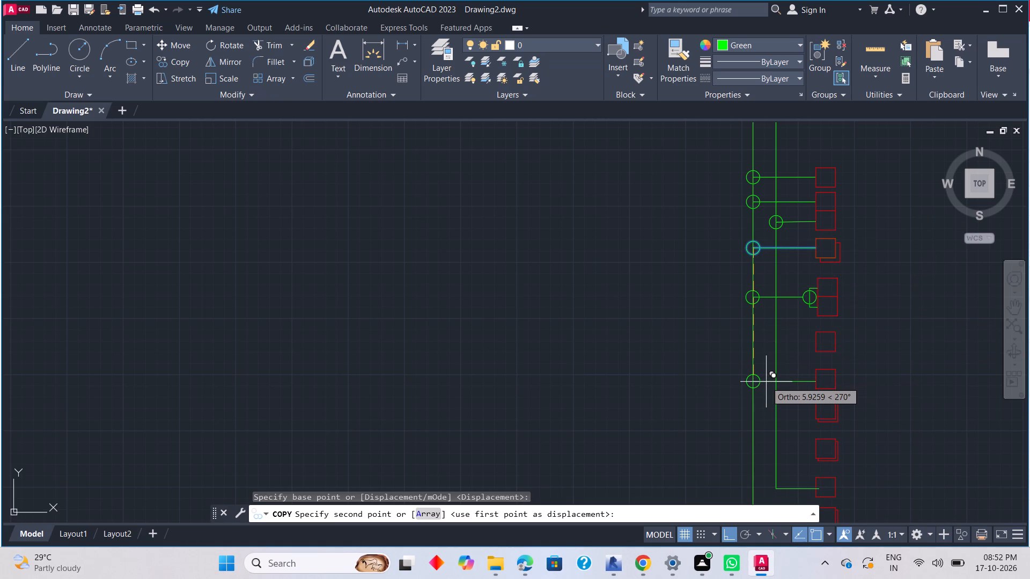
pyautogui.click(766, 379)
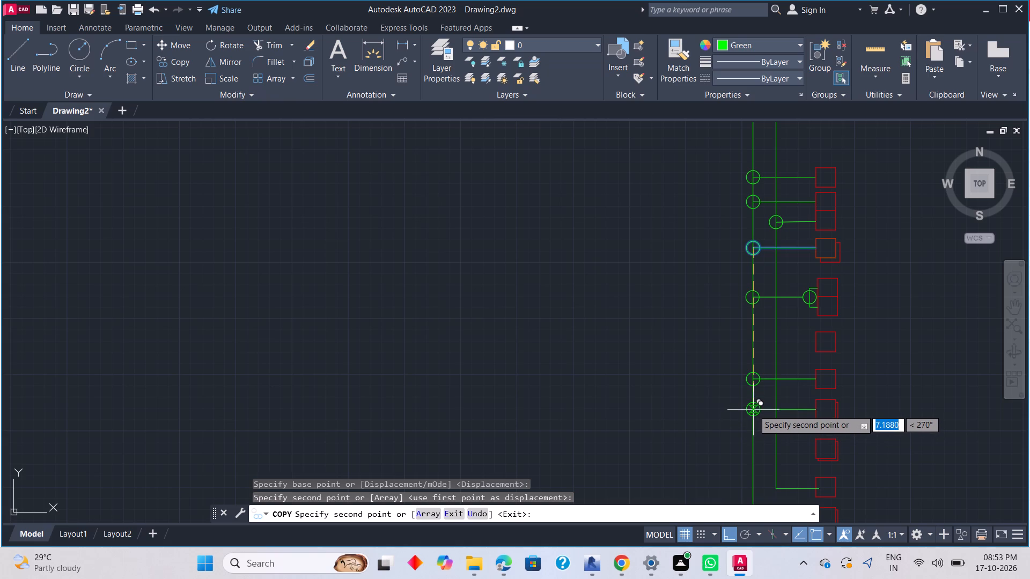
pyautogui.click(754, 408)
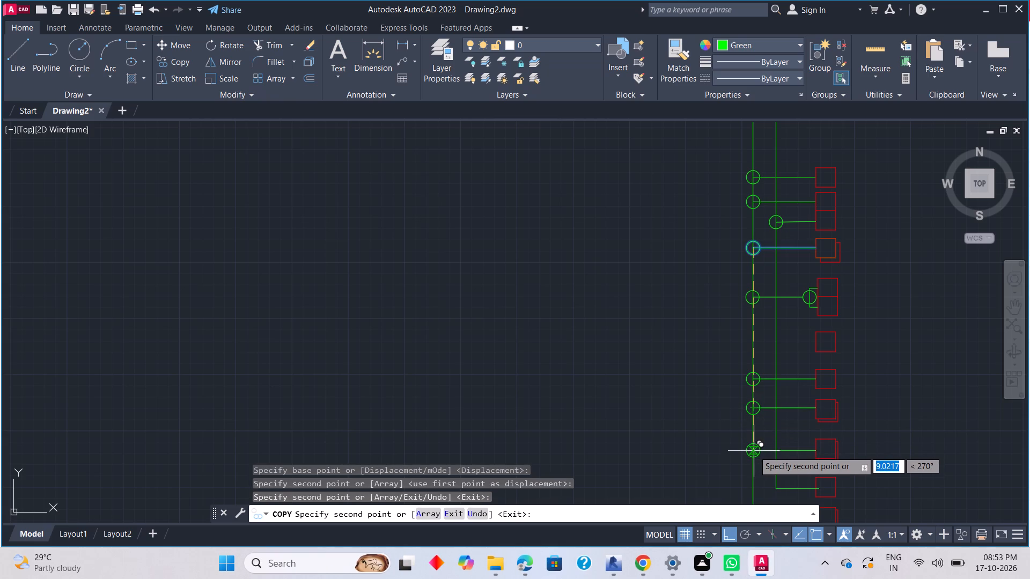
pyautogui.moveTo(754, 451); pyautogui.dragTo(759, 390, button='middle')
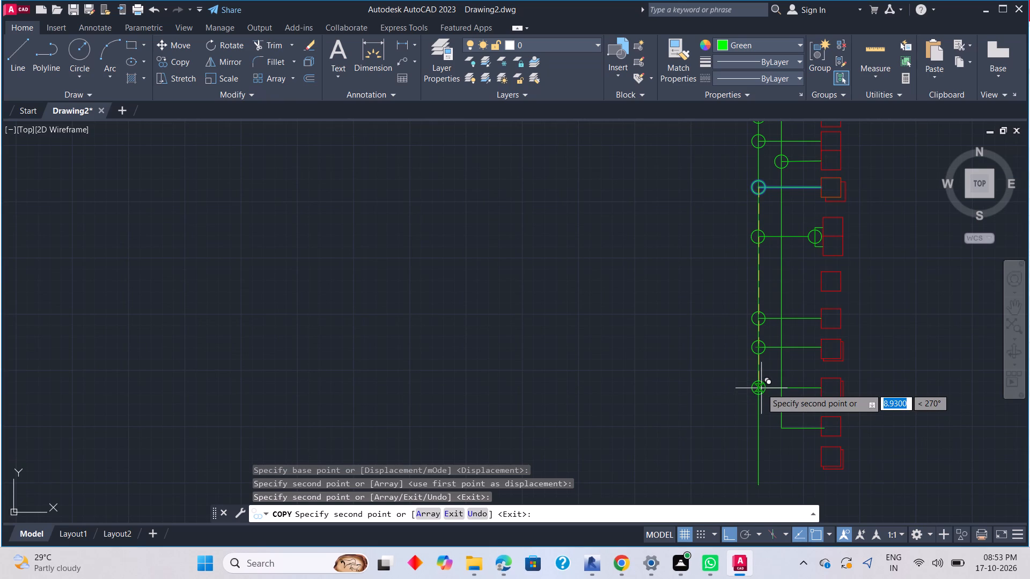
pyautogui.click(764, 387)
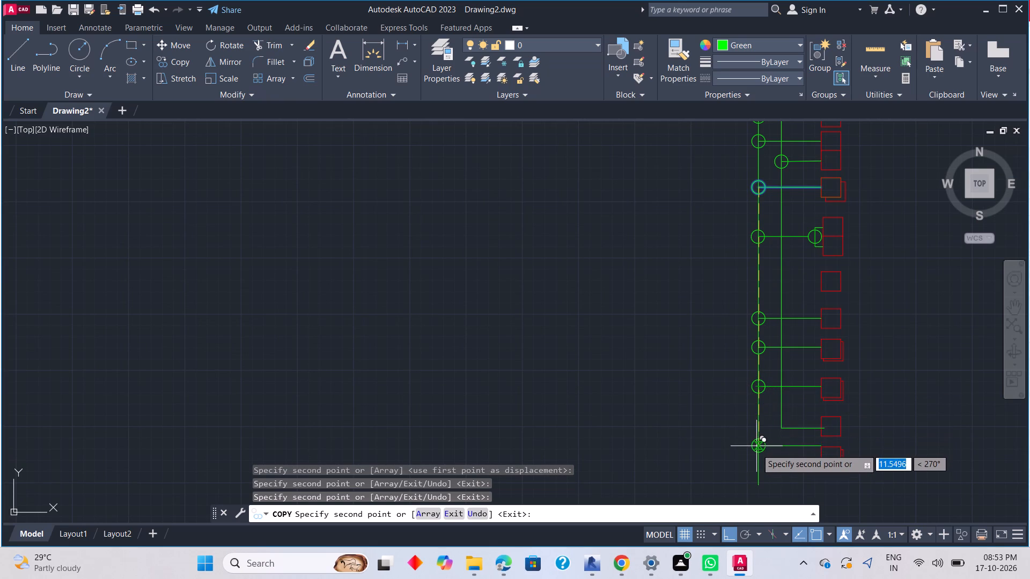
pyautogui.moveTo(756, 453); pyautogui.dragTo(754, 390, button='middle')
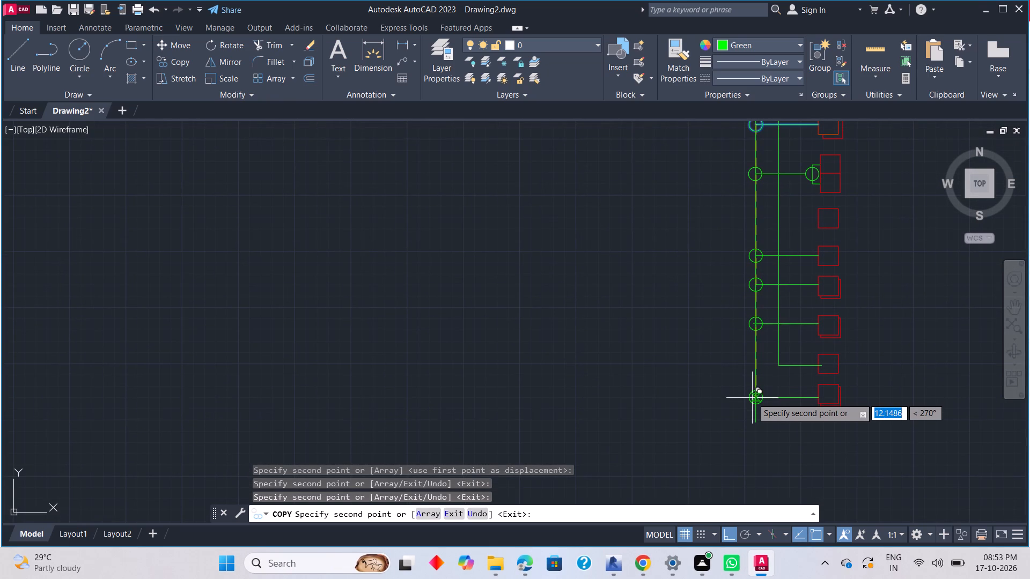
pyautogui.click(755, 394)
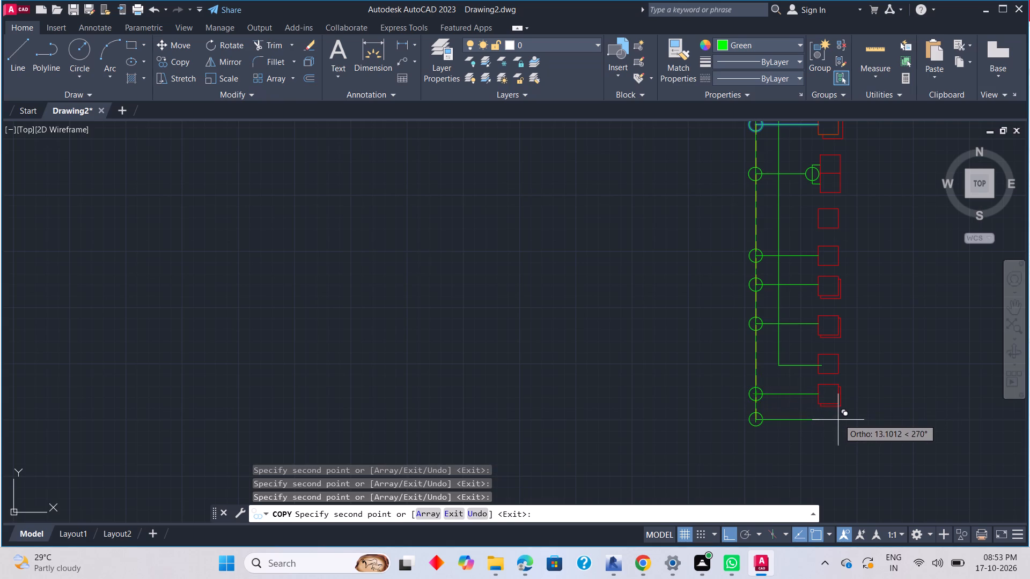
pyautogui.press('Escape')
# Copy the inner vertical's circle and branch straight down about 10.98 and about 9.24 units, below the two adjacent lower offset rectangle pairs.
pyautogui.moveTo(819, 251); pyautogui.dragTo(819, 252, button='middle')
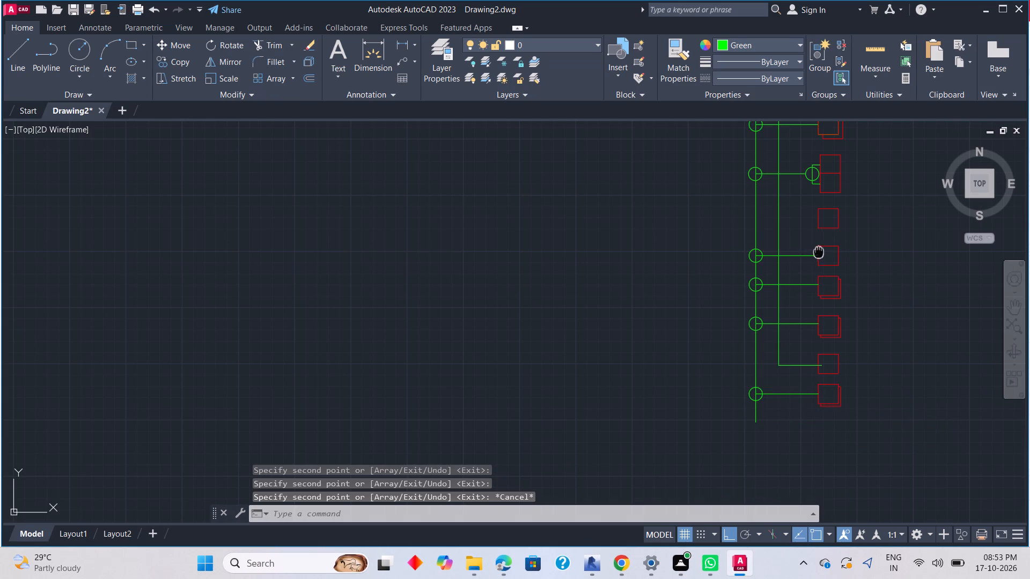
pyautogui.moveTo(819, 252); pyautogui.dragTo(826, 358, button='middle')
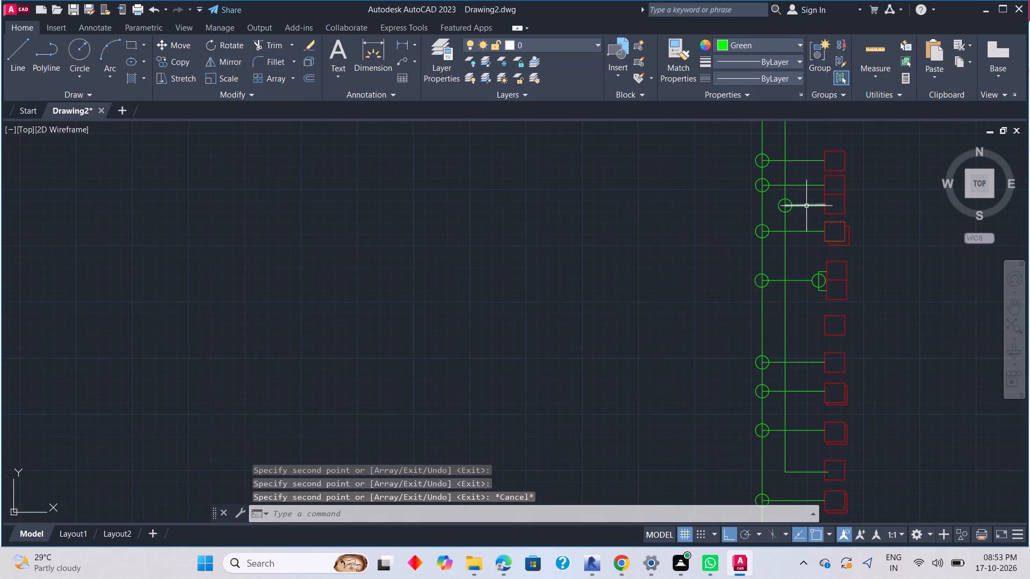
pyautogui.moveTo(769, 202); pyautogui.dragTo(774, 201)
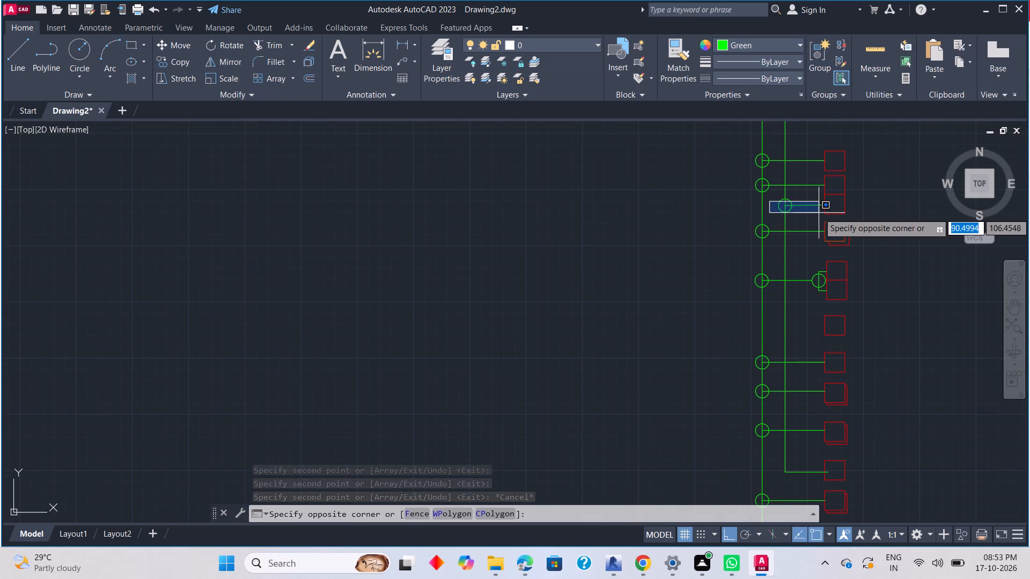
pyautogui.click(819, 212)
pyautogui.click(779, 194)
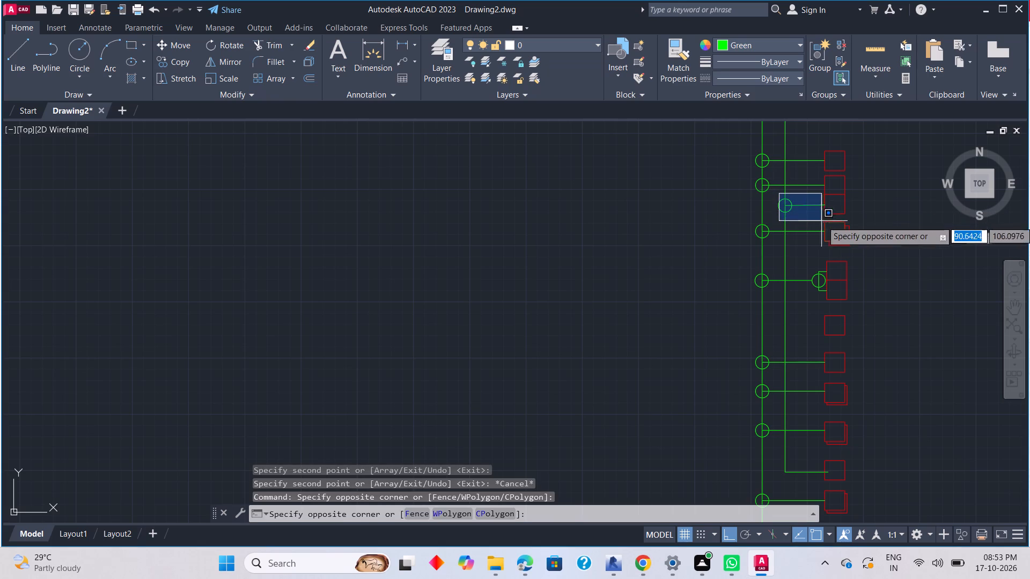
pyautogui.press('Escape')
pyautogui.click(772, 193)
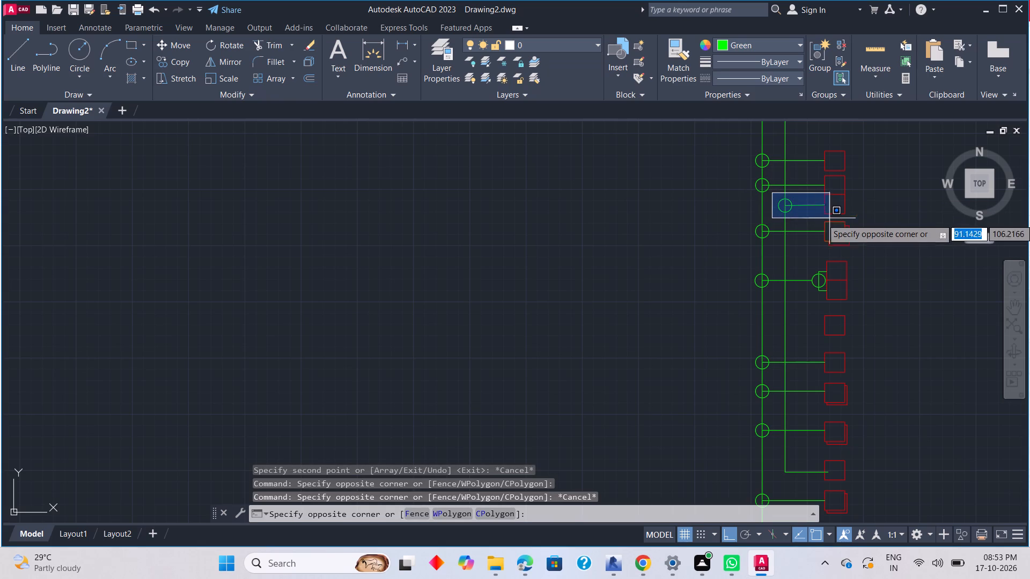
pyautogui.click(829, 217)
pyautogui.rightClick(852, 221)
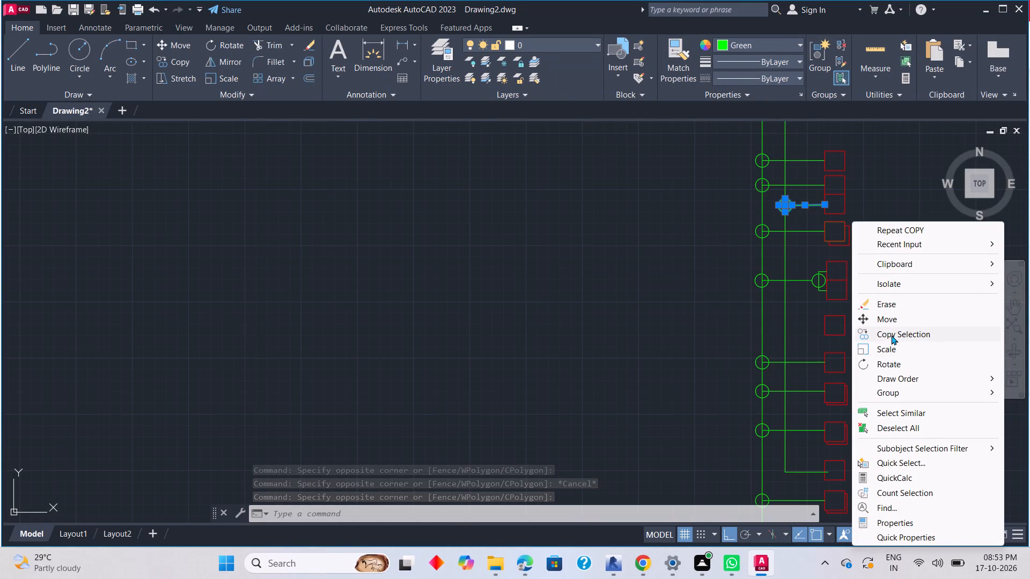
pyautogui.click(892, 335)
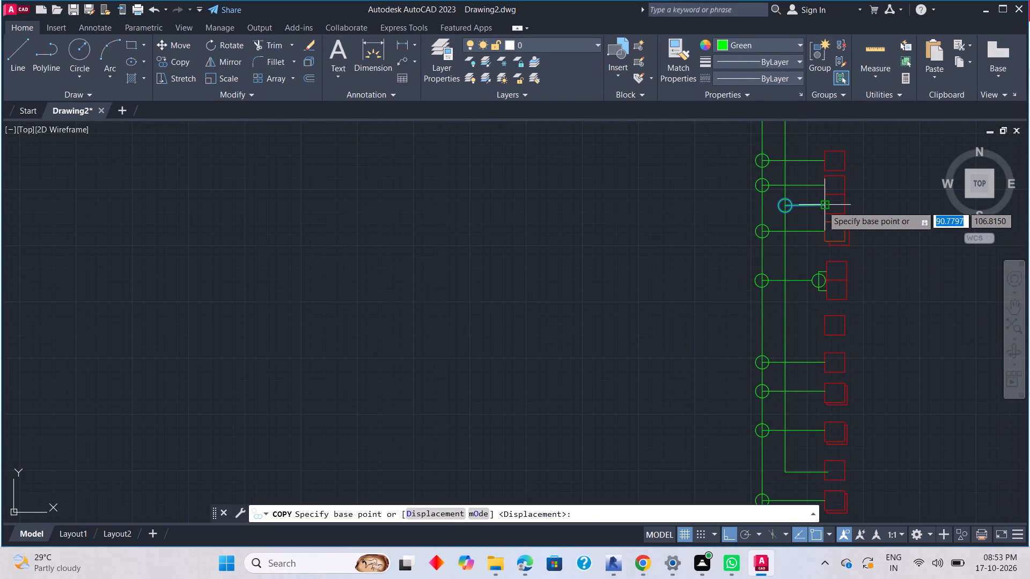
pyautogui.click(822, 206)
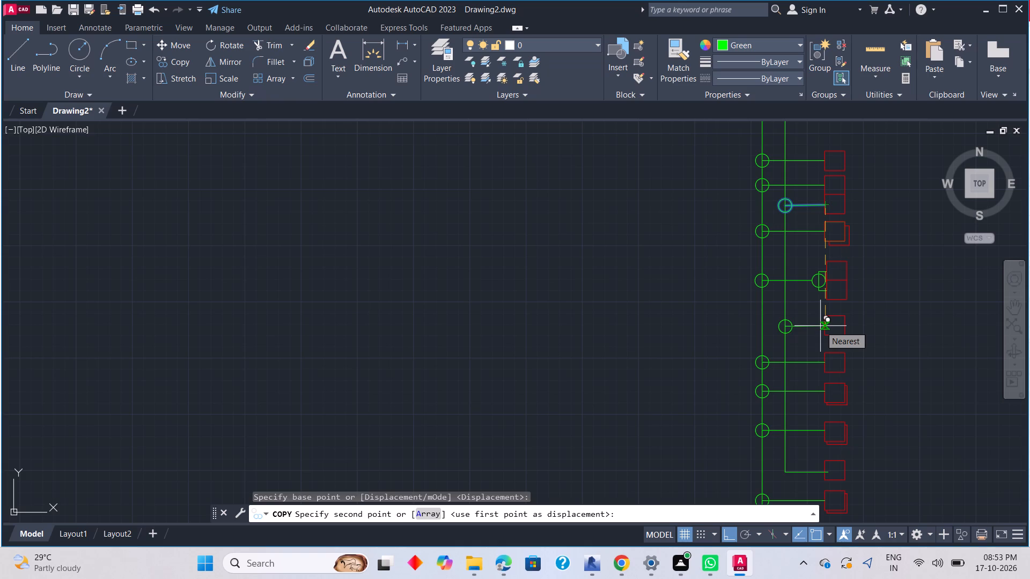
pyautogui.moveTo(834, 450); pyautogui.dragTo(836, 376, button='middle')
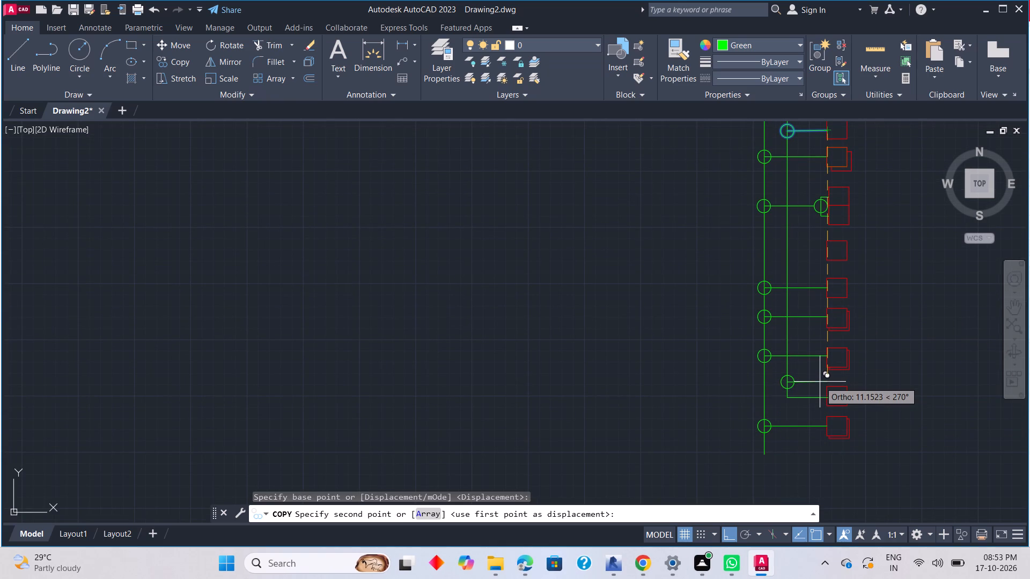
pyautogui.scroll(3, 818, 384)
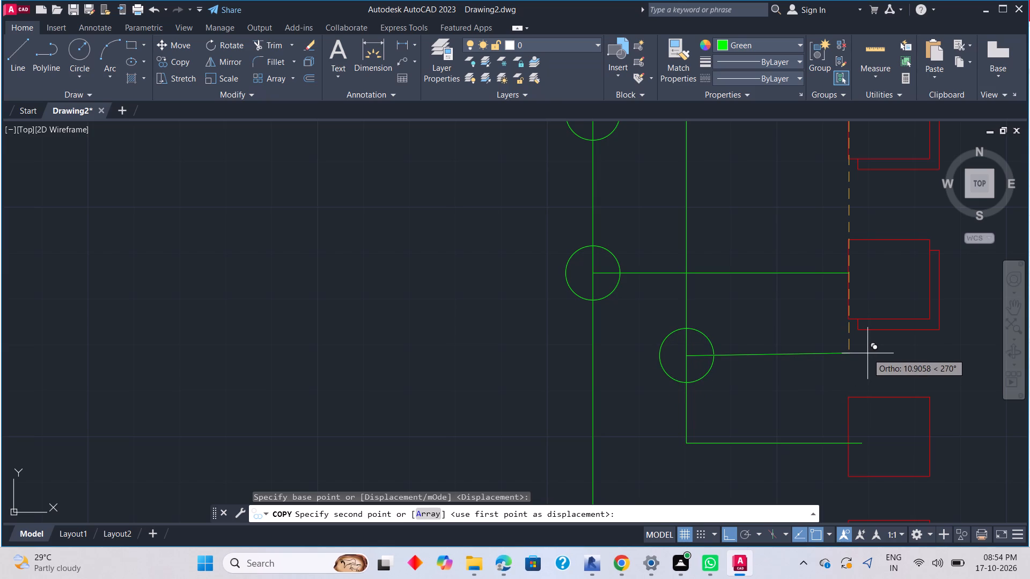
pyautogui.click(869, 360)
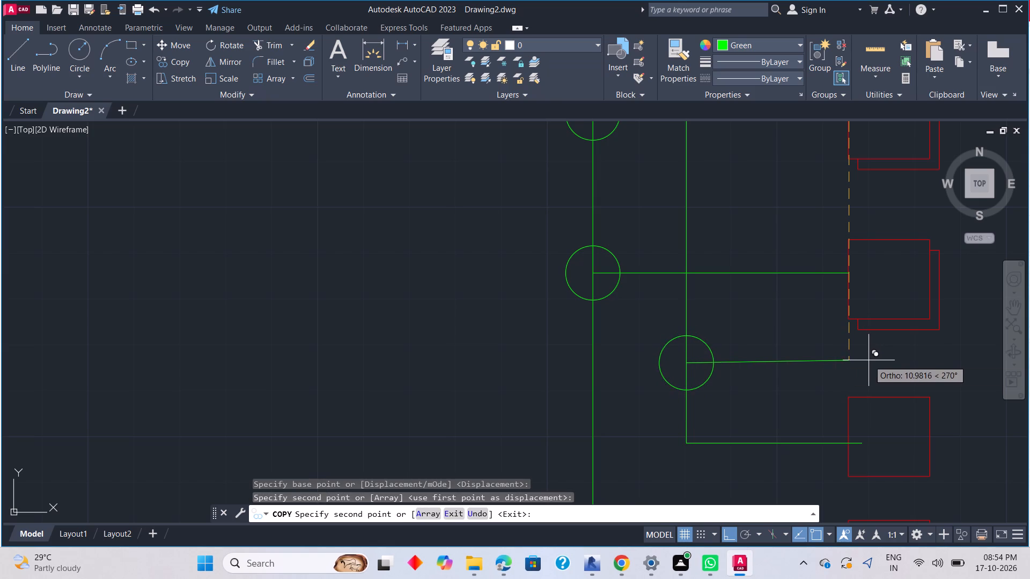
pyautogui.moveTo(882, 231); pyautogui.dragTo(880, 298, button='middle')
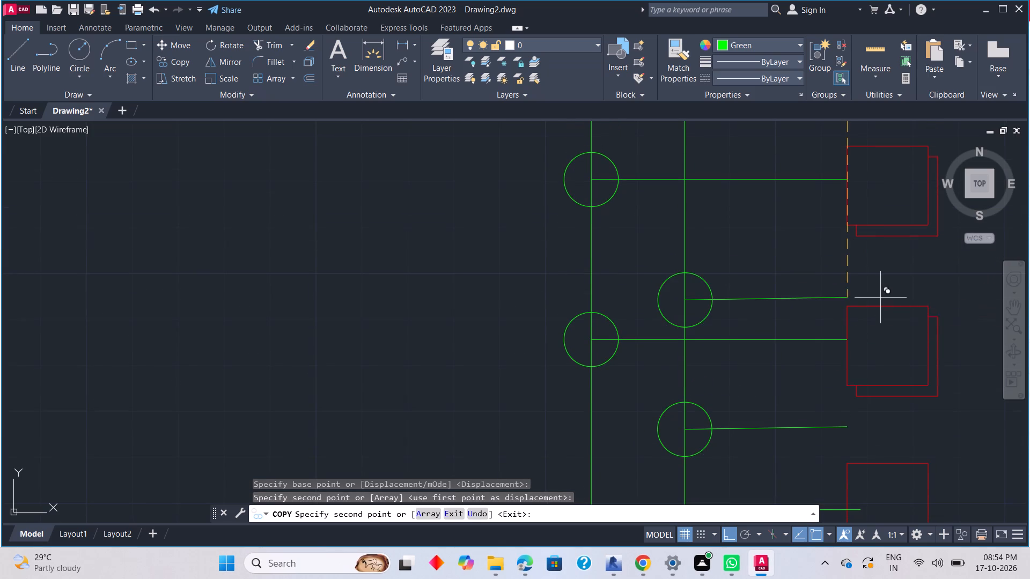
pyautogui.click(891, 266)
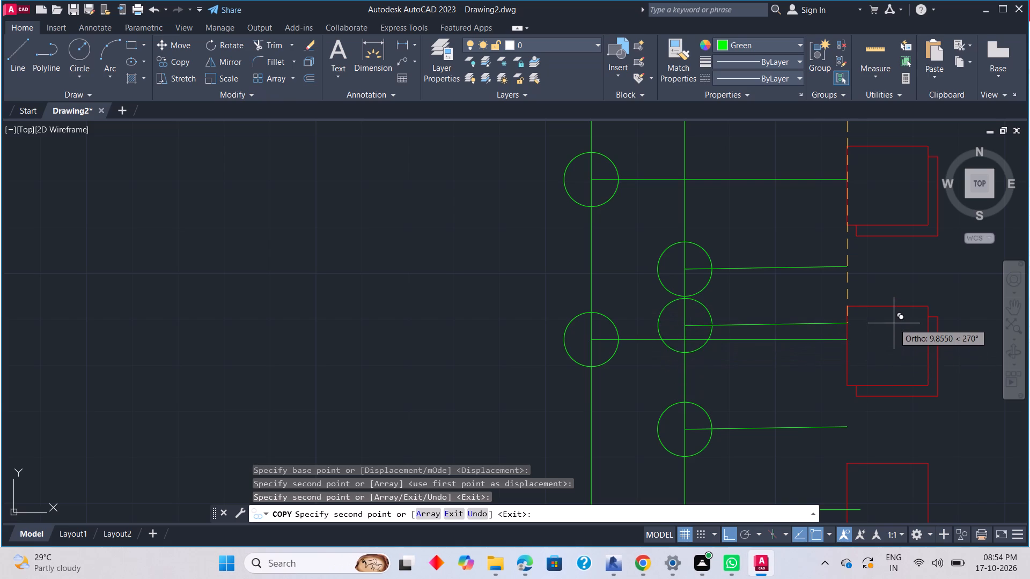
pyautogui.press('Escape')
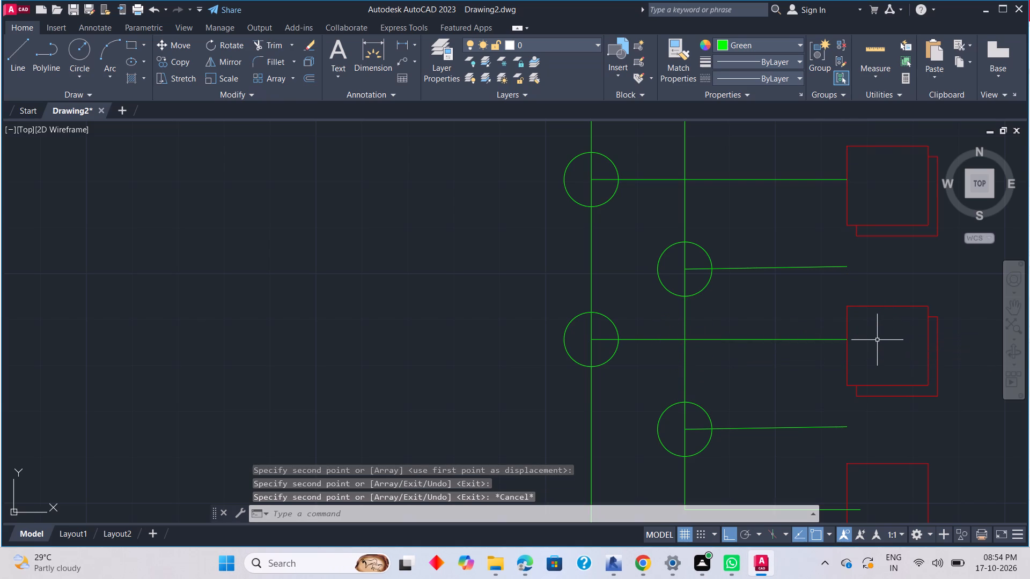
# Draw a green line from the upper offset pair's bottom edge down to the new inner branch's level, and left to the branch's end.
pyautogui.press(';')
pyautogui.press('Escape')
pyautogui.write('L')
pyautogui.press('space')
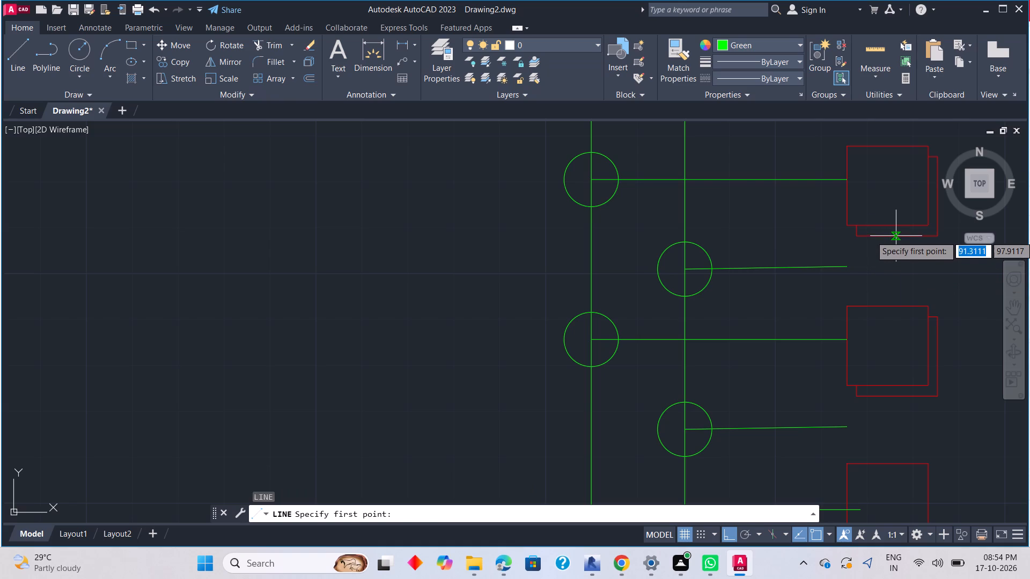
pyautogui.click(896, 236)
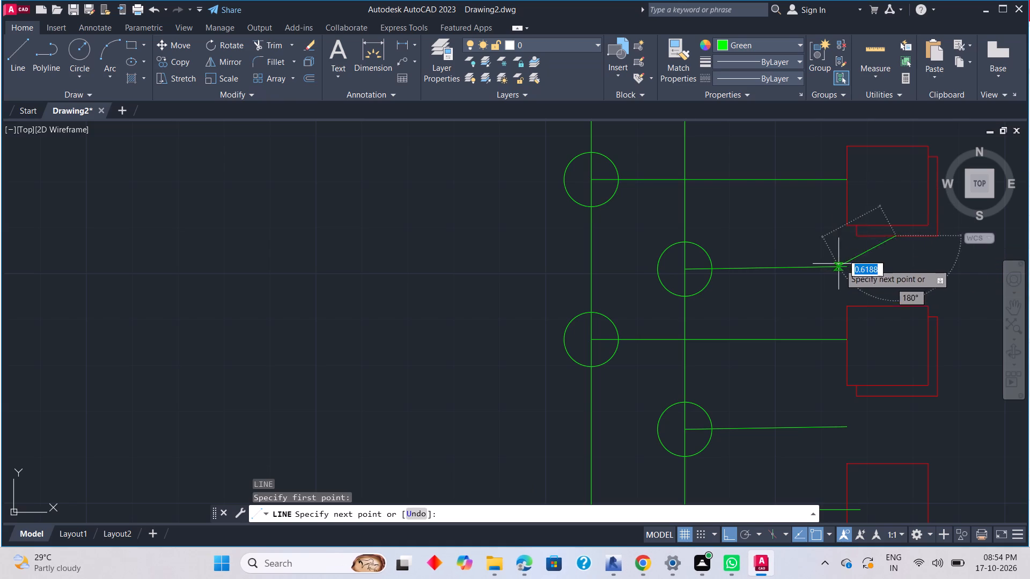
pyautogui.click(884, 266)
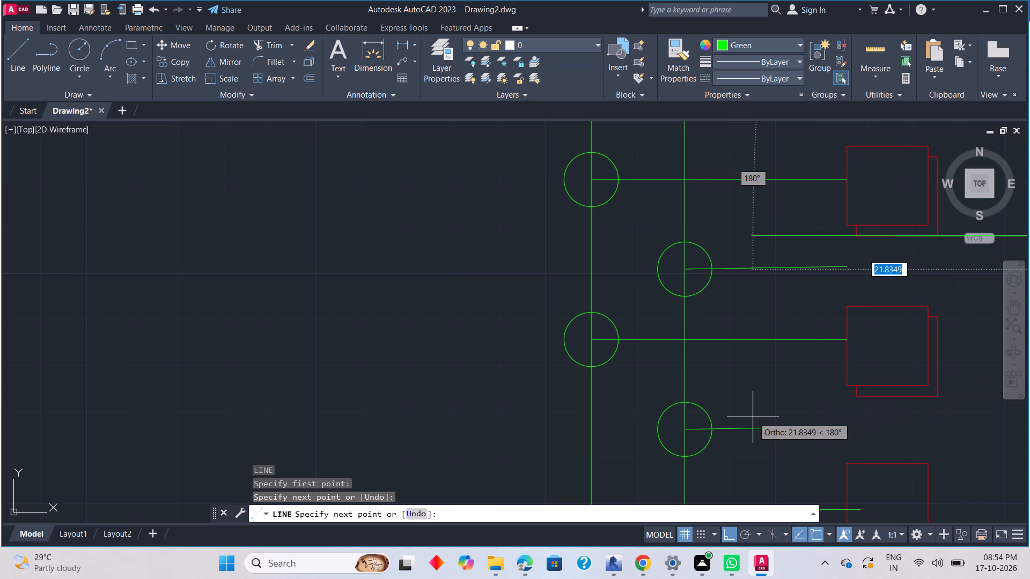
pyautogui.hotkey('ctrl', 'z')
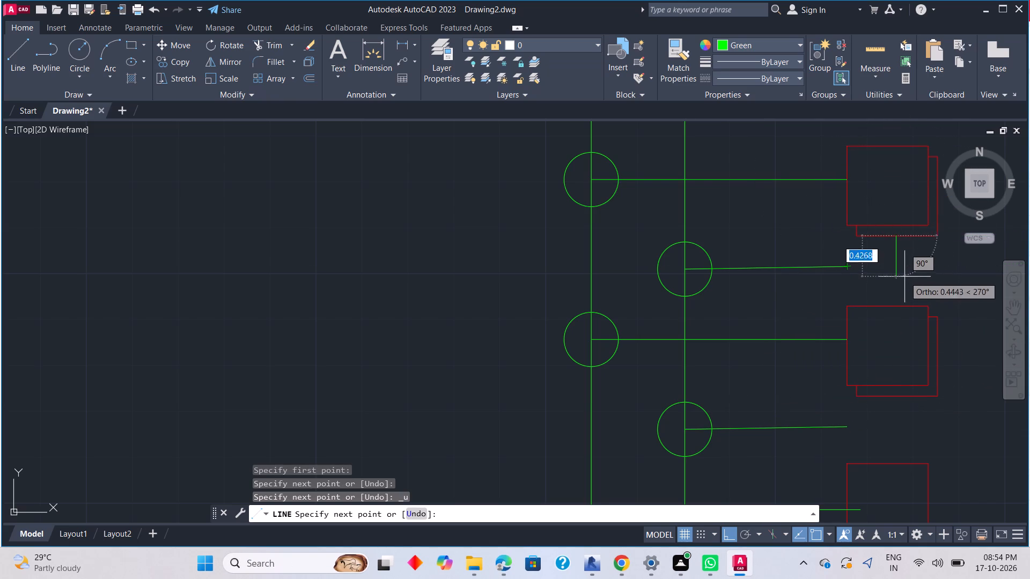
pyautogui.click(901, 266)
pyautogui.click(845, 266)
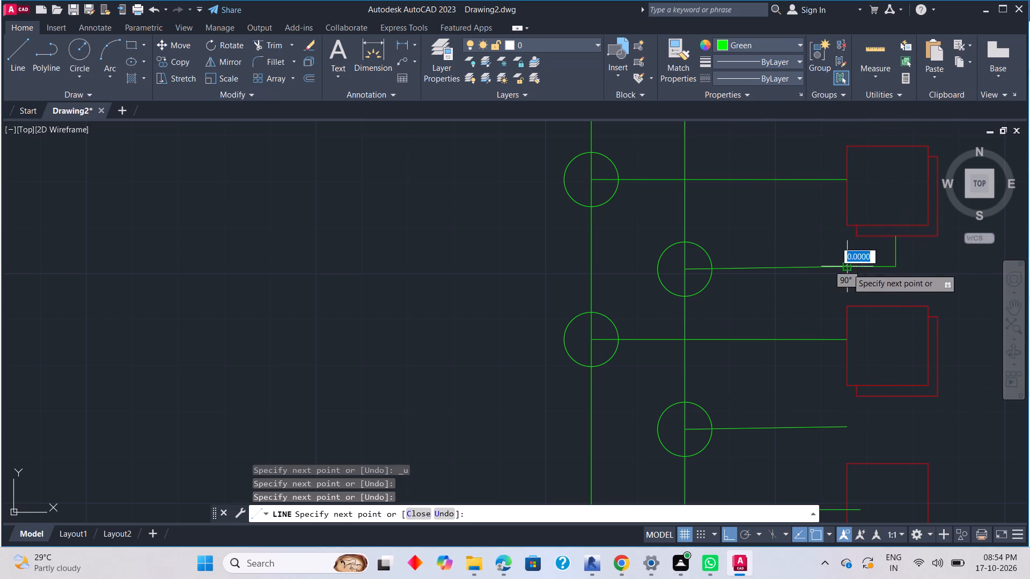
# Draw a green line from the next lower offset pair's bottom edge down to the inner branch's level, and left to the branch's end.
pyautogui.press('Escape')
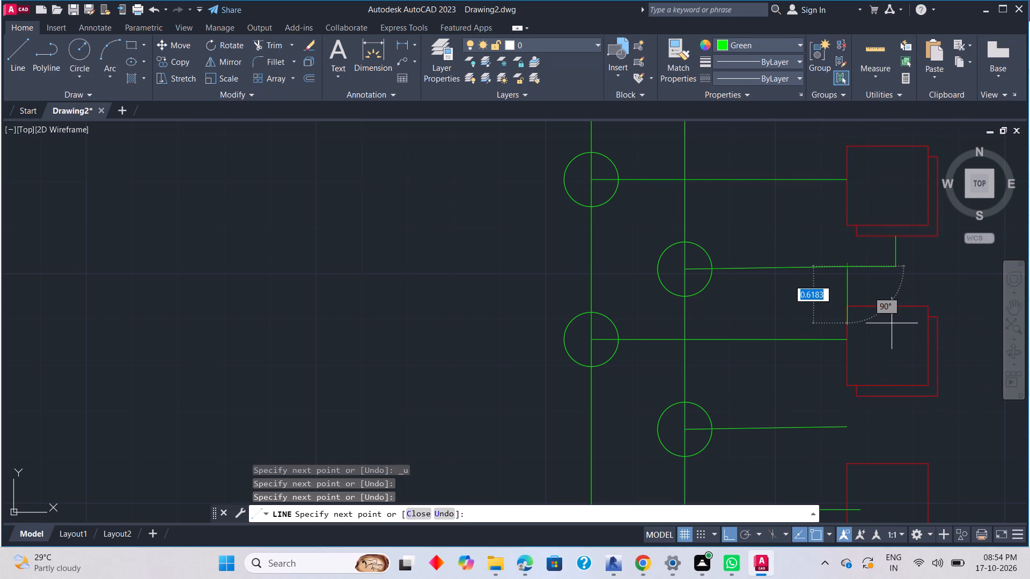
pyautogui.write('L')
pyautogui.press('space')
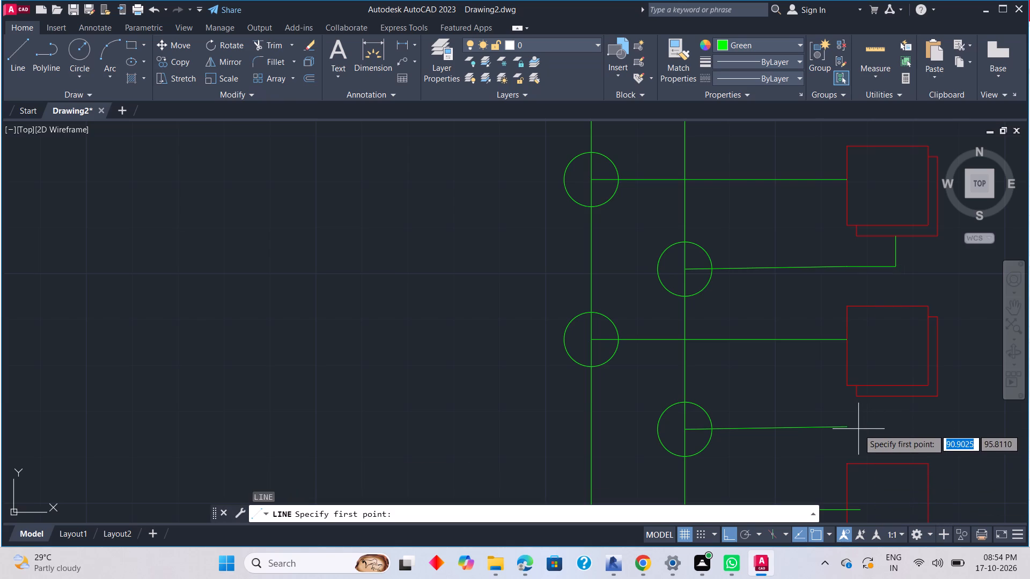
pyautogui.click(894, 396)
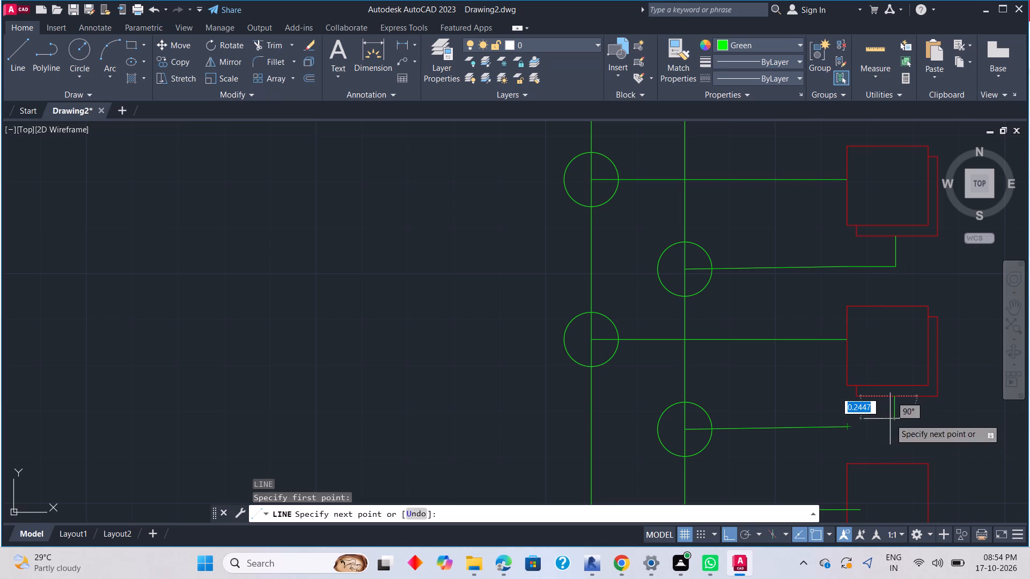
pyautogui.click(890, 424)
pyautogui.click(853, 428)
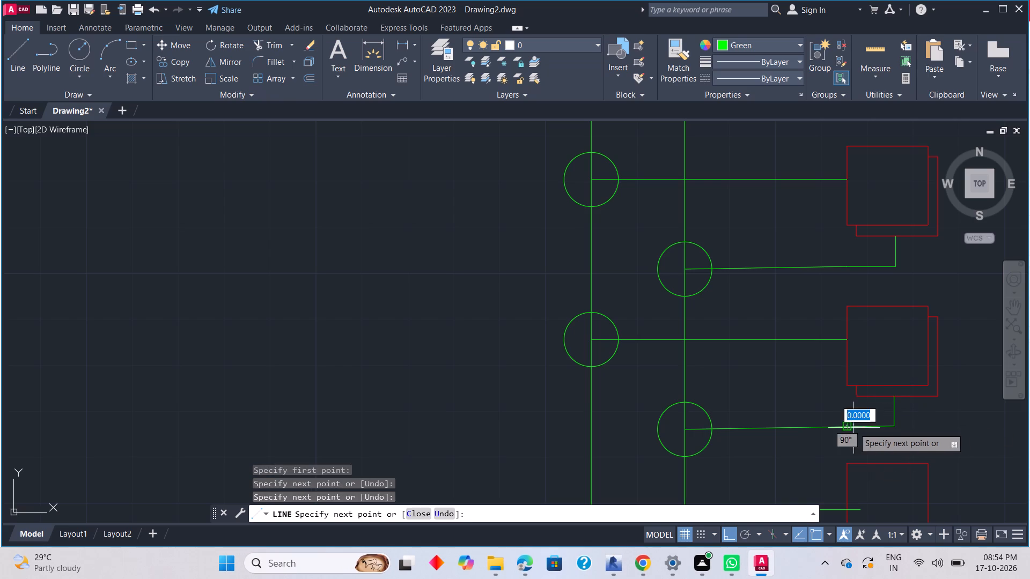
pyautogui.press('Escape')
# Hatch all segments of the top two circles on the outer vertical with the SOLID pattern in green.
pyautogui.scroll(-1, 914, 428)
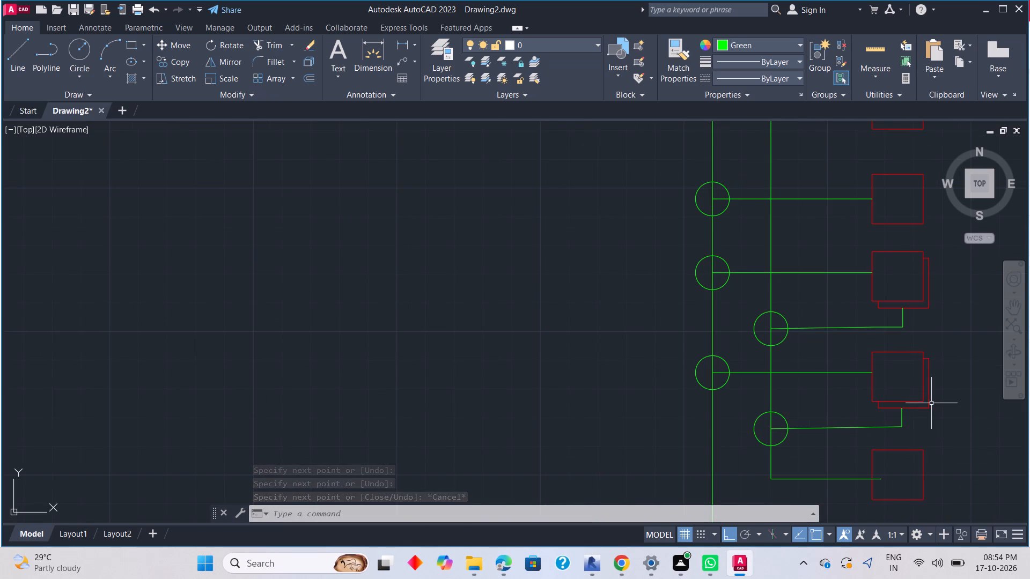
pyautogui.scroll(-3, 931, 405)
pyautogui.scroll(2, 930, 413)
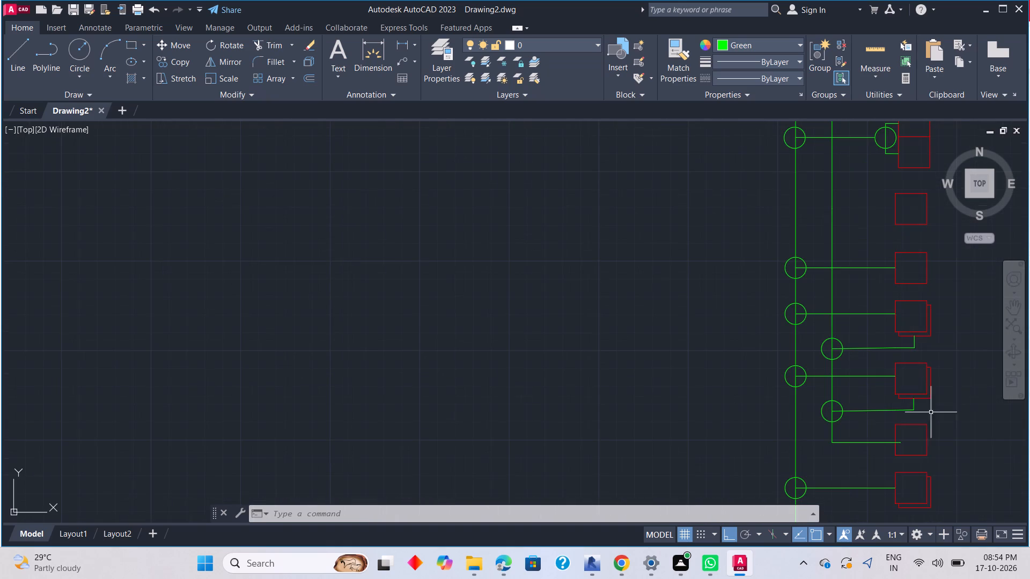
pyautogui.moveTo(948, 396); pyautogui.dragTo(830, 462, button='middle')
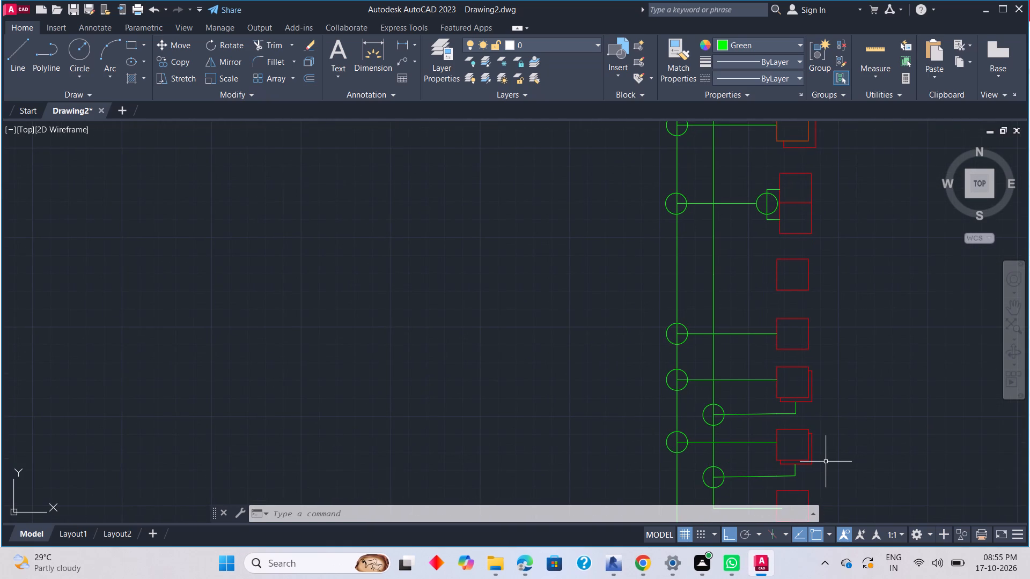
pyautogui.write('H')
pyautogui.press('space')
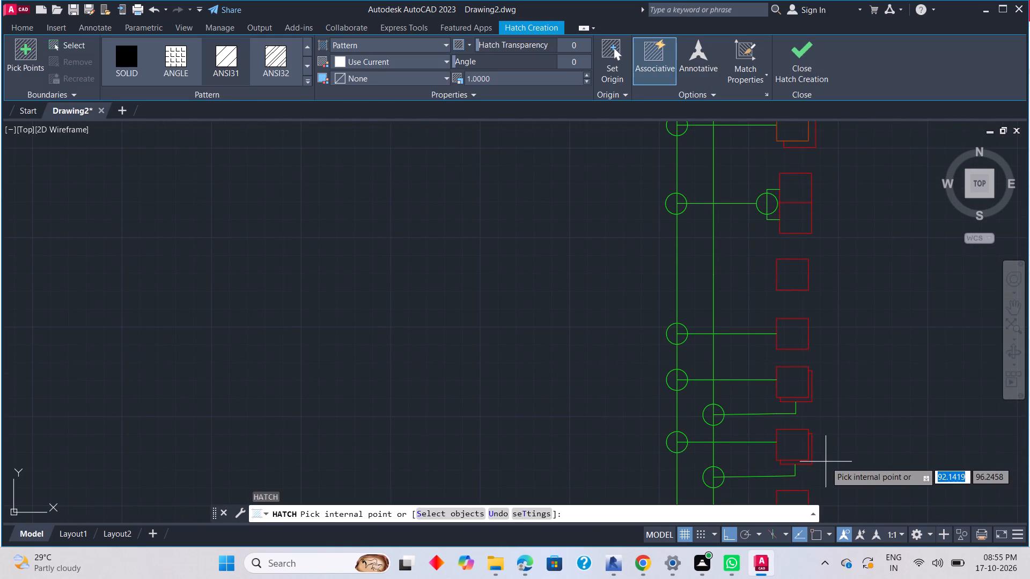
pyautogui.click(135, 54)
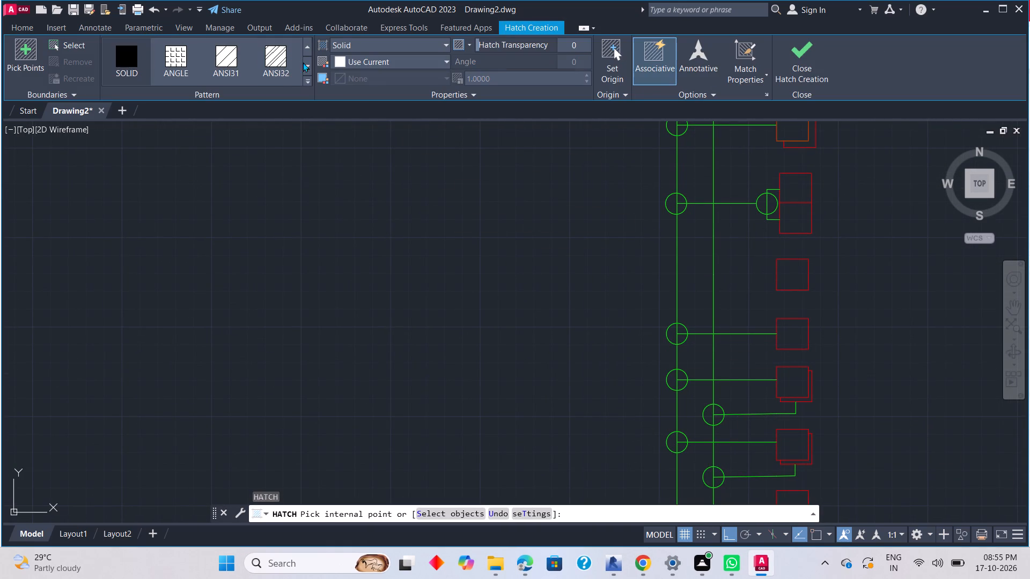
pyautogui.click(410, 61)
pyautogui.click(369, 199)
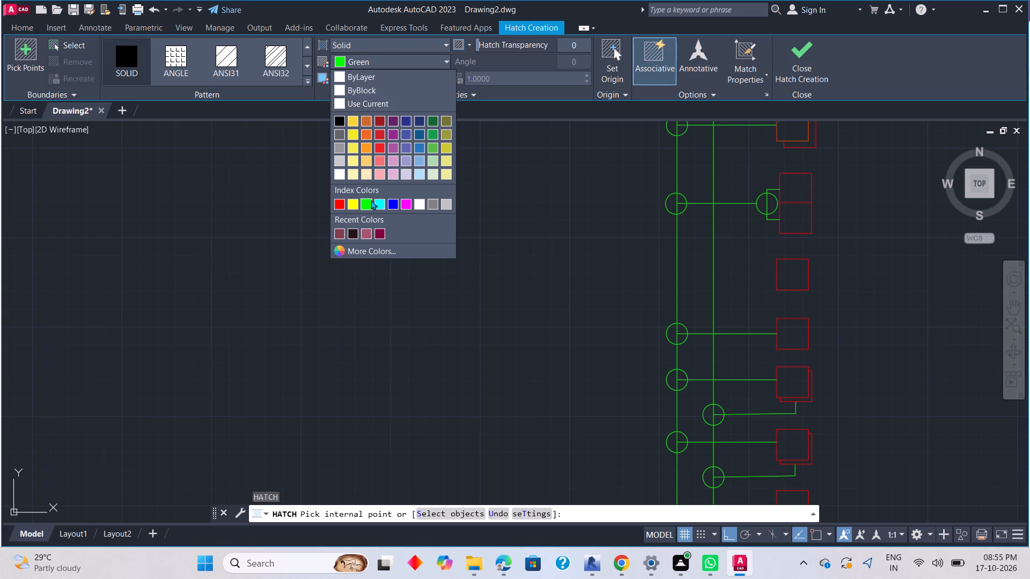
pyautogui.scroll(-3, 707, 259)
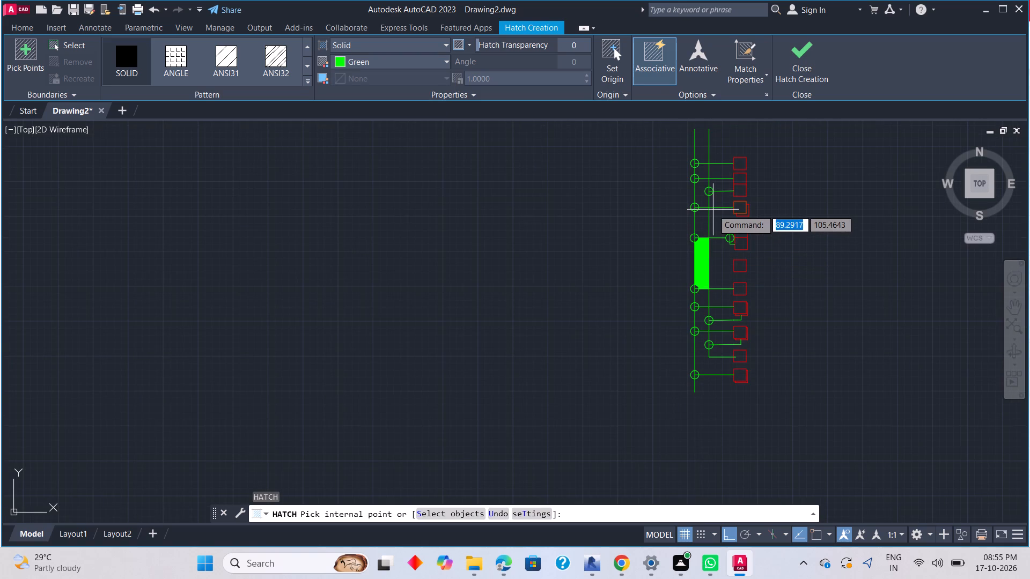
pyautogui.moveTo(707, 220); pyautogui.dragTo(643, 337, button='middle')
pyautogui.scroll(2, 645, 299)
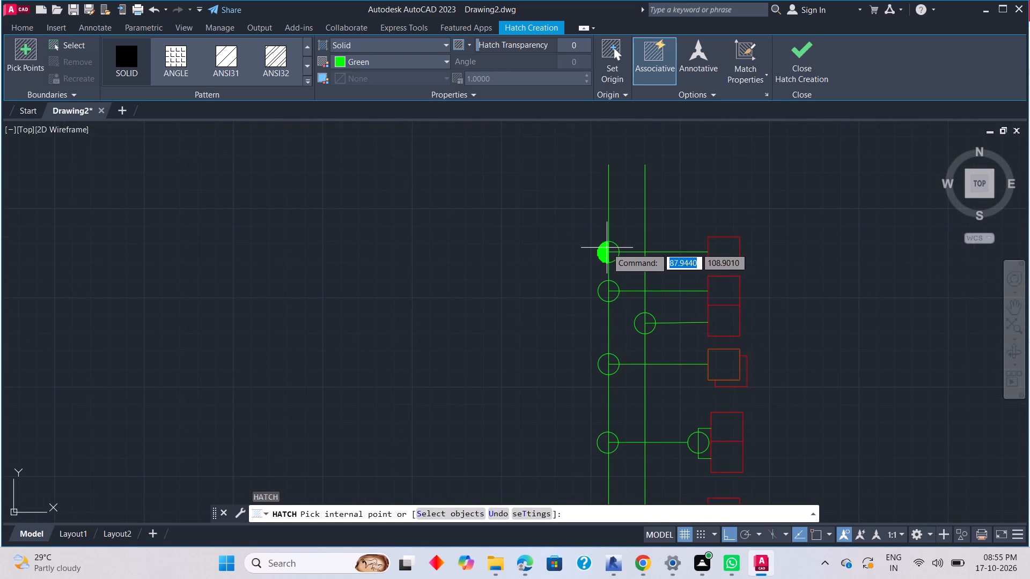
pyautogui.click(607, 248)
pyautogui.click(613, 249)
pyautogui.click(610, 259)
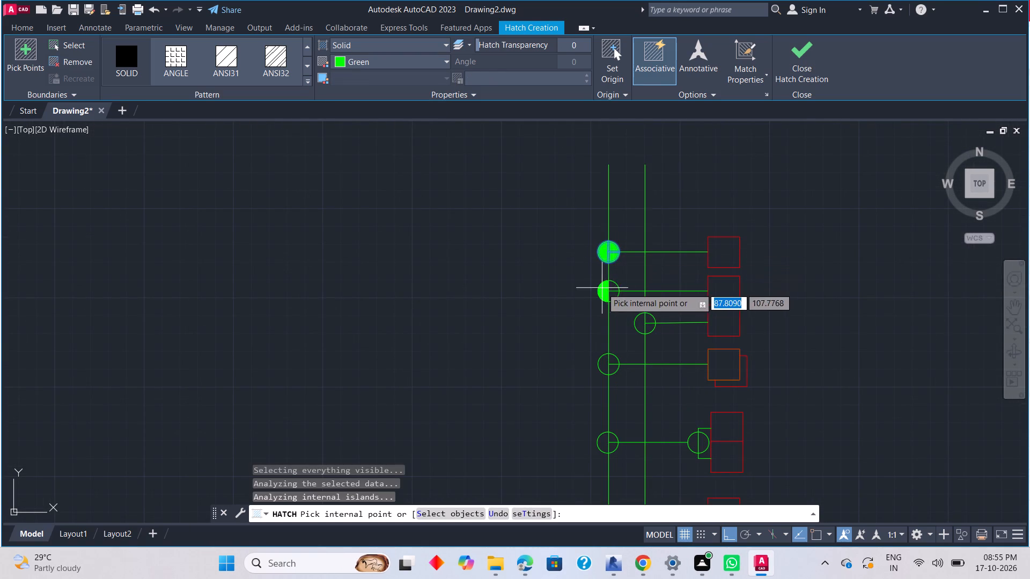
pyautogui.click(602, 287)
pyautogui.click(612, 286)
pyautogui.click(612, 295)
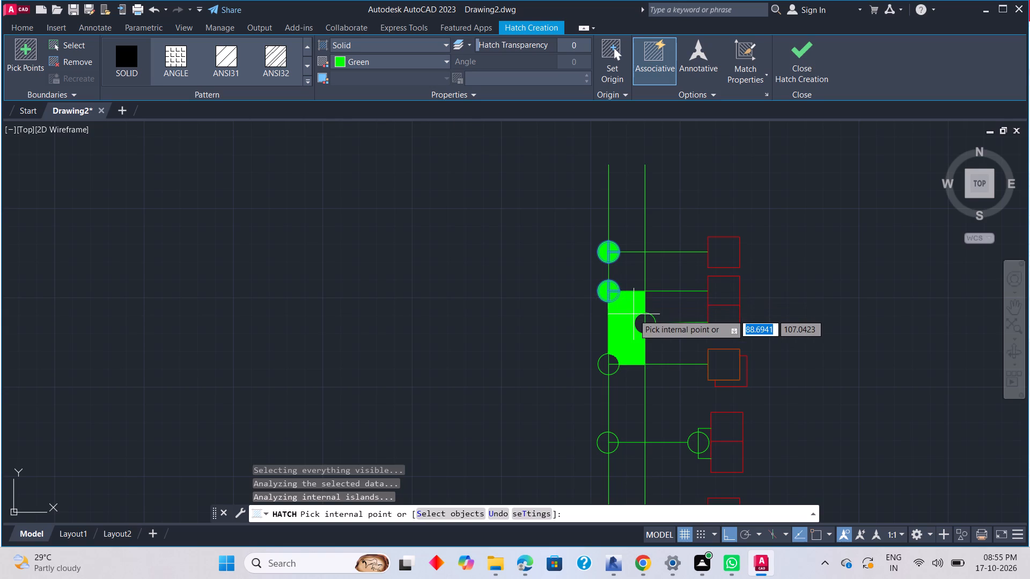
# Add solid green hatch to every segment of the inner vertical's topmost circle, including the lower-right quarter.
pyautogui.click(644, 318)
pyautogui.click(651, 320)
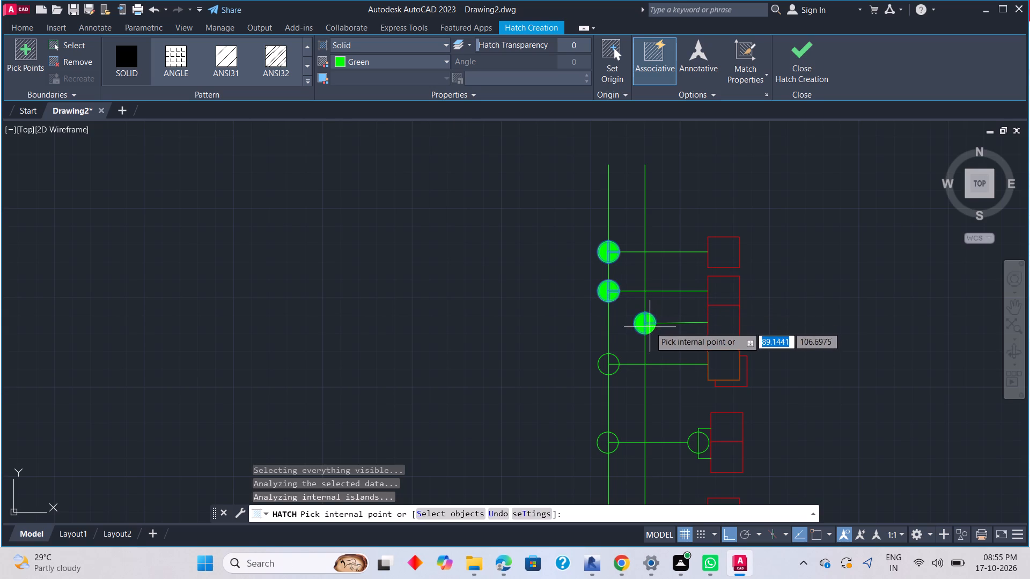
pyautogui.click(650, 326)
pyautogui.click(638, 293)
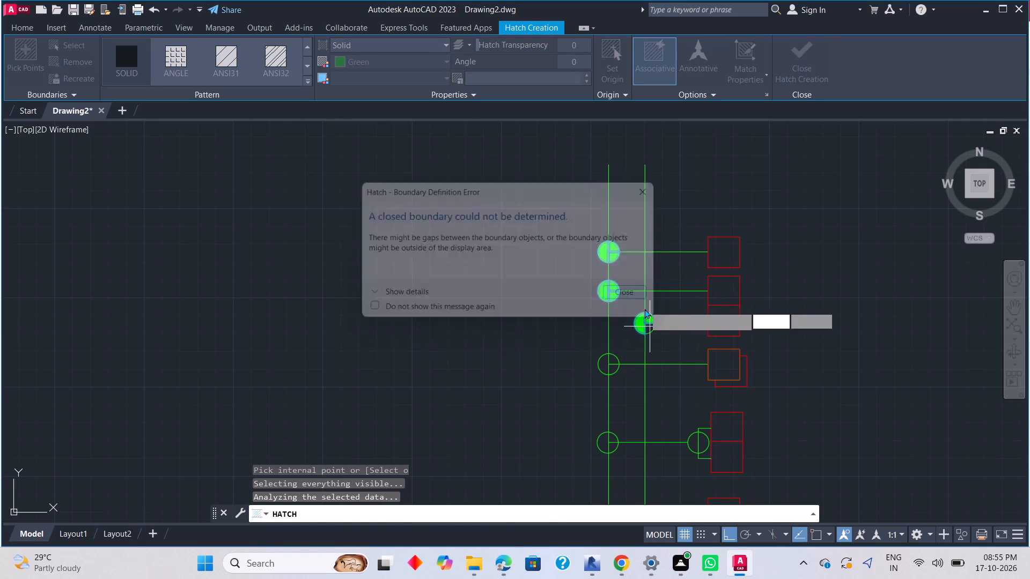
pyautogui.click(648, 326)
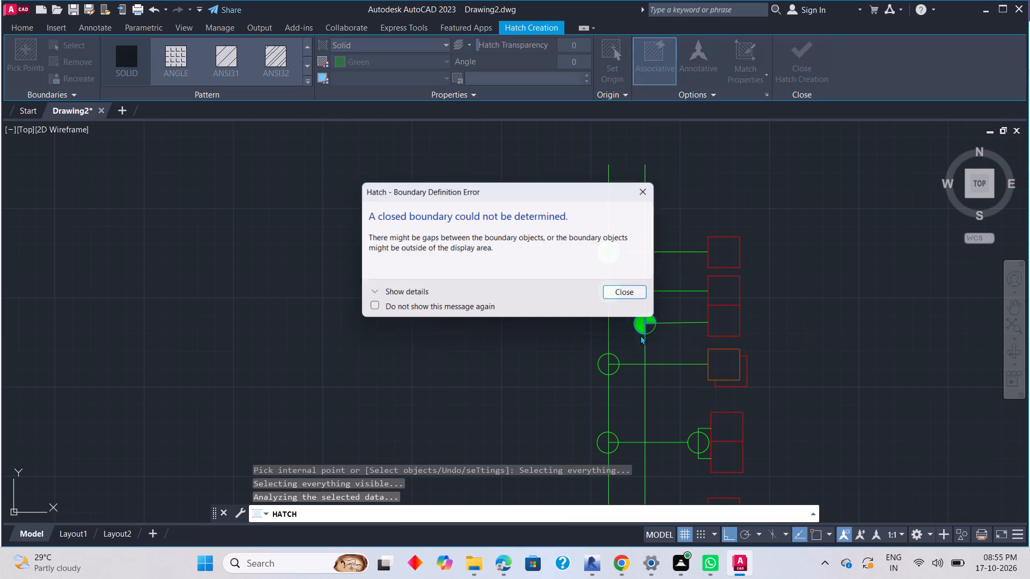
pyautogui.click(647, 296)
pyautogui.scroll(3, 650, 319)
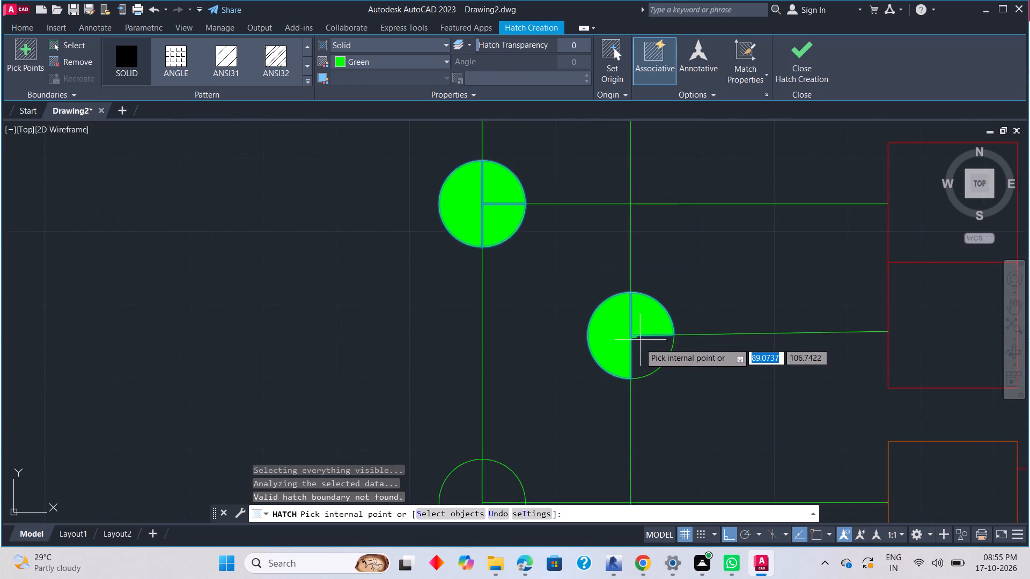
pyautogui.scroll(4, 639, 343)
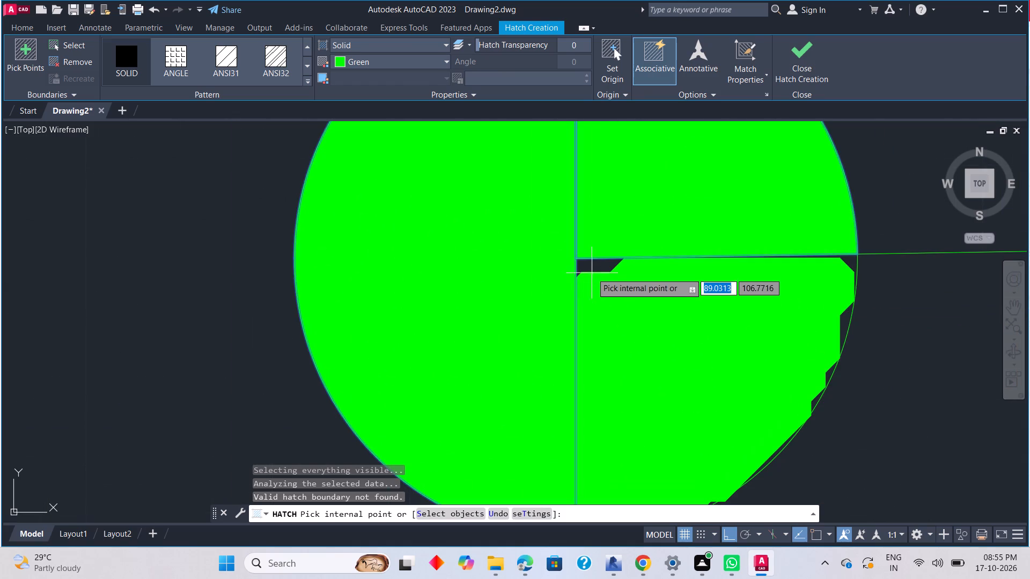
pyautogui.click(594, 265)
# Fill the outer vertical's third and fourth circles and the bracket circle at the adjoining rectangles with solid green hatch.
pyautogui.scroll(-3, 620, 338)
pyautogui.moveTo(632, 378); pyautogui.dragTo(682, 161, button='middle')
pyautogui.click(440, 333)
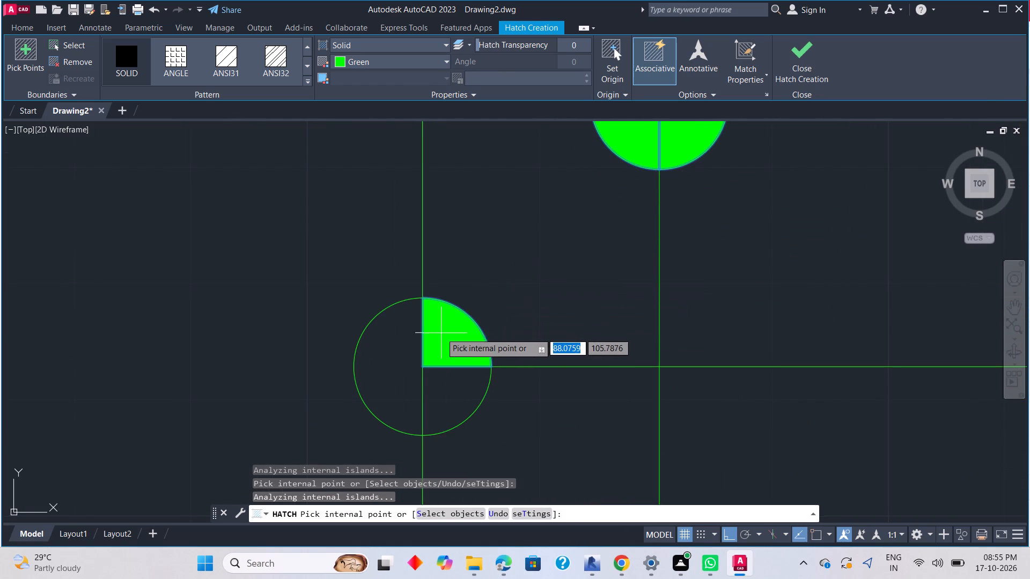
pyautogui.click(411, 362)
pyautogui.click(431, 381)
pyautogui.scroll(-3, 498, 403)
pyautogui.moveTo(497, 458); pyautogui.dragTo(510, 254, button='middle')
pyautogui.click(488, 369)
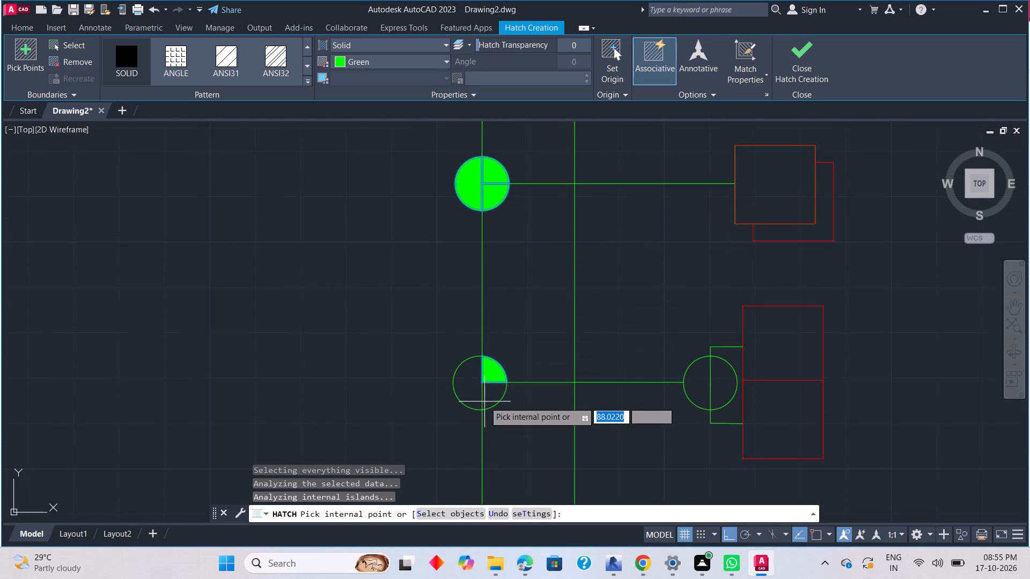
pyautogui.click(485, 398)
pyautogui.click(468, 387)
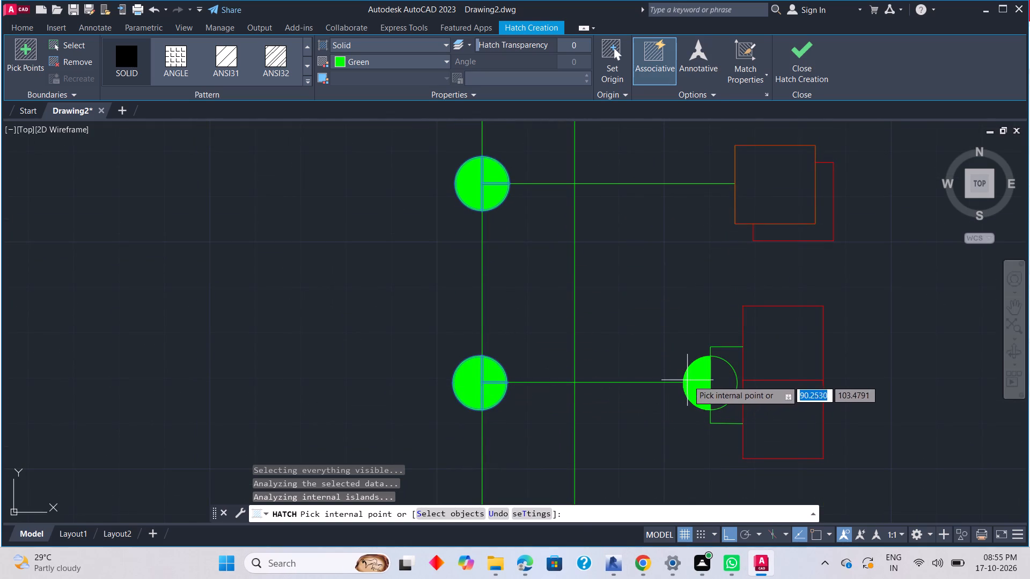
pyautogui.click(688, 380)
pyautogui.click(719, 380)
# Fill the outer vertical's fifth and sixth circles, at the single rectangle and the offset pair below it, with solid green hatch.
pyautogui.scroll(-3, 594, 438)
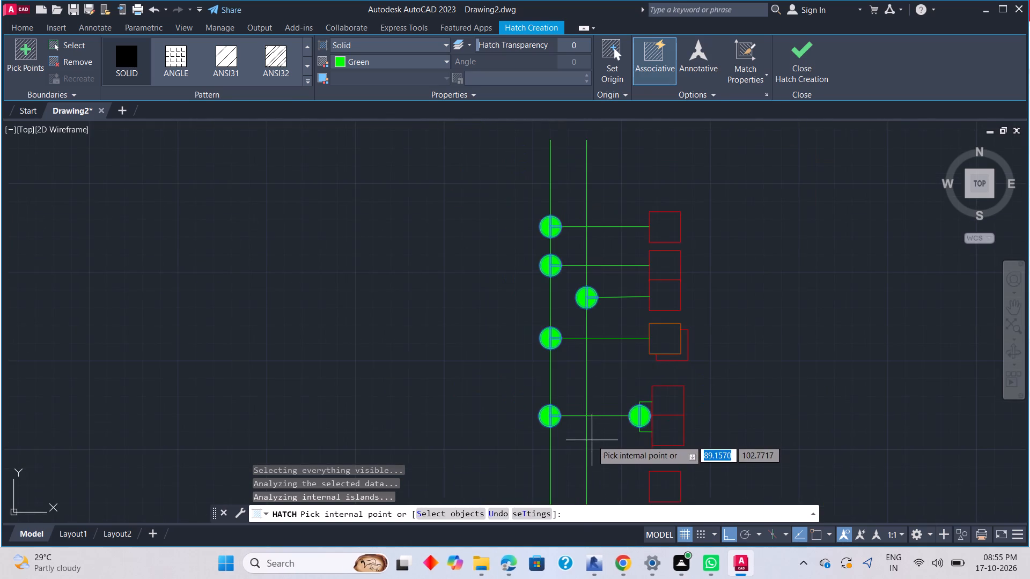
pyautogui.moveTo(592, 439); pyautogui.dragTo(608, 213, button='middle')
pyautogui.click(562, 321)
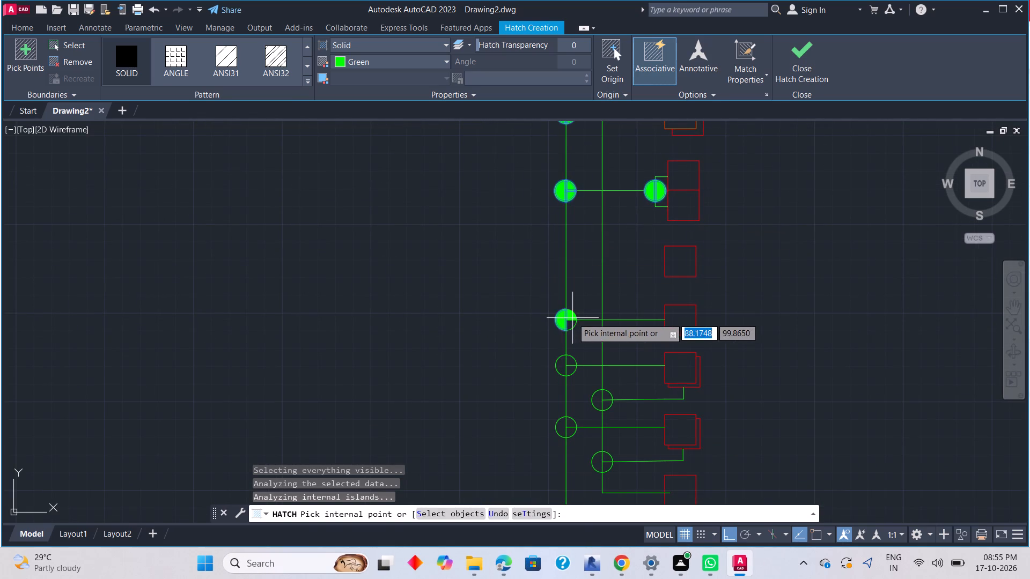
pyautogui.click(572, 318)
pyautogui.click(572, 322)
pyautogui.moveTo(569, 360); pyautogui.dragTo(571, 366)
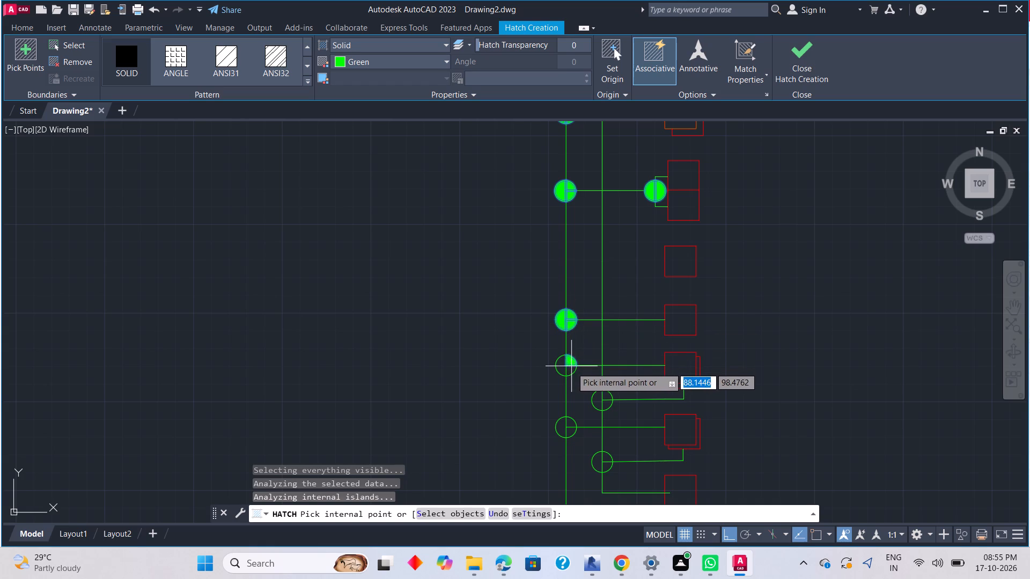
pyautogui.click(569, 366)
pyautogui.click(560, 360)
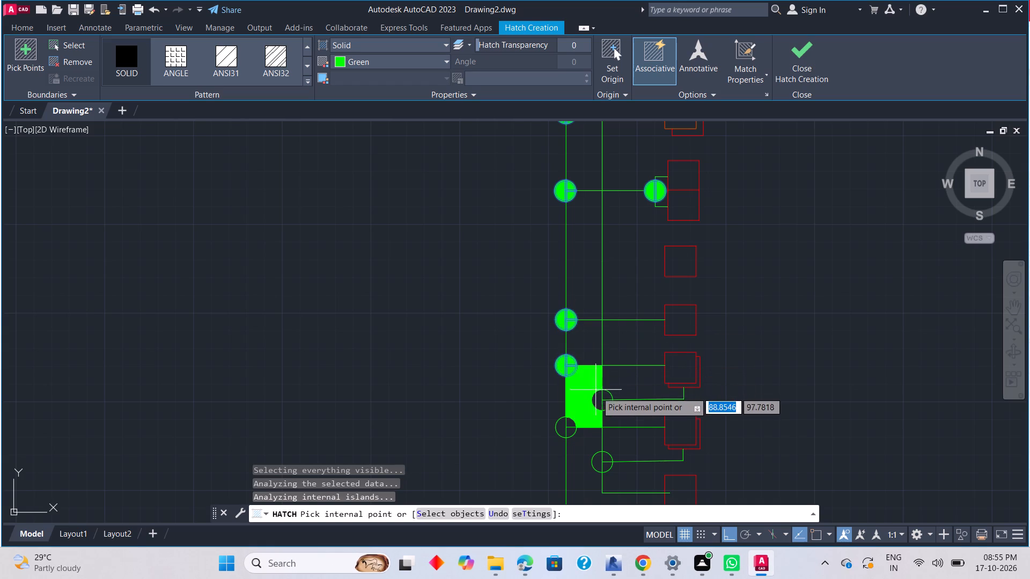
# Fill every segment of the inner vertical's second circle, below the sixth outer branch, with solid green hatch.
pyautogui.click(595, 398)
pyautogui.click(608, 398)
pyautogui.moveTo(606, 404); pyautogui.dragTo(601, 405)
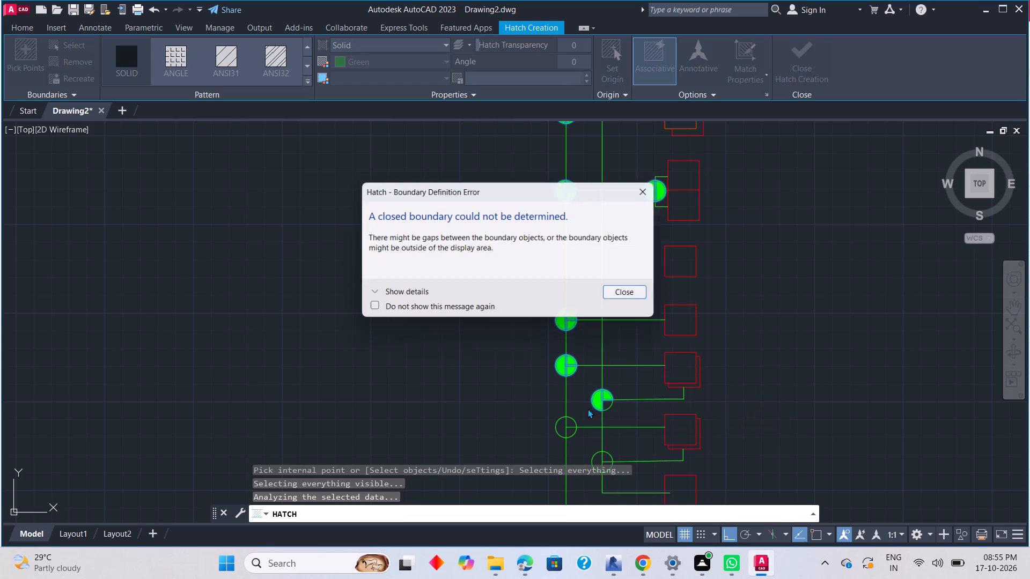
pyautogui.click(624, 299)
pyautogui.scroll(1, 600, 398)
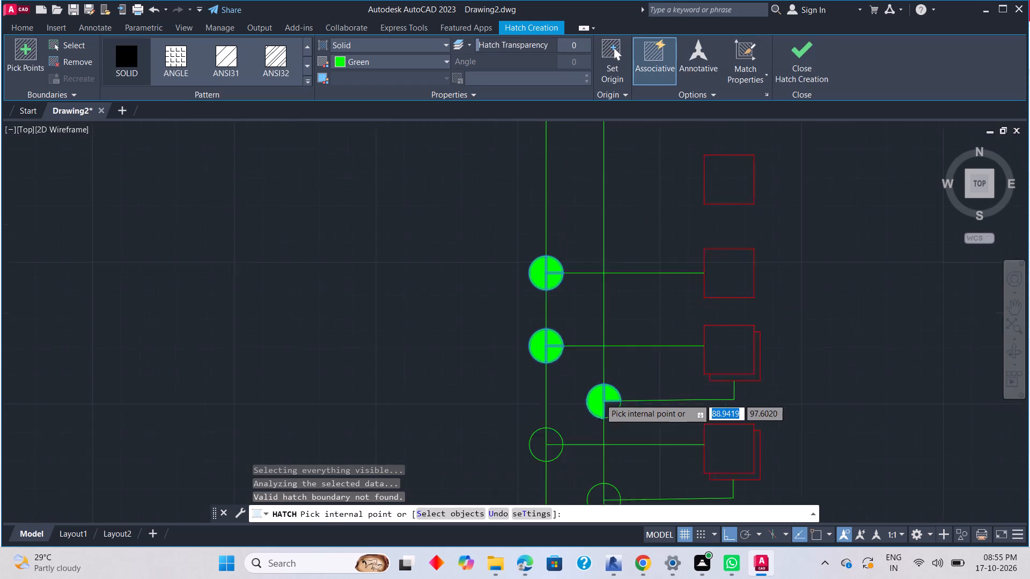
pyautogui.scroll(1, 600, 398)
pyautogui.click(616, 419)
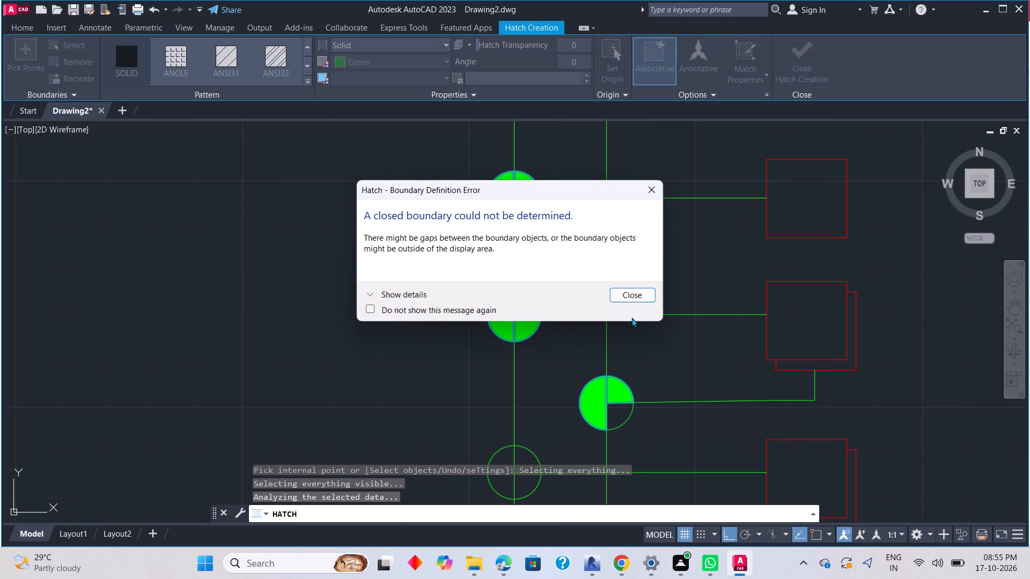
pyautogui.click(631, 298)
pyautogui.scroll(3, 623, 389)
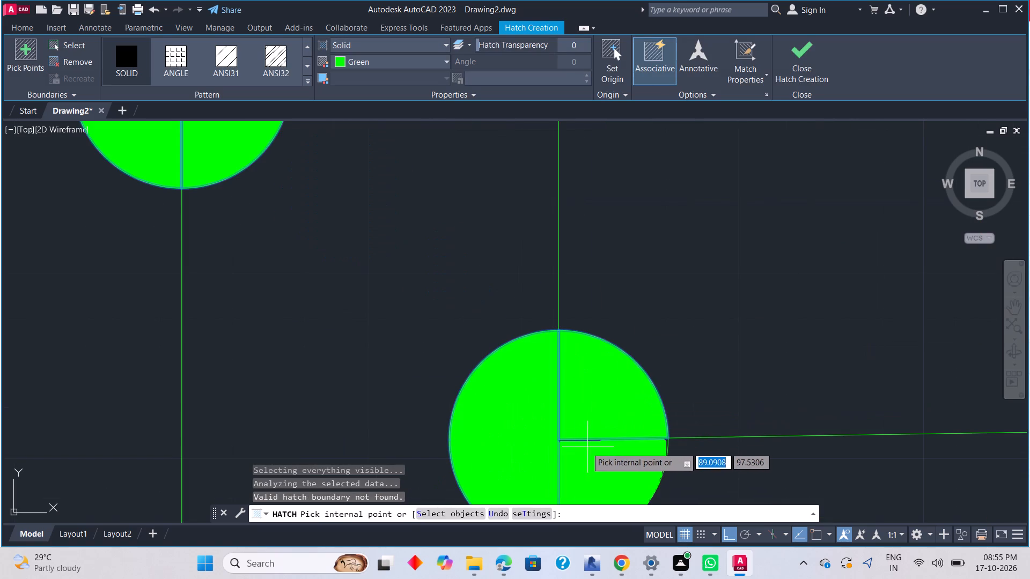
pyautogui.click(583, 447)
# Fill the outer vertical's seventh circle and the inner vertical's lowest circle with solid green hatch.
pyautogui.scroll(-4, 585, 435)
pyautogui.moveTo(605, 457); pyautogui.dragTo(649, 337, button='middle')
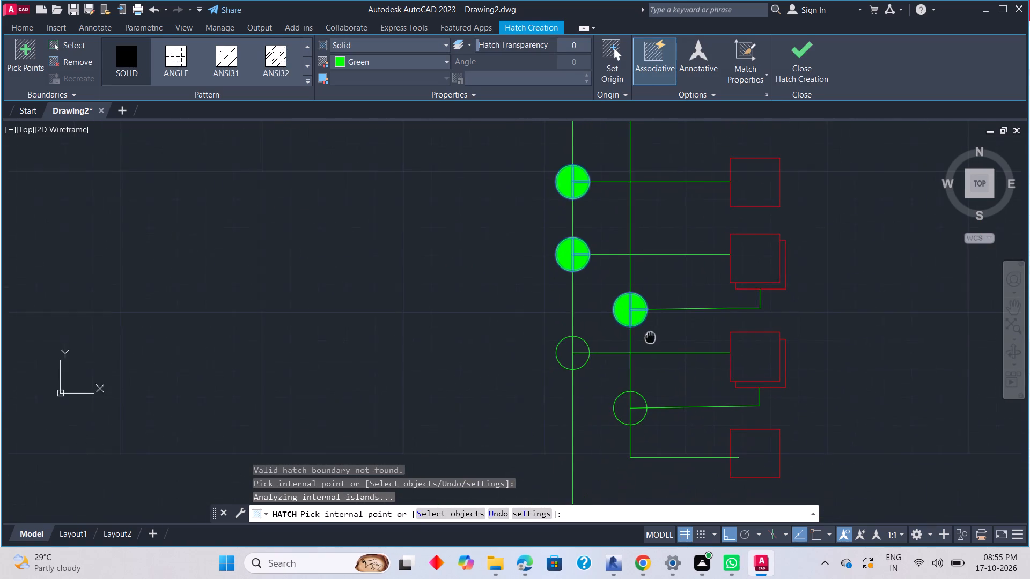
pyautogui.scroll(2, 571, 347)
pyautogui.click(559, 350)
pyautogui.click(584, 343)
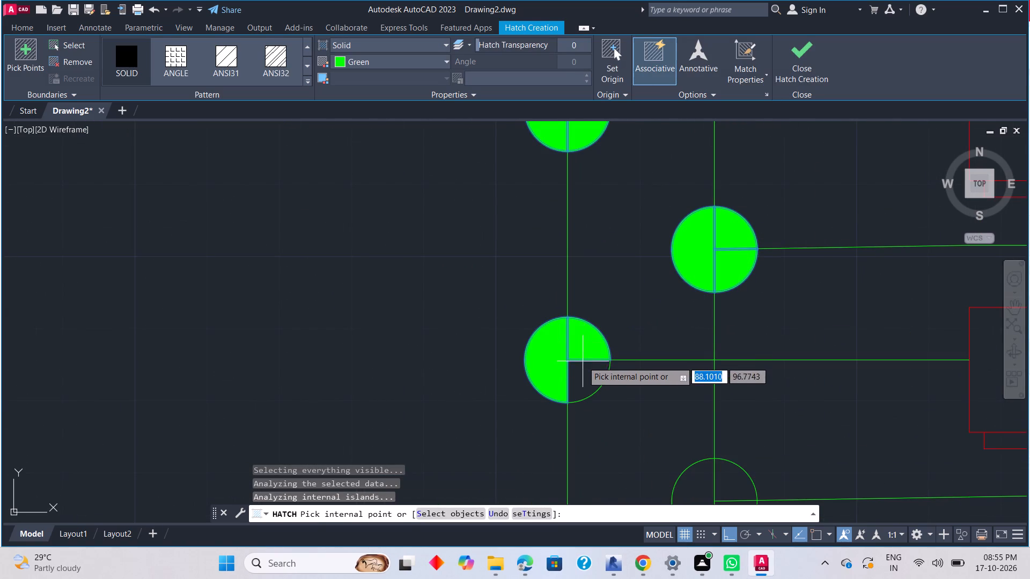
pyautogui.click(585, 373)
pyautogui.scroll(-3, 682, 414)
pyautogui.moveTo(692, 425); pyautogui.dragTo(665, 368, button='middle')
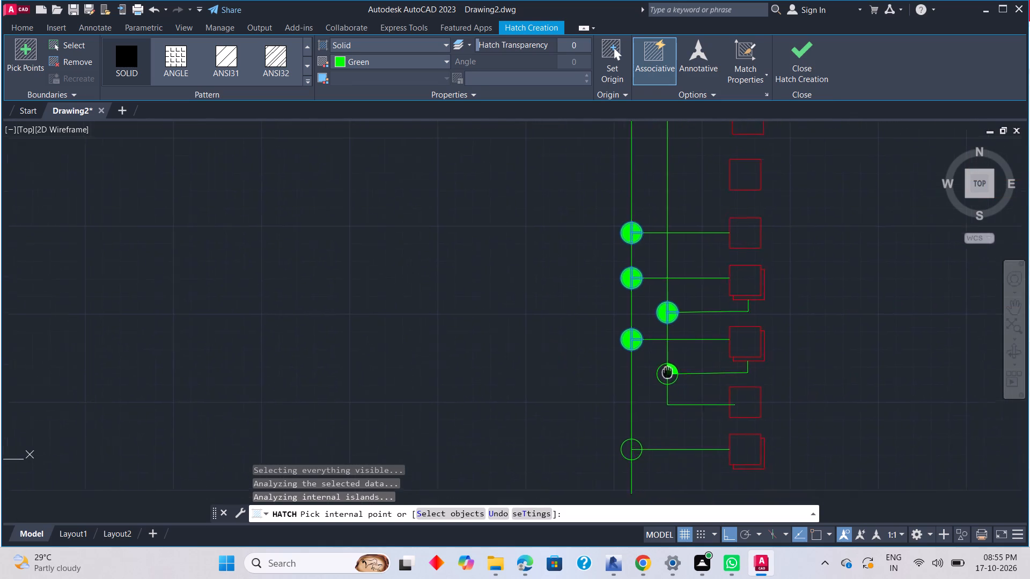
pyautogui.moveTo(665, 368); pyautogui.dragTo(660, 366, button='middle')
pyautogui.scroll(3, 649, 367)
pyautogui.click(665, 360)
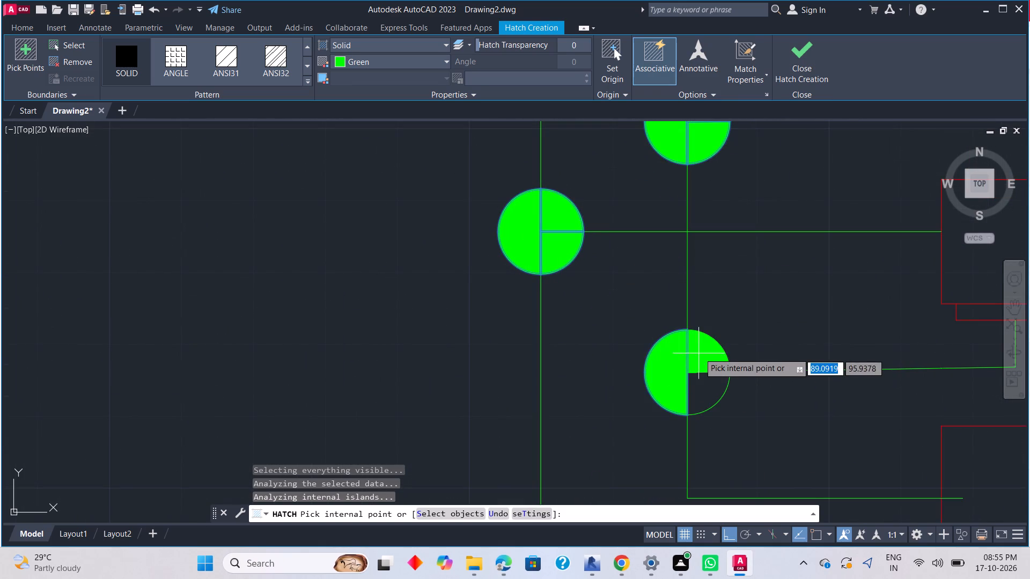
pyautogui.click(700, 352)
pyautogui.click(697, 376)
# Fill every segment of the outer vertical's lowest circle, at the bottom offset rectangles, with solid green hatch and finish the hatch.
pyautogui.scroll(-3, 627, 393)
pyautogui.moveTo(618, 431); pyautogui.dragTo(635, 343, button='middle')
pyautogui.scroll(1, 616, 363)
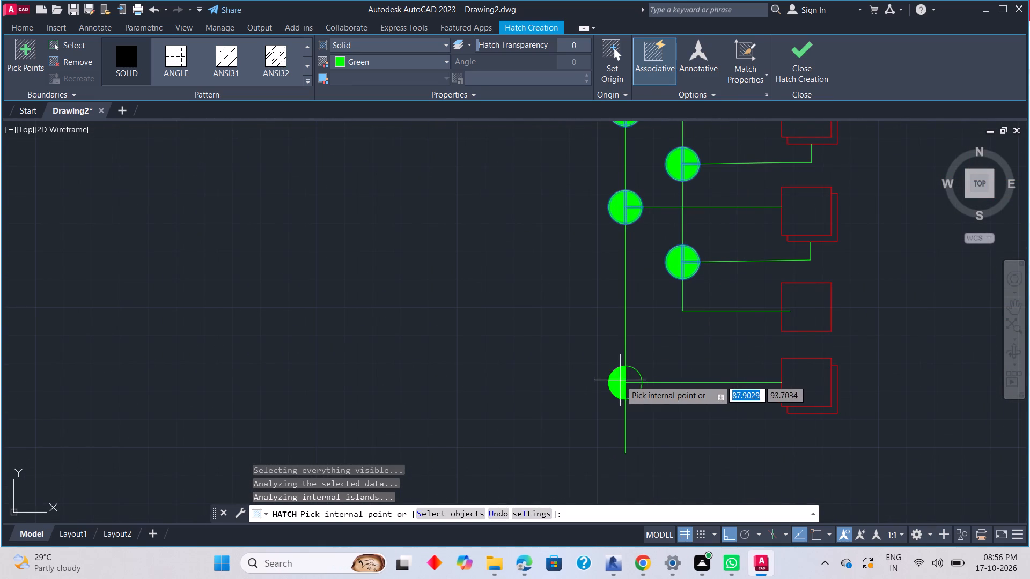
pyautogui.click(619, 381)
pyautogui.click(631, 376)
pyautogui.click(635, 387)
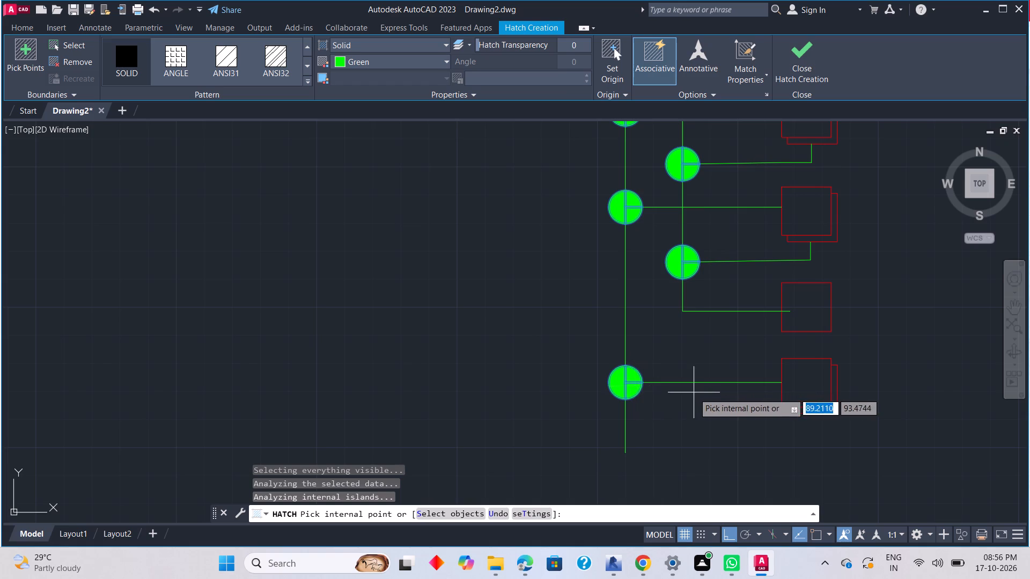
pyautogui.scroll(-4, 693, 399)
pyautogui.scroll(1, 752, 336)
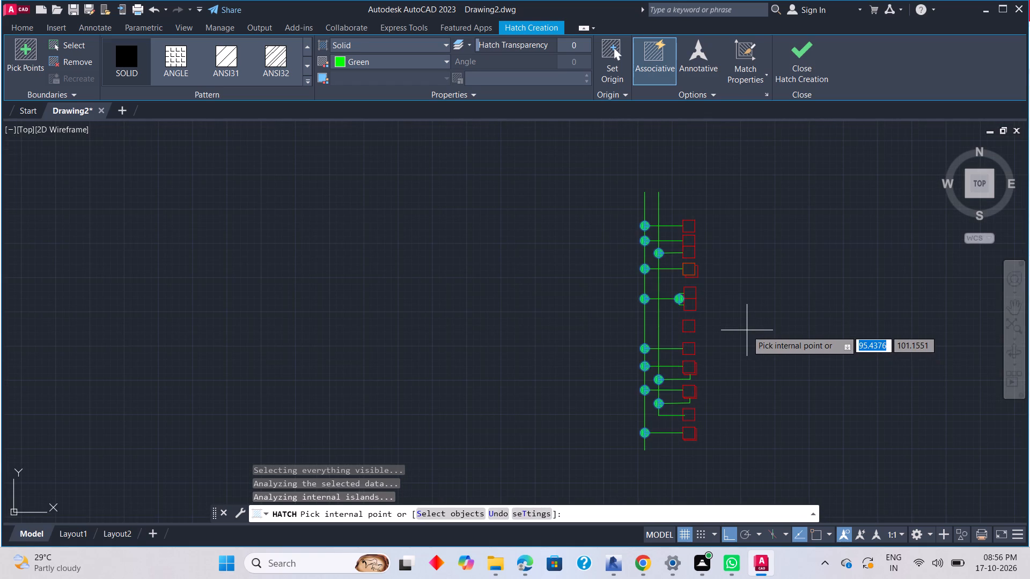
pyautogui.click(809, 52)
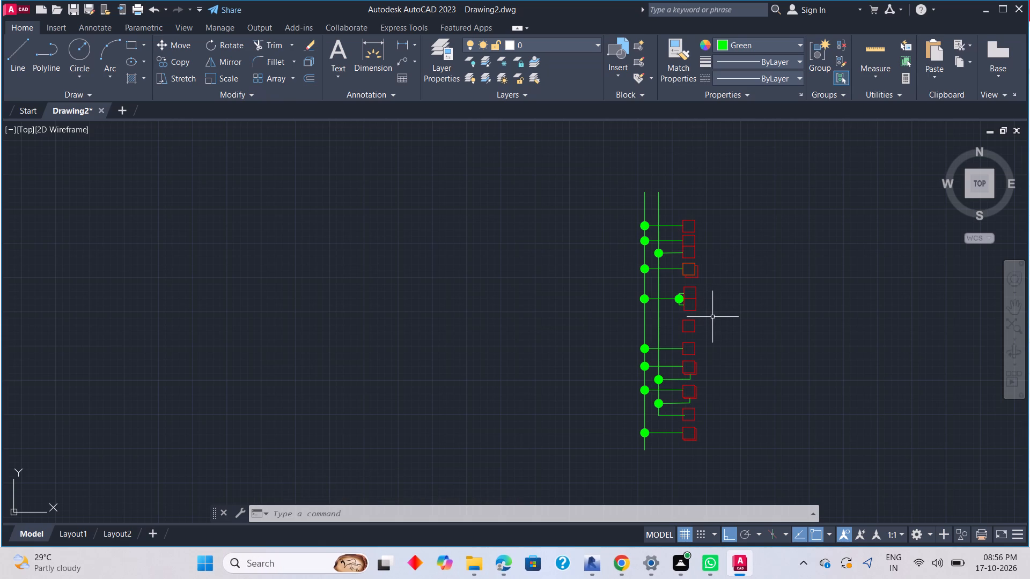
# Extend the outer green vertical straight down from its lower end with a line about 4.4 units long.
pyautogui.moveTo(720, 332); pyautogui.dragTo(723, 291, button='middle')
pyautogui.moveTo(712, 423); pyautogui.dragTo(698, 413, button='middle')
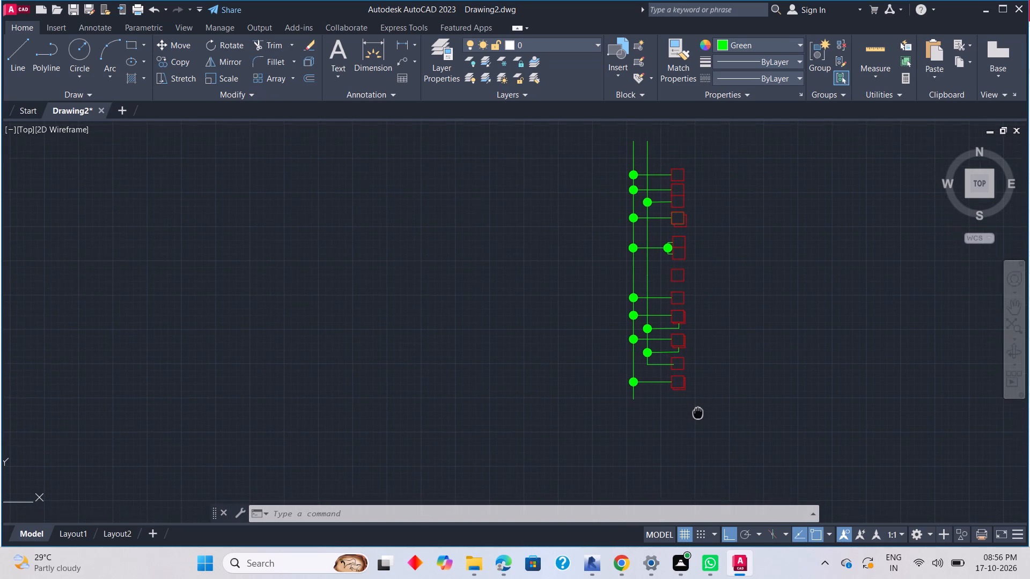
pyautogui.moveTo(698, 413); pyautogui.dragTo(698, 413, button='middle')
pyautogui.moveTo(701, 414); pyautogui.dragTo(704, 435, button='middle')
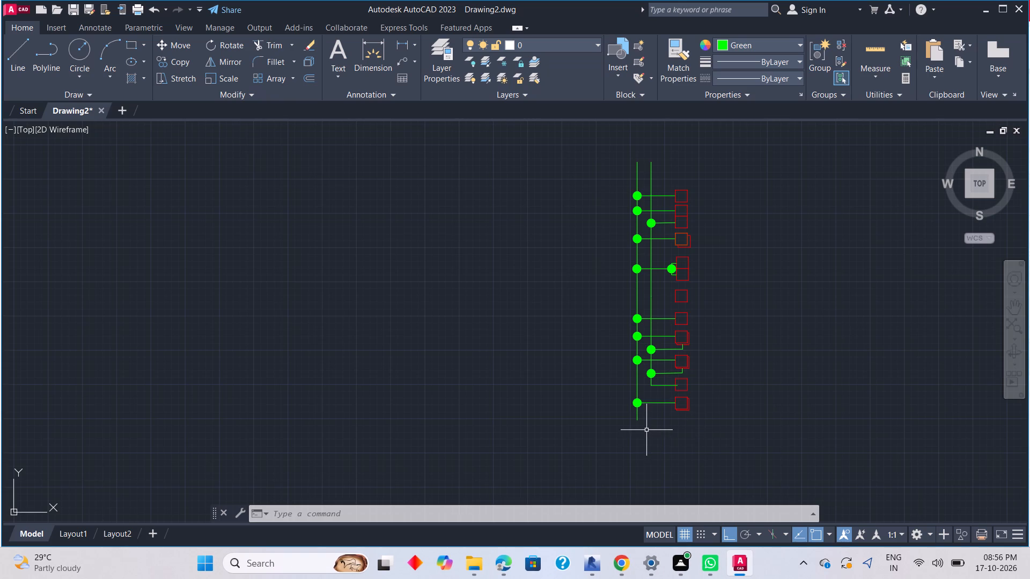
pyautogui.write('L')
pyautogui.press('space')
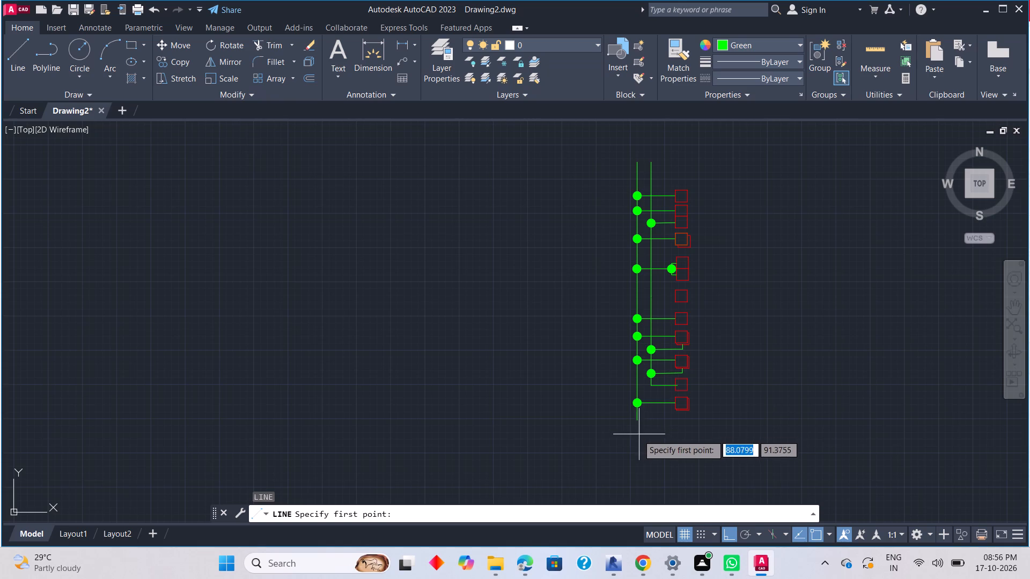
pyautogui.click(635, 422)
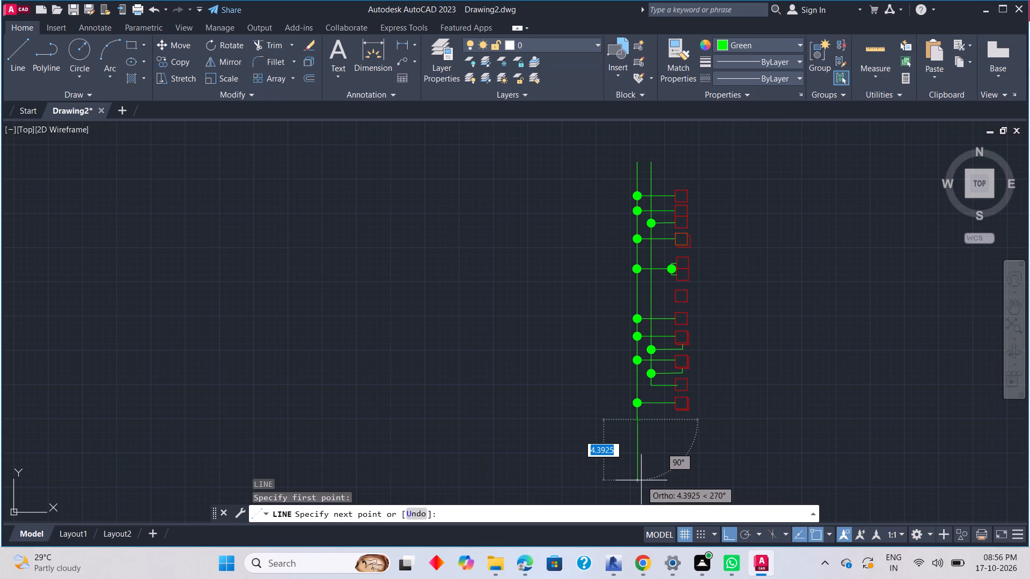
pyautogui.click(641, 480)
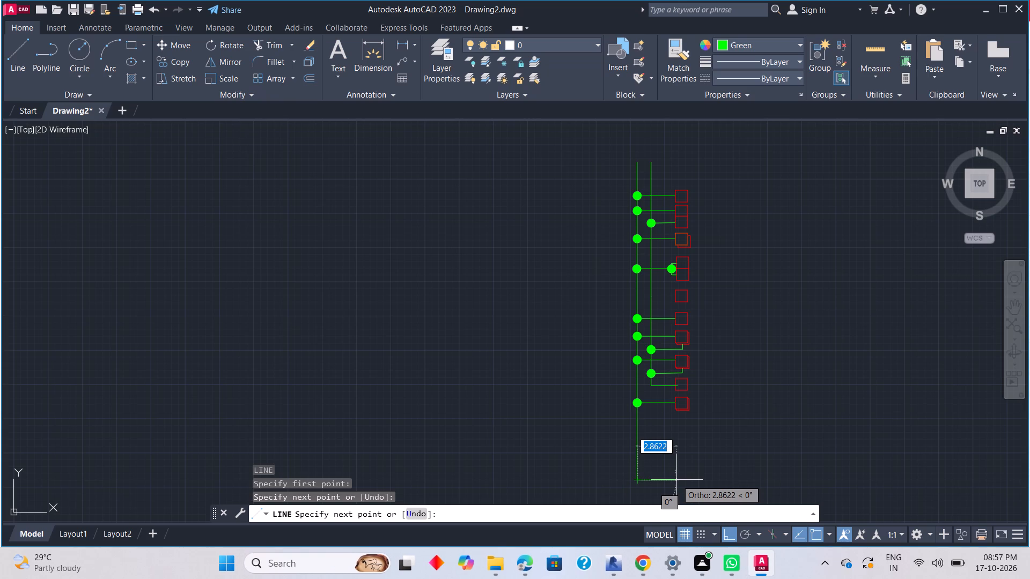
pyautogui.press('Escape')
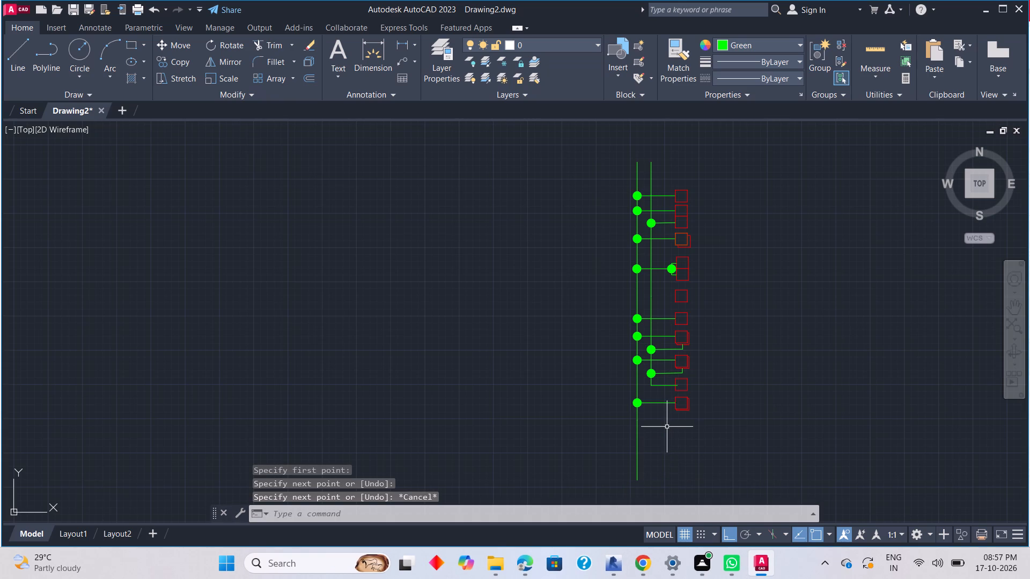
# Copy the outer vertical's lowest circle and its horizontal branch to two spots straight below, on the extended vertical.
pyautogui.click(664, 409)
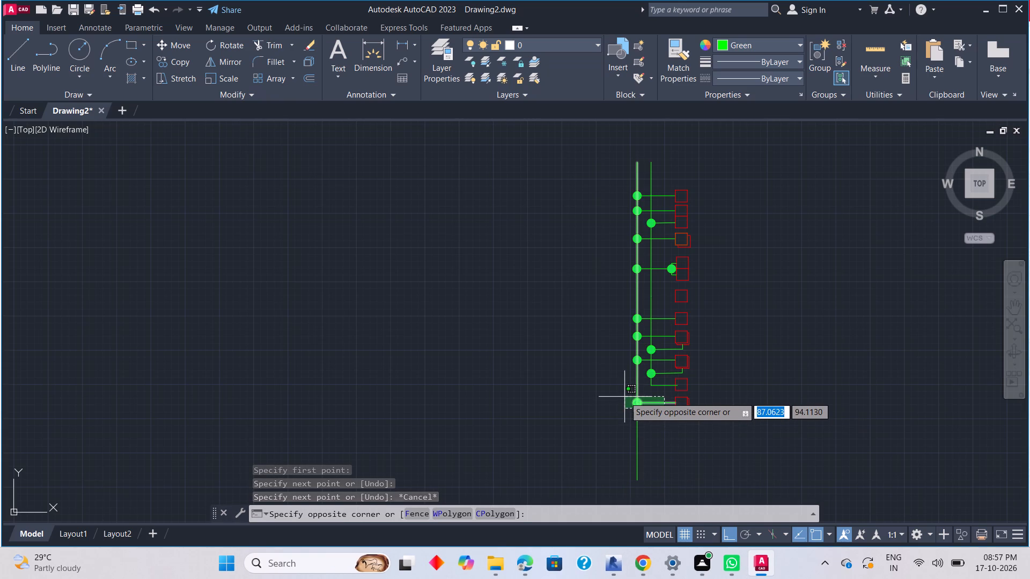
pyautogui.press('Escape')
pyautogui.moveTo(628, 398); pyautogui.dragTo(632, 397)
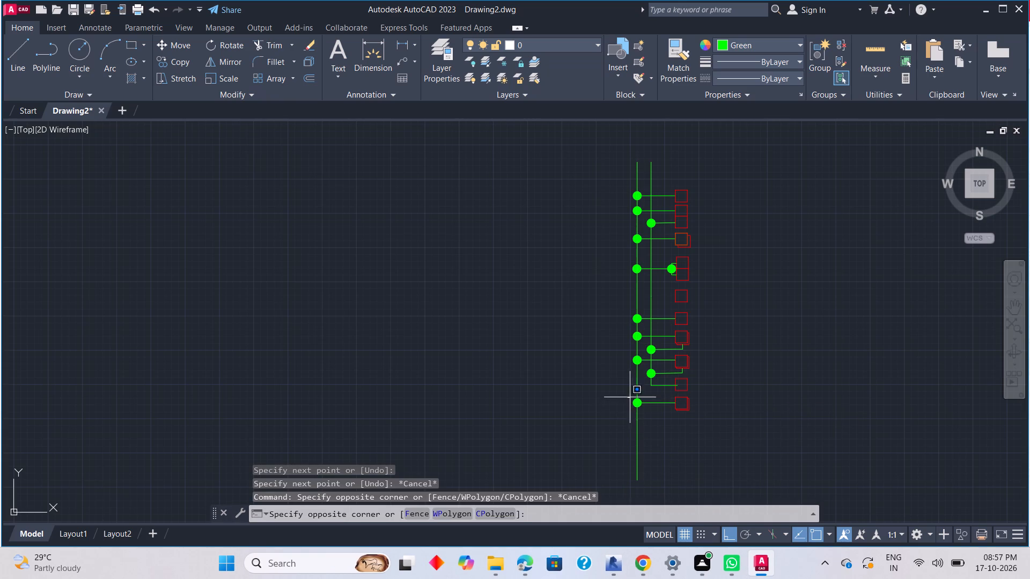
pyautogui.moveTo(632, 397); pyautogui.dragTo(632, 397)
pyautogui.click(677, 413)
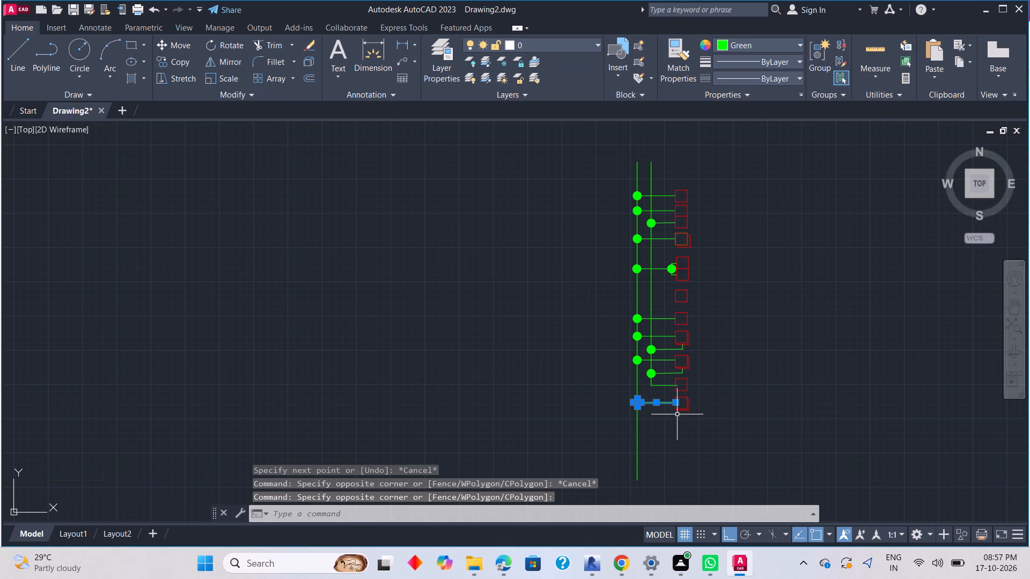
pyautogui.rightClick(667, 426)
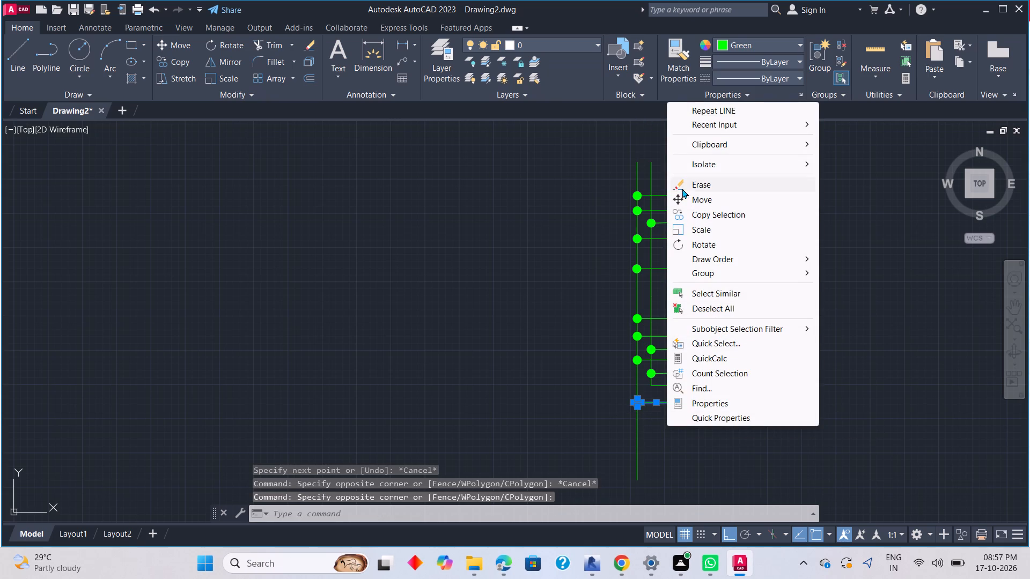
pyautogui.click(691, 210)
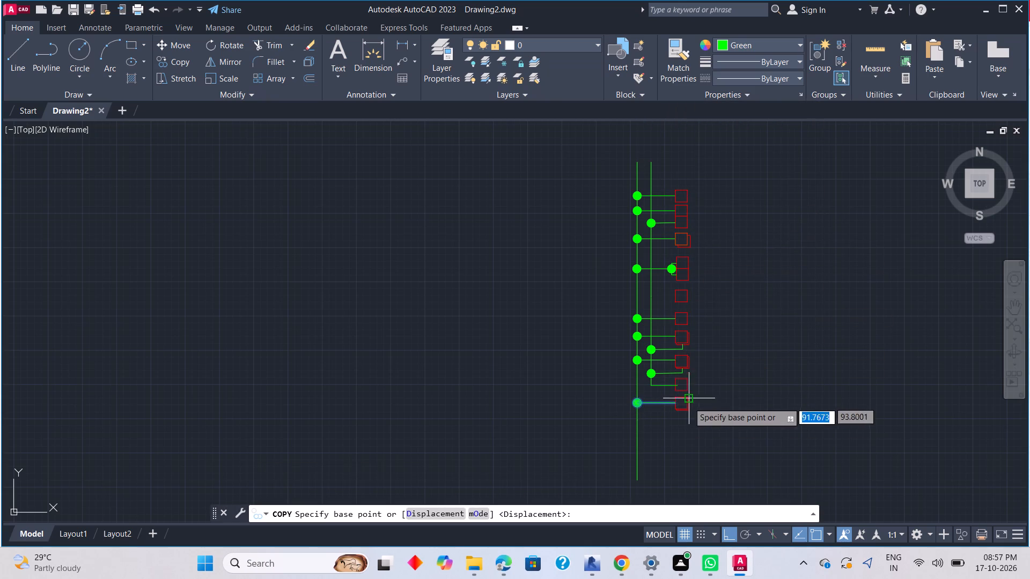
pyautogui.scroll(2, 639, 405)
pyautogui.click(635, 401)
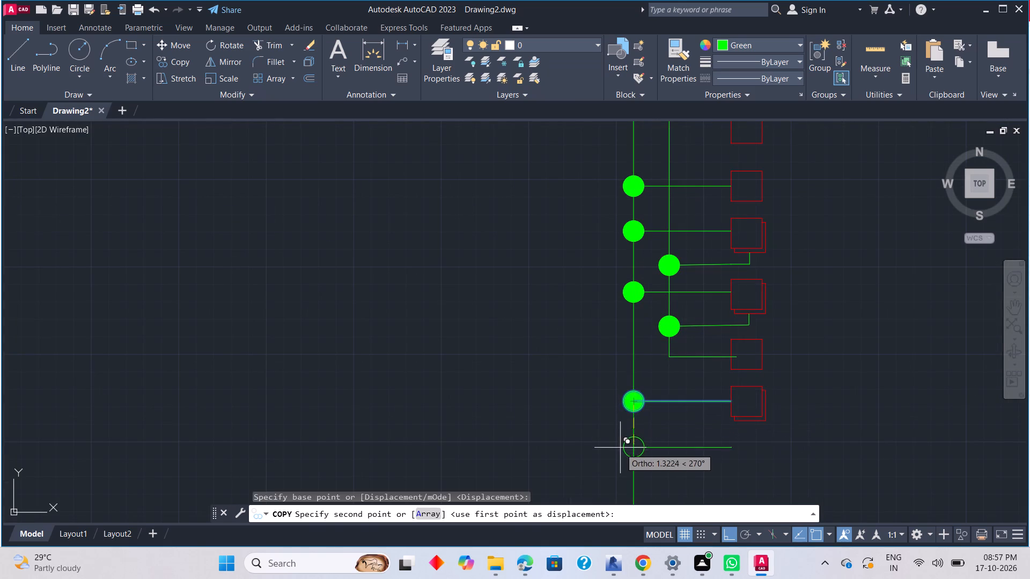
pyautogui.scroll(-3, 621, 451)
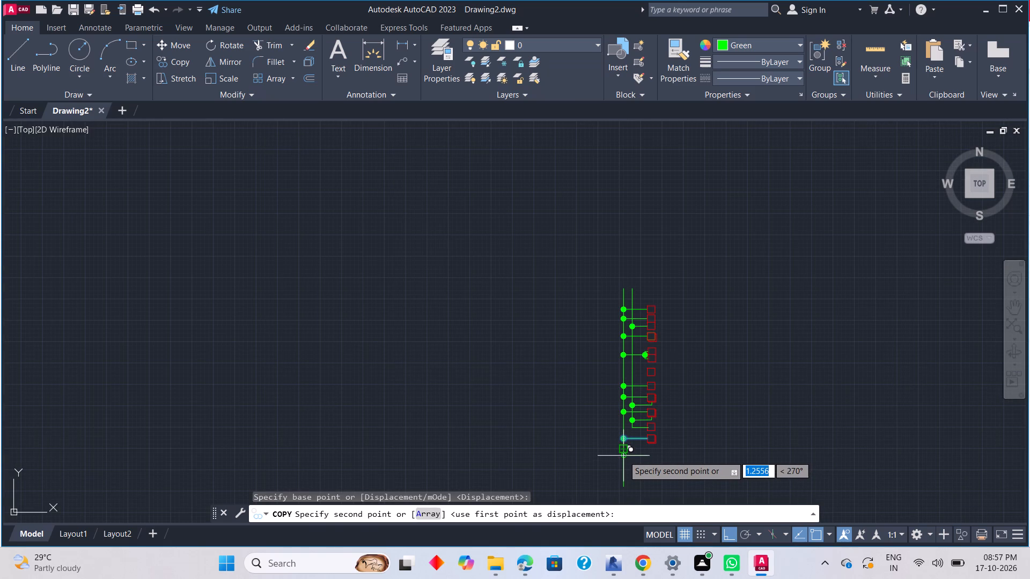
pyautogui.click(623, 459)
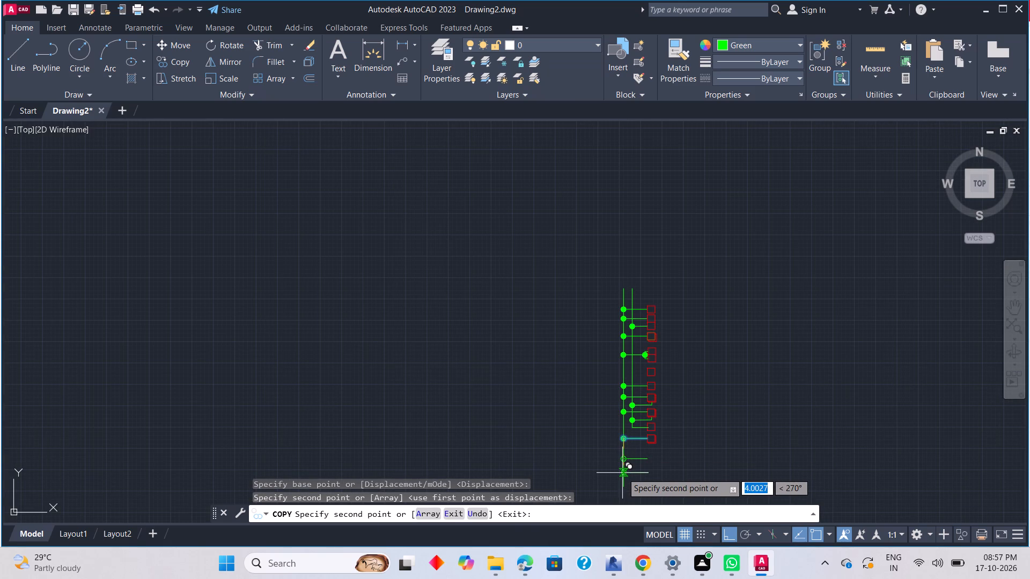
pyautogui.scroll(2, 622, 474)
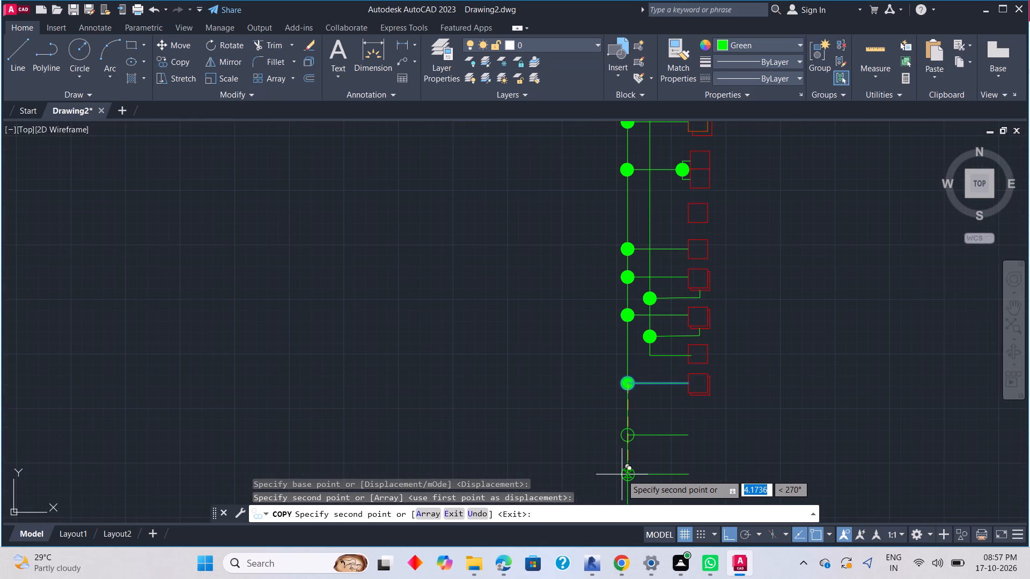
pyautogui.click(623, 470)
pyautogui.scroll(-2, 626, 476)
pyautogui.moveTo(627, 477); pyautogui.dragTo(627, 402, button='middle')
pyautogui.scroll(2, 626, 428)
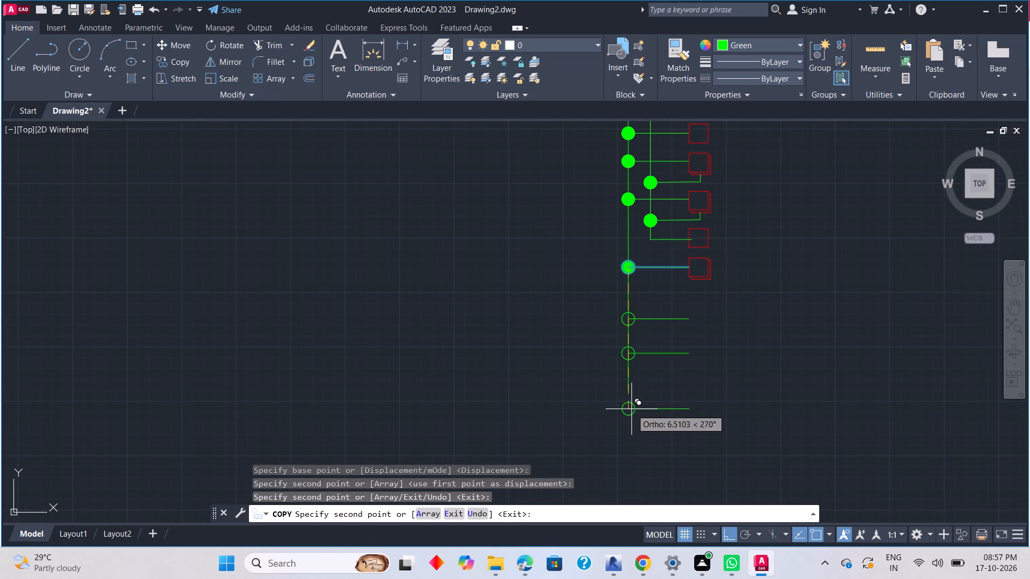
pyautogui.press('Escape')
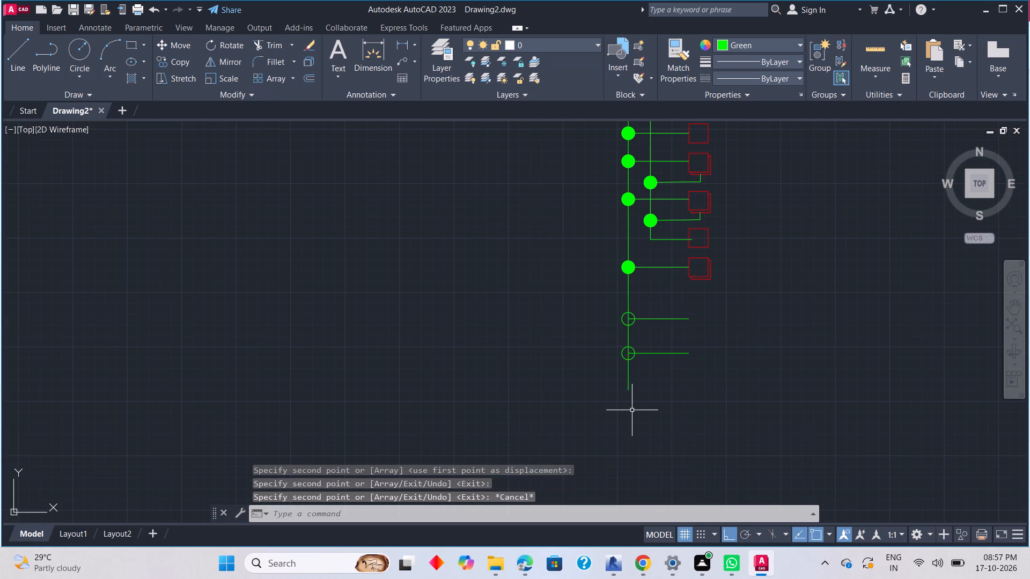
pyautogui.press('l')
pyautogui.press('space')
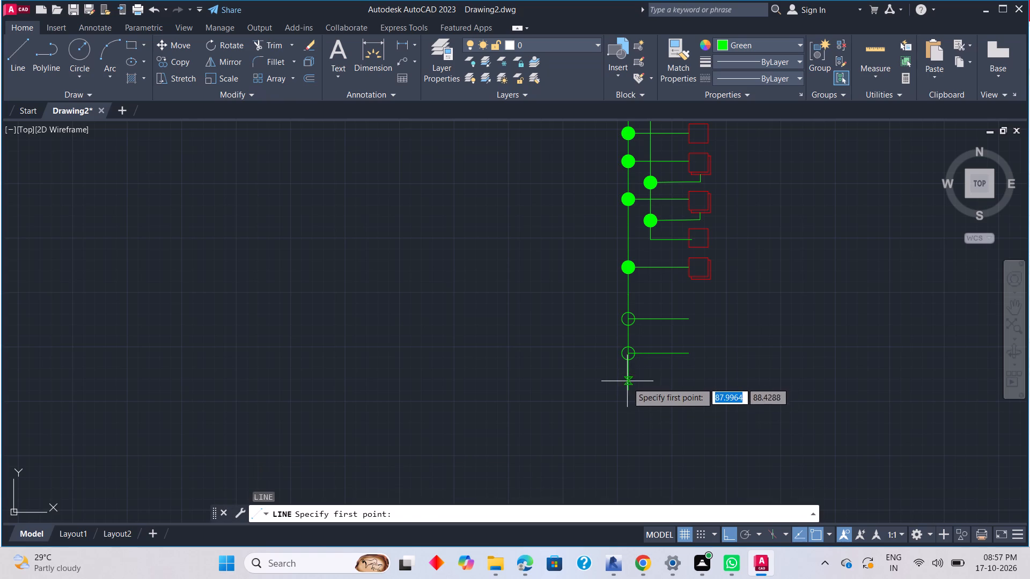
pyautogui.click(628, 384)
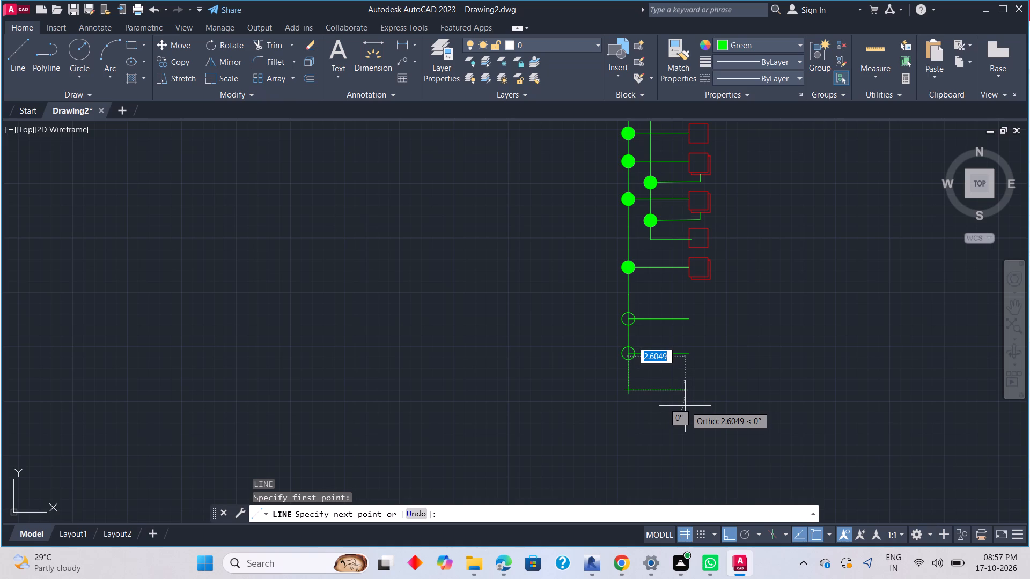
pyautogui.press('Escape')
# Copy the two adjoining red rectangles from the bracket circle about 14 units down to the lowest branch's end, with Ortho off.
pyautogui.moveTo(732, 259); pyautogui.dragTo(637, 439, button='middle')
pyautogui.click(622, 262)
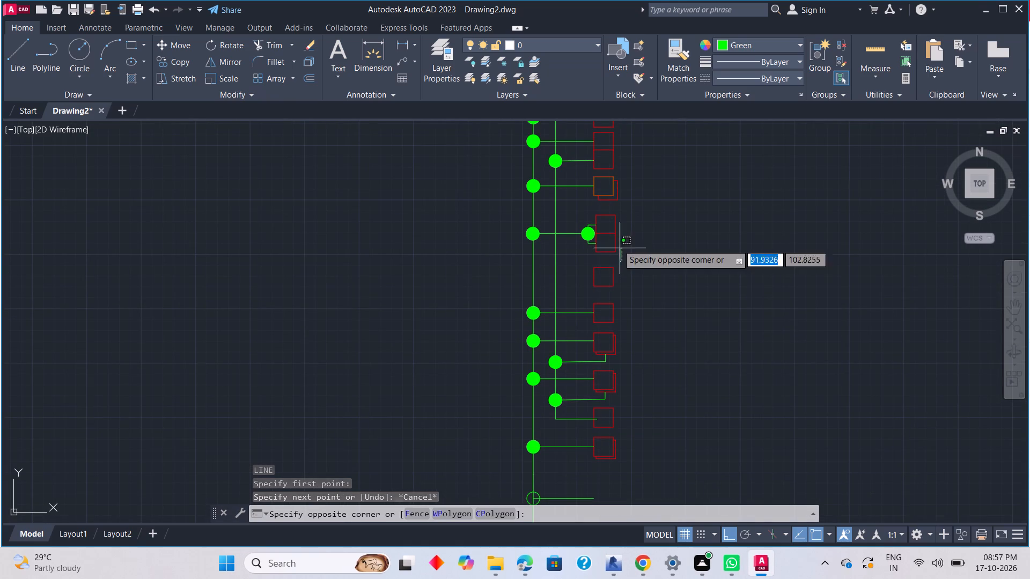
pyautogui.click(607, 218)
pyautogui.rightClick(648, 241)
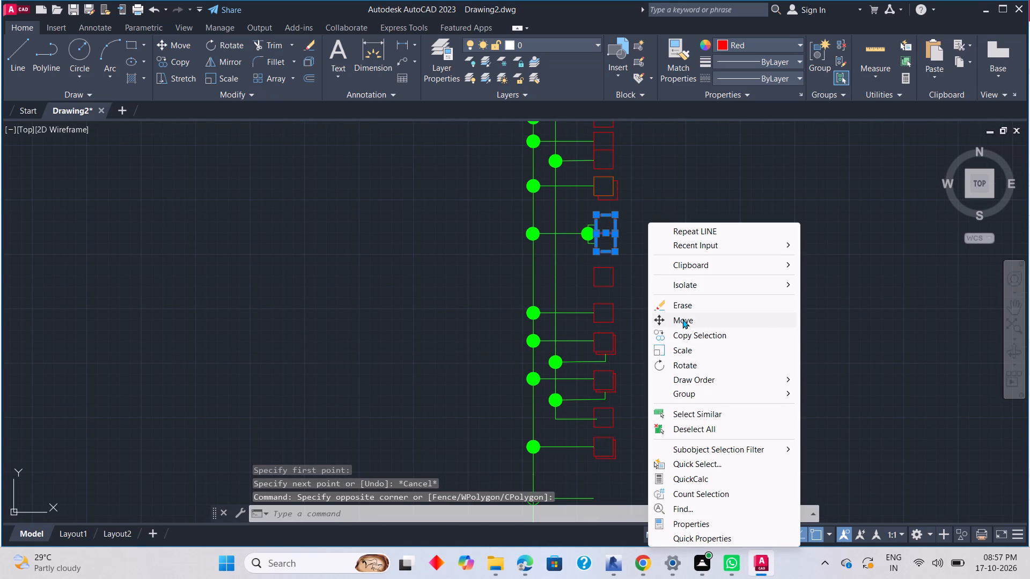
pyautogui.click(684, 334)
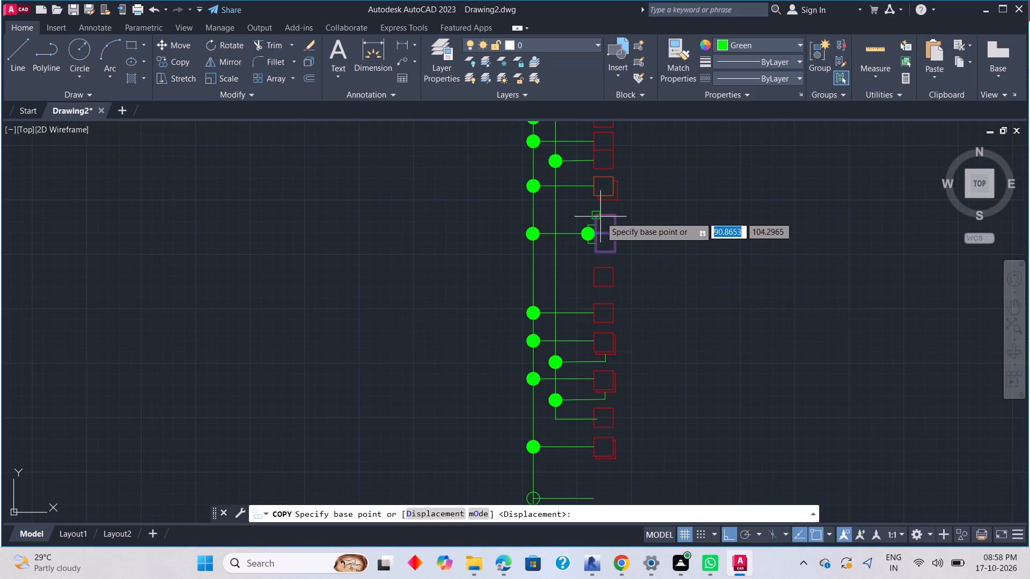
pyautogui.click(606, 217)
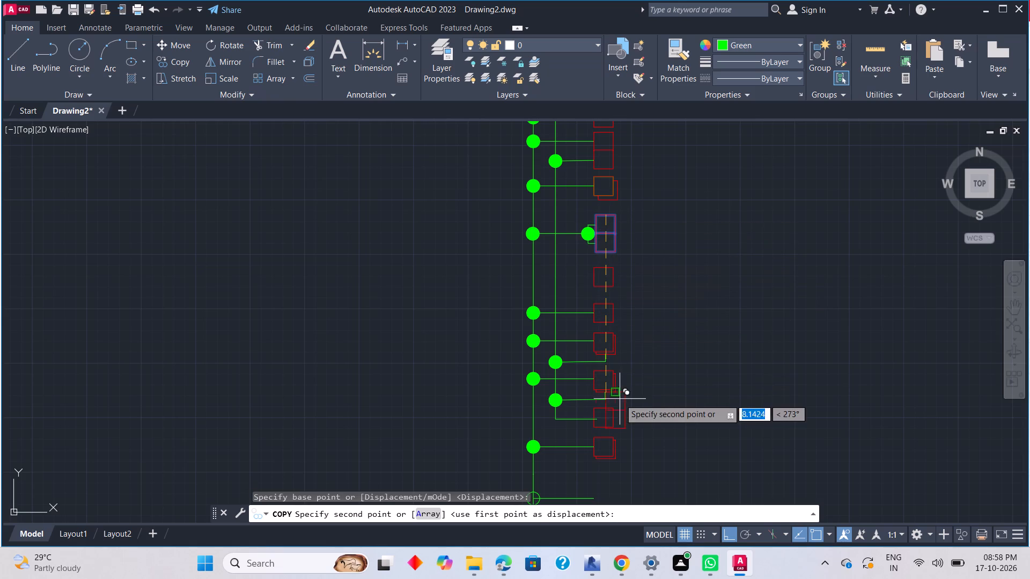
pyautogui.moveTo(616, 410); pyautogui.dragTo(617, 210, button='middle')
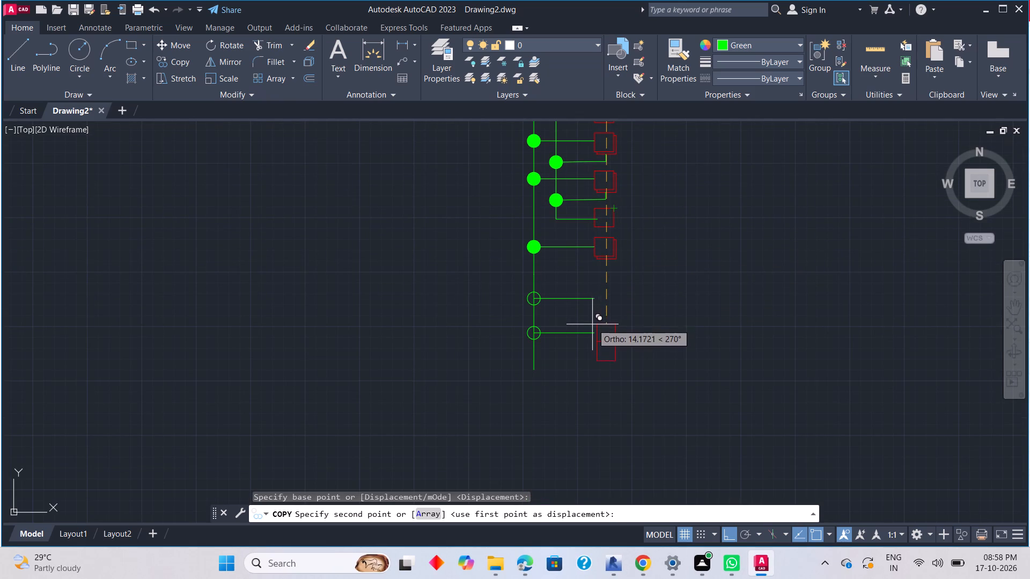
pyautogui.moveTo(729, 532); pyautogui.dragTo(725, 525)
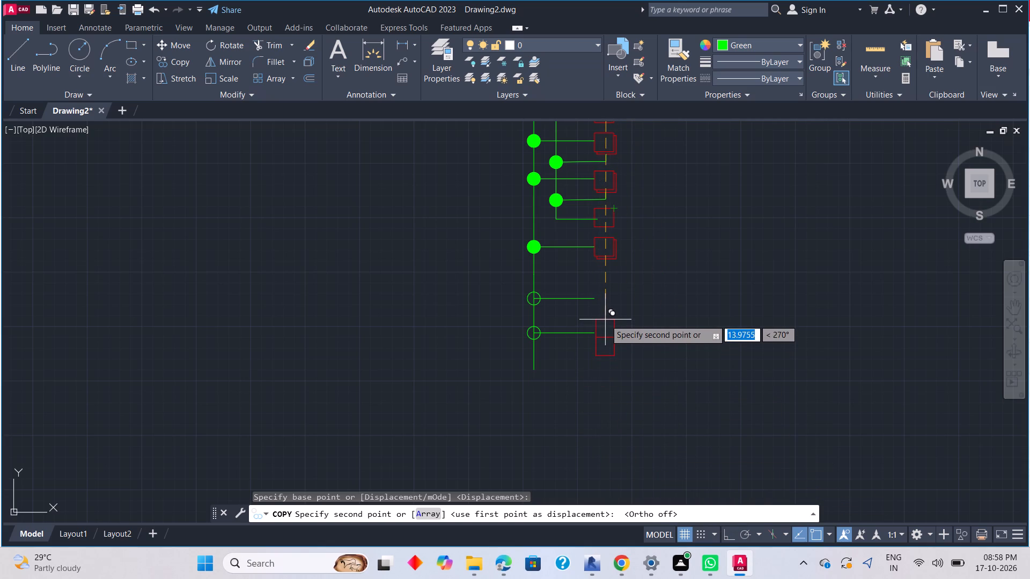
pyautogui.click(604, 323)
pyautogui.press('Escape')
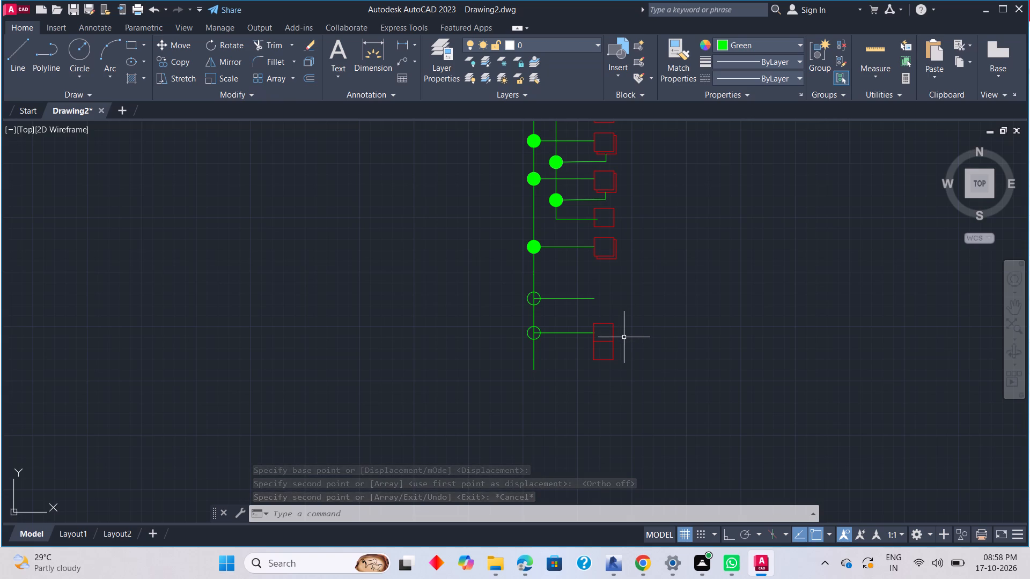
# Erase the horizontal branch line between the lowest unfilled circle and the copied adjoining rectangles.
pyautogui.click(565, 335)
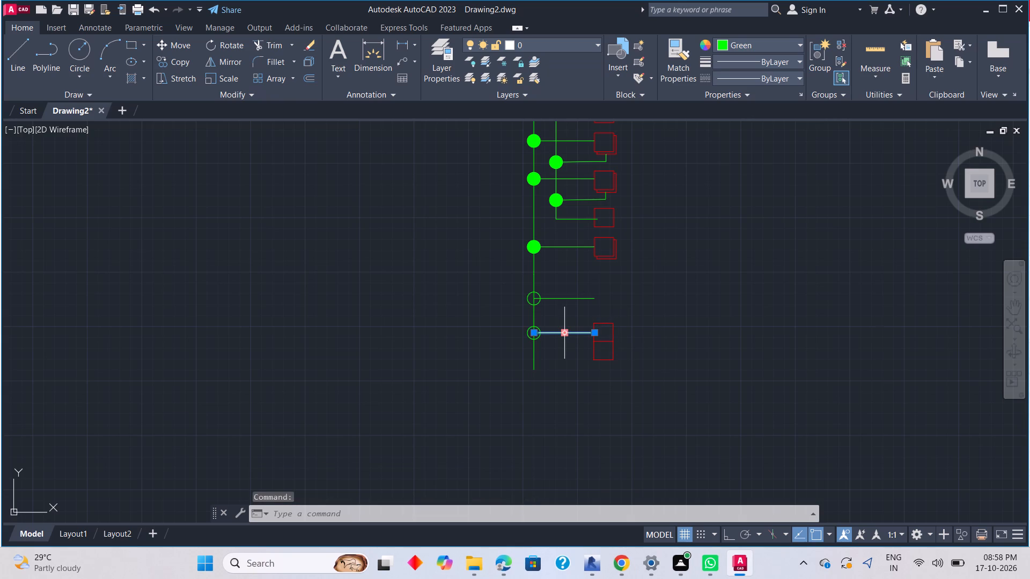
pyautogui.press('Delete')
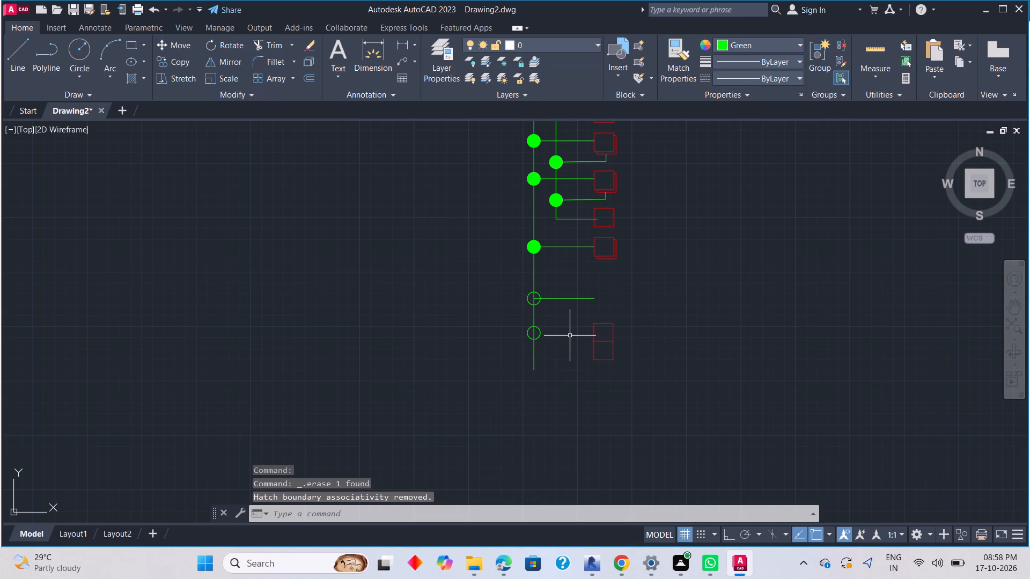
# Copy the red rectangle at the lowest filled circle's branch down to the end of the unfilled circle's branch below it.
pyautogui.scroll(2, 587, 303)
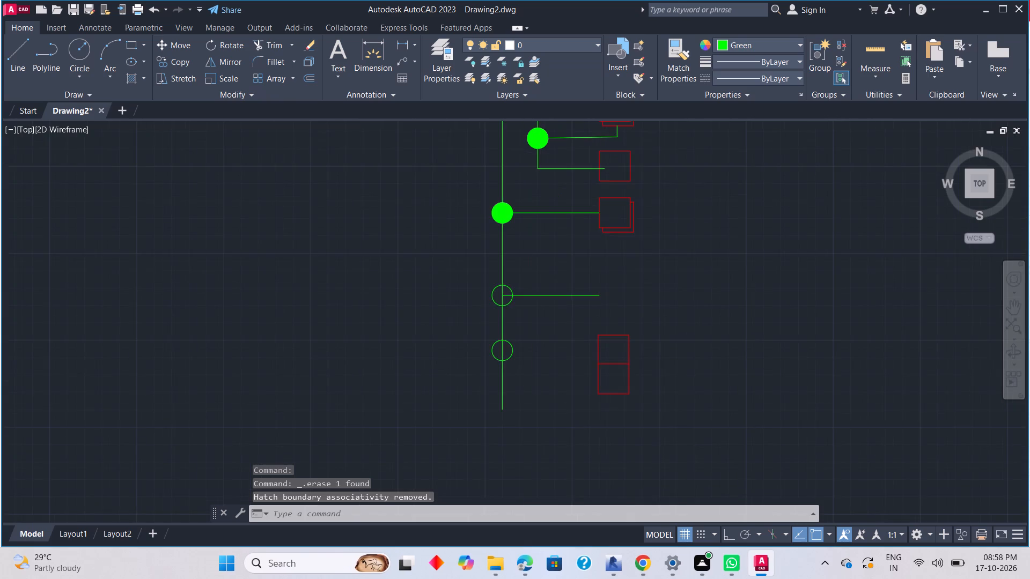
pyautogui.scroll(-1, 620, 207)
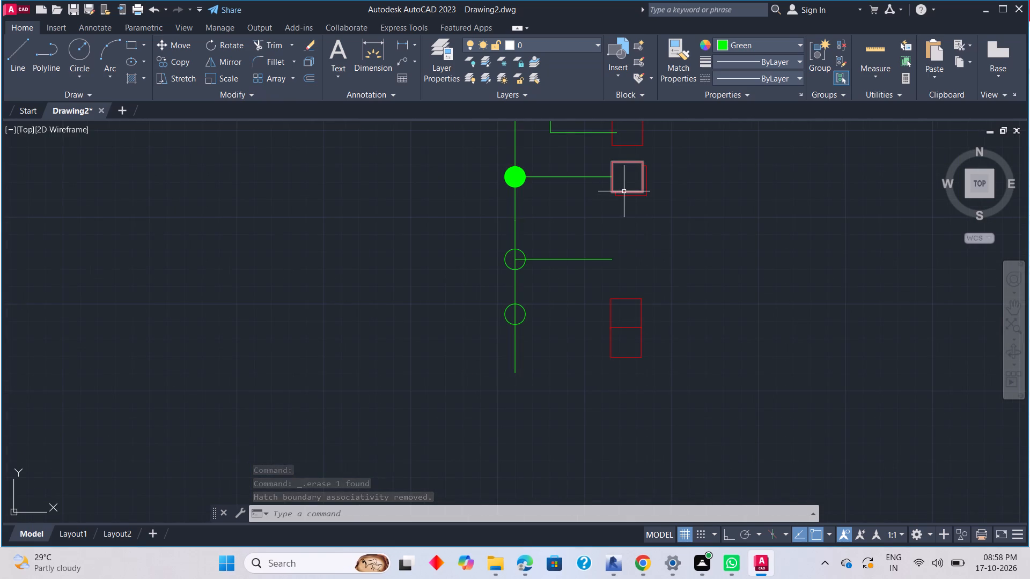
pyautogui.click(624, 191)
pyautogui.rightClick(640, 233)
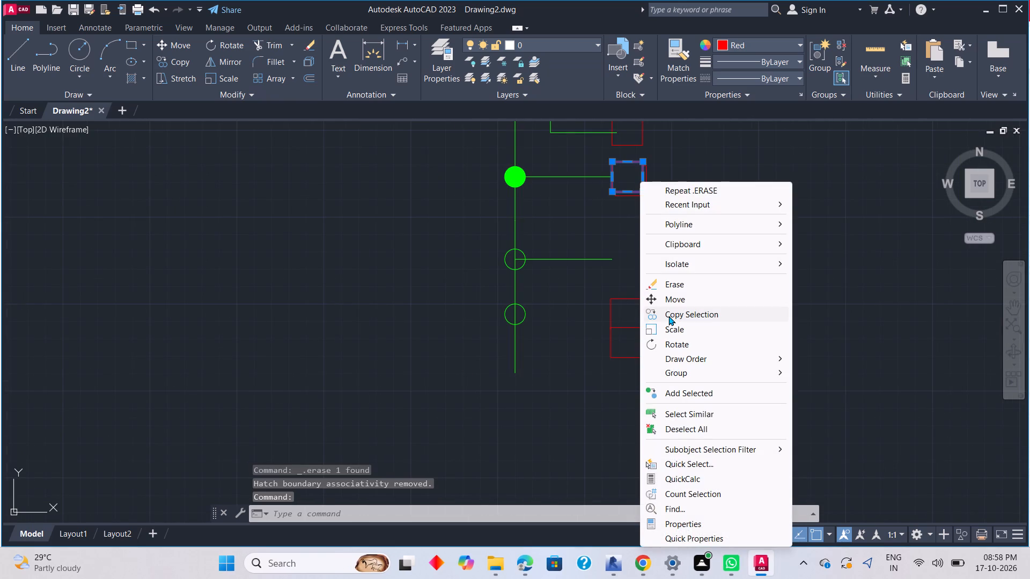
pyautogui.click(669, 316)
pyautogui.click(615, 177)
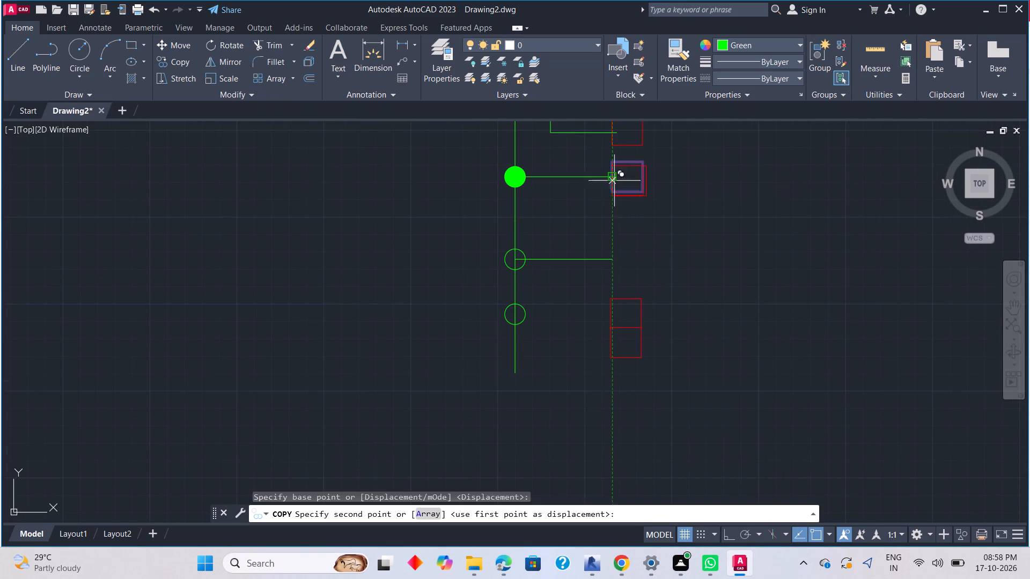
pyautogui.click(612, 258)
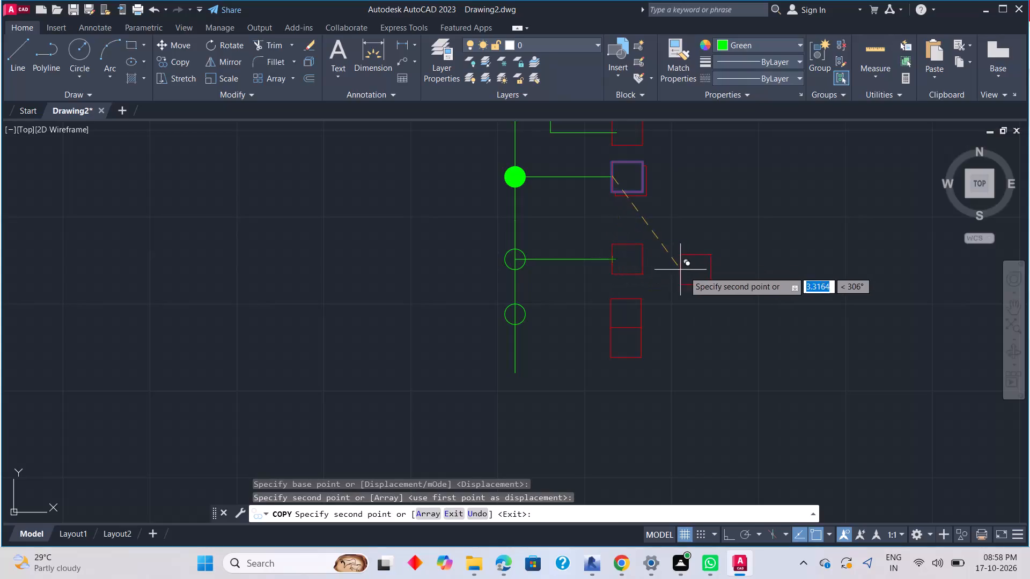
pyautogui.press('Escape')
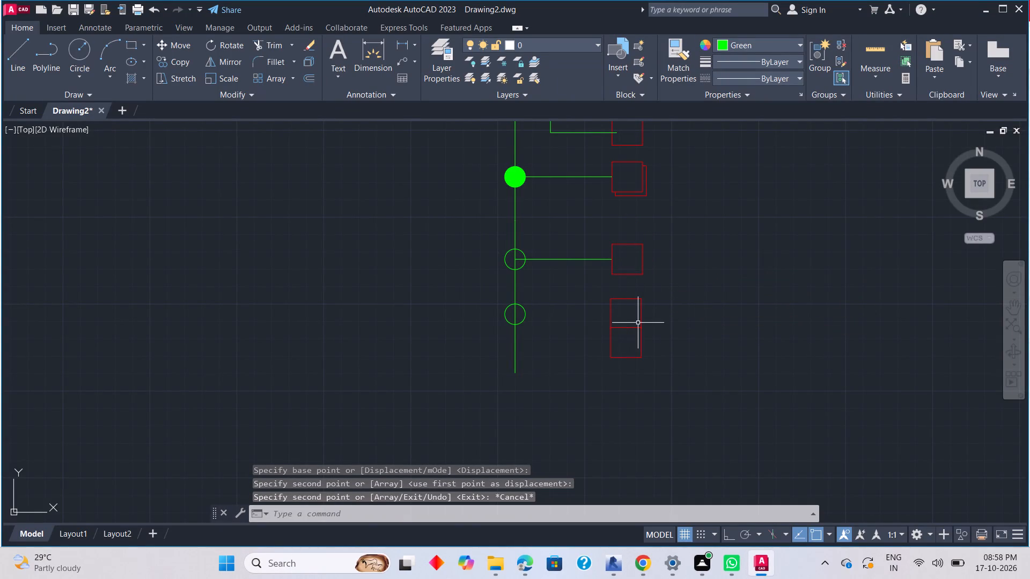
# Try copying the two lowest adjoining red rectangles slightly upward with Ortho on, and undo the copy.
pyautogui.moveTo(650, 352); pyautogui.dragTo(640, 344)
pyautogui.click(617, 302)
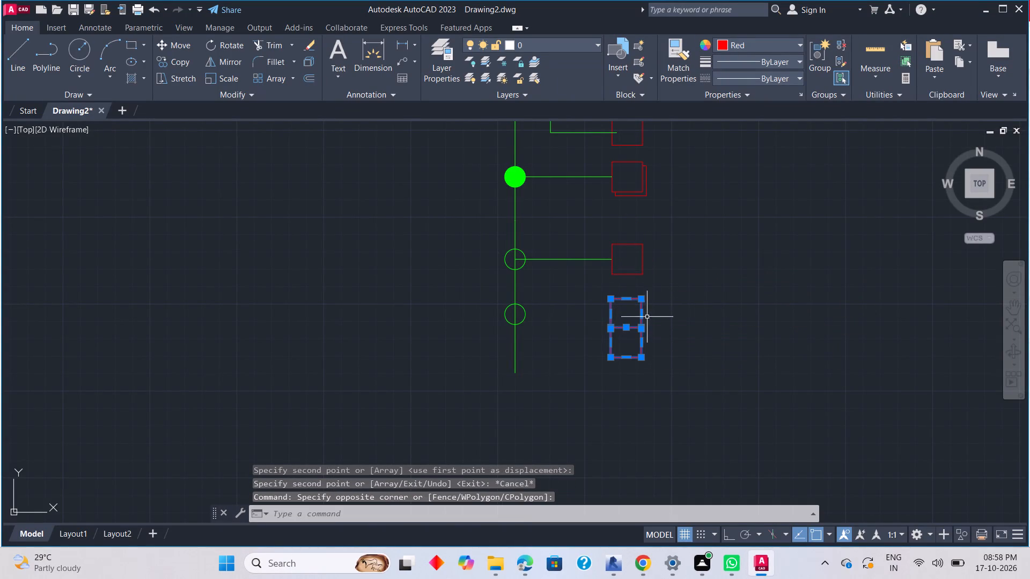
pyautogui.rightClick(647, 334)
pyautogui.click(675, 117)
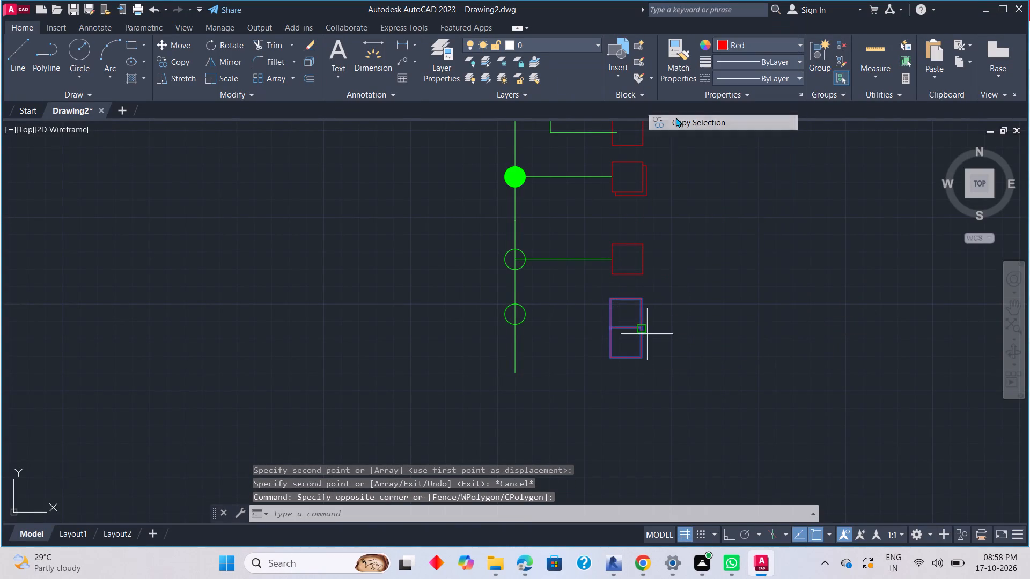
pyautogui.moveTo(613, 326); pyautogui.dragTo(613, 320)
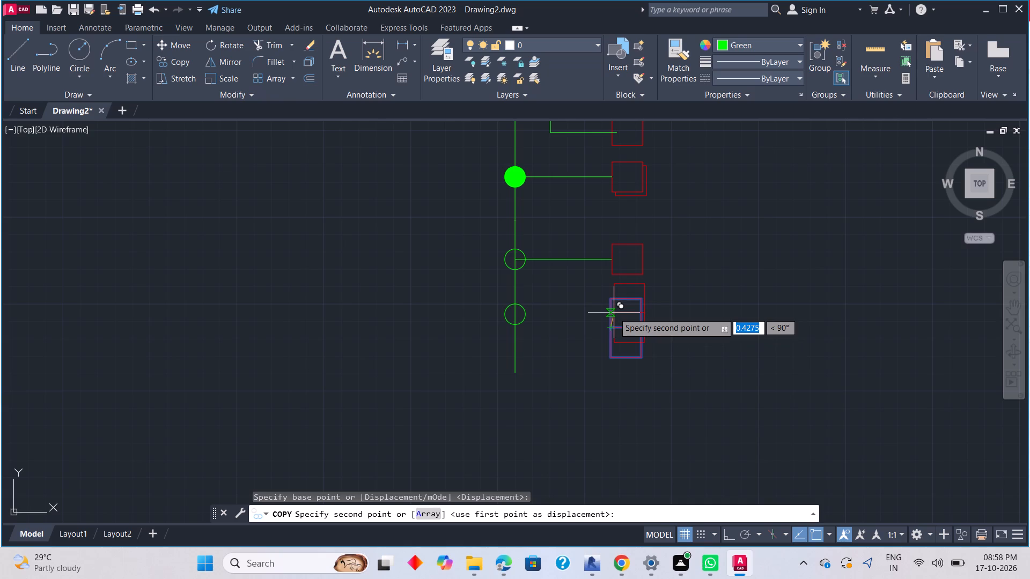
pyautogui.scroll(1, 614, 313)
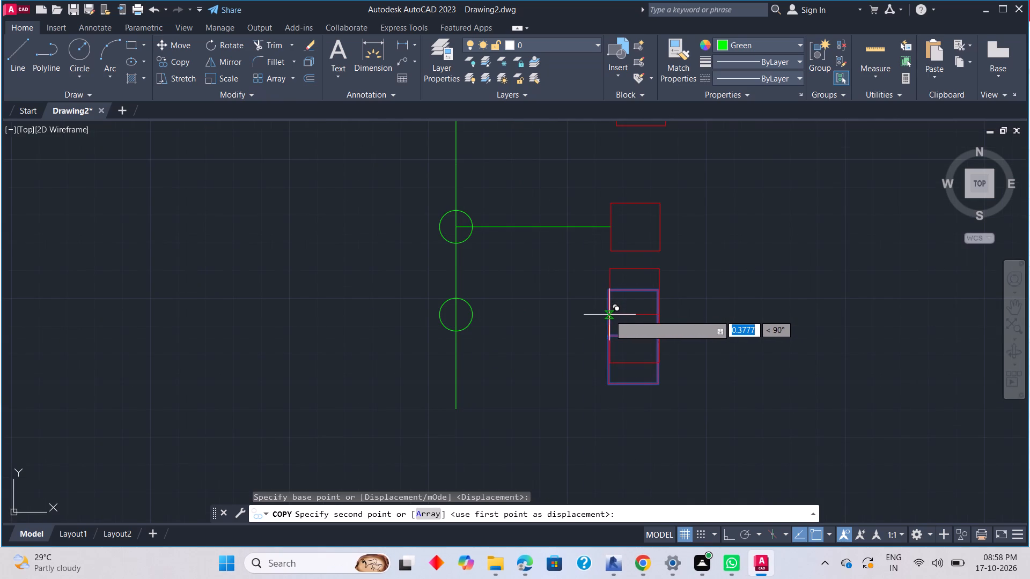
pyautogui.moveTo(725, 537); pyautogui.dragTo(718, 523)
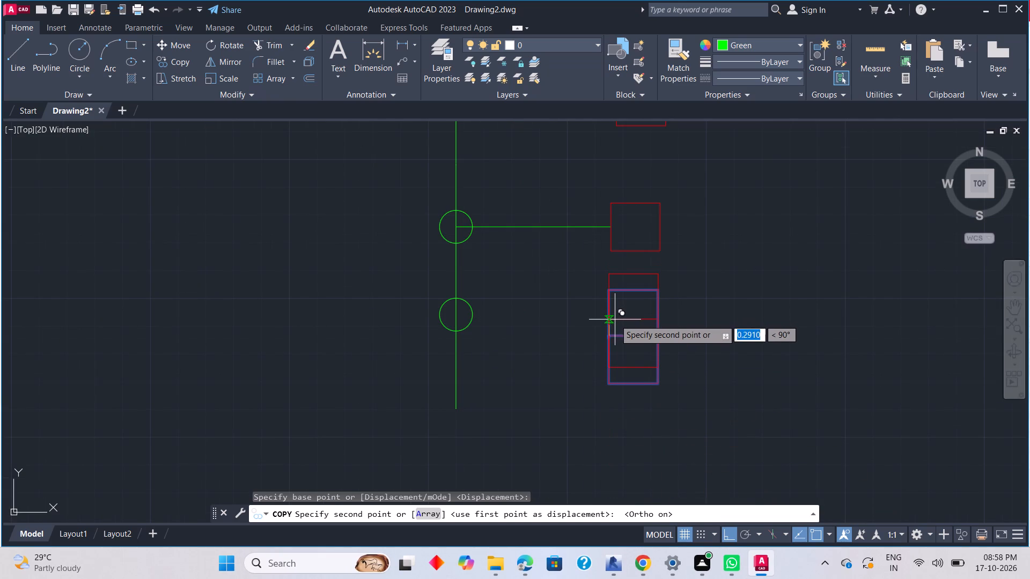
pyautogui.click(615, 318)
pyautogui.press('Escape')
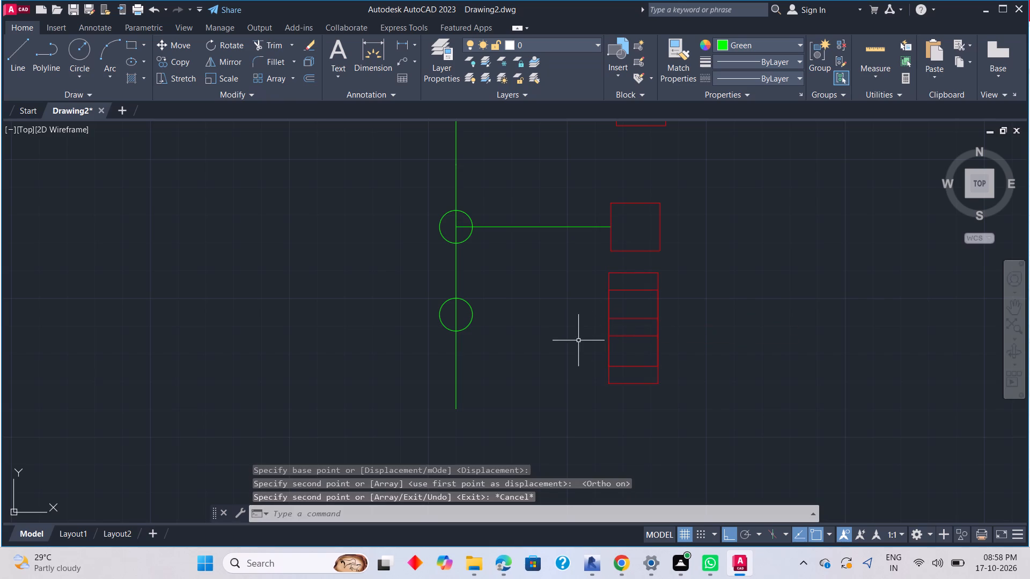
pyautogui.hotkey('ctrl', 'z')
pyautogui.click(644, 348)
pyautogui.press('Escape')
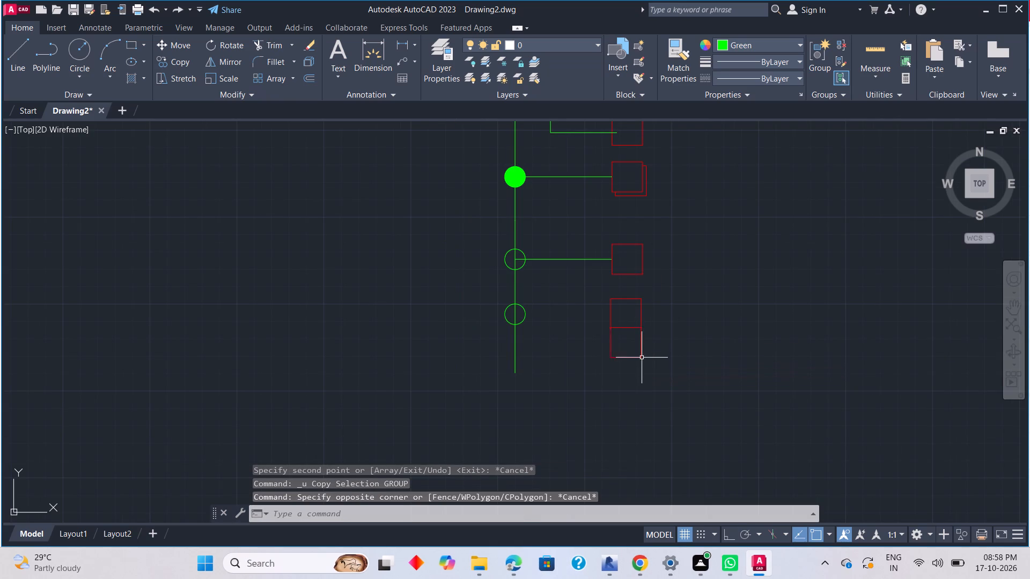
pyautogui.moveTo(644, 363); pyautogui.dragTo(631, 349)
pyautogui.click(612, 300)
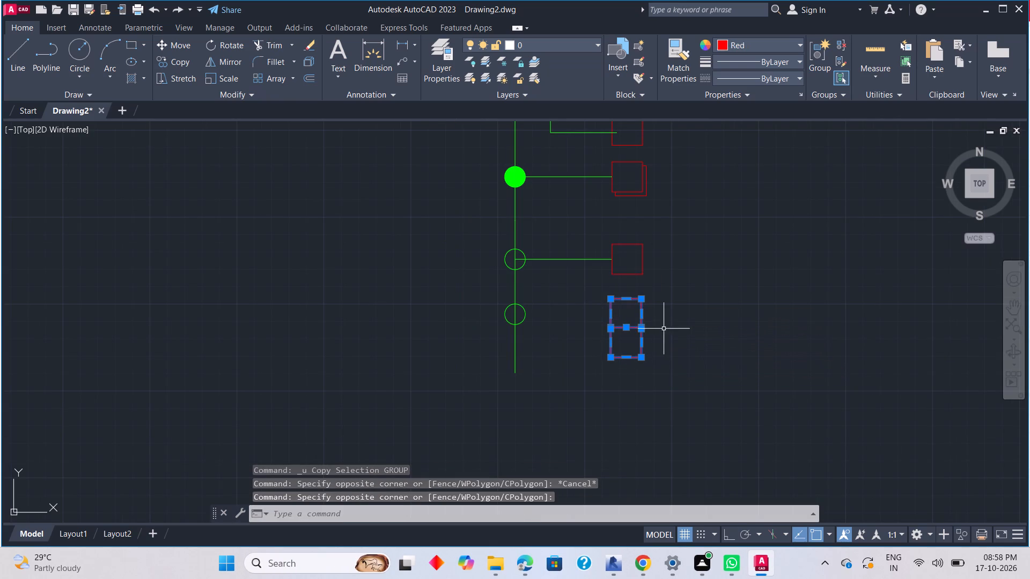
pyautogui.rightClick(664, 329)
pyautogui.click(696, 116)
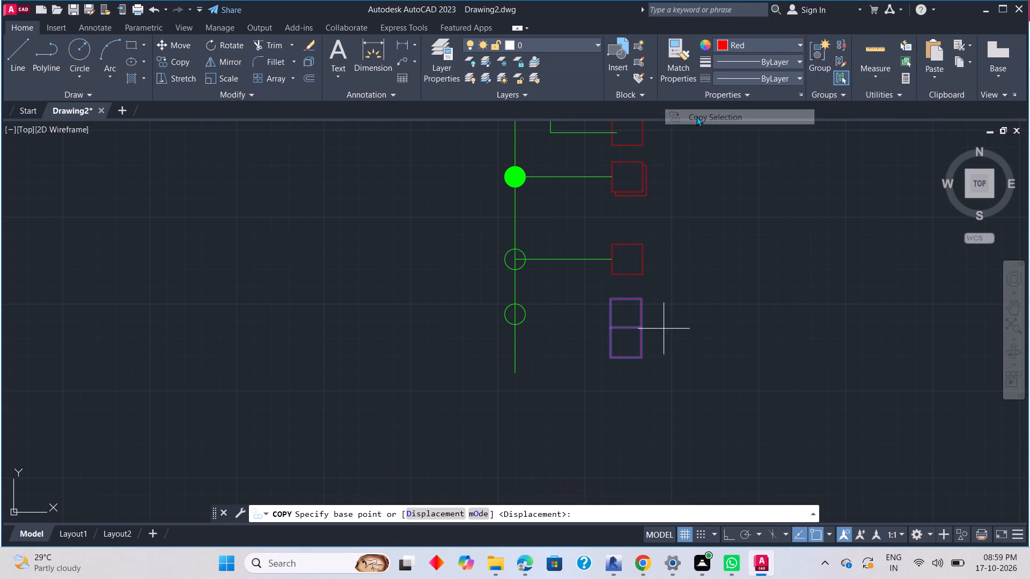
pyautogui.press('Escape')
# Move the two lowest adjoining red rectangles straight up about 0.34 units with Ortho on, aligning their shared edge near the lowest circle's centre.
pyautogui.click(659, 364)
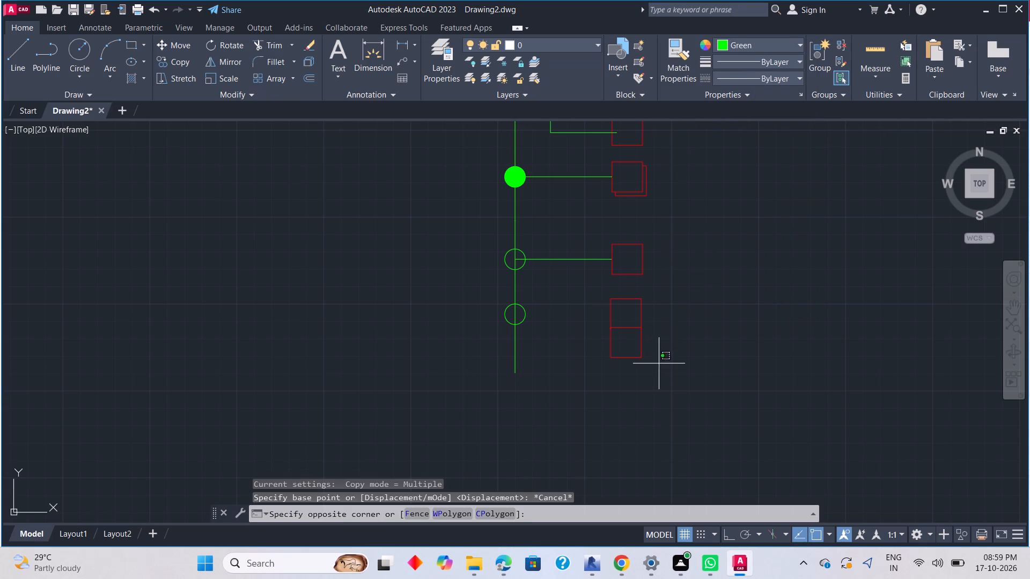
pyautogui.click(601, 301)
pyautogui.rightClick(668, 317)
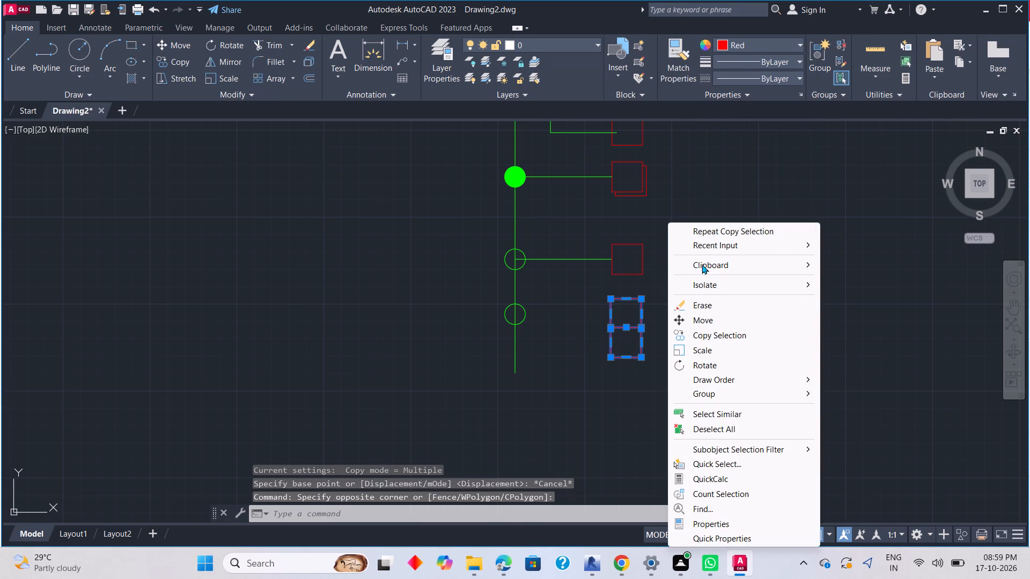
pyautogui.click(707, 318)
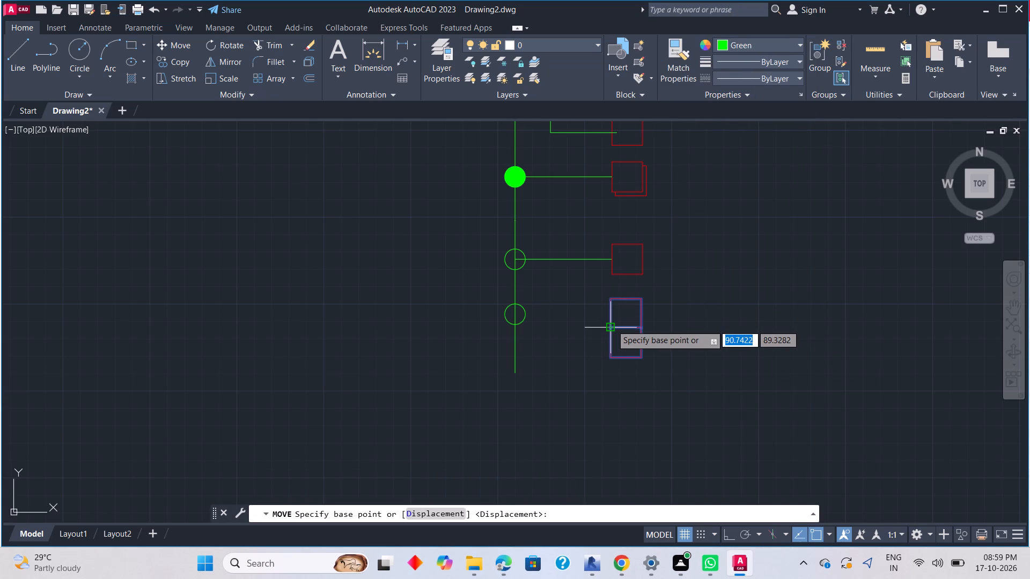
pyautogui.click(612, 325)
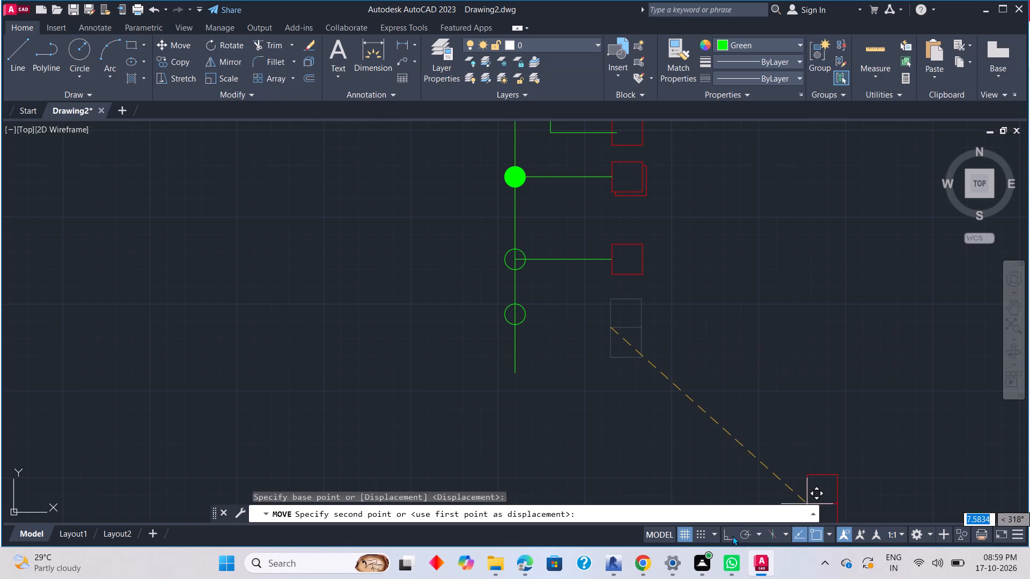
pyautogui.moveTo(725, 536); pyautogui.dragTo(724, 529)
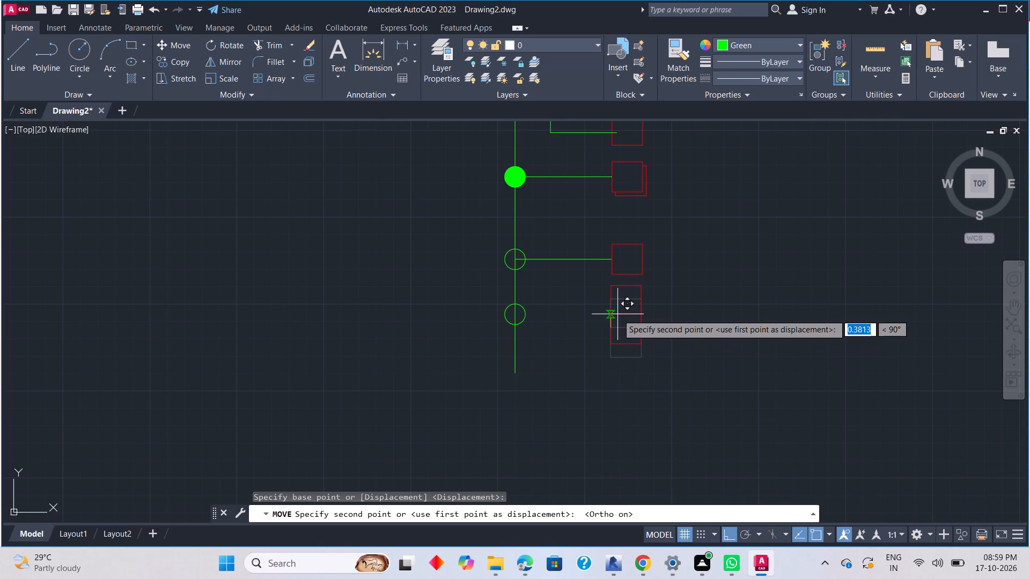
pyautogui.scroll(2, 617, 314)
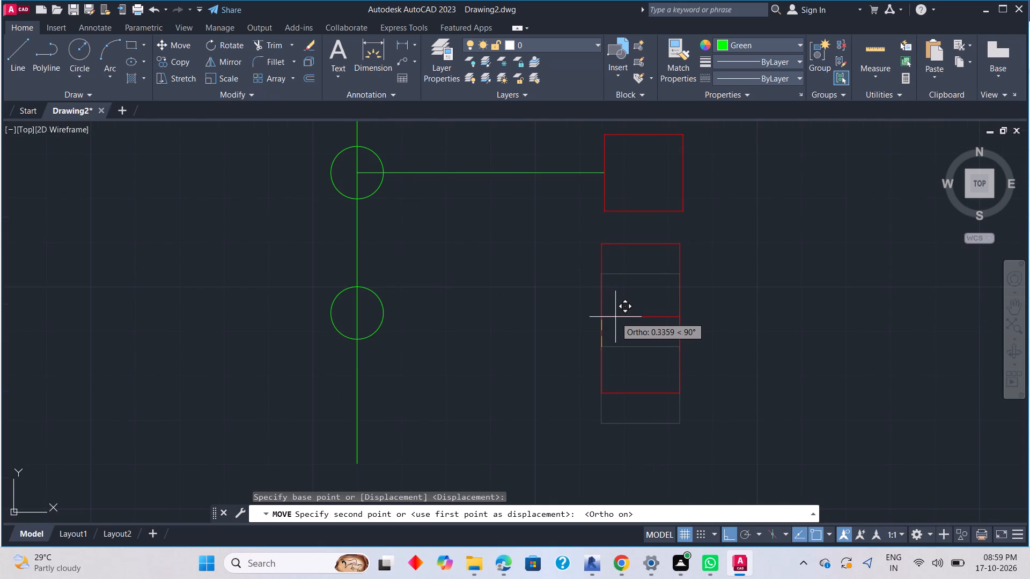
pyautogui.click(615, 317)
pyautogui.press('Escape')
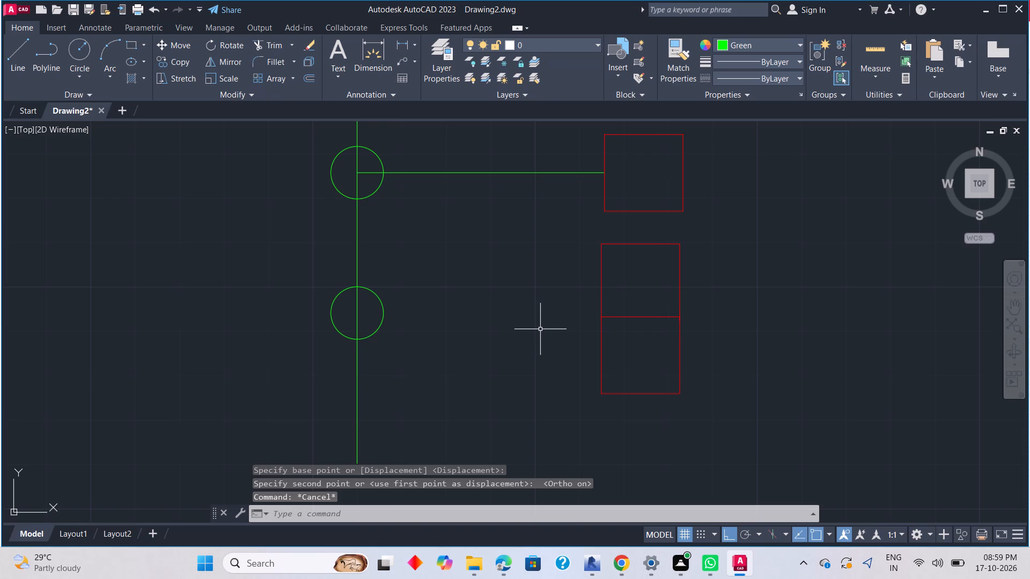
# Draw a green bracket about 0.75 units wide and 1 unit tall from the upper adjoining rectangle's side into the lower rectangle.
pyautogui.press('l')
pyautogui.press('space')
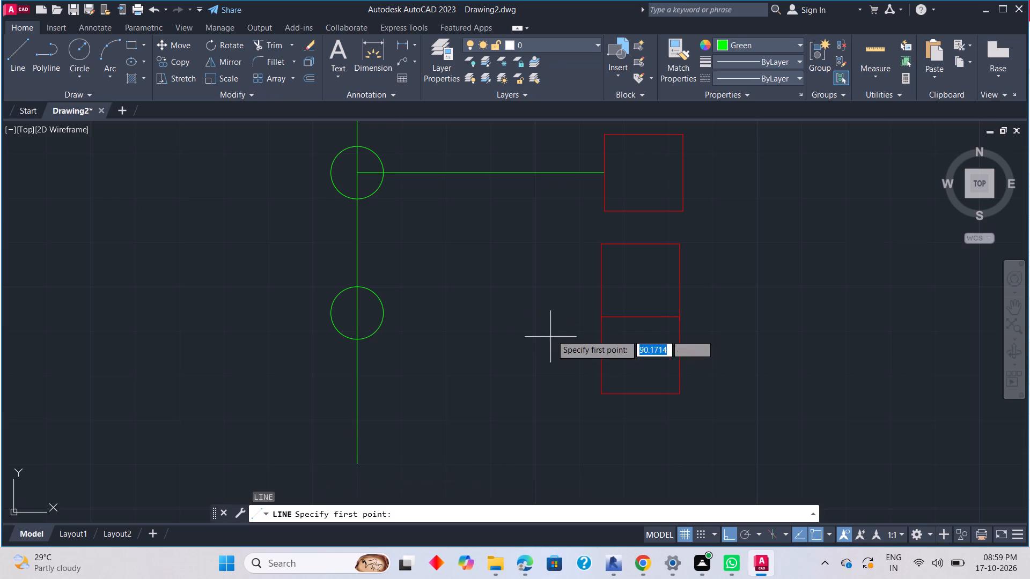
pyautogui.click(599, 274)
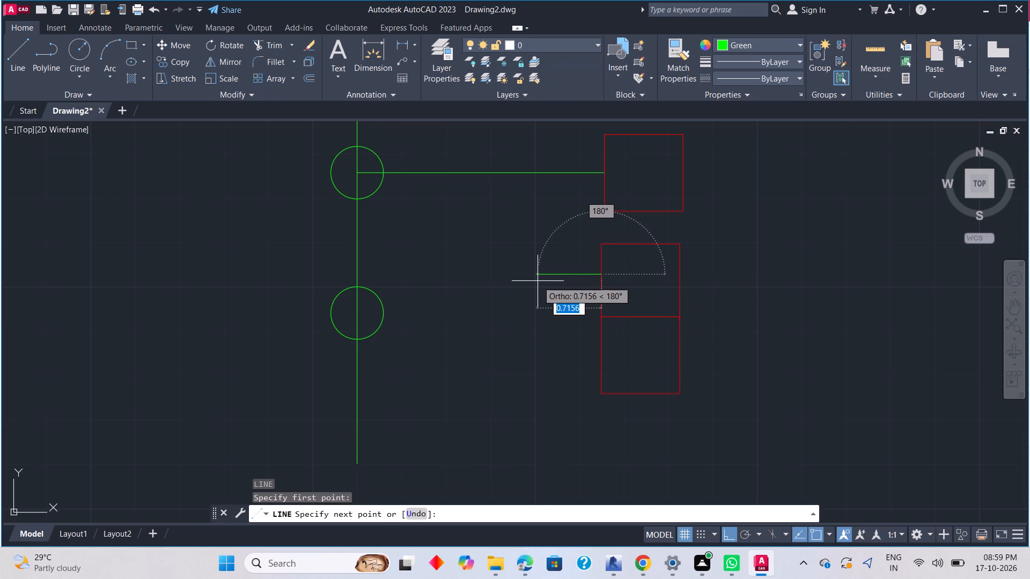
pyautogui.click(534, 282)
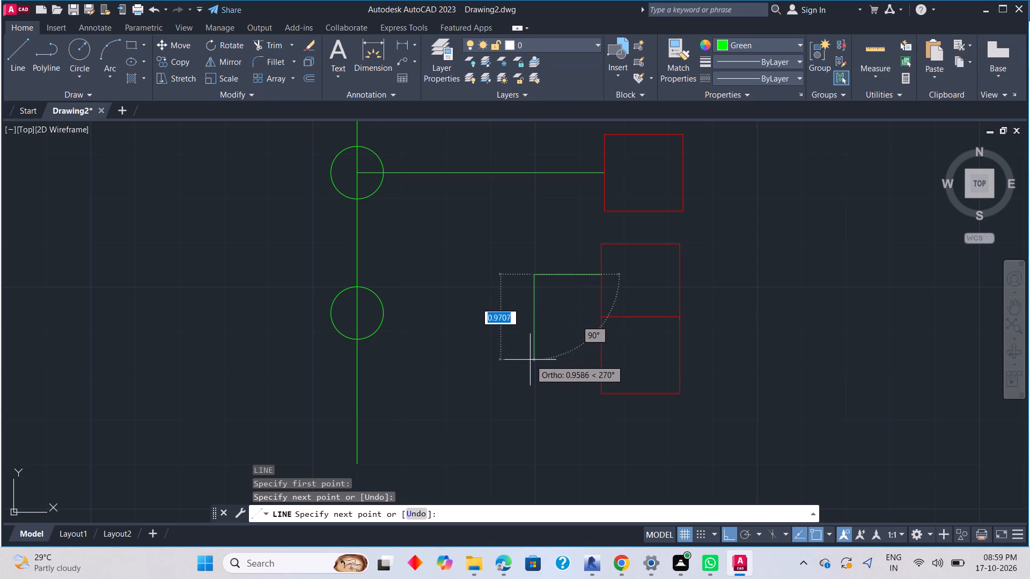
pyautogui.moveTo(532, 367); pyautogui.dragTo(548, 367)
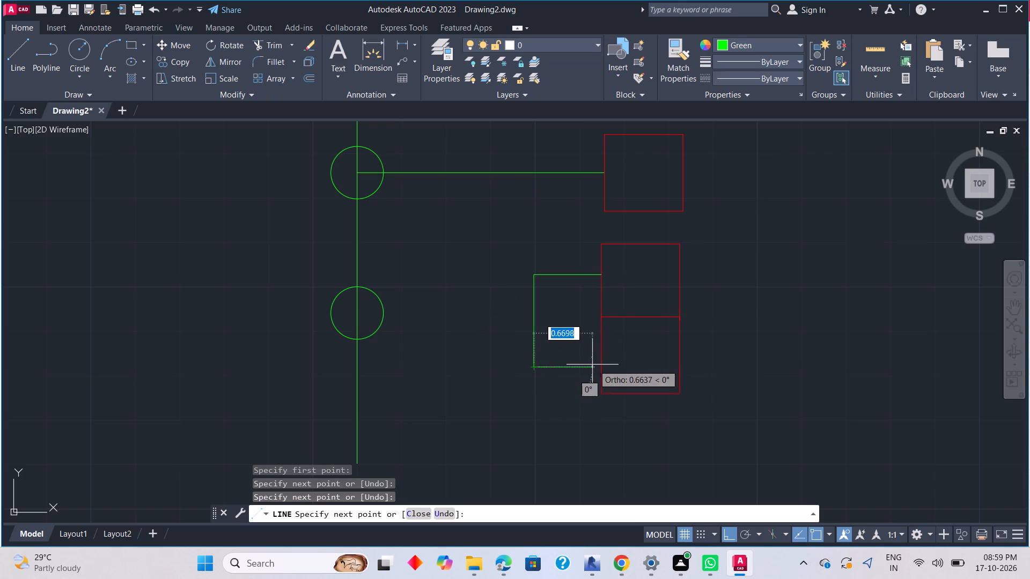
pyautogui.click(624, 364)
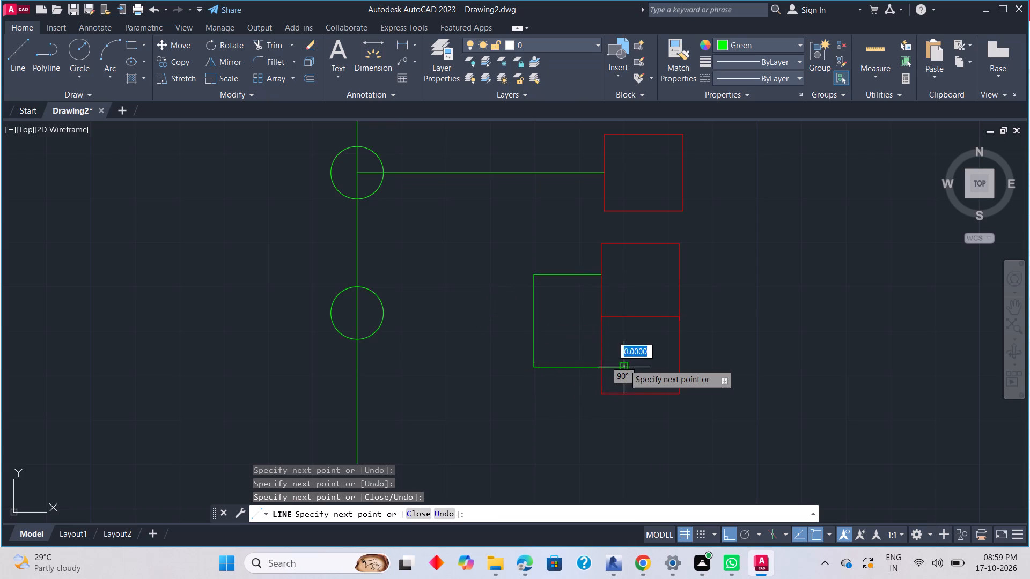
pyautogui.press('Escape')
# Trim the part of the bracket's bottom line that extends inside the lower adjoining rectangle.
pyautogui.press('r')
pyautogui.press('Escape')
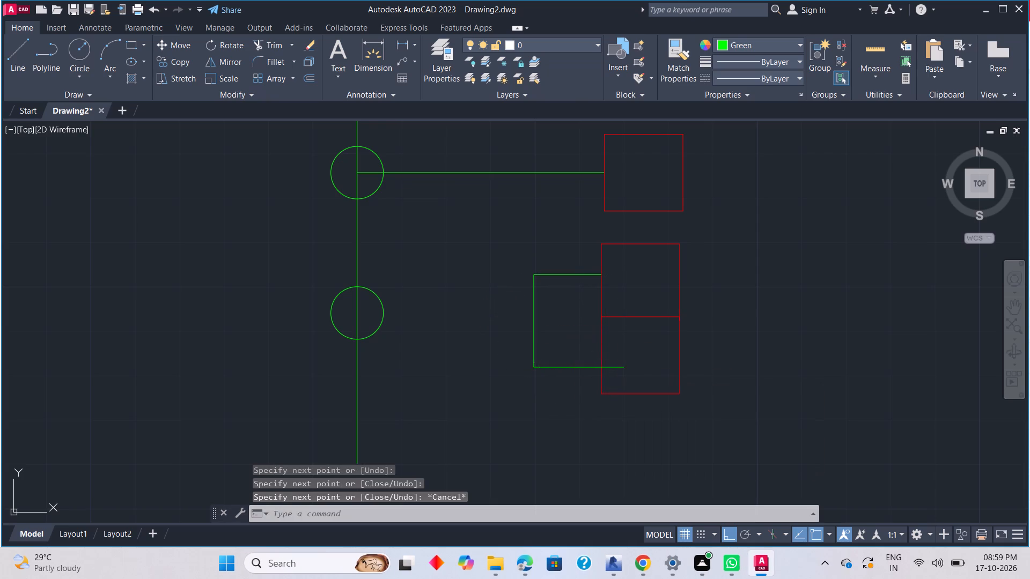
pyautogui.press('t')
pyautogui.write('R')
pyautogui.press('space')
pyautogui.click(616, 366)
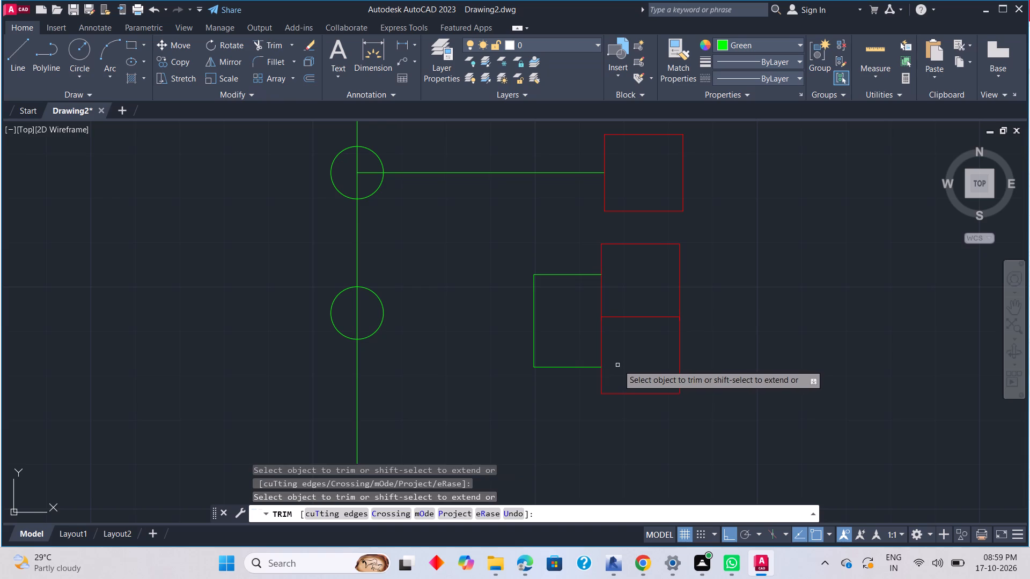
pyautogui.press('Escape')
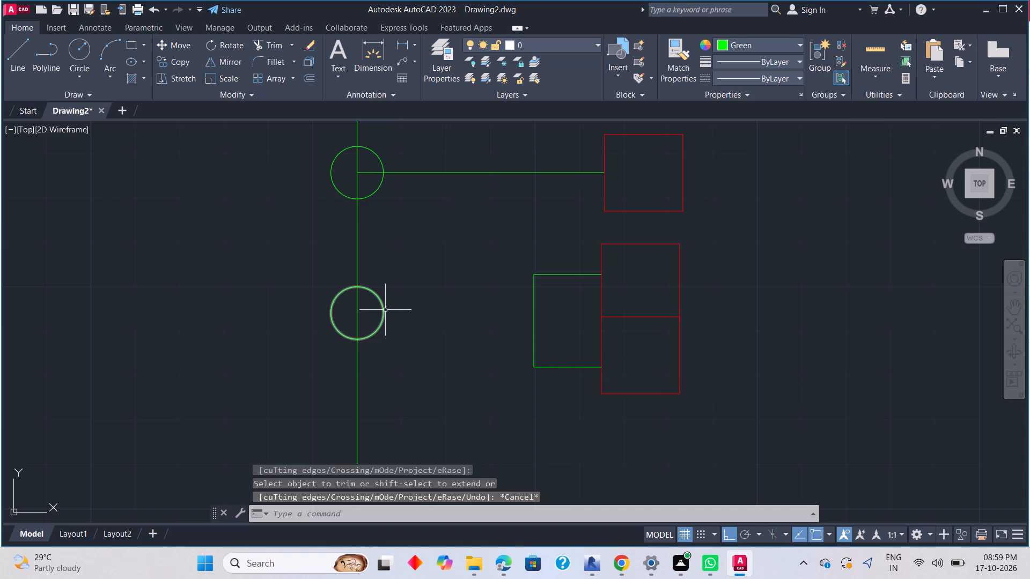
# Copy the lowest unfilled circle from its centre about 2 units across onto the bracket's vertical line.
pyautogui.click(383, 311)
pyautogui.rightClick(467, 328)
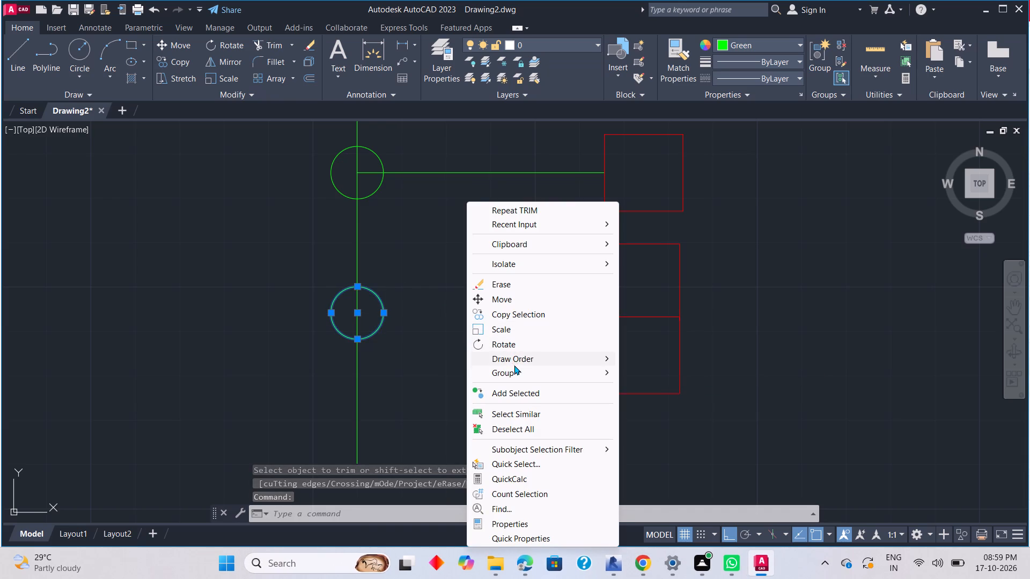
pyautogui.click(511, 318)
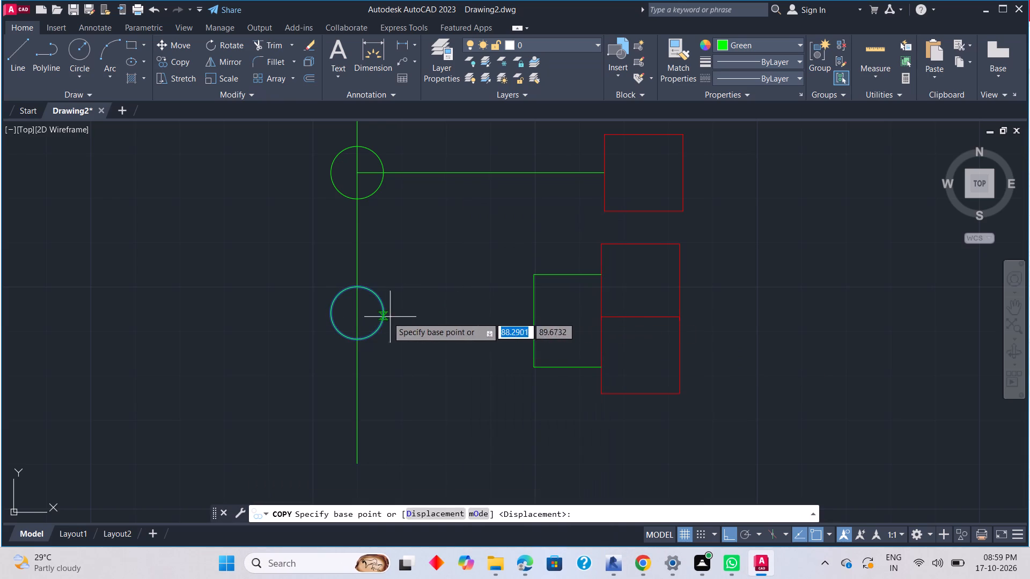
pyautogui.moveTo(359, 313); pyautogui.dragTo(365, 310)
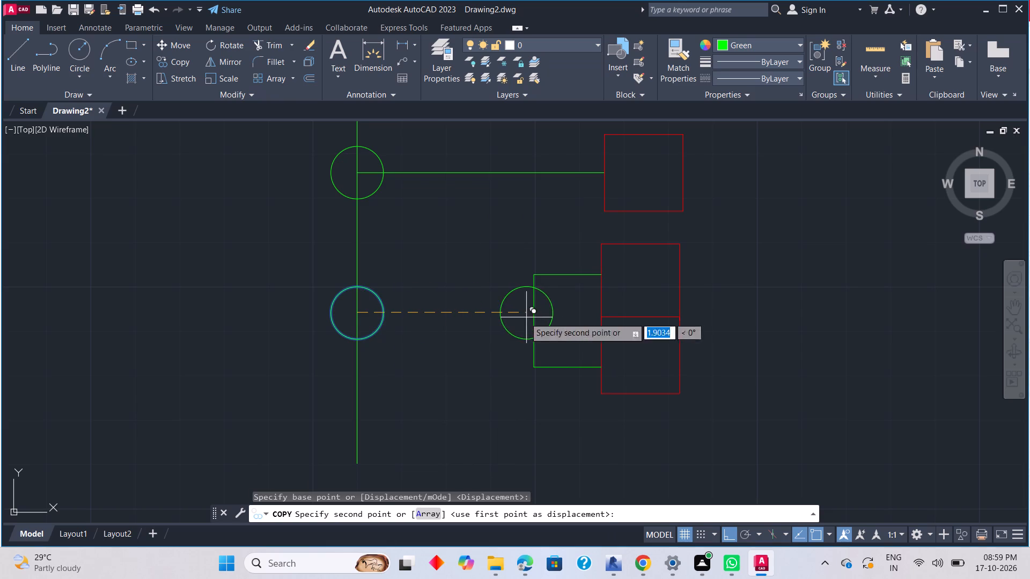
pyautogui.click(533, 322)
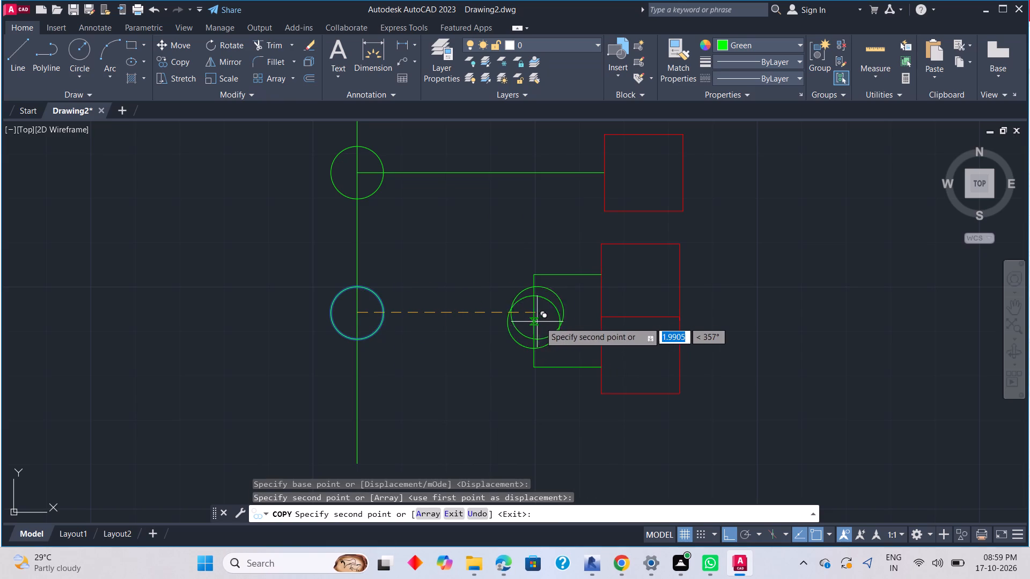
pyautogui.press('`')
pyautogui.press('Escape')
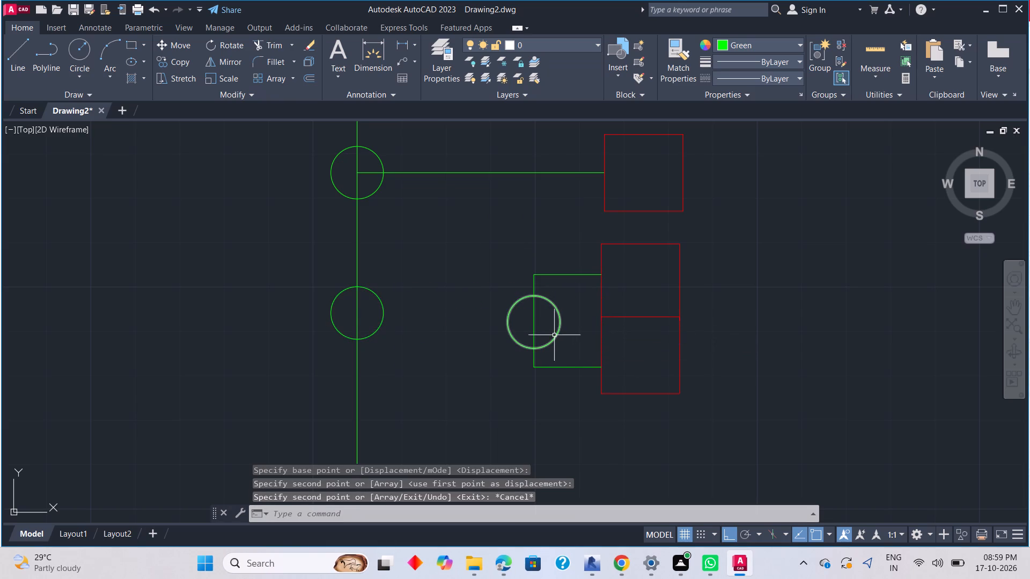
# Draw a horizontal green line about 1.4 units long from the lowest circle on the main vertical to the bracket's circle.
pyautogui.scroll(-2, 553, 338)
pyautogui.scroll(1, 532, 374)
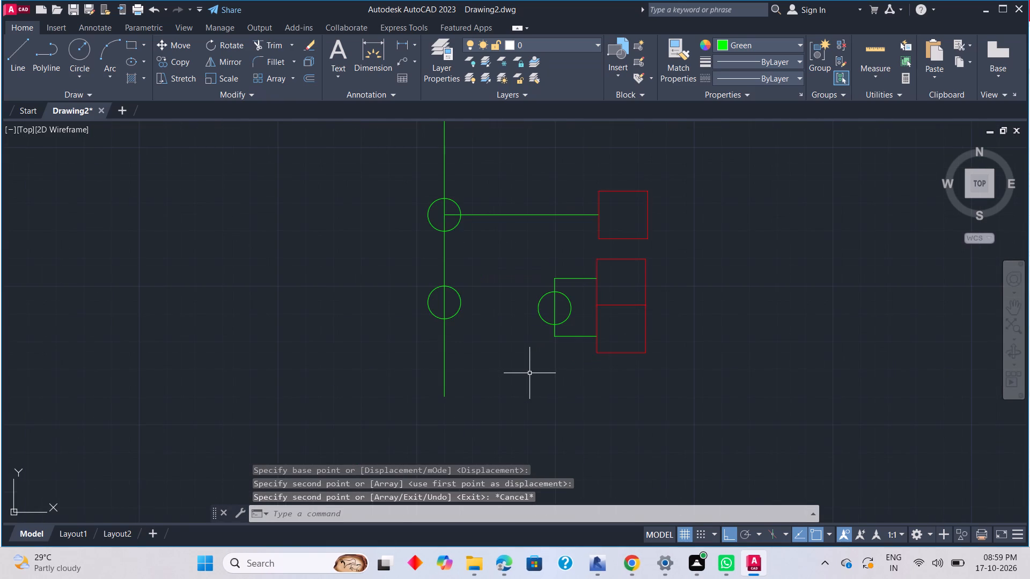
pyautogui.press('l')
pyautogui.press('space')
pyautogui.click(462, 307)
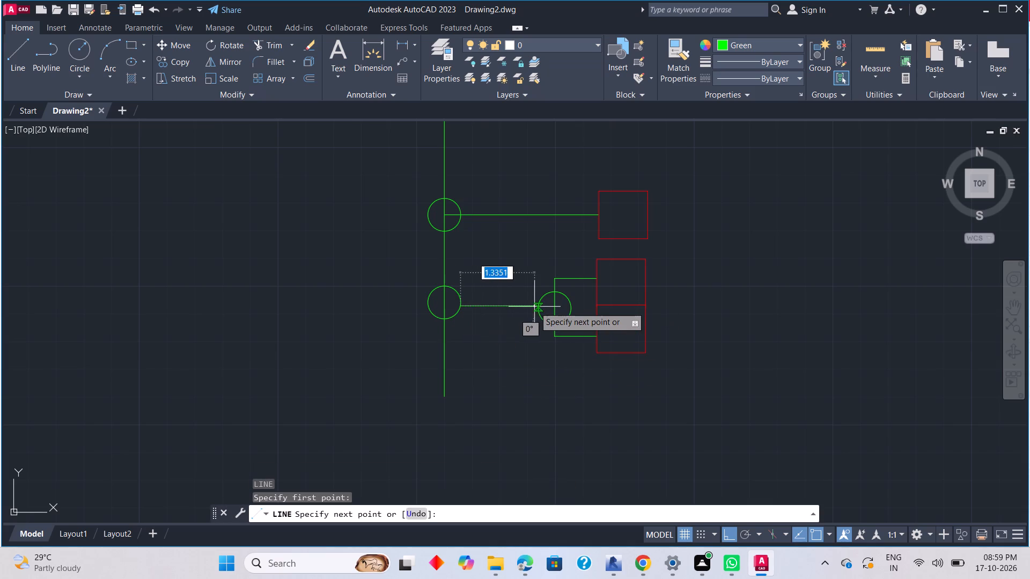
pyautogui.click(539, 307)
pyautogui.press('Escape')
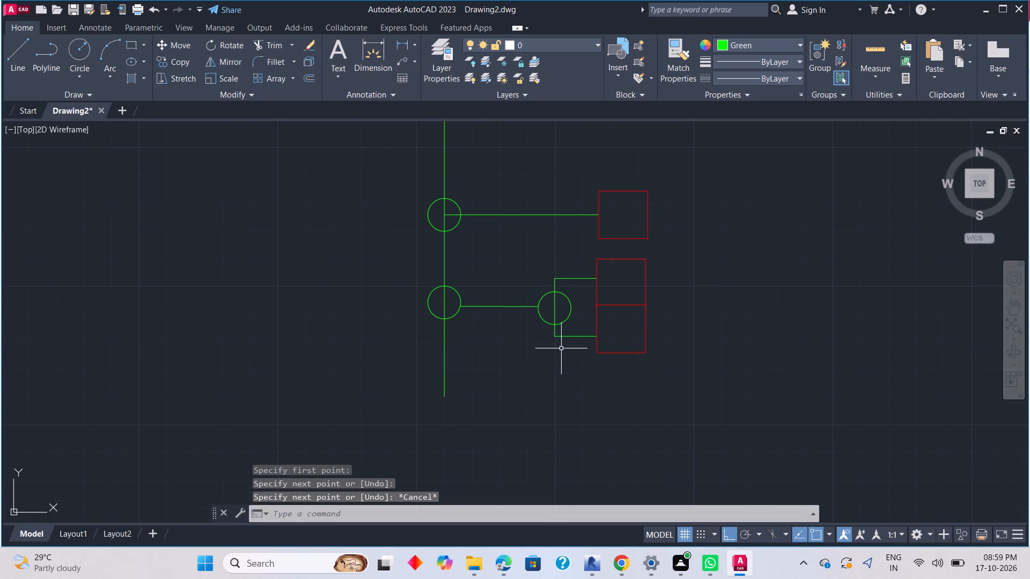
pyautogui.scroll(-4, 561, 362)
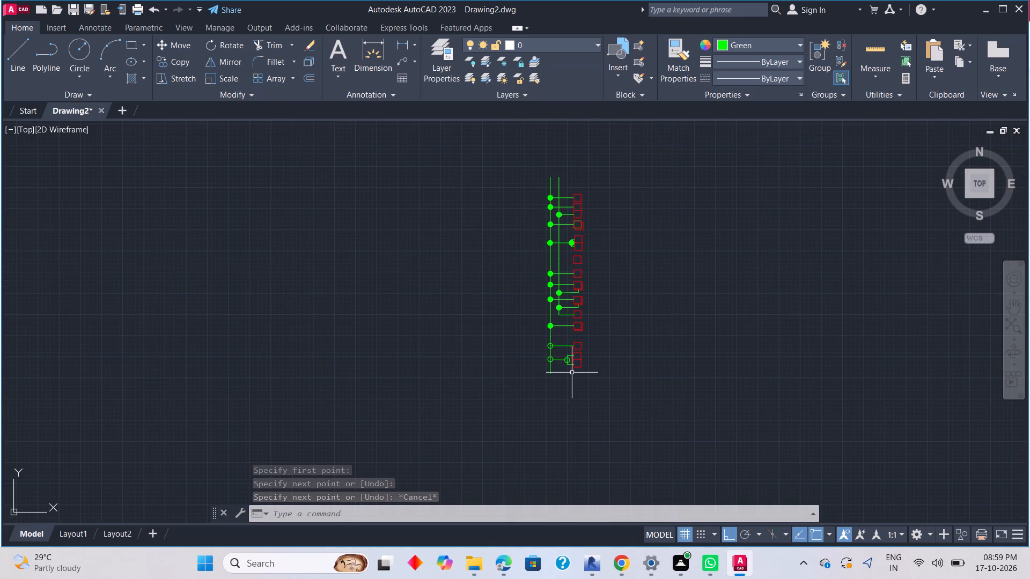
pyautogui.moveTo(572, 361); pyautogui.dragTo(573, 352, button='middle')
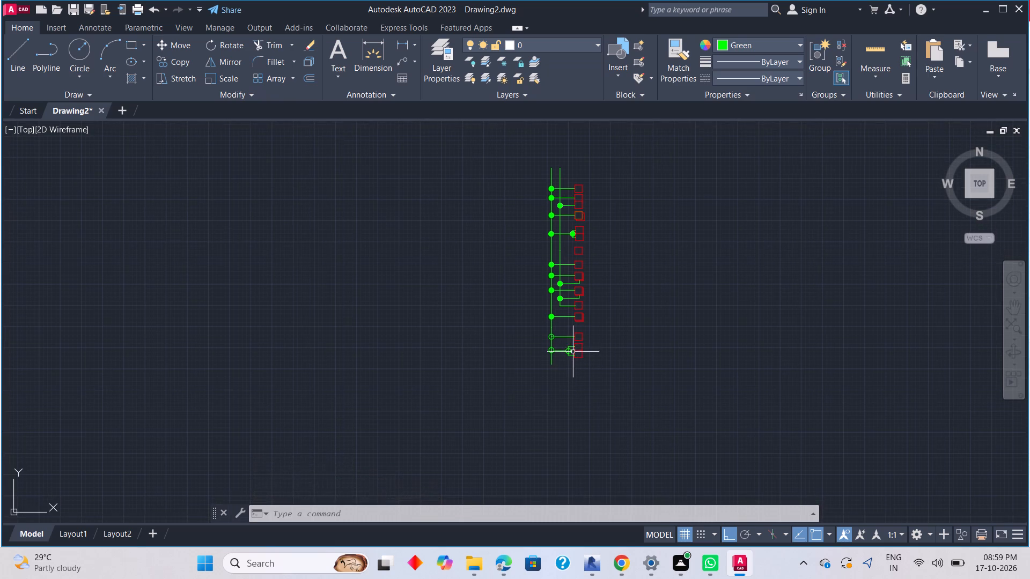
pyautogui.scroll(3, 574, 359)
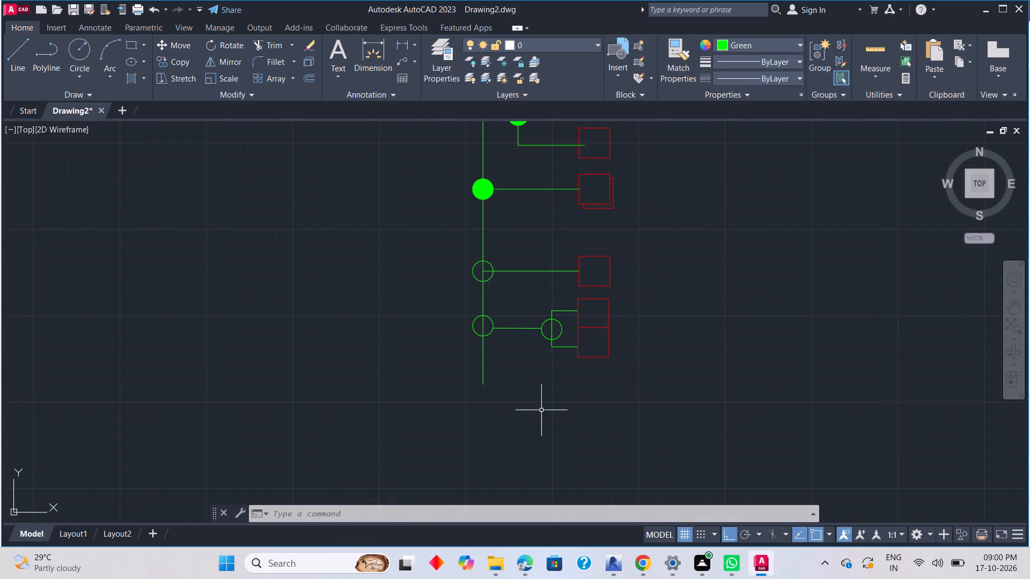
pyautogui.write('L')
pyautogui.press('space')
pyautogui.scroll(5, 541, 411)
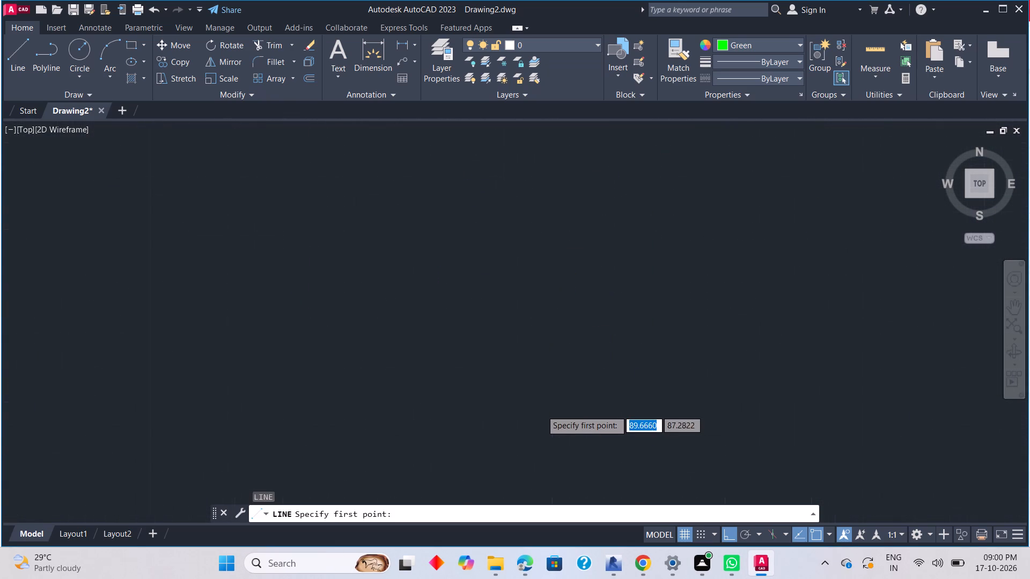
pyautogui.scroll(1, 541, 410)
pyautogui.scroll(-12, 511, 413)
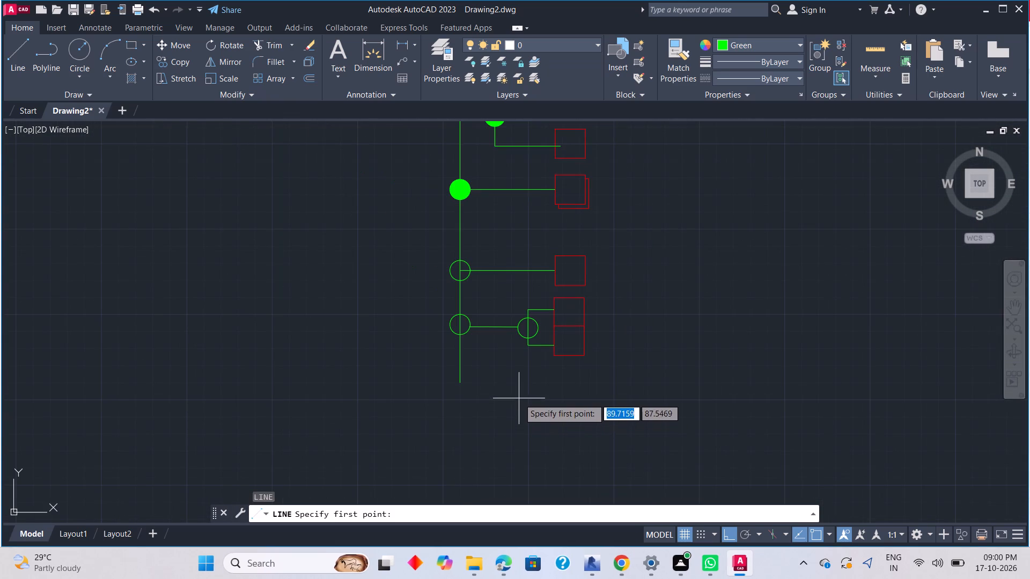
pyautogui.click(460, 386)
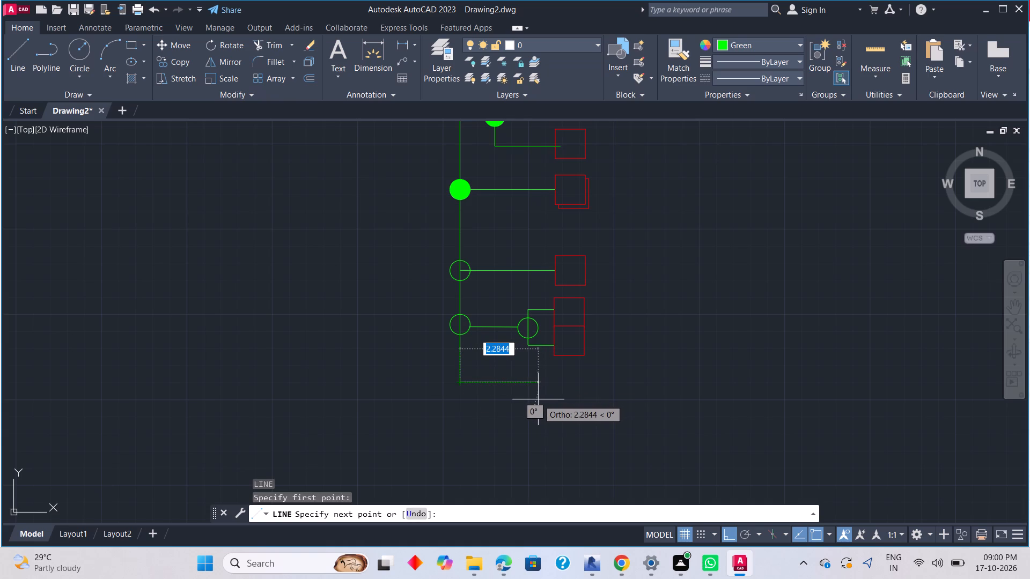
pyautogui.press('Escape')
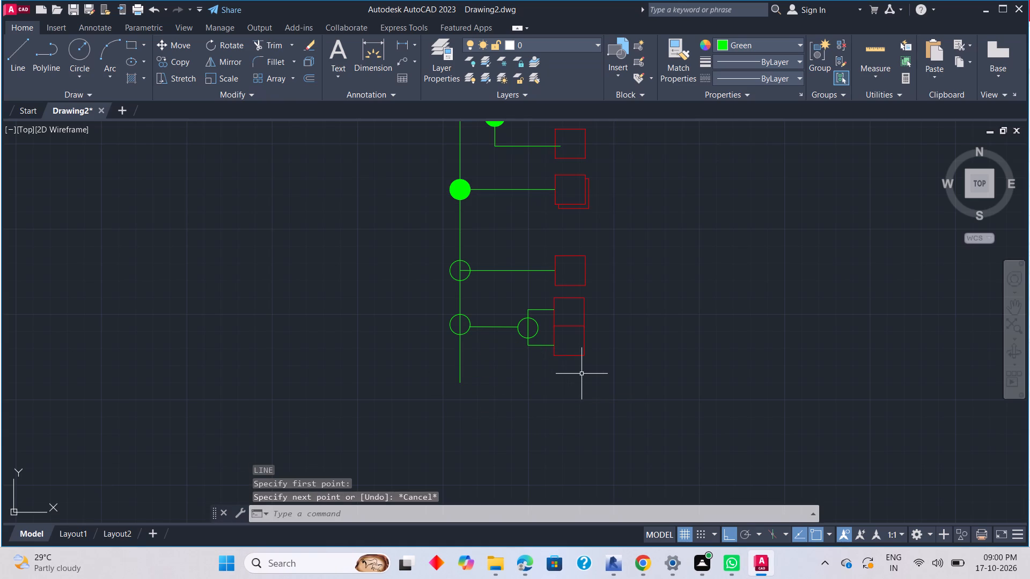
# Copy the lowest pair of adjoining red rectangles with its bracket and circle straight down about 2.07 units.
pyautogui.click(584, 375)
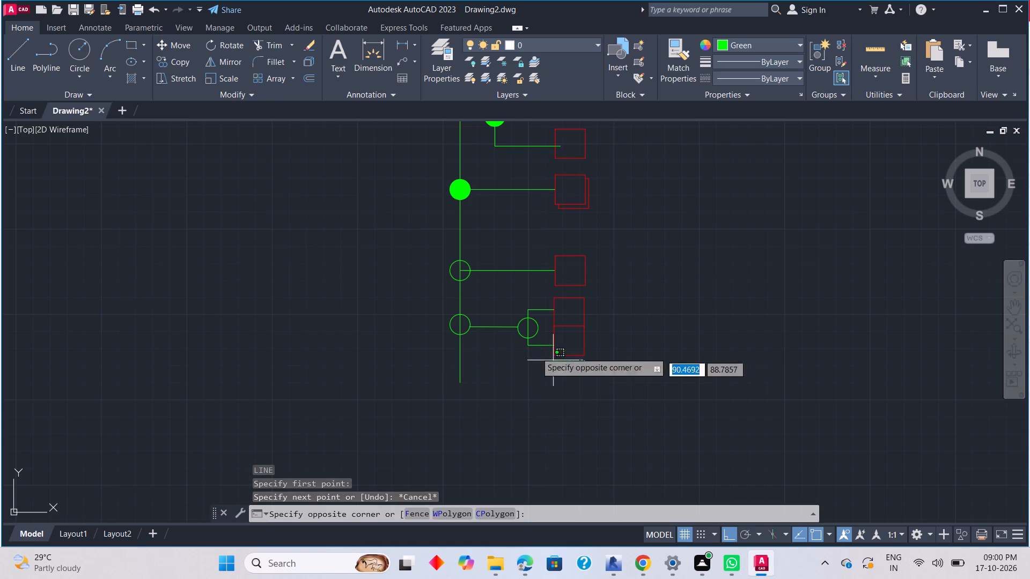
pyautogui.click(520, 298)
pyautogui.rightClick(619, 317)
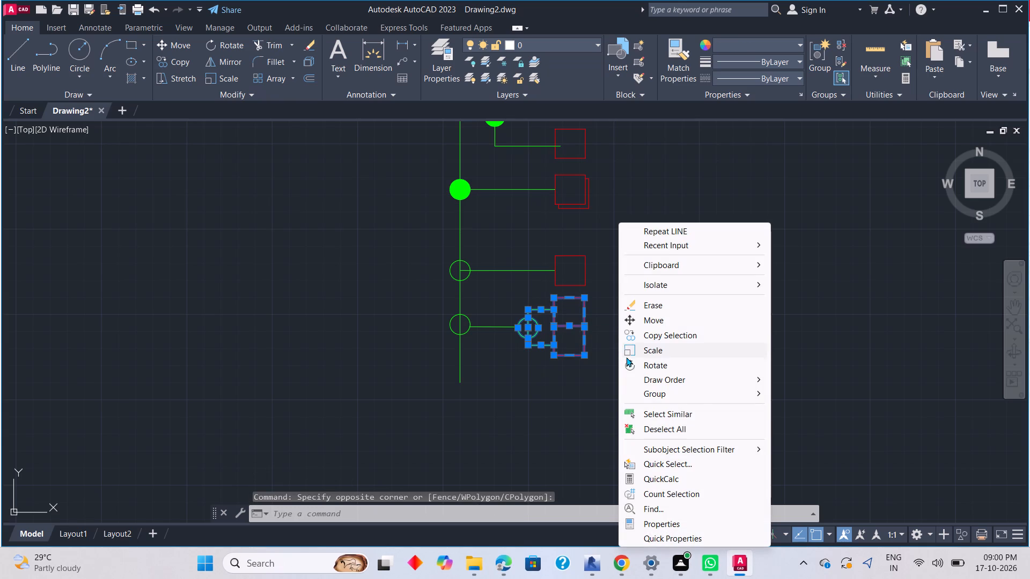
pyautogui.click(650, 331)
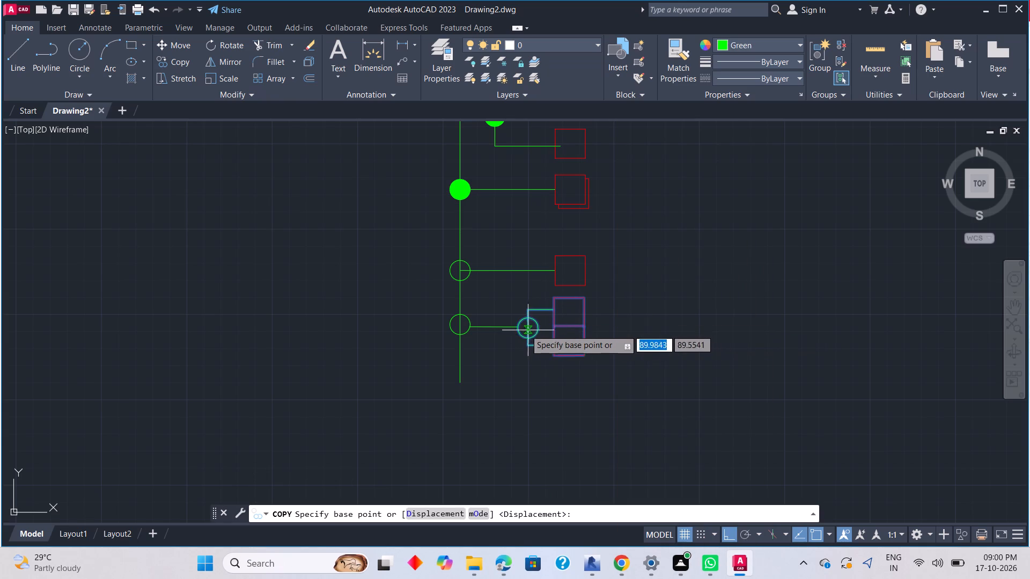
pyautogui.click(519, 328)
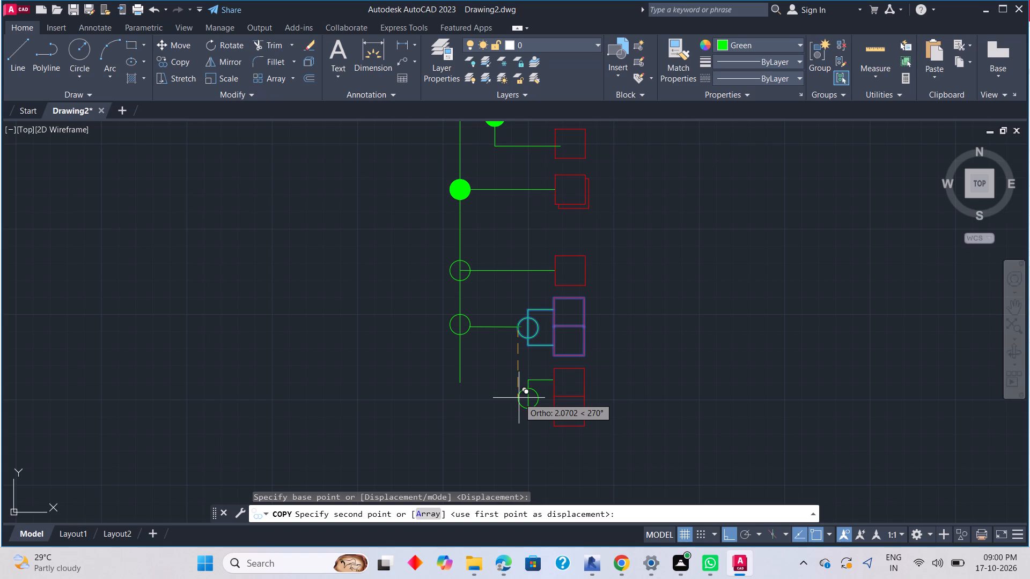
pyautogui.click(519, 398)
pyautogui.press('Escape')
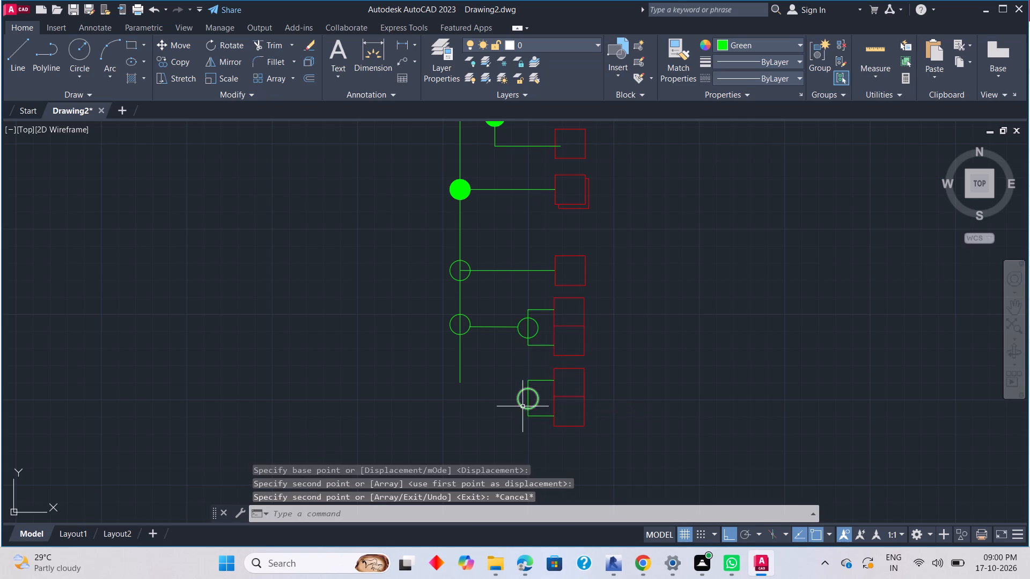
# Draw a green line from the main vertical's lower end about 0.5 units down and about 1.7 units across into the copied bracket's circle.
pyautogui.press('l')
pyautogui.press('space')
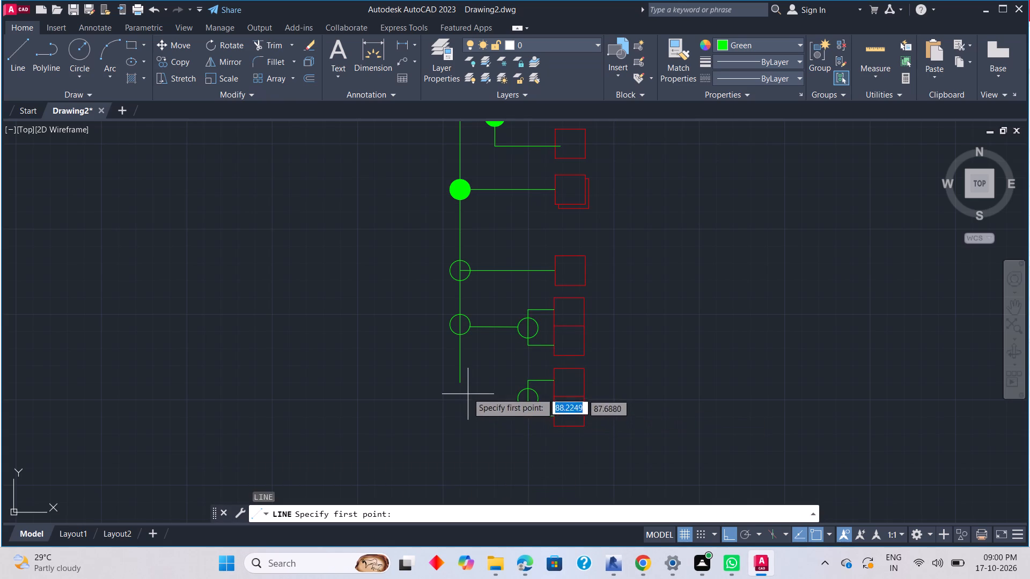
pyautogui.click(460, 387)
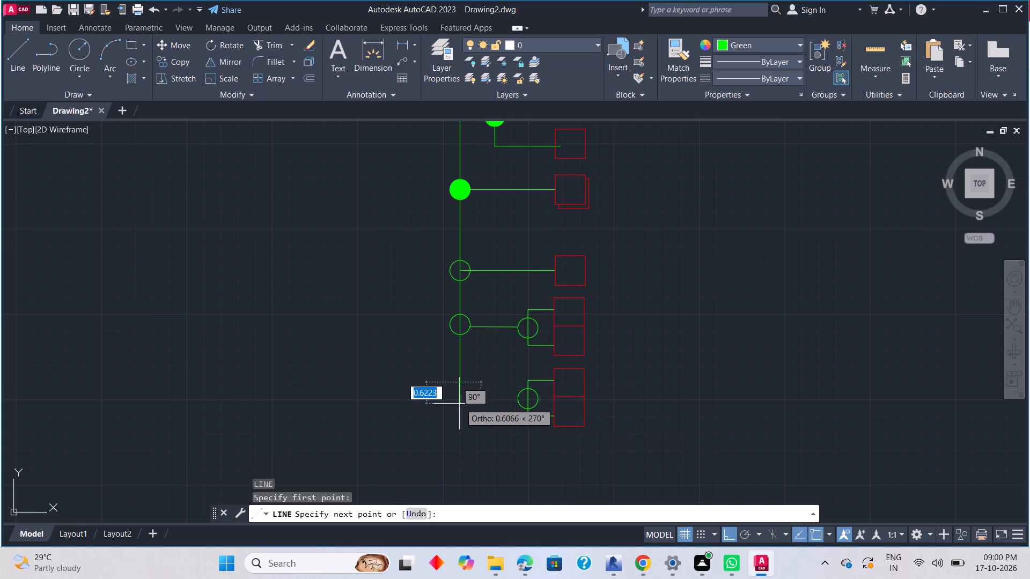
pyautogui.click(459, 404)
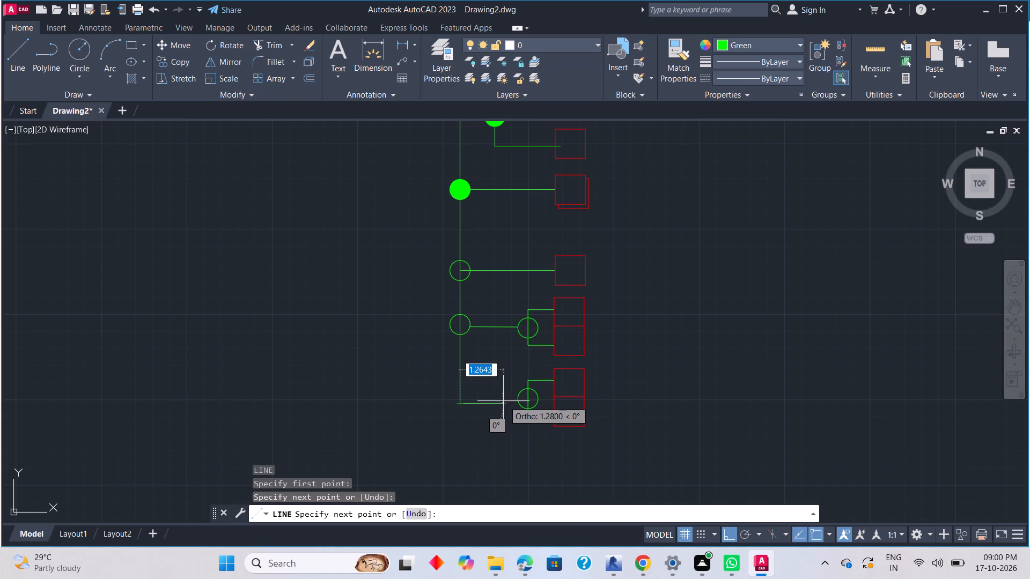
pyautogui.hotkey('ctrl', 'z')
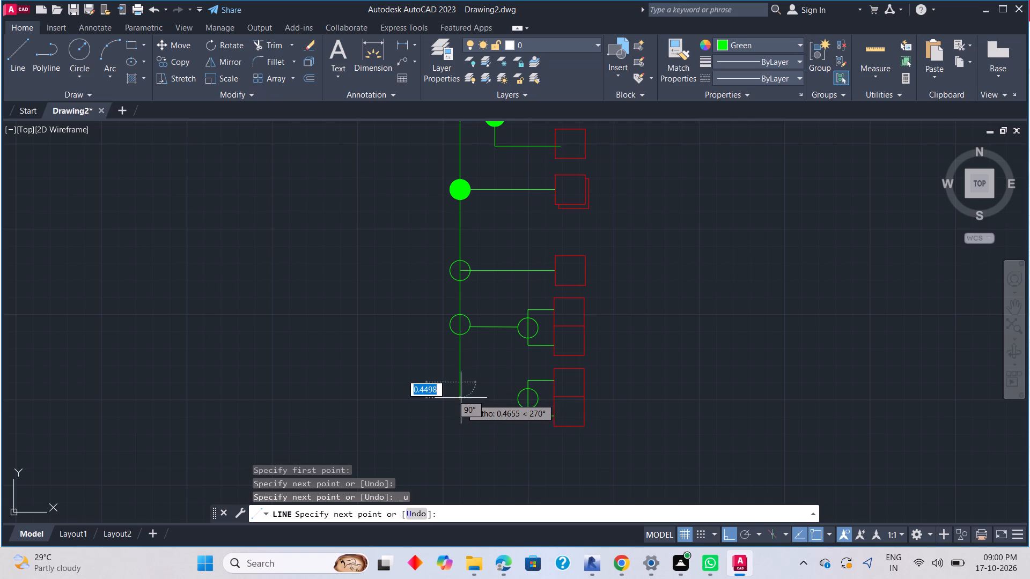
pyautogui.moveTo(461, 397); pyautogui.dragTo(469, 397)
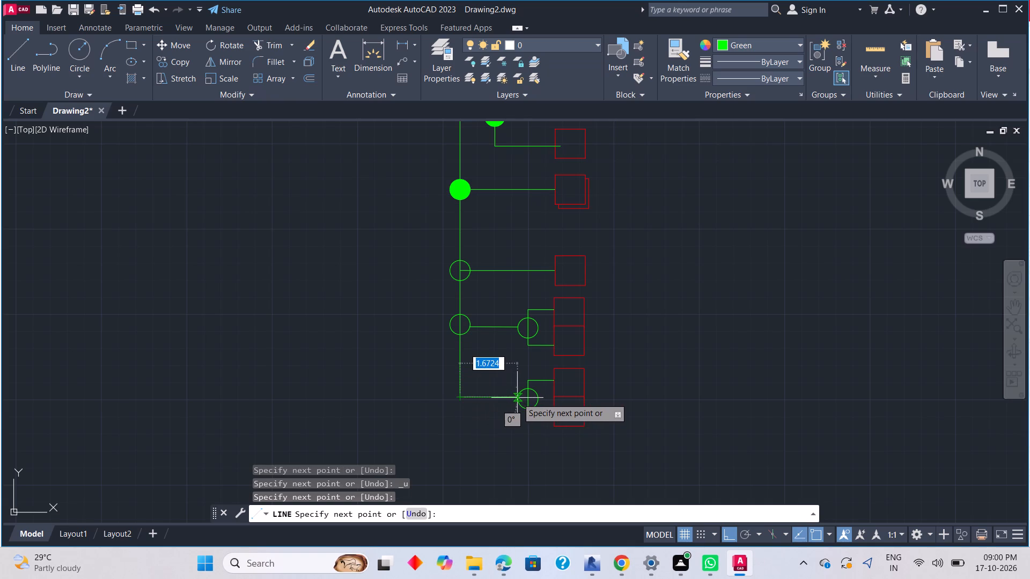
pyautogui.hotkey('ctrl', 'z')
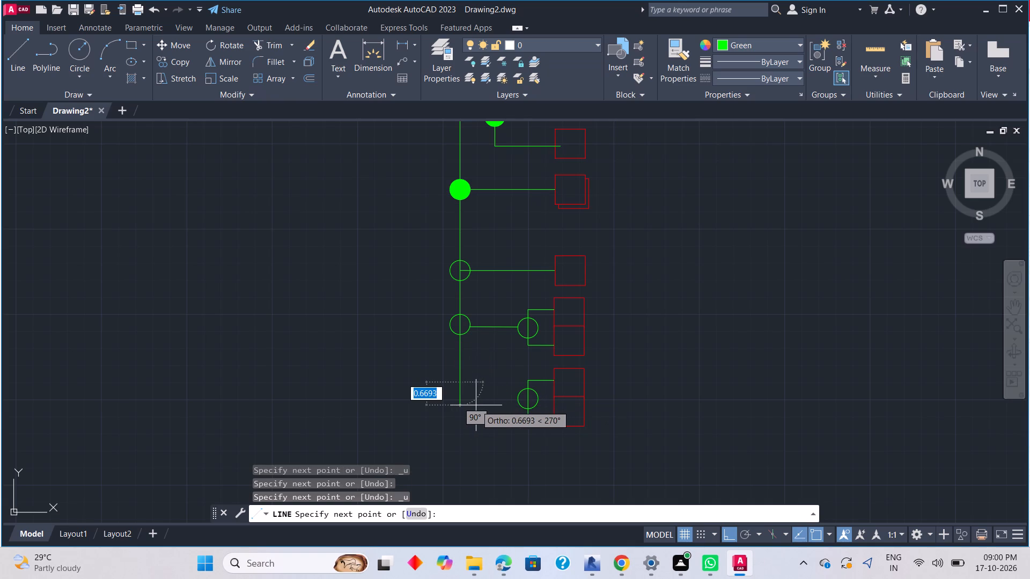
pyautogui.click(476, 405)
pyautogui.hotkey('ctrl', 'z')
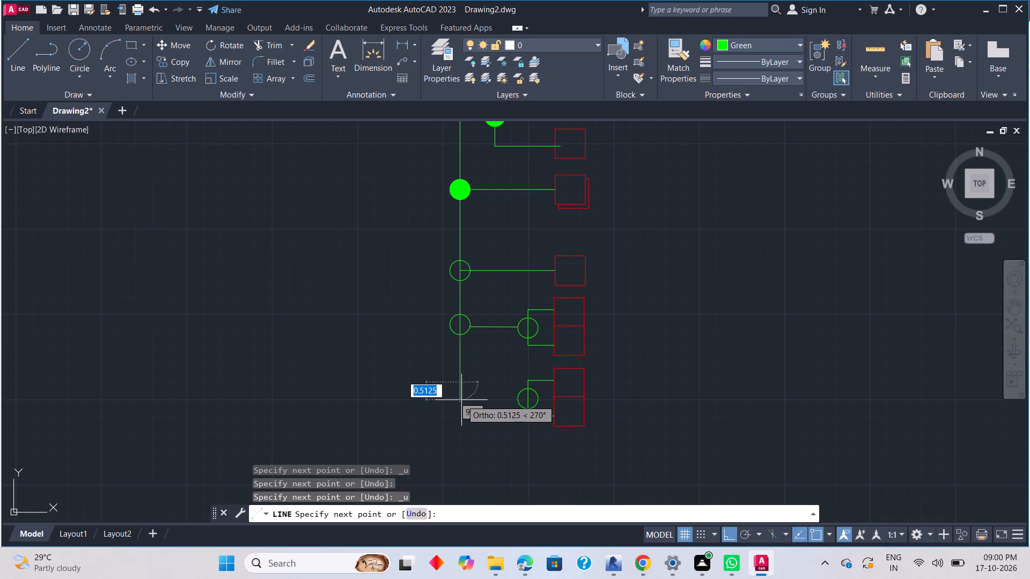
pyautogui.moveTo(459, 397); pyautogui.dragTo(500, 397)
pyautogui.scroll(5, 519, 398)
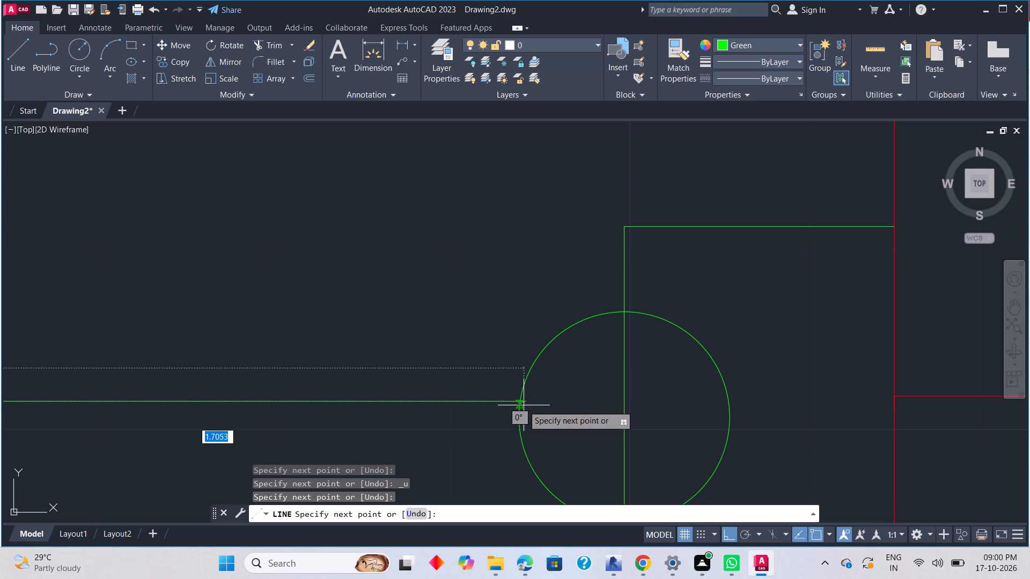
pyautogui.hotkey('ctrl', 'z')
pyautogui.scroll(3, 482, 417)
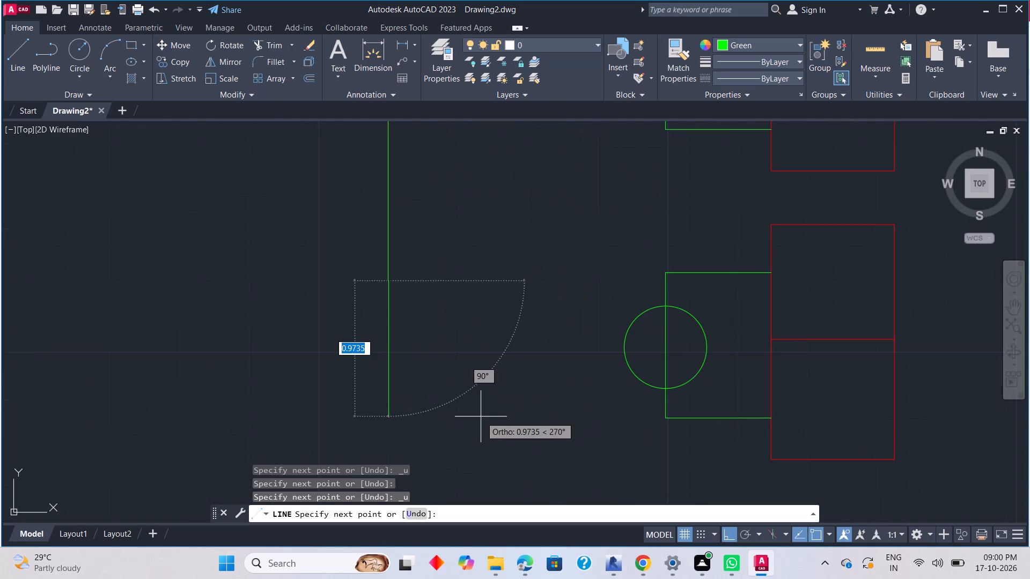
pyautogui.click(389, 352)
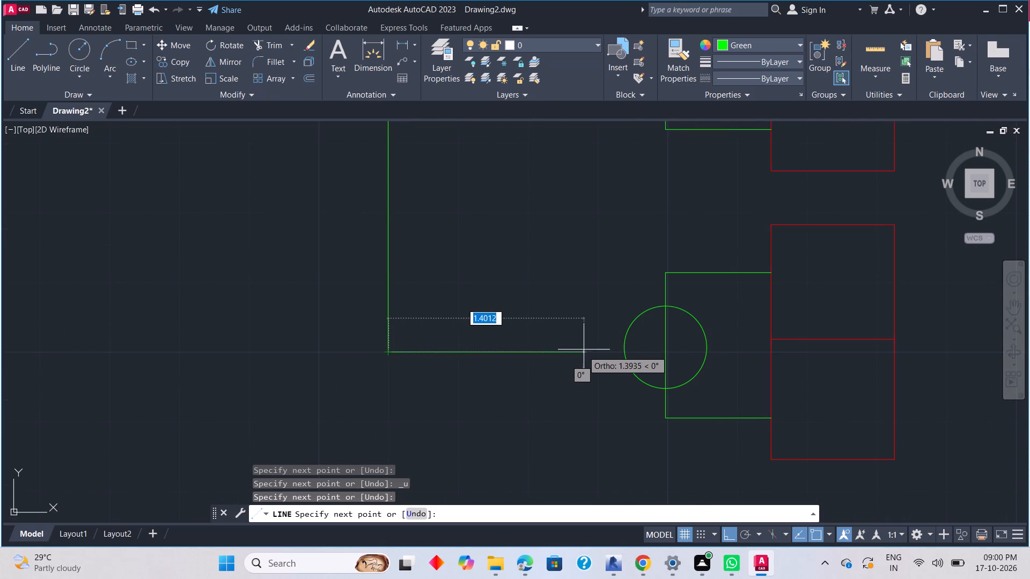
pyautogui.scroll(2, 584, 350)
pyautogui.scroll(2, 673, 366)
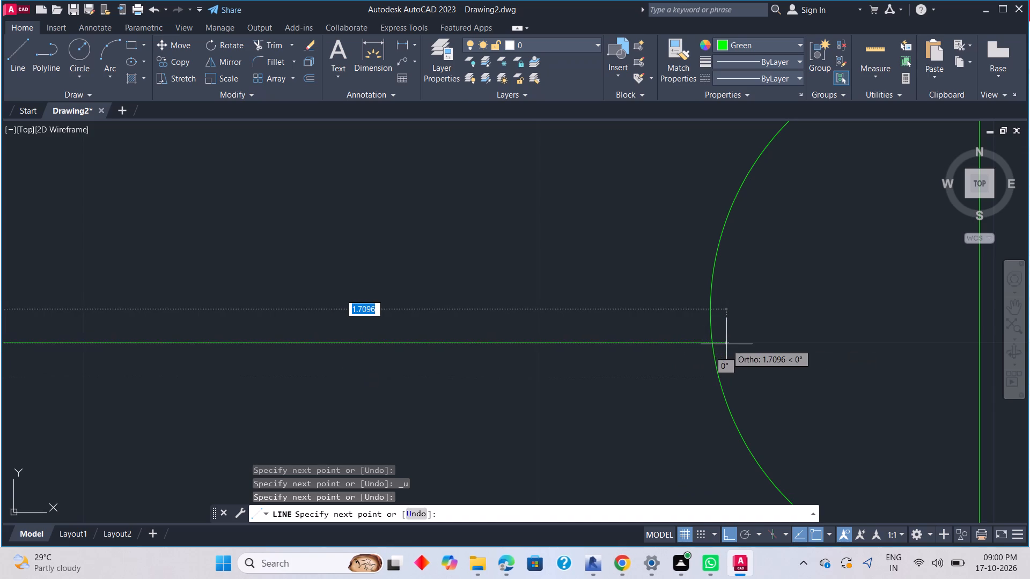
pyautogui.click(726, 344)
pyautogui.press('Escape')
# Trim the end of the new horizontal line that extends inside the copied bracket's circle.
pyautogui.write('TR')
pyautogui.press('space')
pyautogui.click(717, 344)
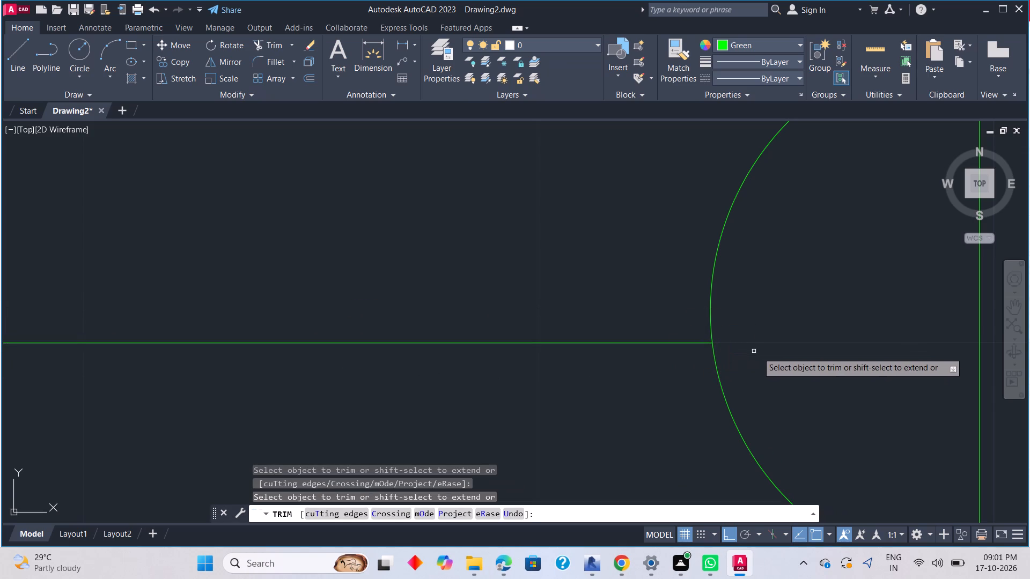
pyautogui.press('Escape')
# Fill the four unfilled circles, two on the main vertical and two on the lowest brackets, with a solid green hatch.
pyautogui.scroll(-7, 759, 352)
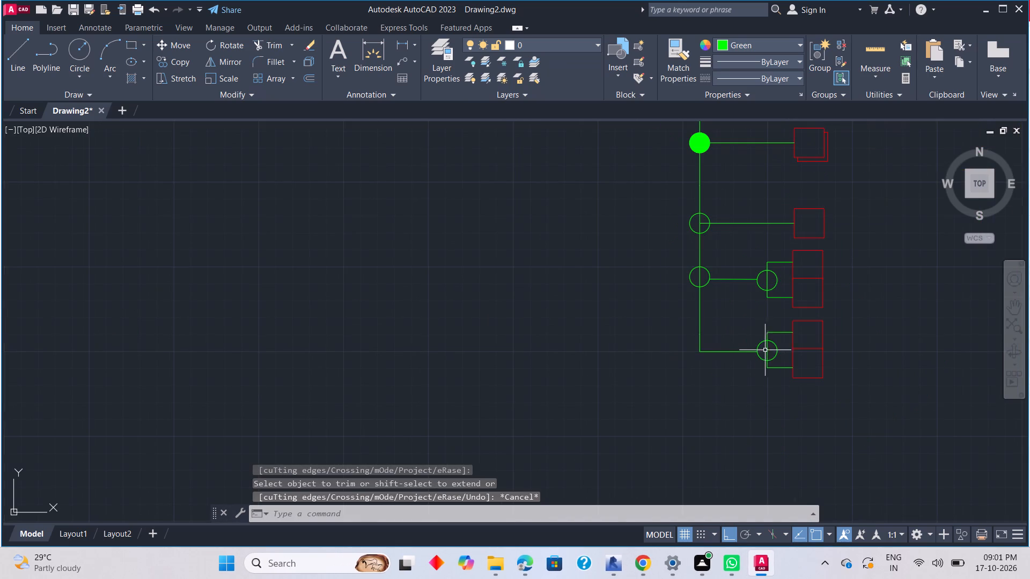
pyautogui.moveTo(774, 350); pyautogui.dragTo(691, 394, button='middle')
pyautogui.write('H')
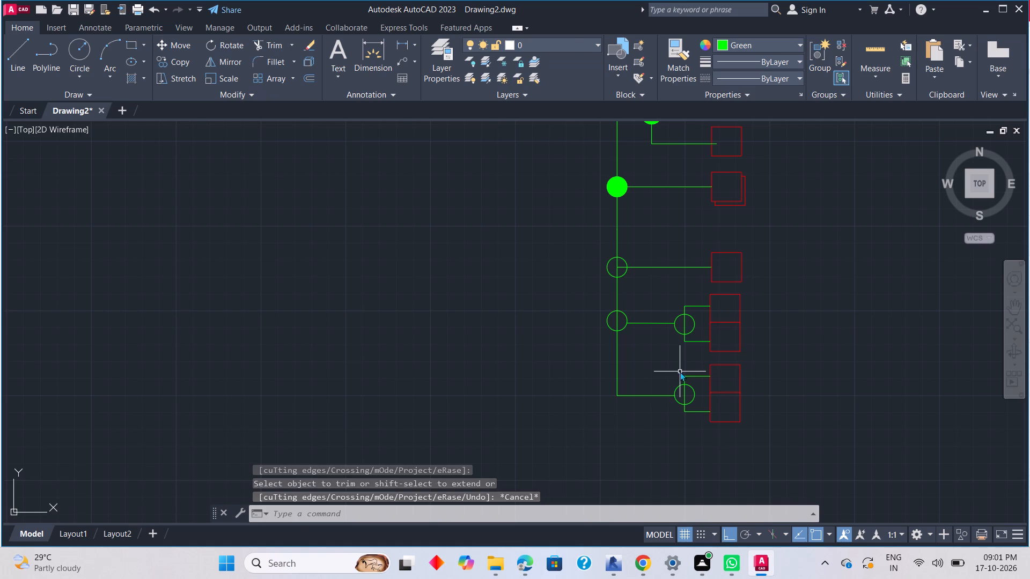
pyautogui.press('space')
pyautogui.click(688, 326)
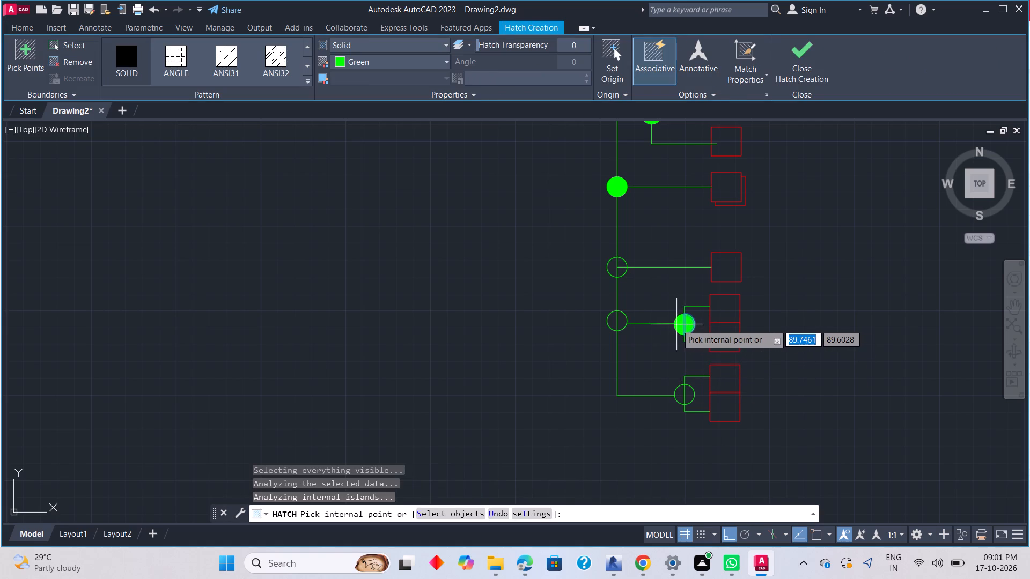
pyautogui.click(676, 324)
pyautogui.click(609, 319)
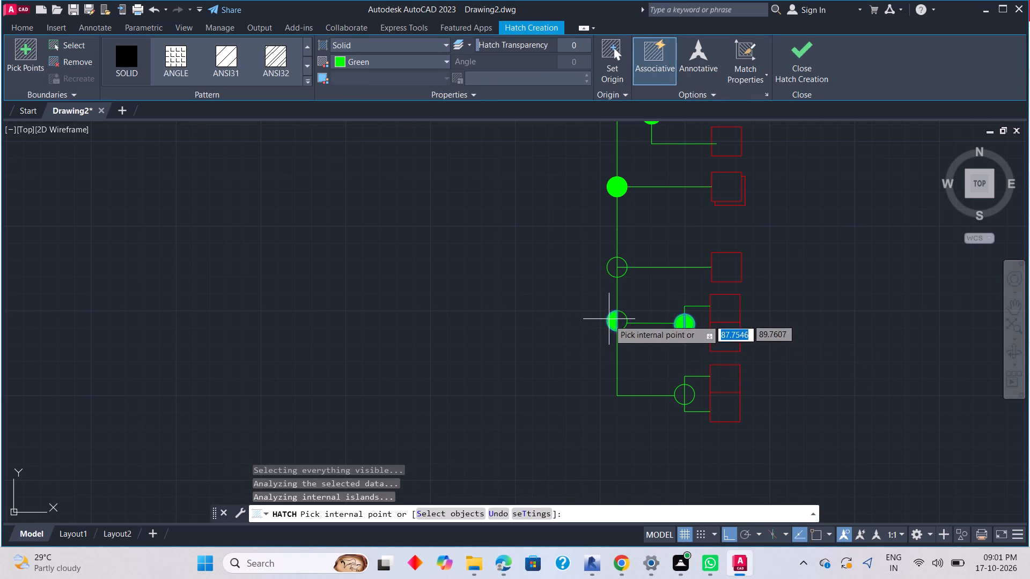
pyautogui.click(622, 322)
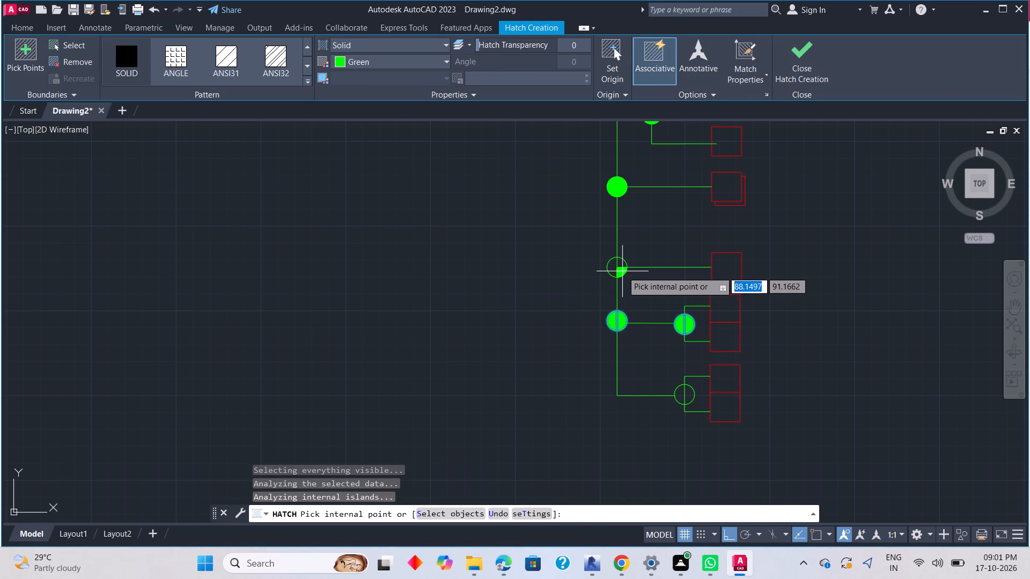
pyautogui.click(622, 271)
pyautogui.click(621, 261)
pyautogui.click(612, 263)
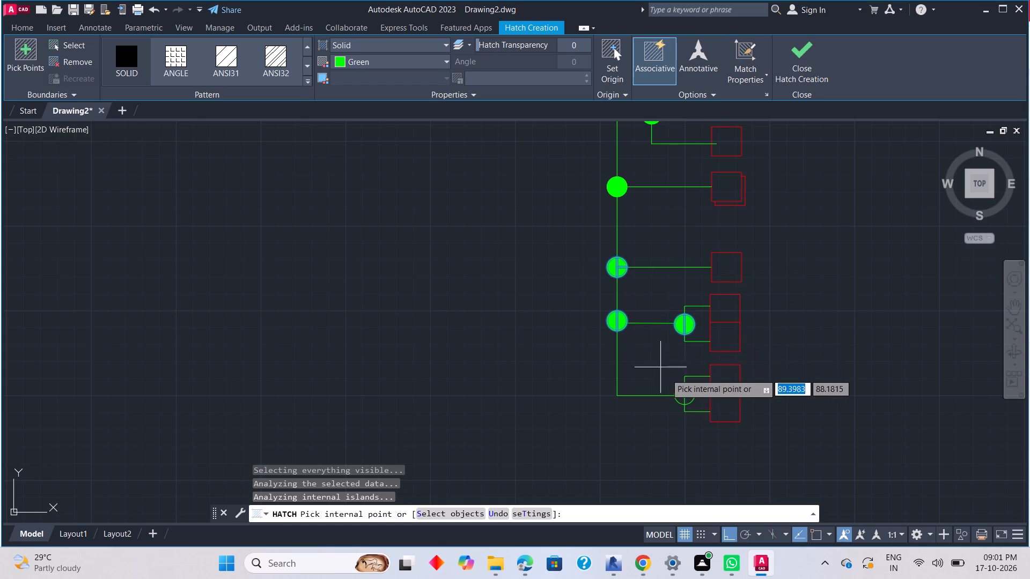
pyautogui.click(679, 392)
pyautogui.click(690, 394)
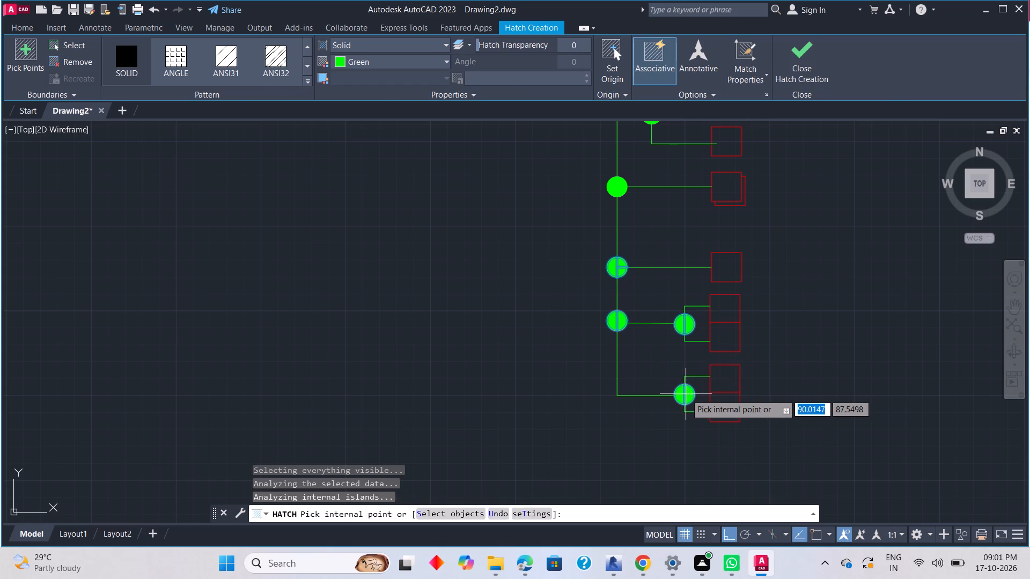
pyautogui.press('Escape')
pyautogui.scroll(-4, 712, 397)
pyautogui.scroll(2, 723, 391)
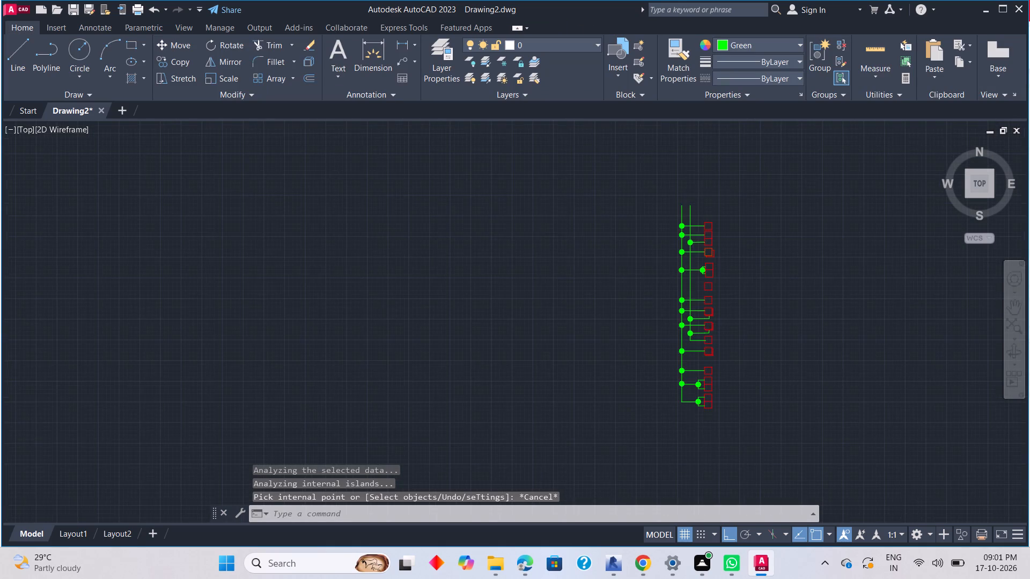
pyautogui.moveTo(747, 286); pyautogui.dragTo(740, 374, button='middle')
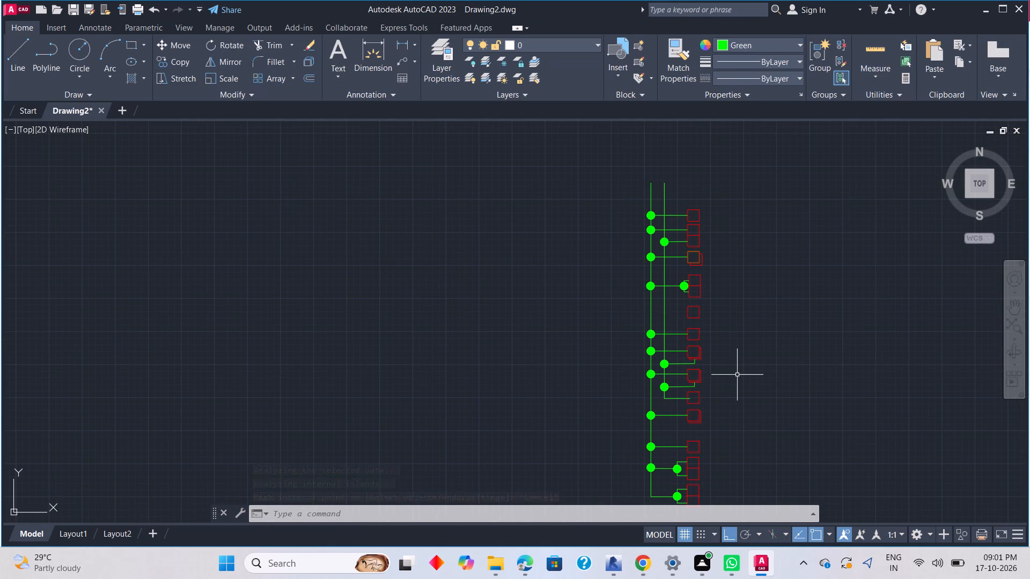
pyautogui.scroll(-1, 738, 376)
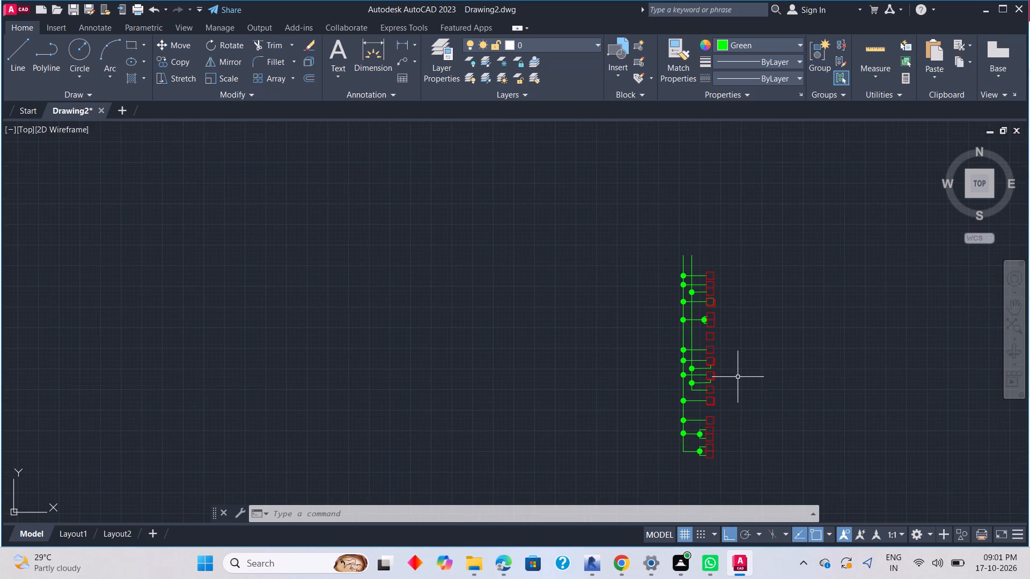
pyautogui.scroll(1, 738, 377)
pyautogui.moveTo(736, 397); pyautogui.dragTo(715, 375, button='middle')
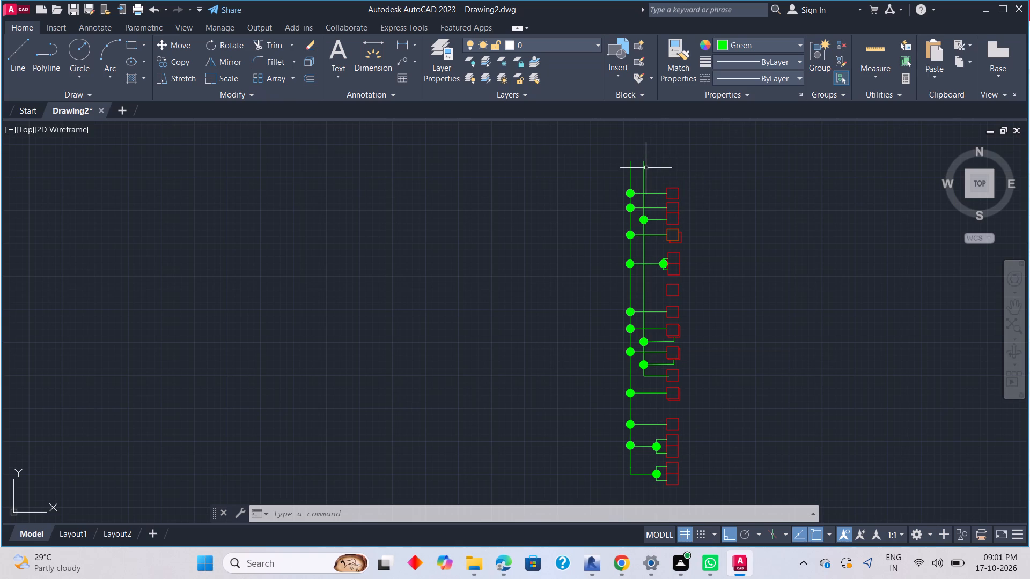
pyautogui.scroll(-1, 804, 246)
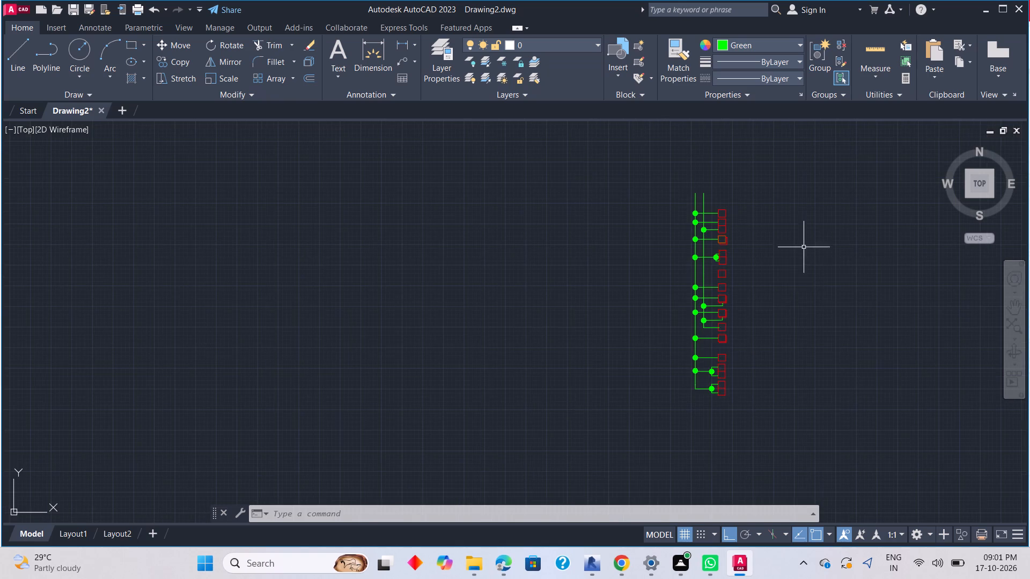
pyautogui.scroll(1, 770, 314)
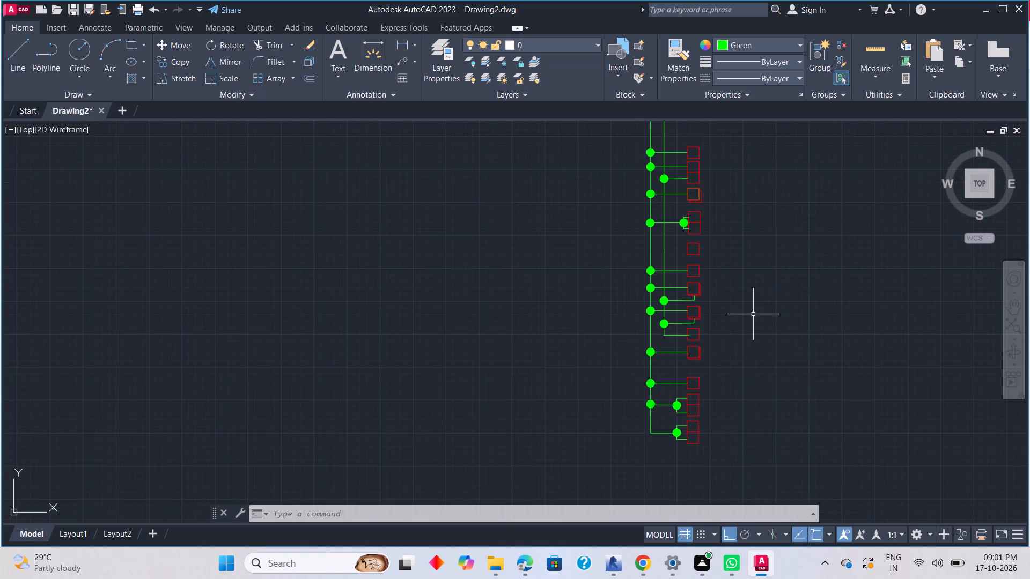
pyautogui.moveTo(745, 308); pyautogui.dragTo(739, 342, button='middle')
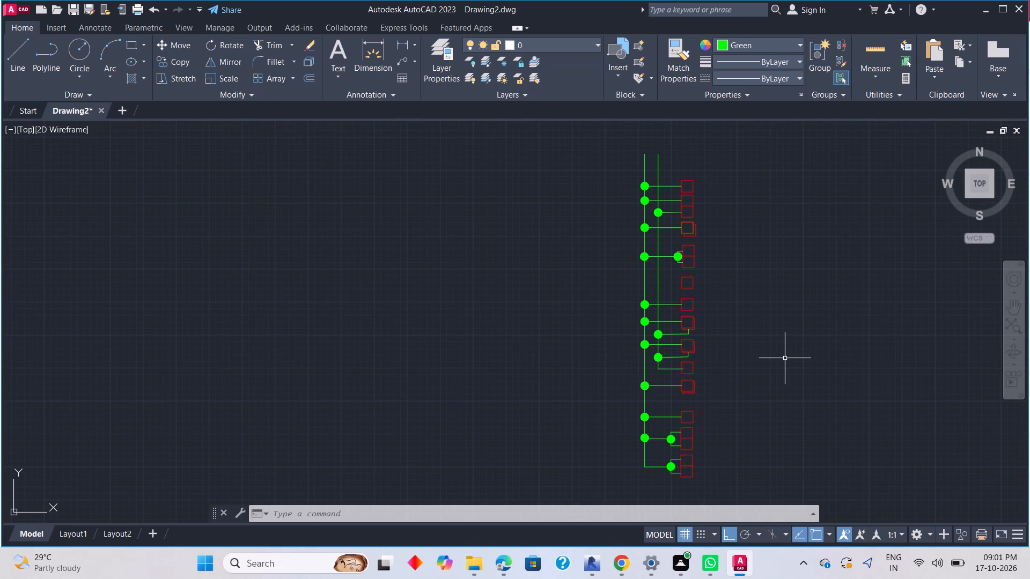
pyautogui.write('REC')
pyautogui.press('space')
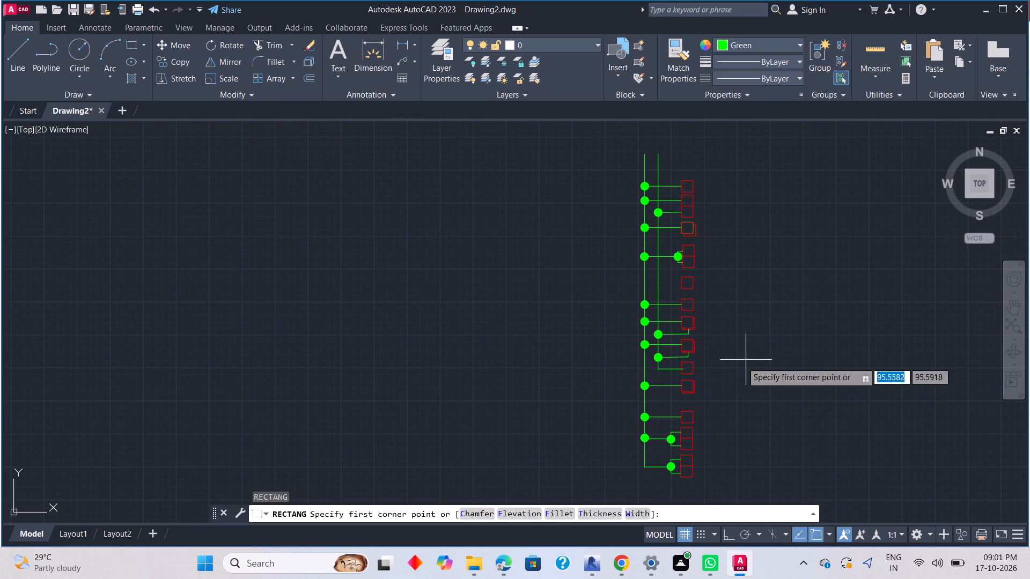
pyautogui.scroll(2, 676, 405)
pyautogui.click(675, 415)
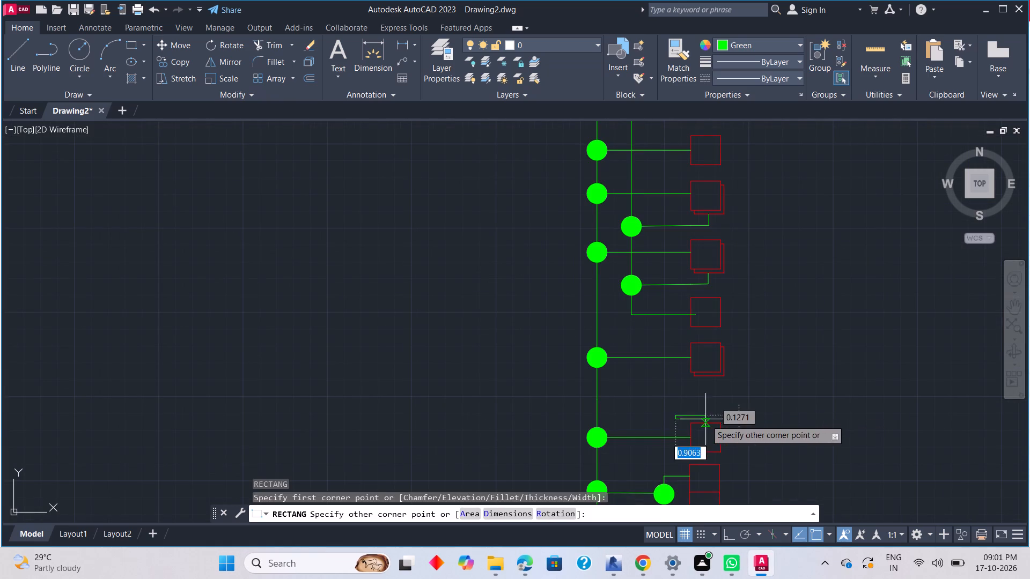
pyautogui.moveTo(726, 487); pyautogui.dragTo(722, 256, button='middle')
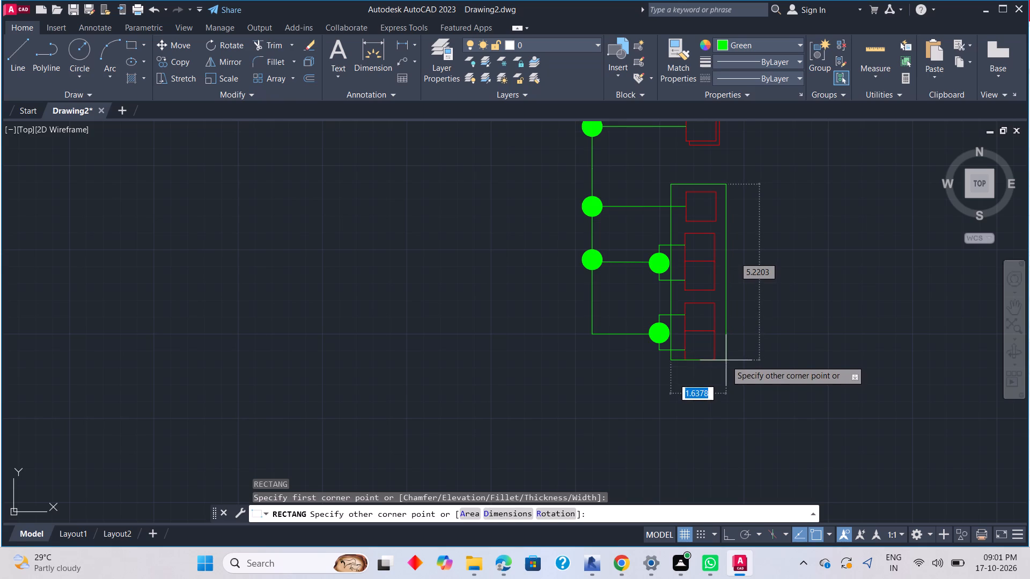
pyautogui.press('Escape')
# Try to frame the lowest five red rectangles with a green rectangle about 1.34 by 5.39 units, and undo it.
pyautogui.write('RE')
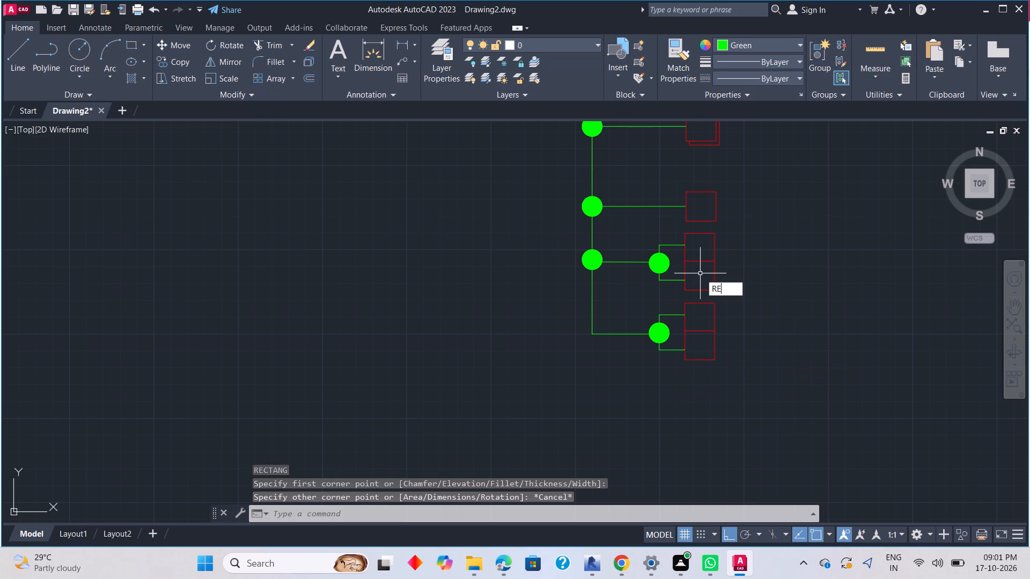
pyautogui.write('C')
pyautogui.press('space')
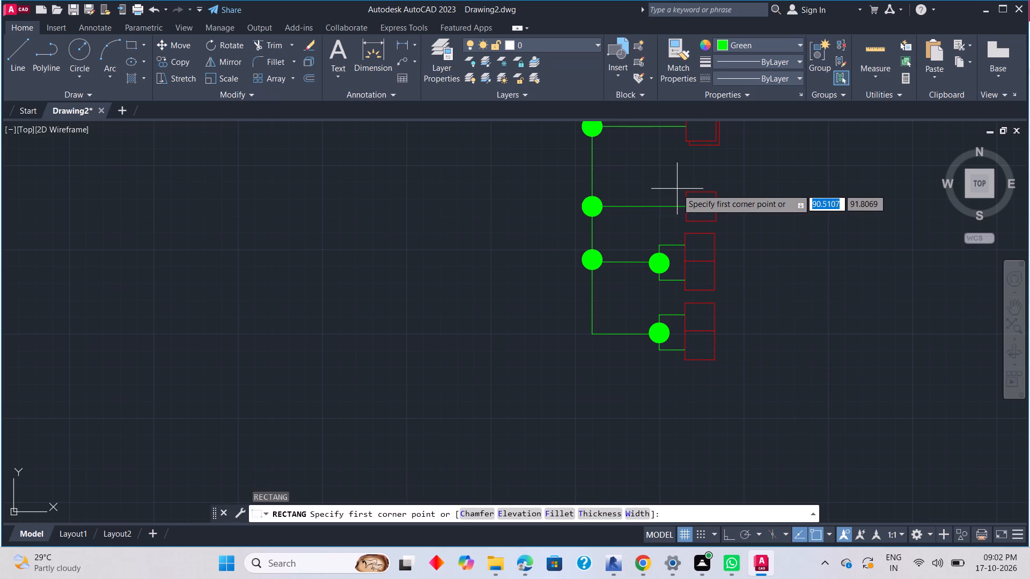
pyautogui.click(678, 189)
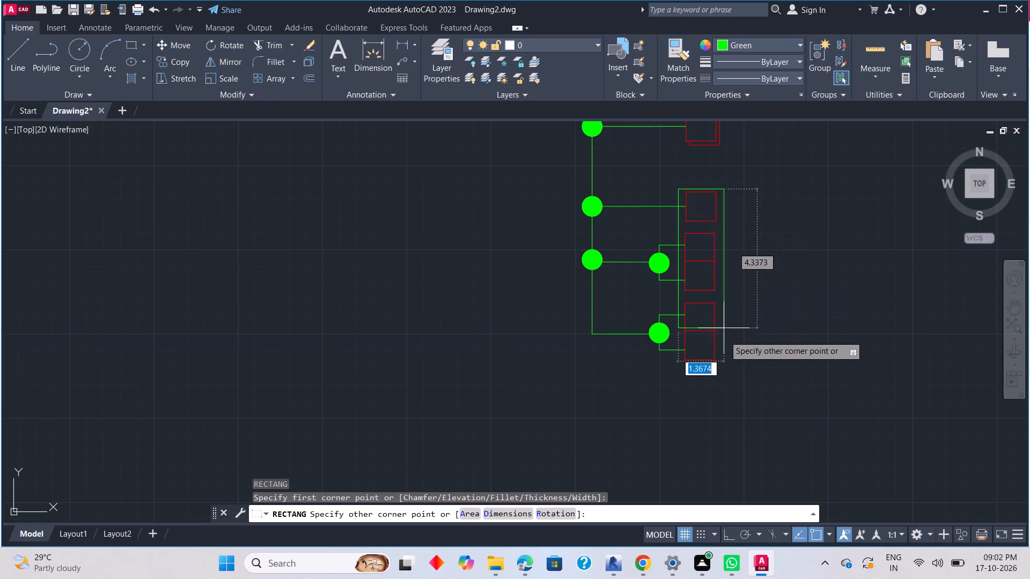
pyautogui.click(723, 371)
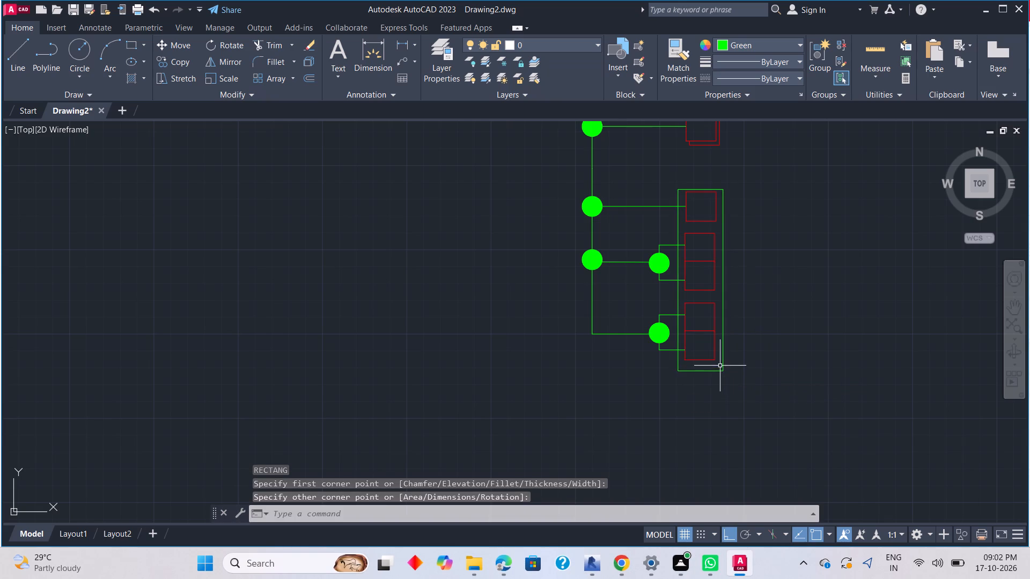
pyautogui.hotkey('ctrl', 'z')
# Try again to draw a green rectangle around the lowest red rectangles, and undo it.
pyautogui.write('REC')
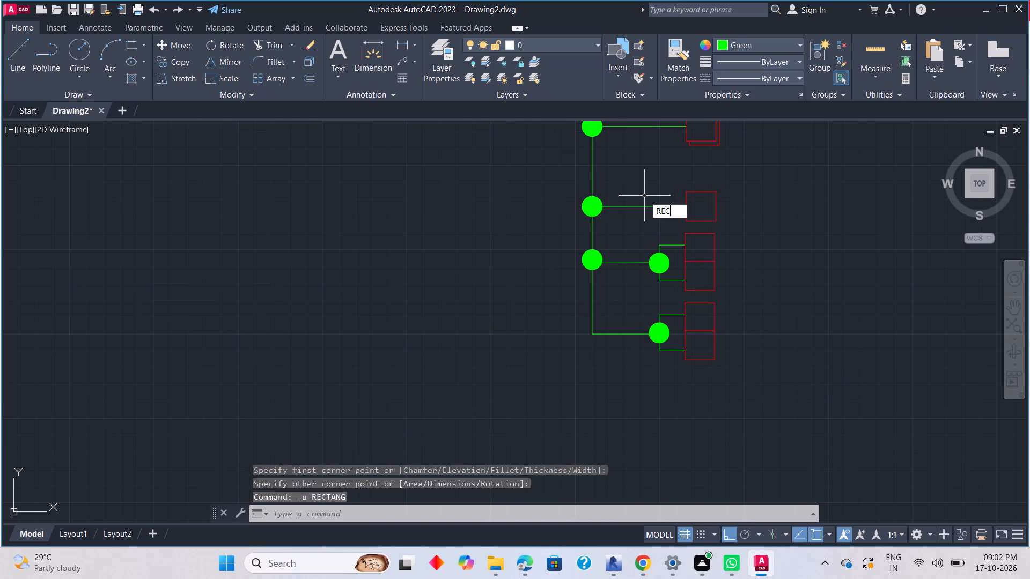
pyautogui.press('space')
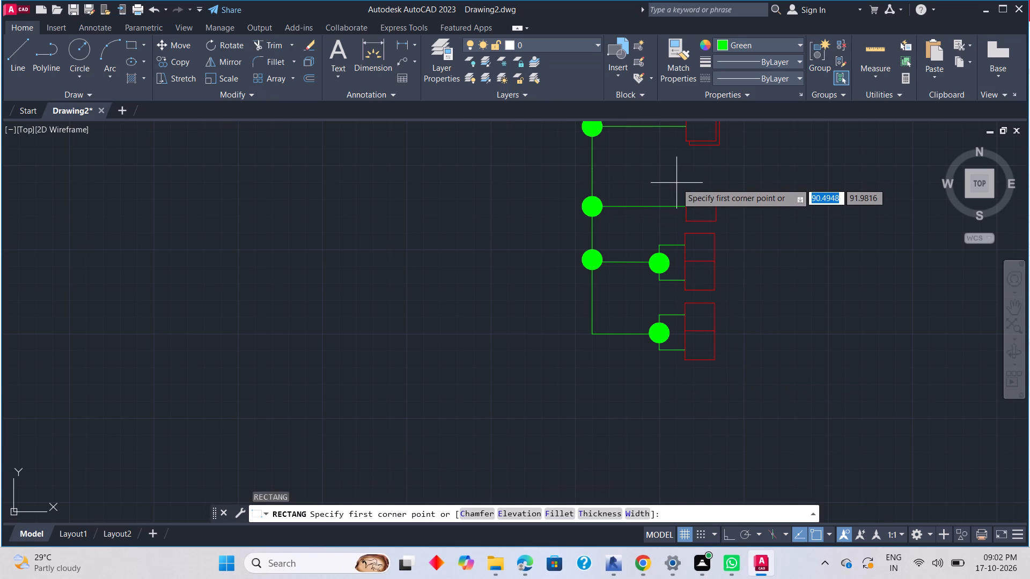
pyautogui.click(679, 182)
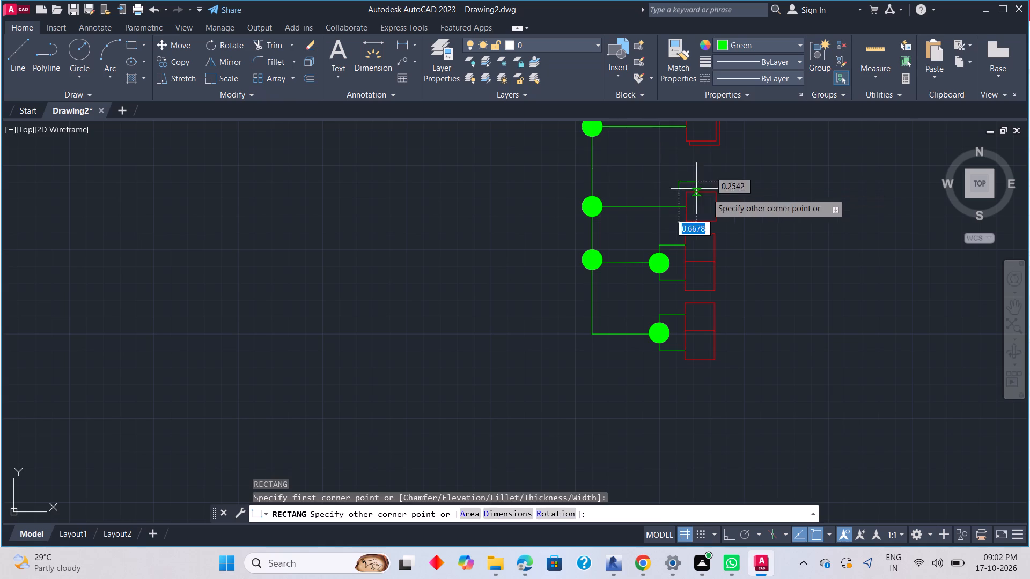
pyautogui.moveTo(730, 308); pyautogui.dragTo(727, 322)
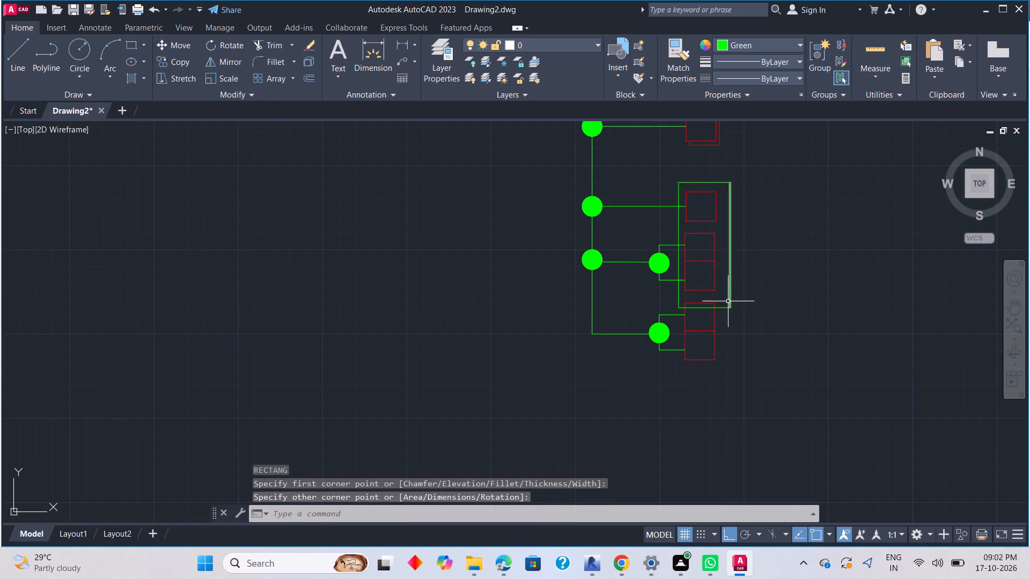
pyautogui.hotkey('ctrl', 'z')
# Draw a green rectangle about 1.25 by 5.97 units enclosing the lowest single red rectangle and the two red pairs below it.
pyautogui.press('r')
pyautogui.write('EC')
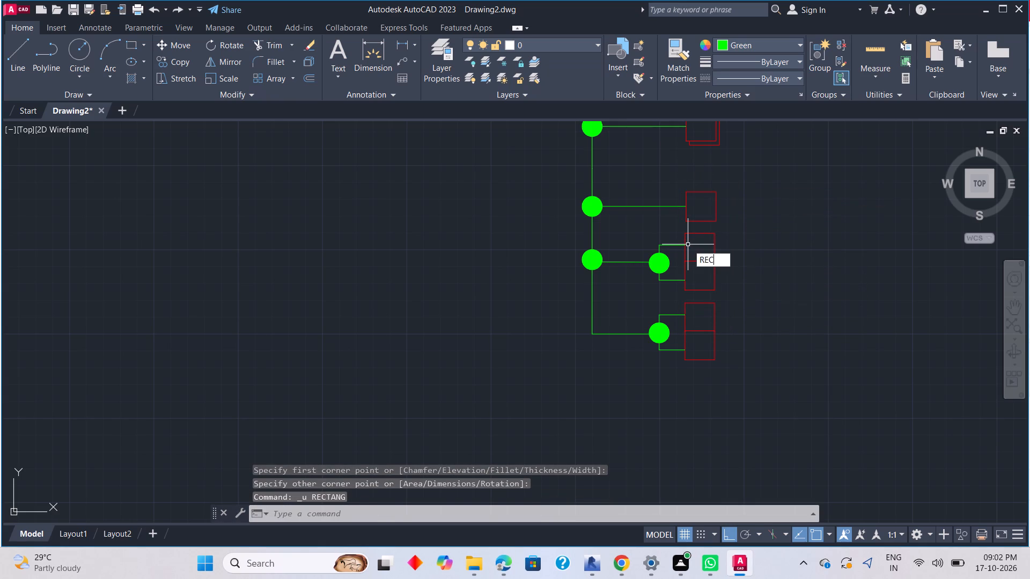
pyautogui.press('space')
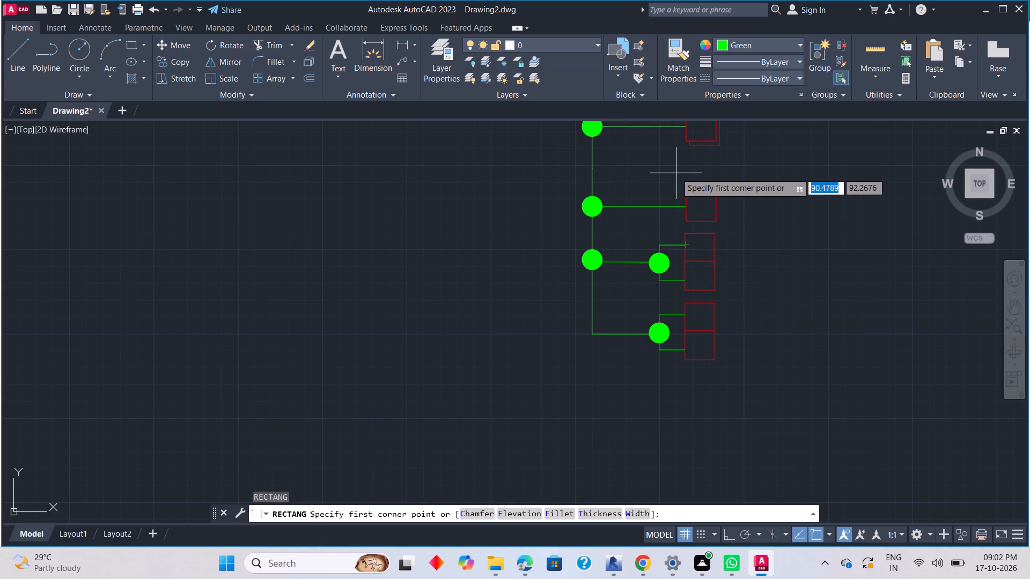
pyautogui.scroll(1, 678, 170)
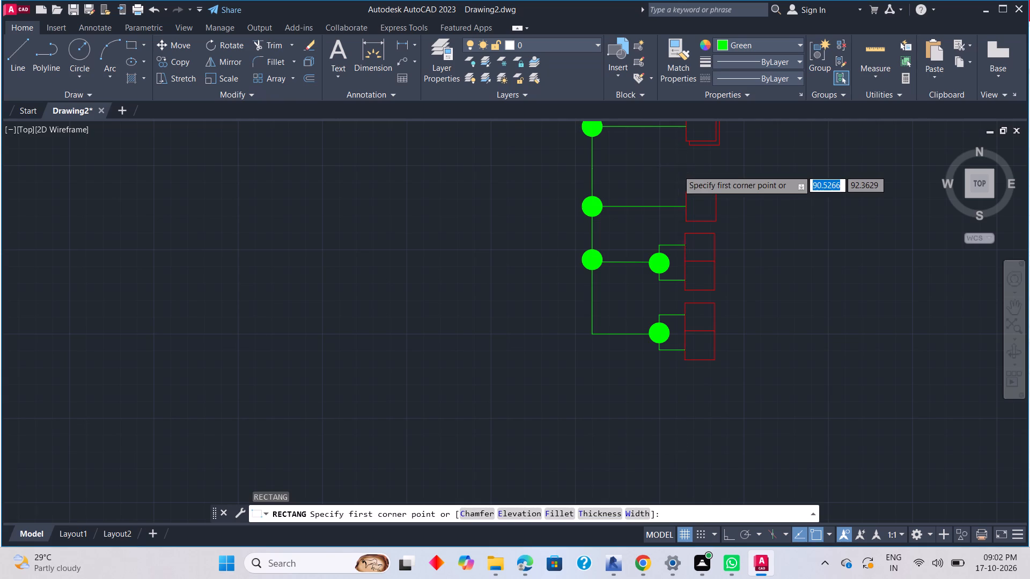
pyautogui.click(678, 168)
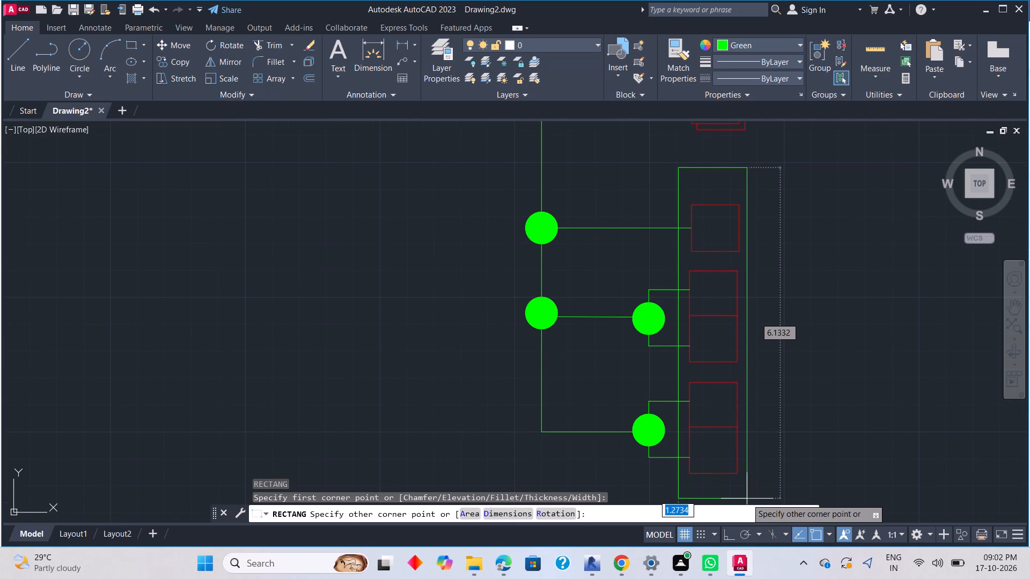
pyautogui.moveTo(747, 499); pyautogui.dragTo(741, 453, button='middle')
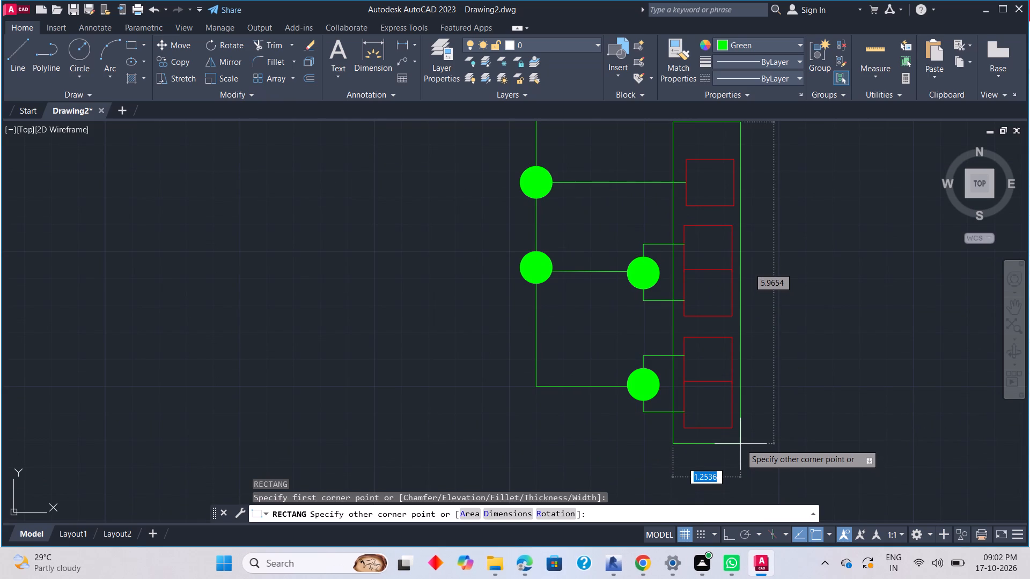
pyautogui.click(741, 444)
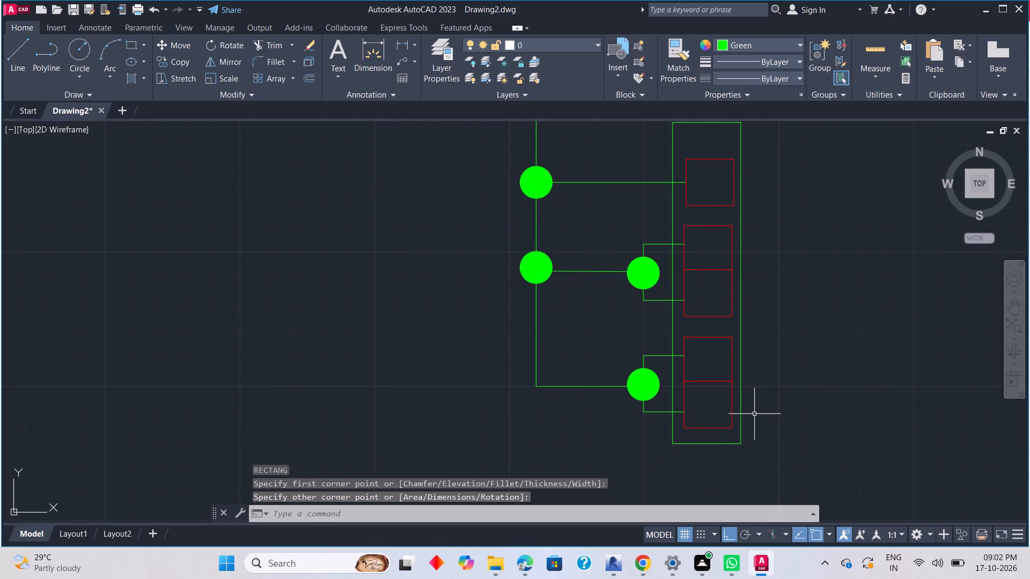
pyautogui.press('Escape')
# Load the ISO dash linetype ACAD_ISO02W100 from acad.lin into the drawing.
pyautogui.click(744, 396)
pyautogui.press('Escape')
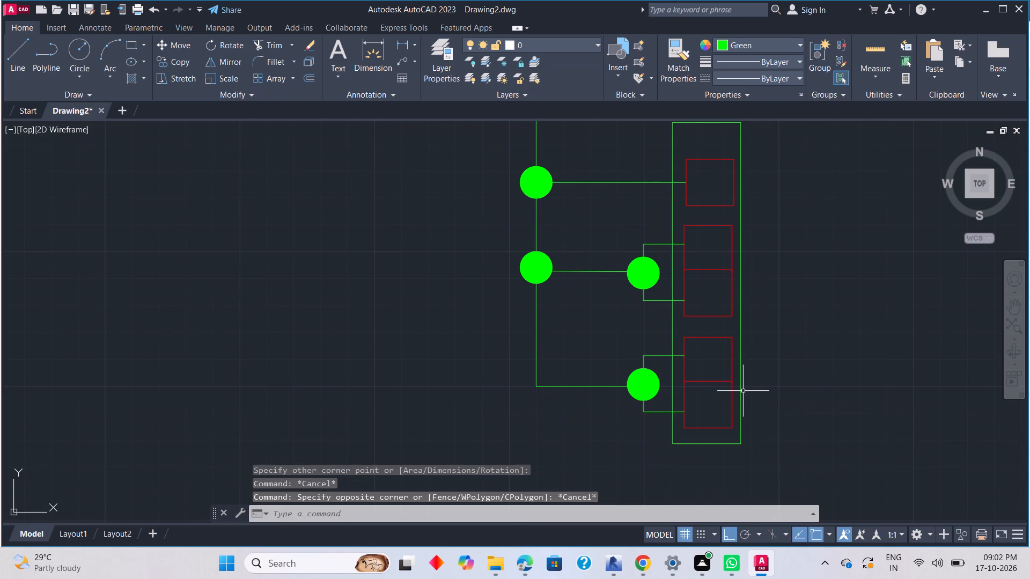
pyautogui.click(739, 392)
pyautogui.press('Escape')
pyautogui.click(740, 389)
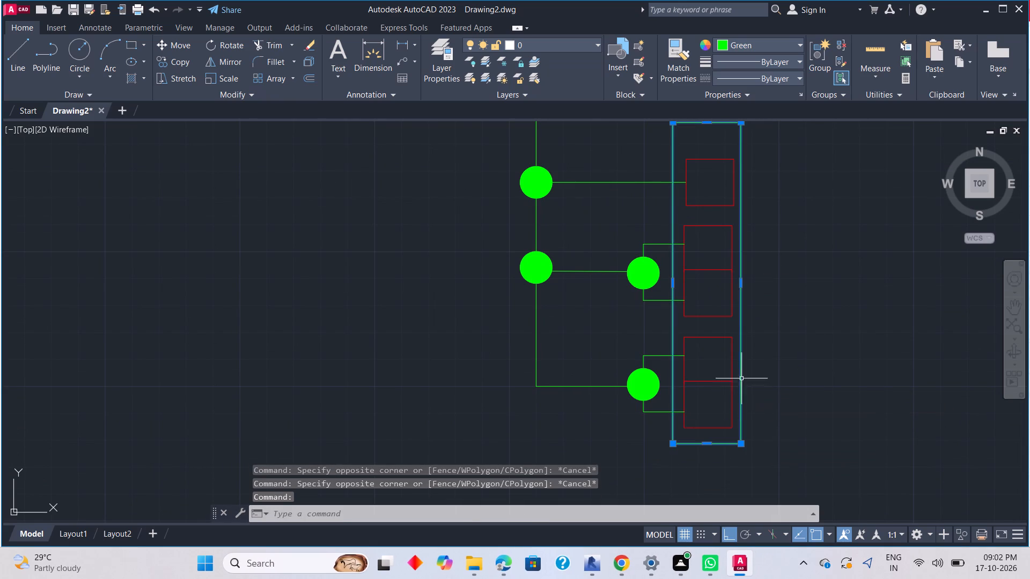
pyautogui.click(793, 75)
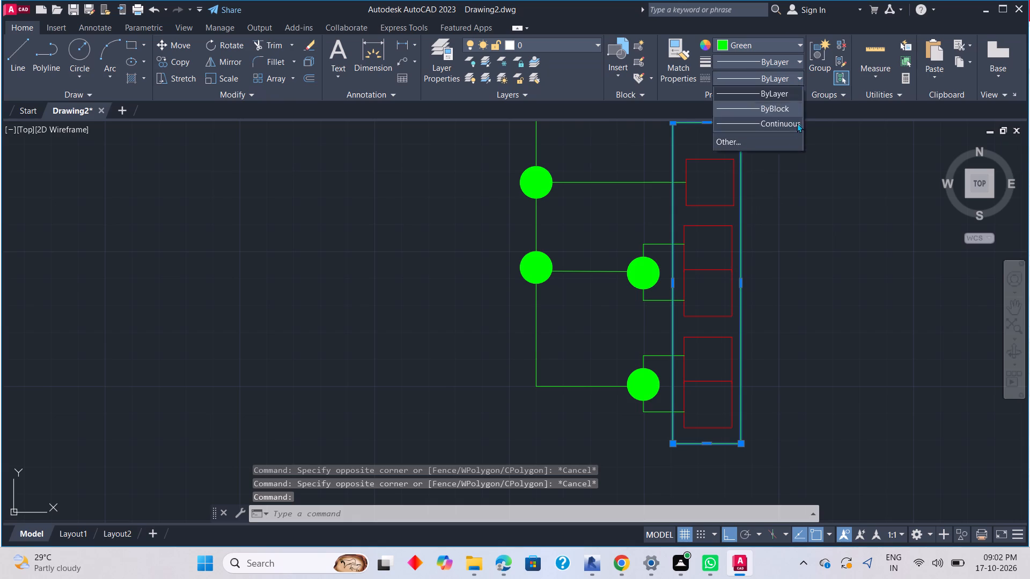
pyautogui.click(792, 136)
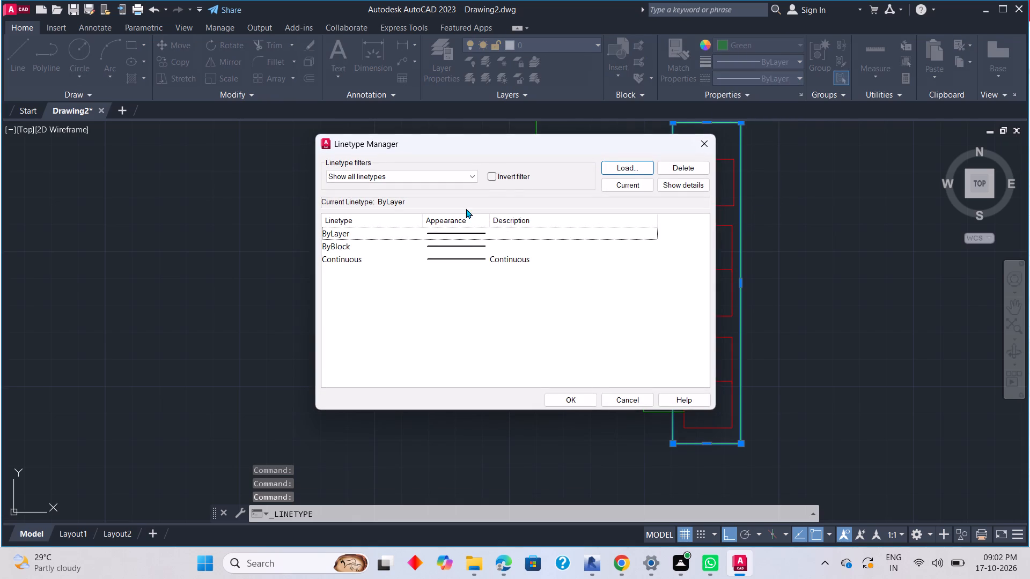
pyautogui.click(618, 168)
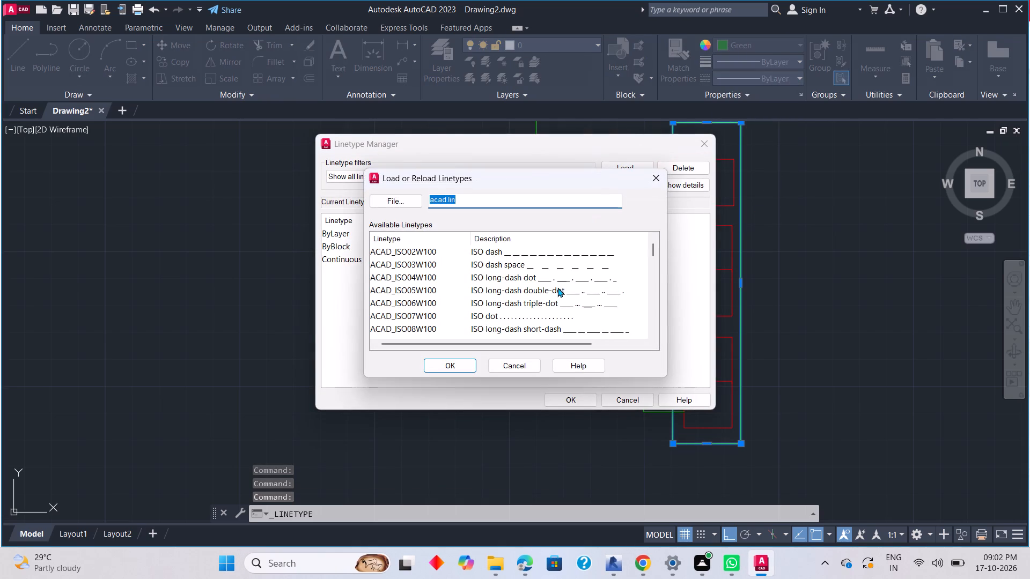
pyautogui.click(558, 255)
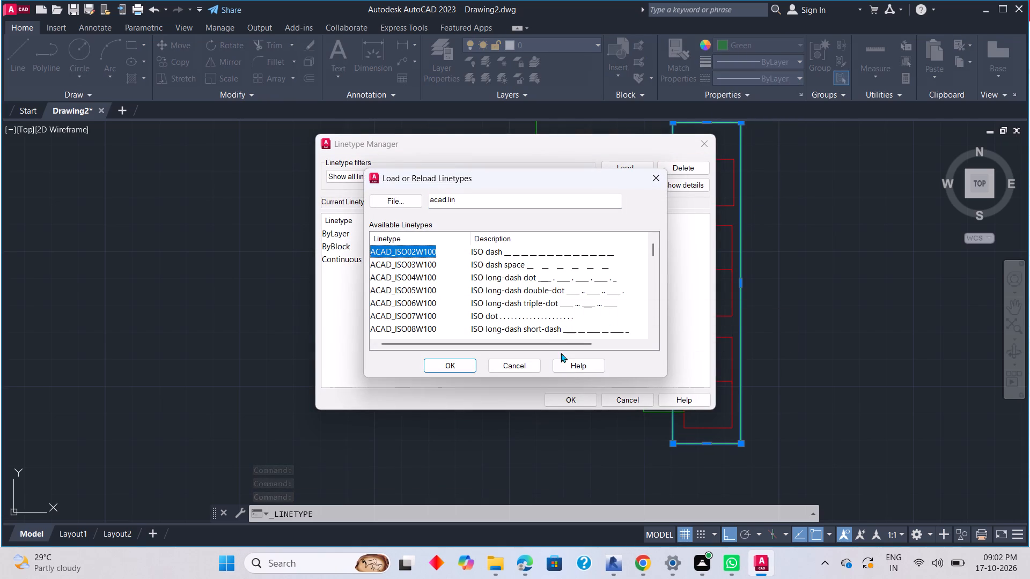
pyautogui.click(457, 363)
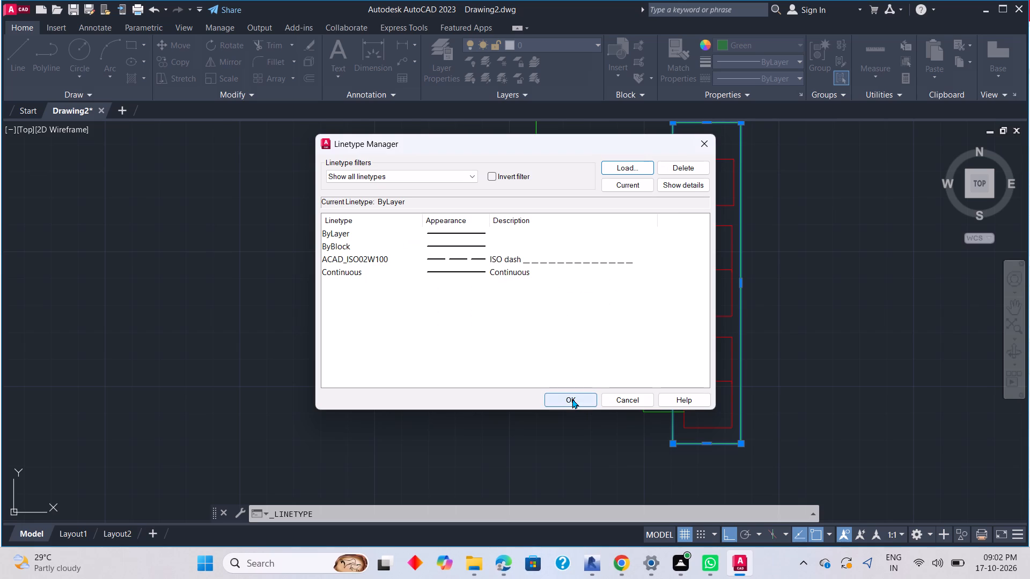
pyautogui.click(572, 399)
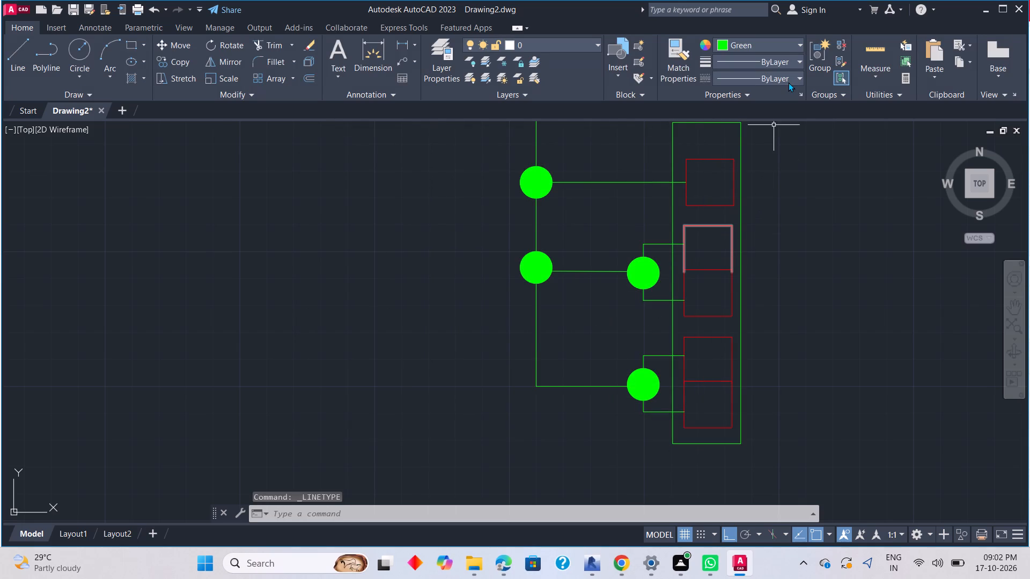
# Set the current linetype to ACAD_ISO02W100.
pyautogui.click(789, 81)
pyautogui.click(770, 127)
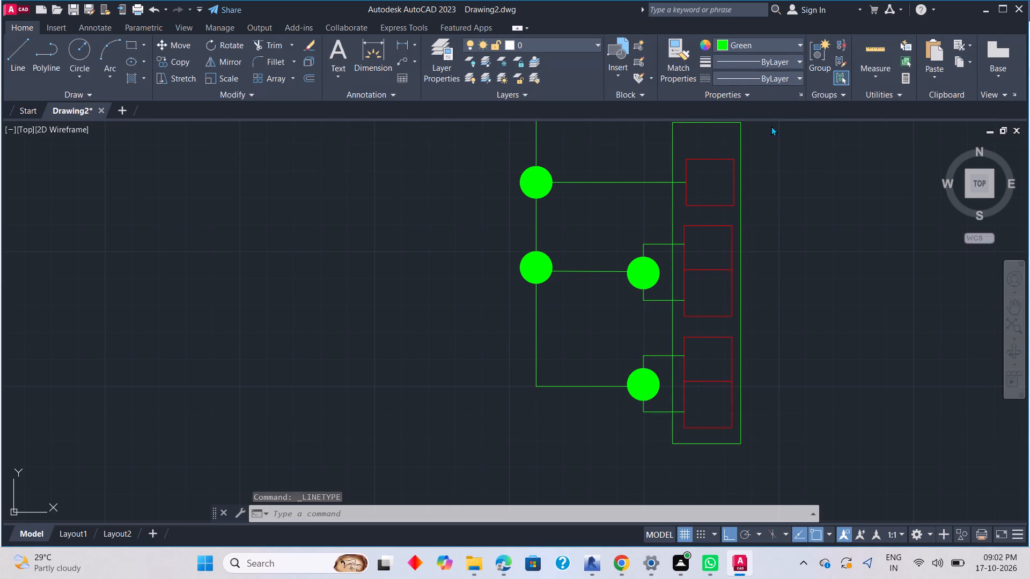
pyautogui.press('Escape')
# Change the linetype of the green enclosing rectangle to ACAD_ISO02W100.
pyautogui.click(741, 255)
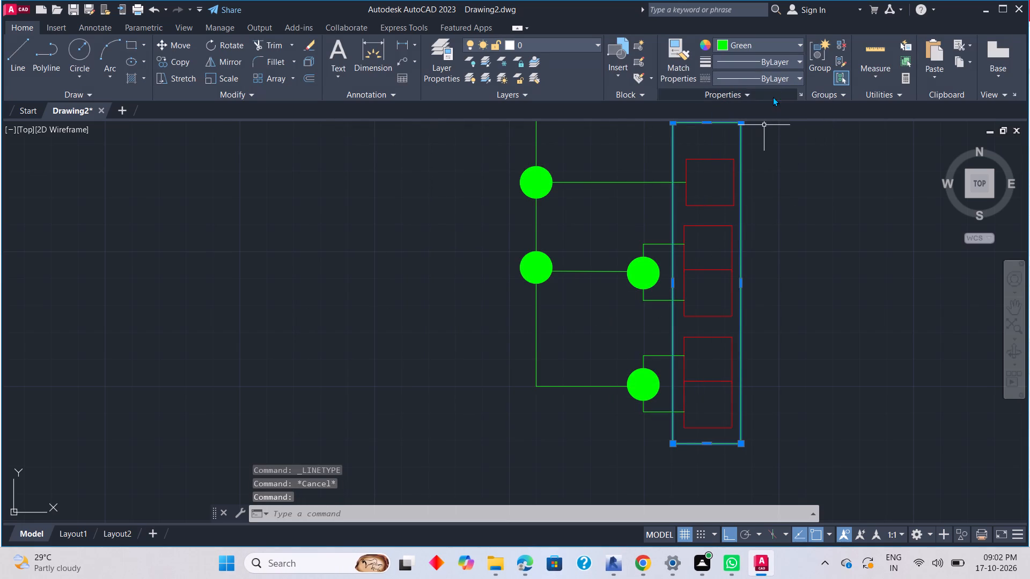
pyautogui.click(779, 76)
pyautogui.click(772, 127)
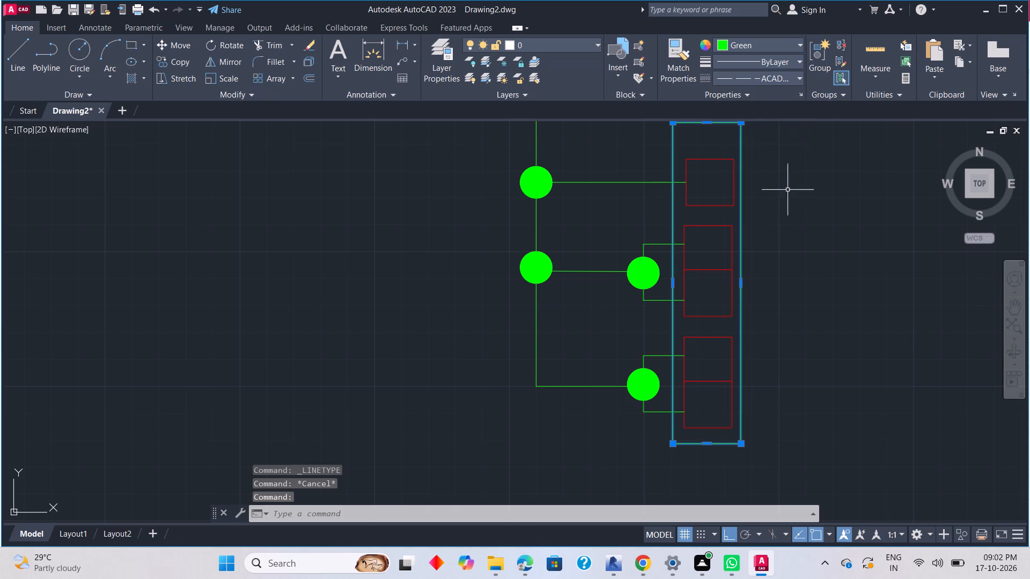
pyautogui.click(796, 250)
pyautogui.press('Escape')
pyautogui.press('Escape')
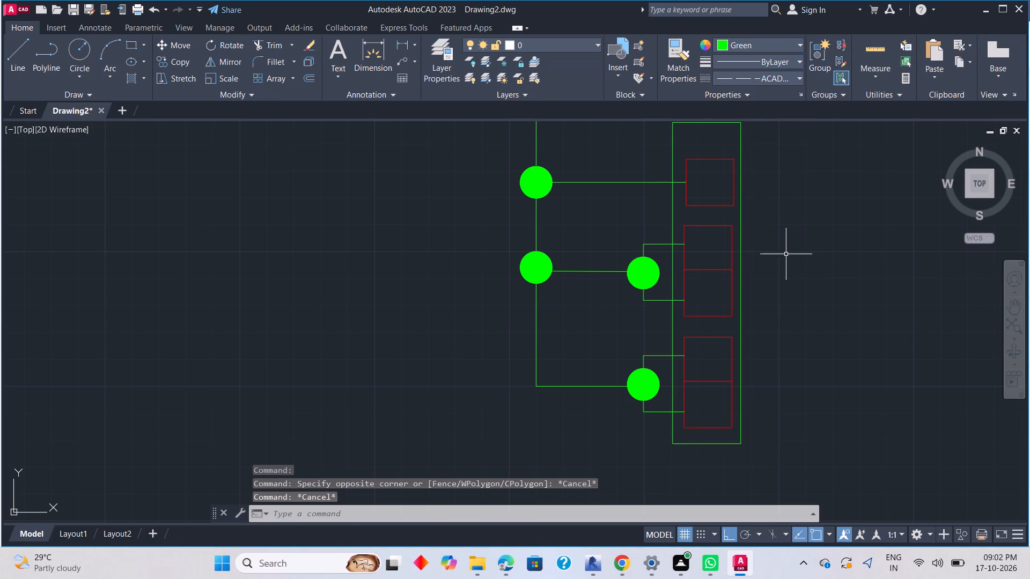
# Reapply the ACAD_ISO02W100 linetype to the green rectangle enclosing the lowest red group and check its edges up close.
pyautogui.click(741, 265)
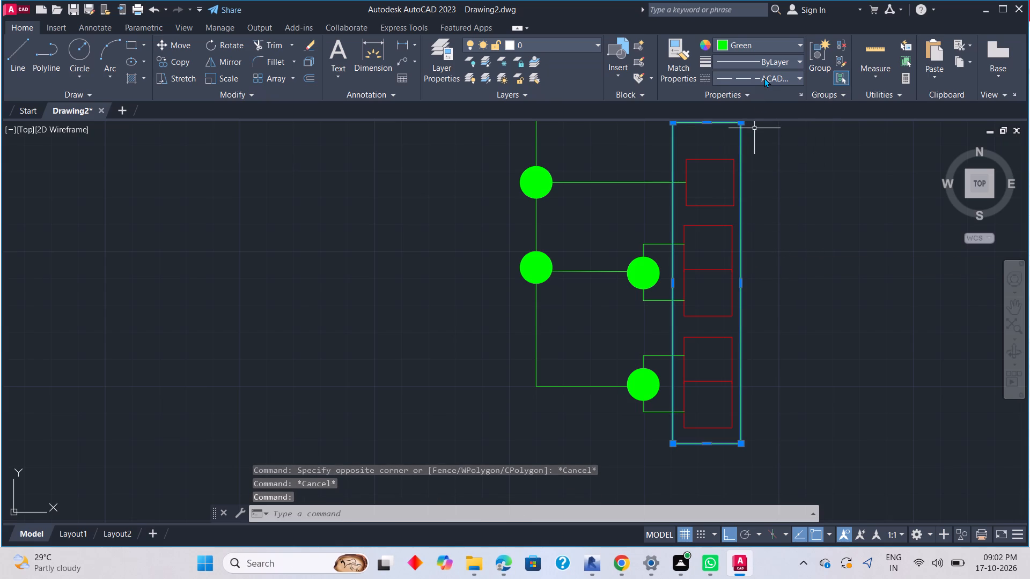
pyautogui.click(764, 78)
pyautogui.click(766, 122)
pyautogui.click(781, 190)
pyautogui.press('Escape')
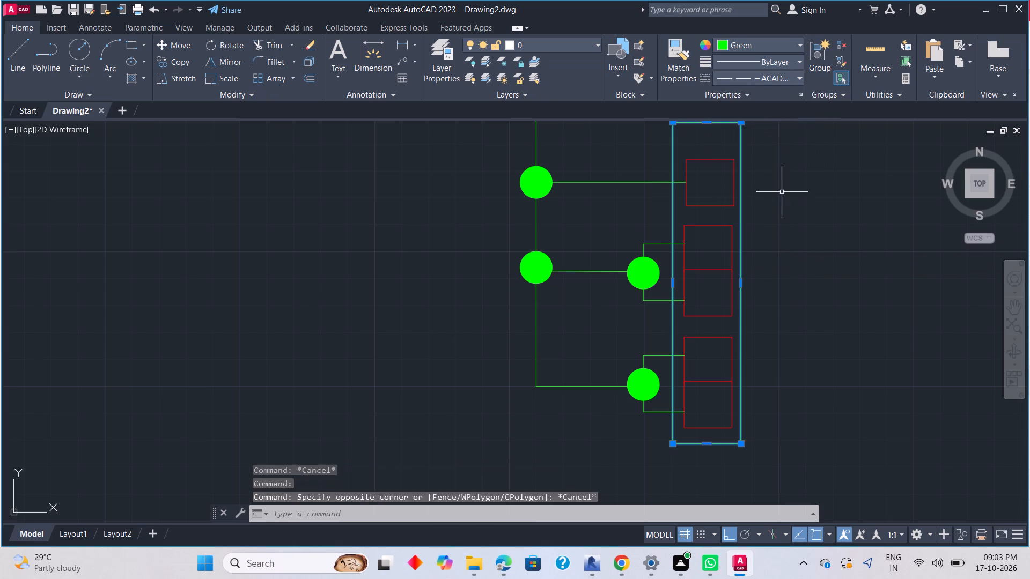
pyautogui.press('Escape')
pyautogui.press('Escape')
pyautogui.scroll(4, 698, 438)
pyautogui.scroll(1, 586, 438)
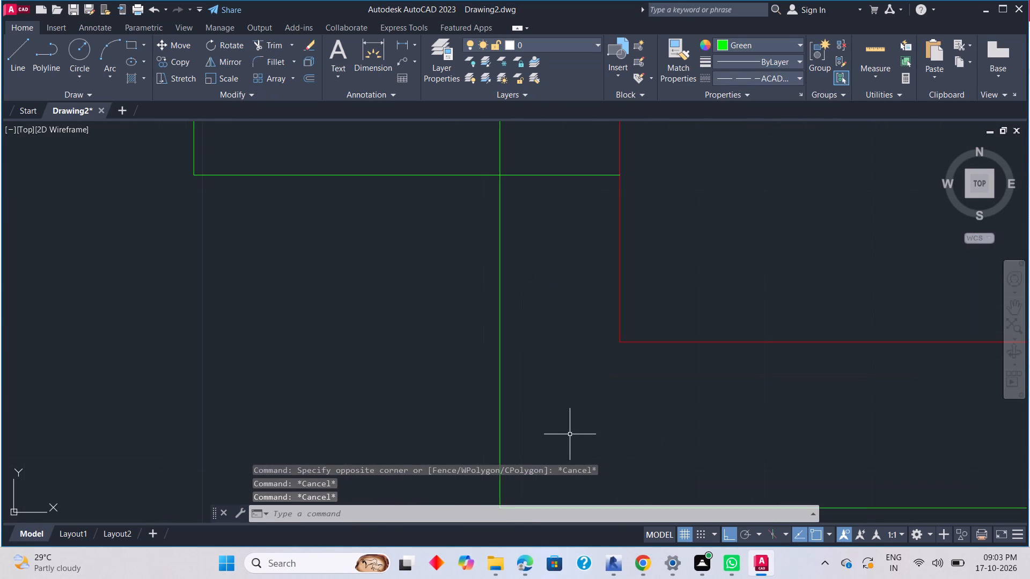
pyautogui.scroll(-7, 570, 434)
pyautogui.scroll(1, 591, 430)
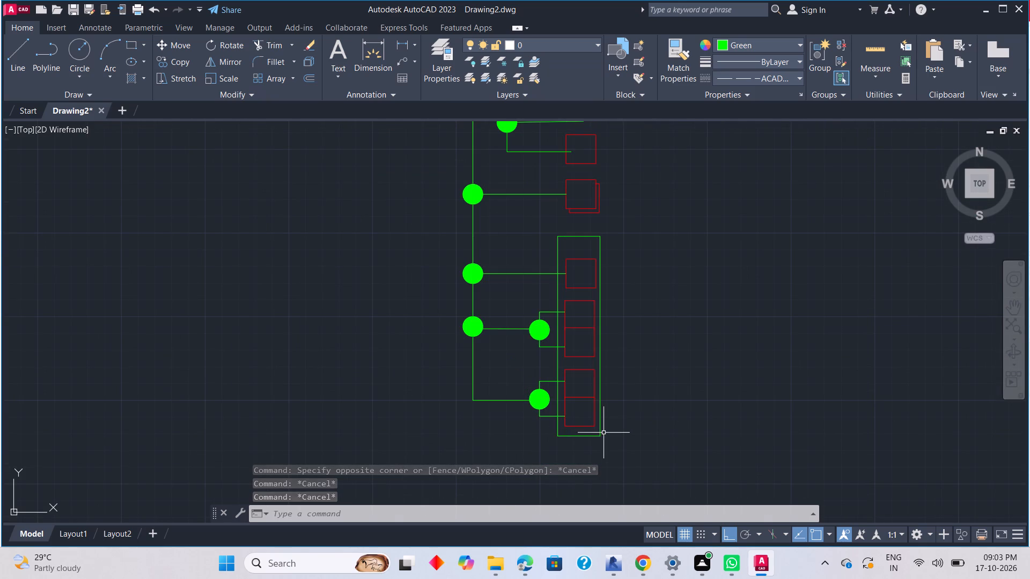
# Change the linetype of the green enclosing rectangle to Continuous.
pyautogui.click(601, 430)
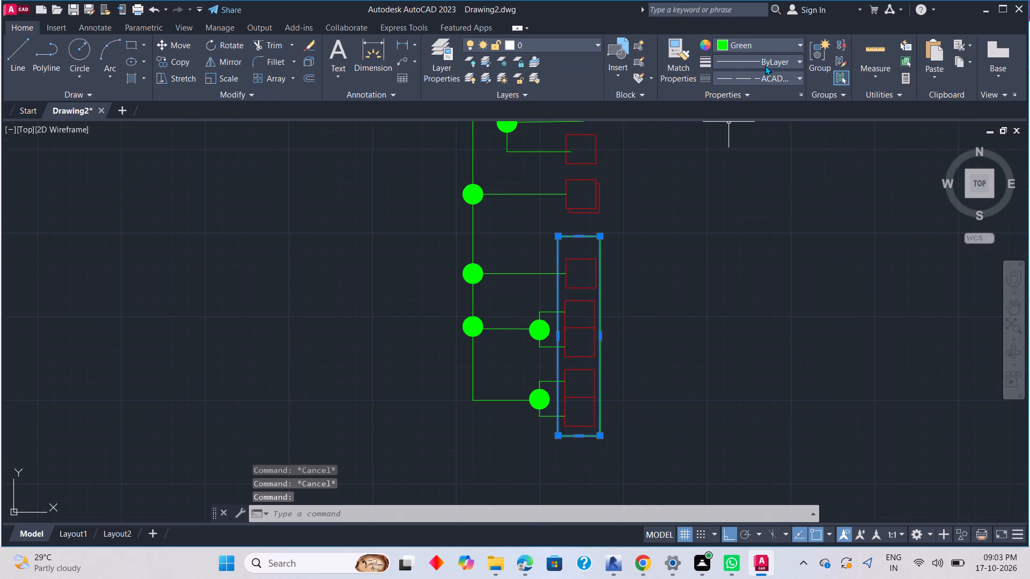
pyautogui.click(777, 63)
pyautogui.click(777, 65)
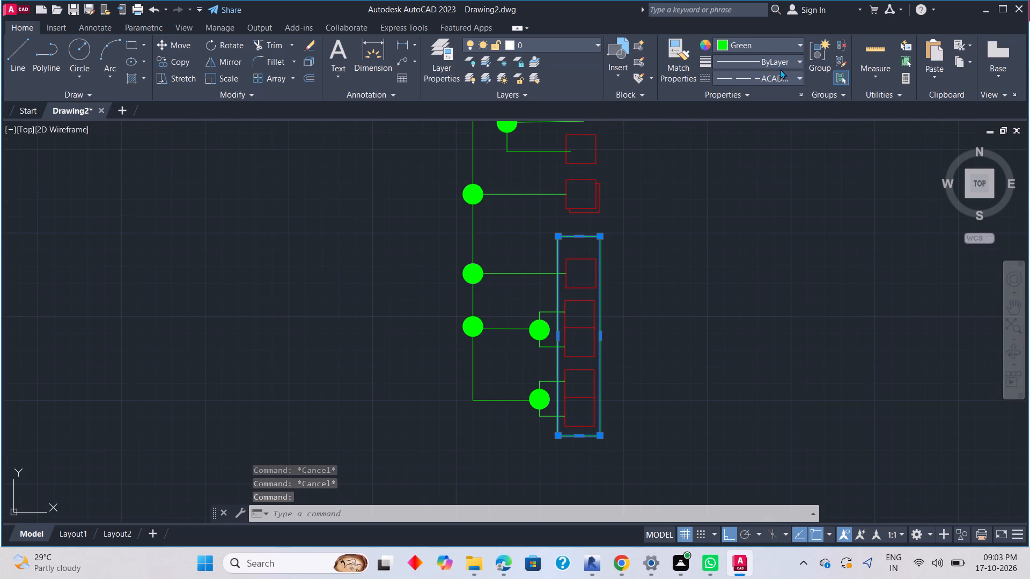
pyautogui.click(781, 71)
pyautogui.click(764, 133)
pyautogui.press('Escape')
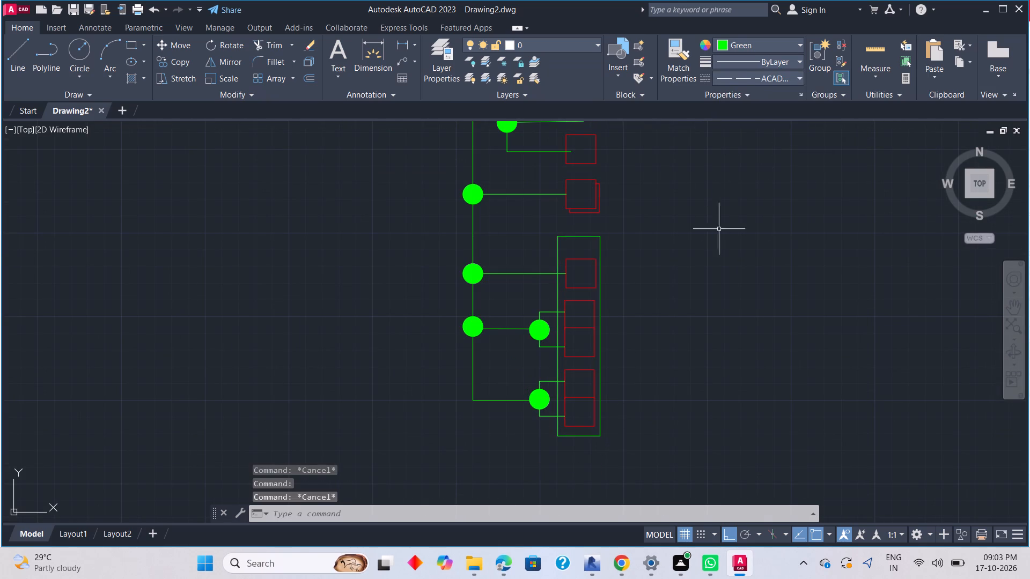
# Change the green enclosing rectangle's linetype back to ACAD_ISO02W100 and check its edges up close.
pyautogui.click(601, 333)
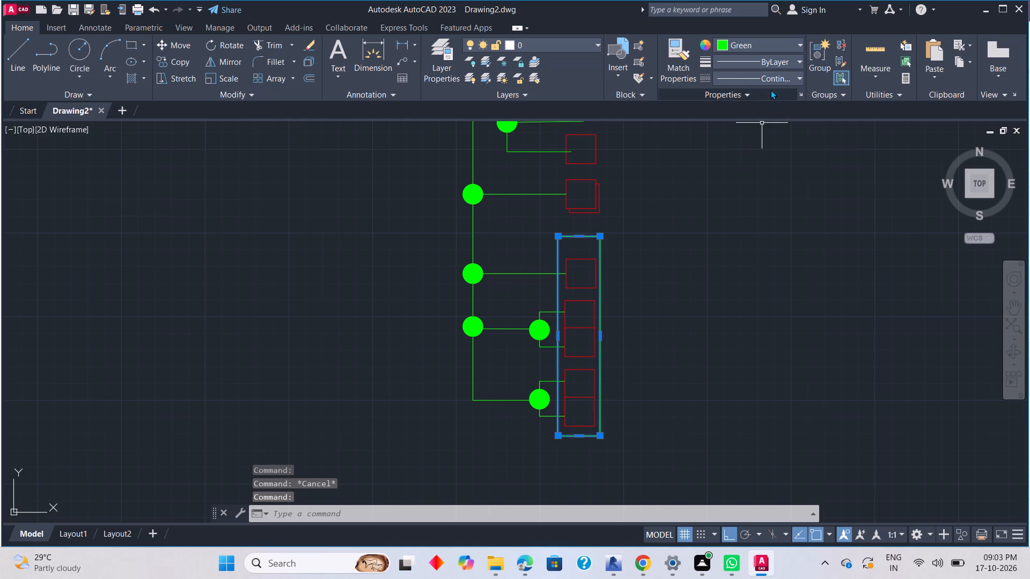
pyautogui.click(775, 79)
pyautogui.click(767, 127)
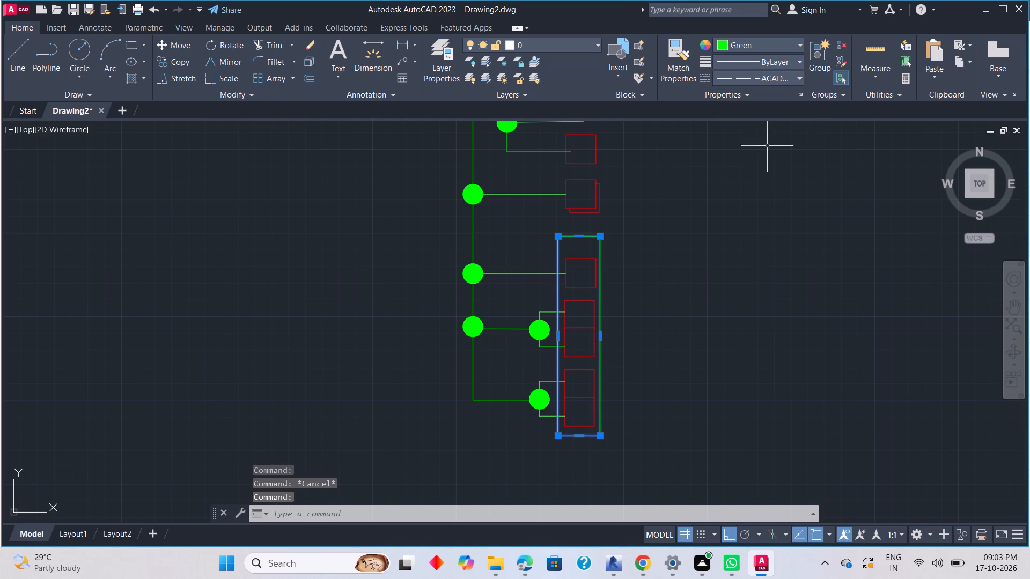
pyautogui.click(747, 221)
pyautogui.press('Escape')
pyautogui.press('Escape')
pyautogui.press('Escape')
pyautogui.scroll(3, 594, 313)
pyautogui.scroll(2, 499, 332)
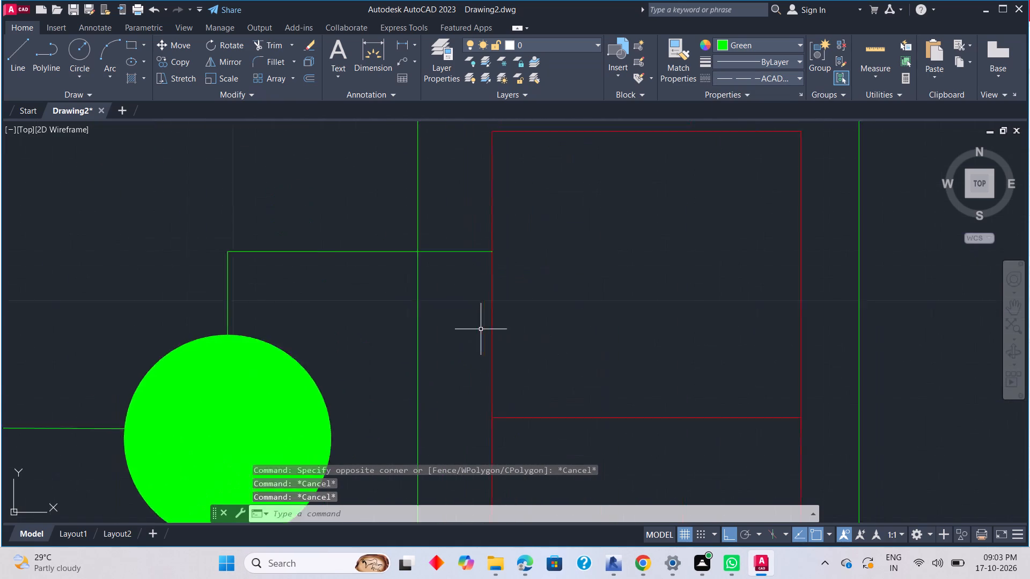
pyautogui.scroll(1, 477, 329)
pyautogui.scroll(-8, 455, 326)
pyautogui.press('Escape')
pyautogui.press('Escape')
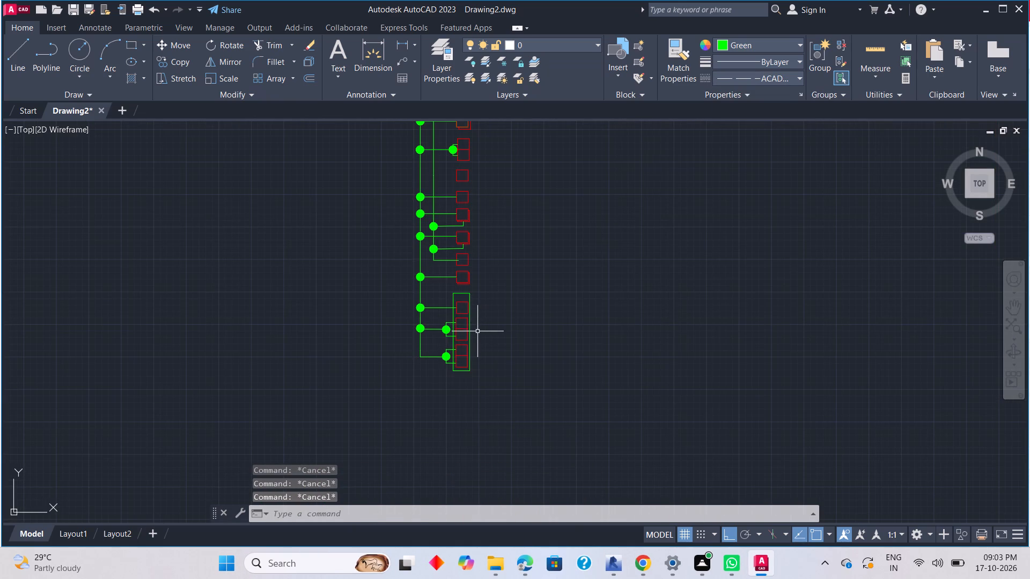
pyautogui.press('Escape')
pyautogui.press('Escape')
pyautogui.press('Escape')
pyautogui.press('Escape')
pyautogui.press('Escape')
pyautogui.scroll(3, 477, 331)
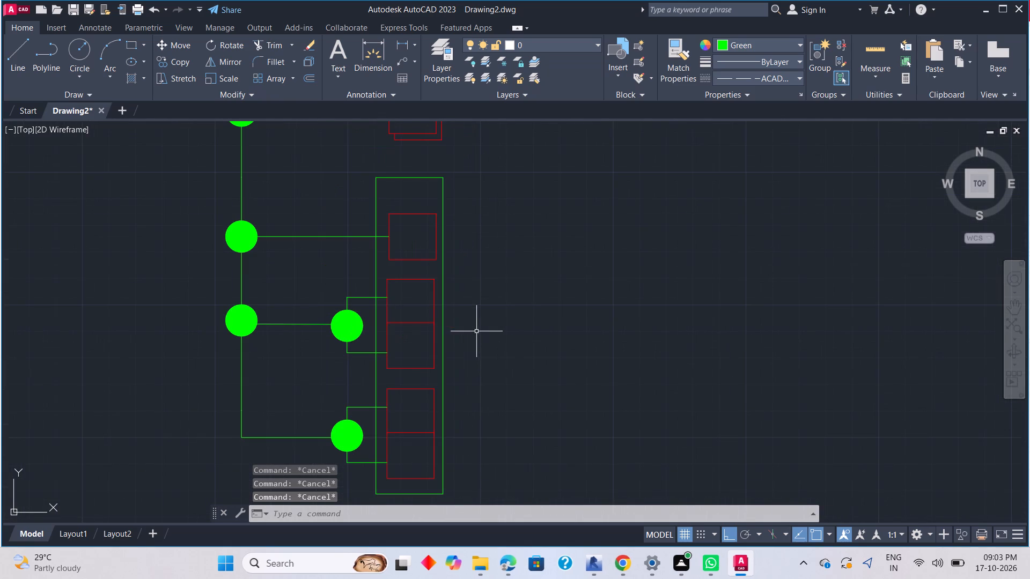
# Delete the green rectangle enclosing the lowest red group.
pyautogui.click(444, 344)
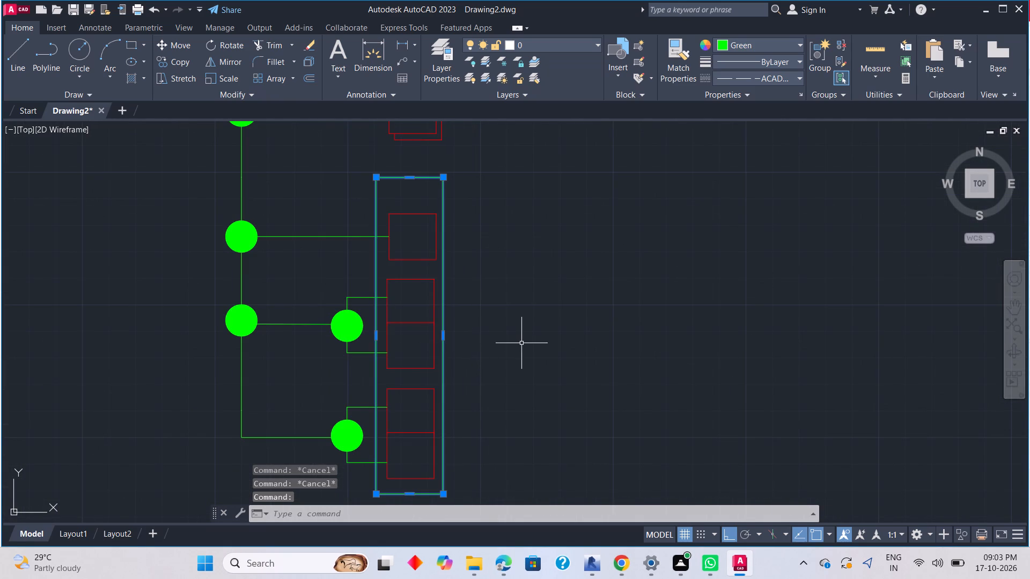
pyautogui.press('Delete')
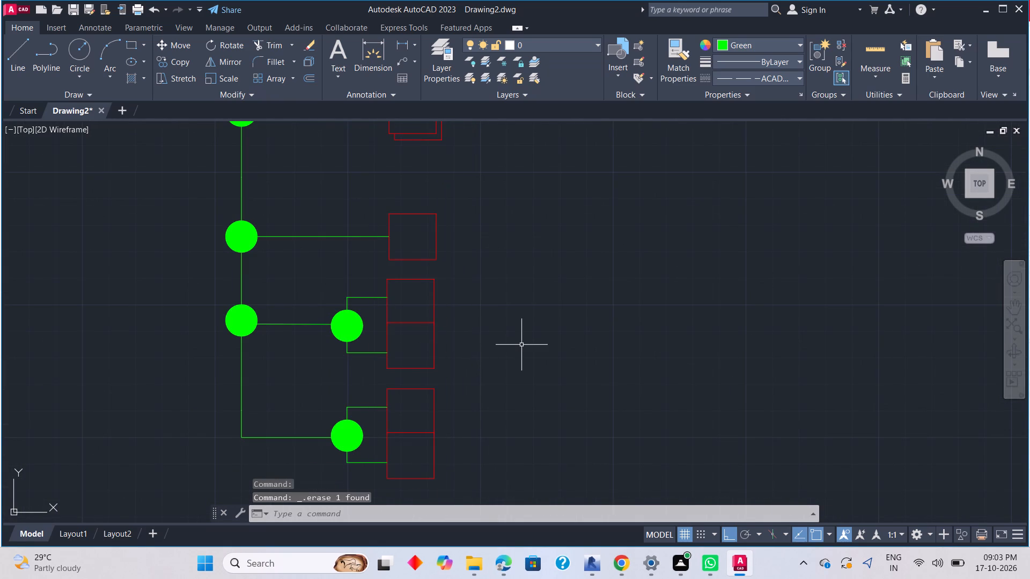
# With the current linetype set to ByLayer, draw a green rectangle about 1.39 by 5.75 units enclosing the lowest single red rectangle and two pairs.
pyautogui.click(739, 77)
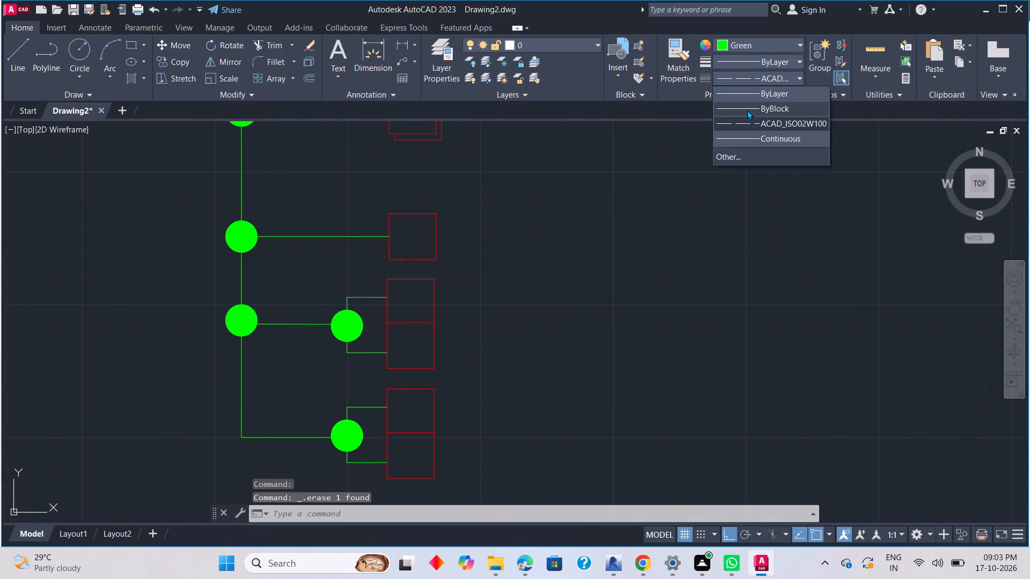
pyautogui.click(749, 95)
pyautogui.write('REC')
pyautogui.press('space')
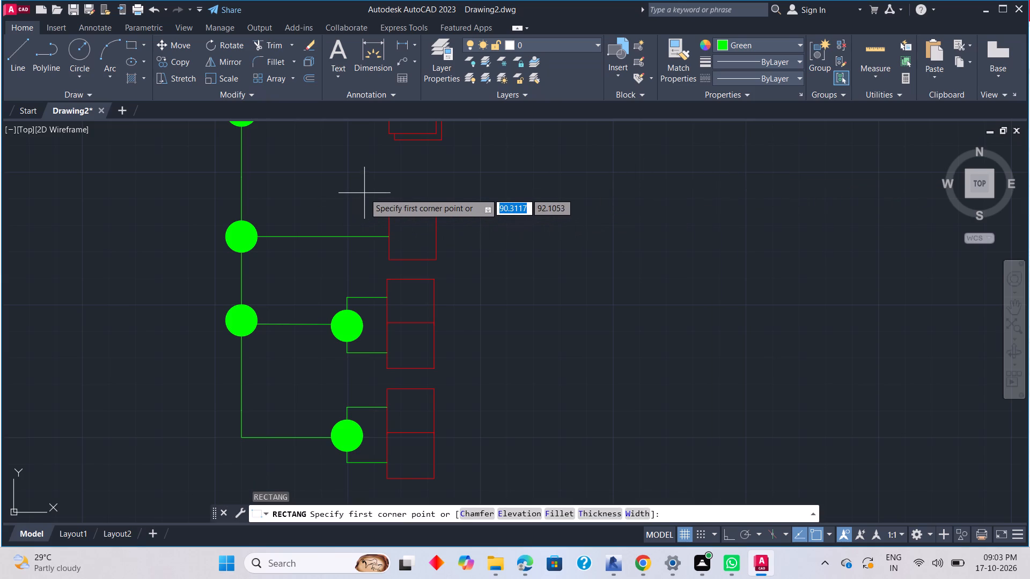
pyautogui.click(374, 189)
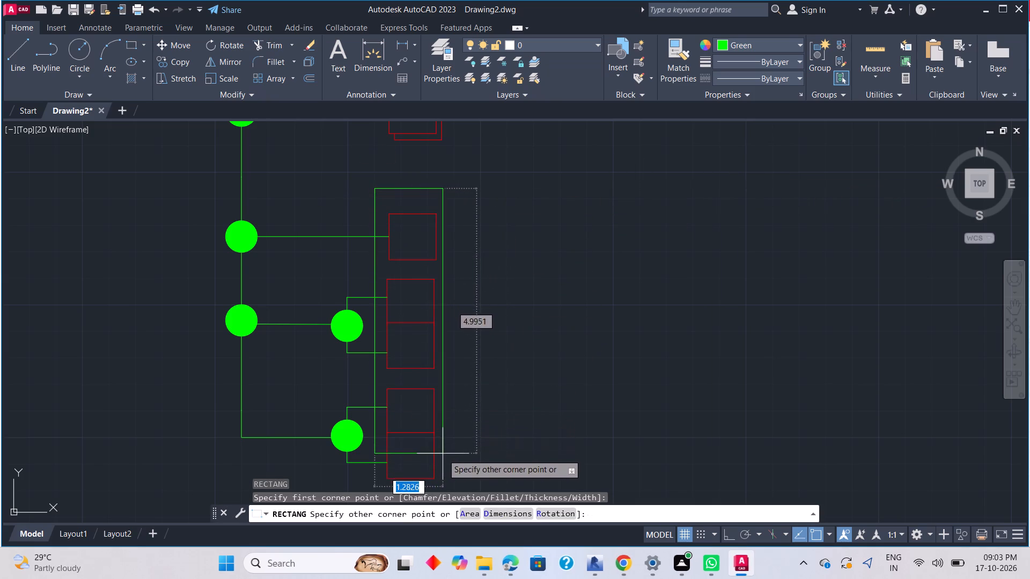
pyautogui.moveTo(443, 454); pyautogui.dragTo(475, 363, button='middle')
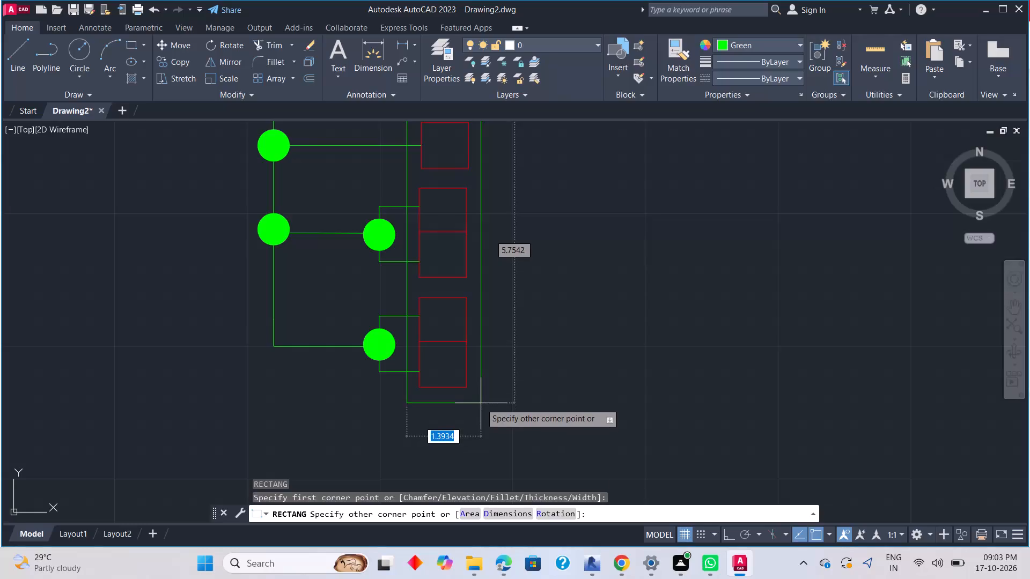
pyautogui.click(481, 403)
# Change the new enclosing rectangle's linetype to ACAD_ISO02W100 and check its edges up close.
pyautogui.scroll(-3, 556, 291)
pyautogui.moveTo(563, 289); pyautogui.dragTo(553, 369, button='middle')
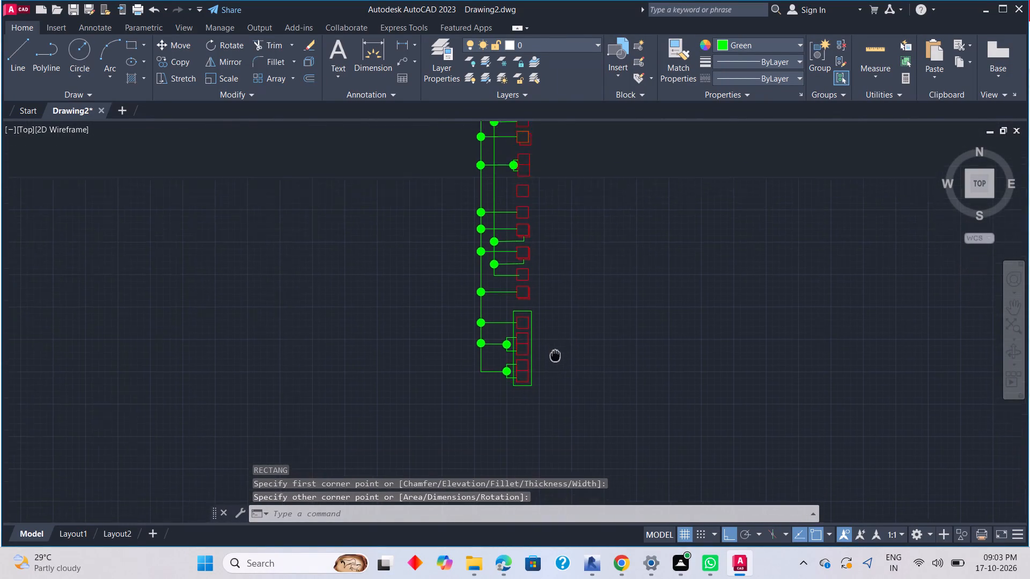
pyautogui.moveTo(553, 369); pyautogui.dragTo(552, 375, button='middle')
pyautogui.scroll(3, 541, 344)
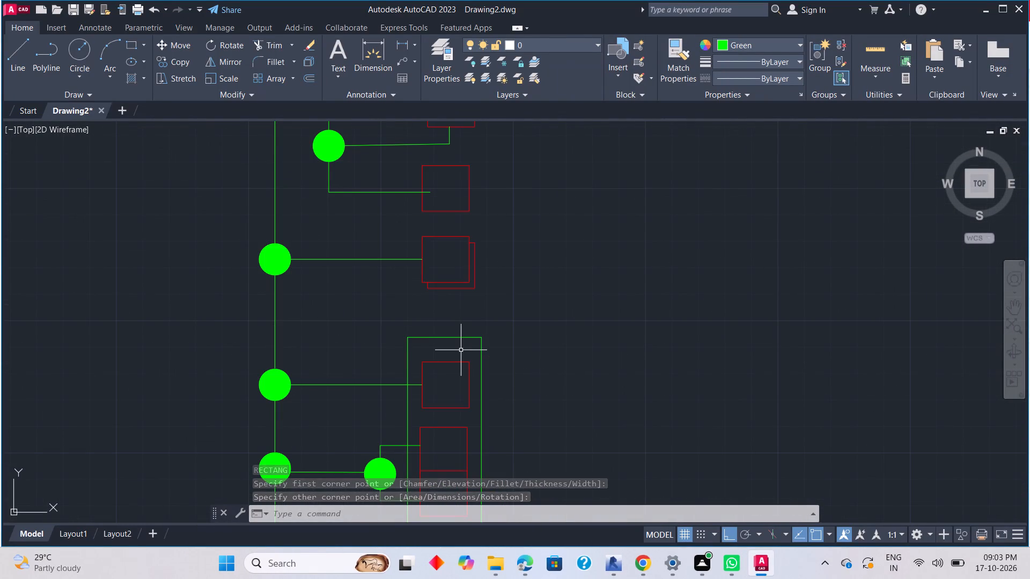
pyautogui.scroll(2, 461, 350)
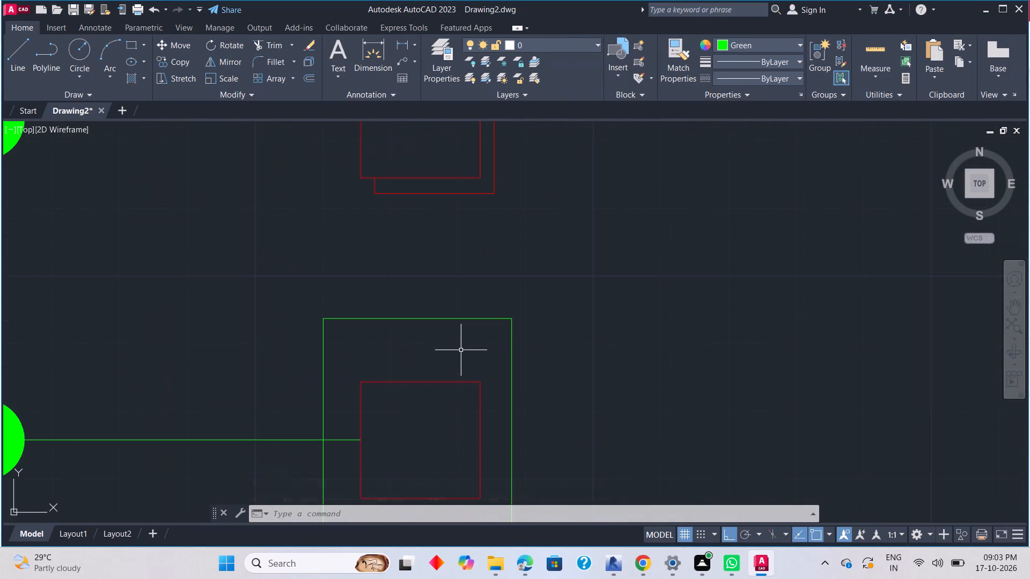
pyautogui.scroll(-3, 461, 350)
pyautogui.click(466, 342)
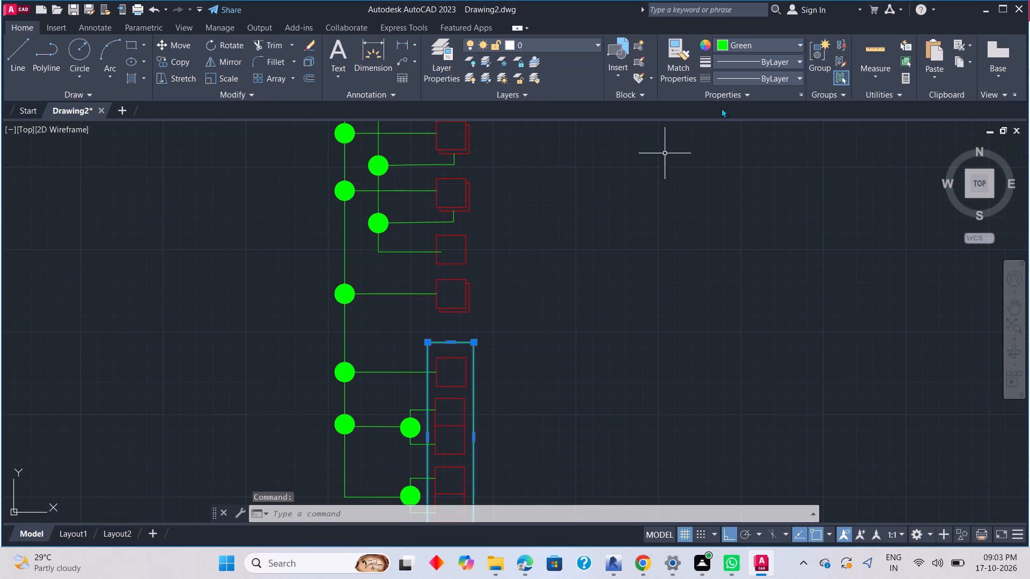
pyautogui.click(774, 77)
pyautogui.click(760, 122)
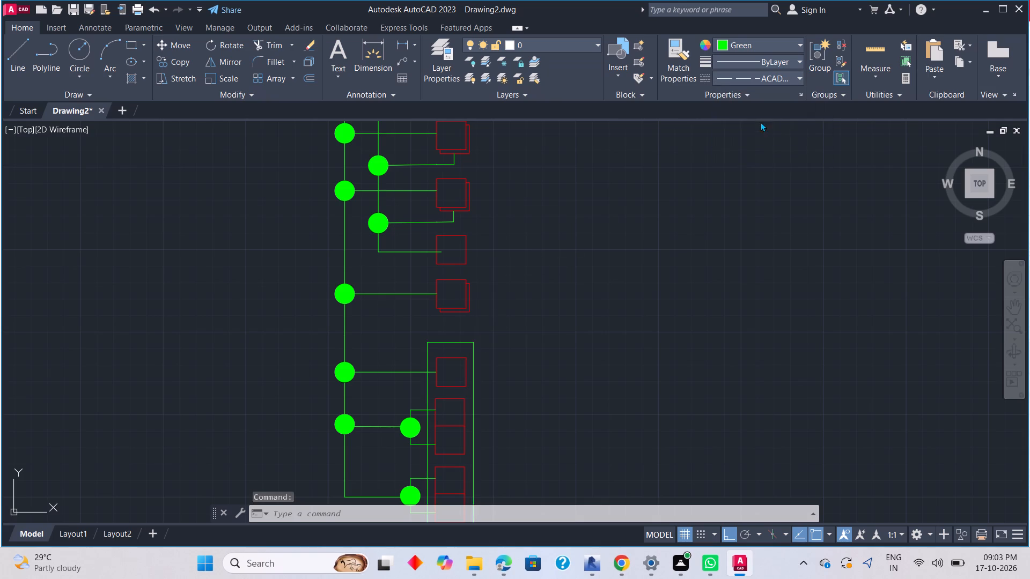
pyautogui.click(682, 229)
pyautogui.press('Escape')
pyautogui.press('Escape')
pyautogui.press('Escape')
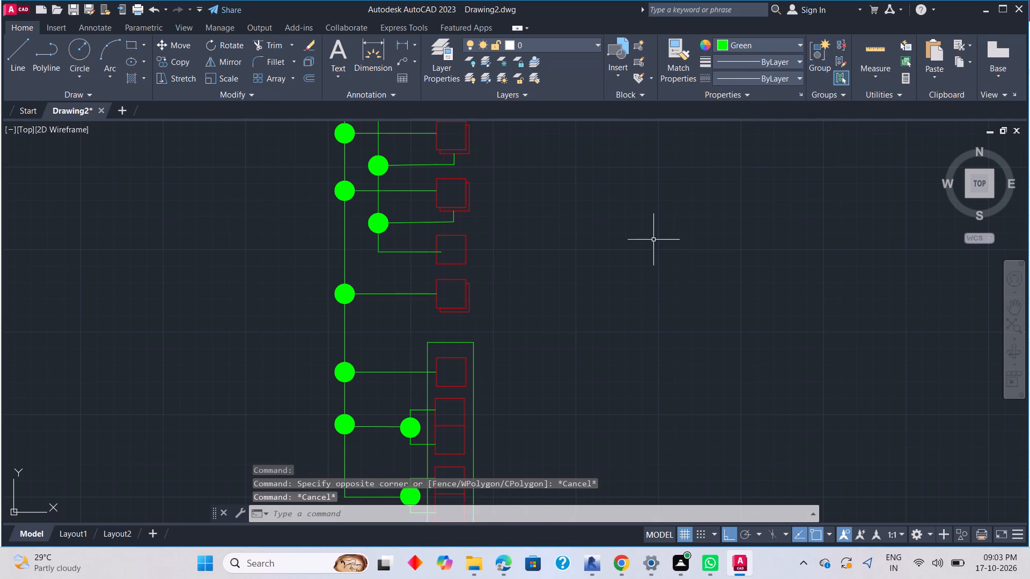
pyautogui.scroll(3, 462, 362)
pyautogui.scroll(6, 415, 294)
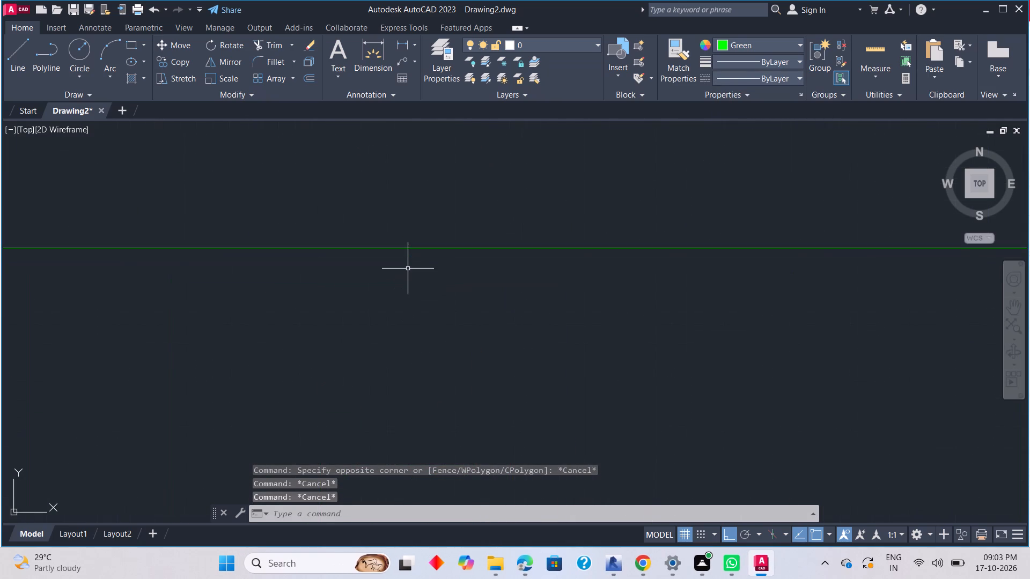
pyautogui.scroll(-9, 408, 255)
# Change the colour of the enclosing rectangle to the dark purple 100,33,101.
pyautogui.click(420, 255)
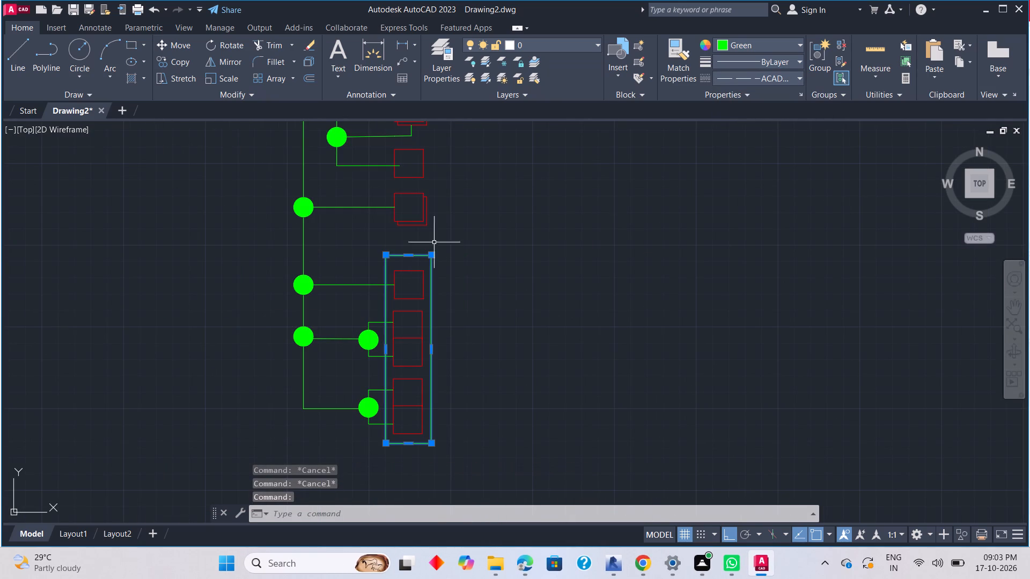
pyautogui.click(777, 43)
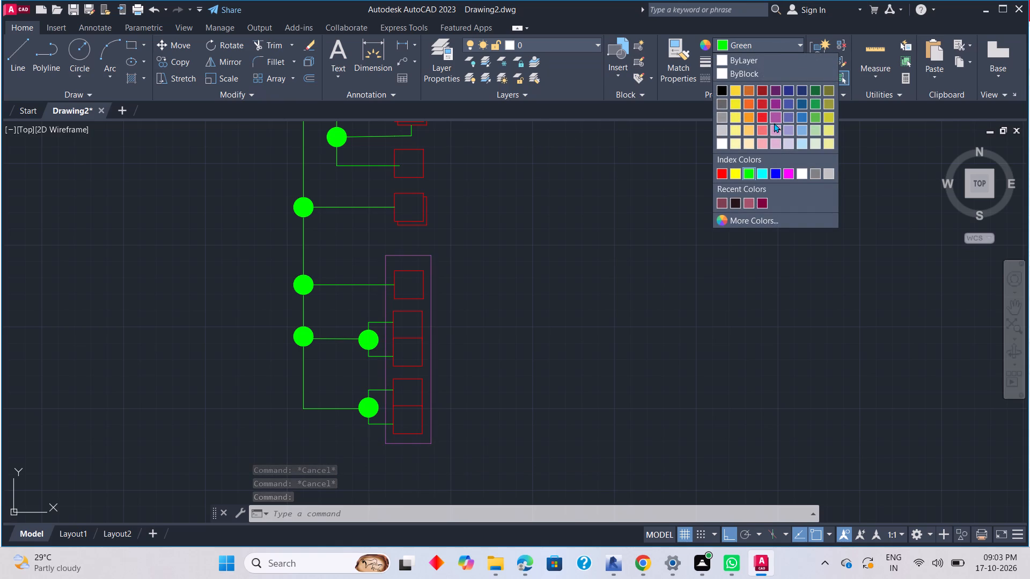
pyautogui.click(772, 87)
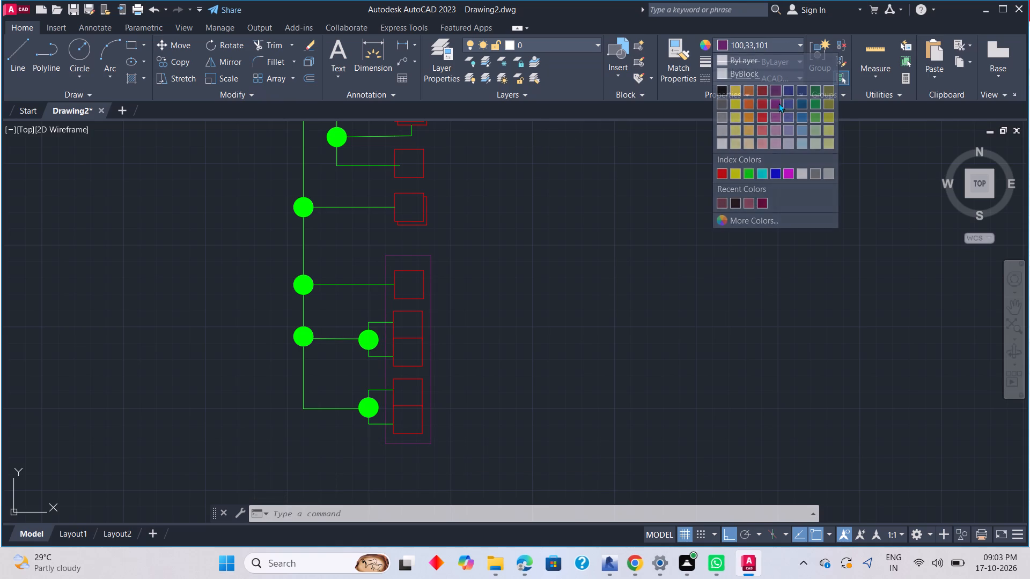
pyautogui.click(787, 176)
pyautogui.press('Escape')
pyautogui.press('Escape')
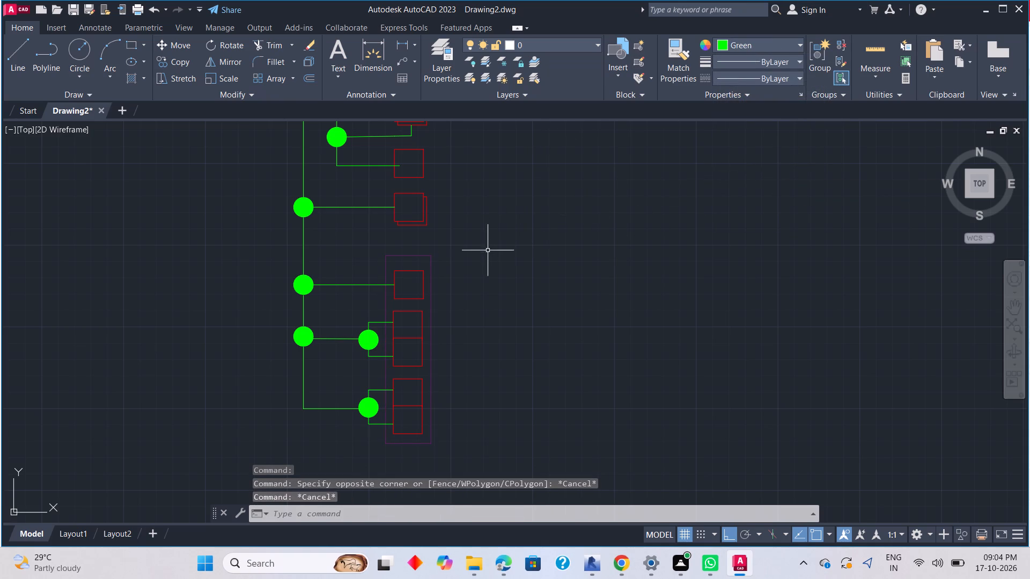
pyautogui.scroll(3, 487, 253)
pyautogui.scroll(-3, 428, 261)
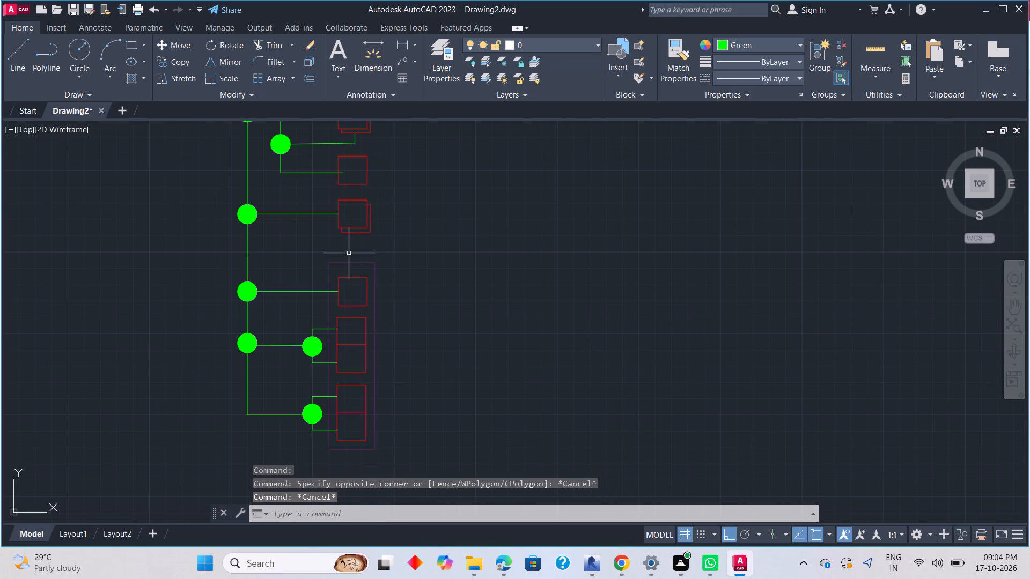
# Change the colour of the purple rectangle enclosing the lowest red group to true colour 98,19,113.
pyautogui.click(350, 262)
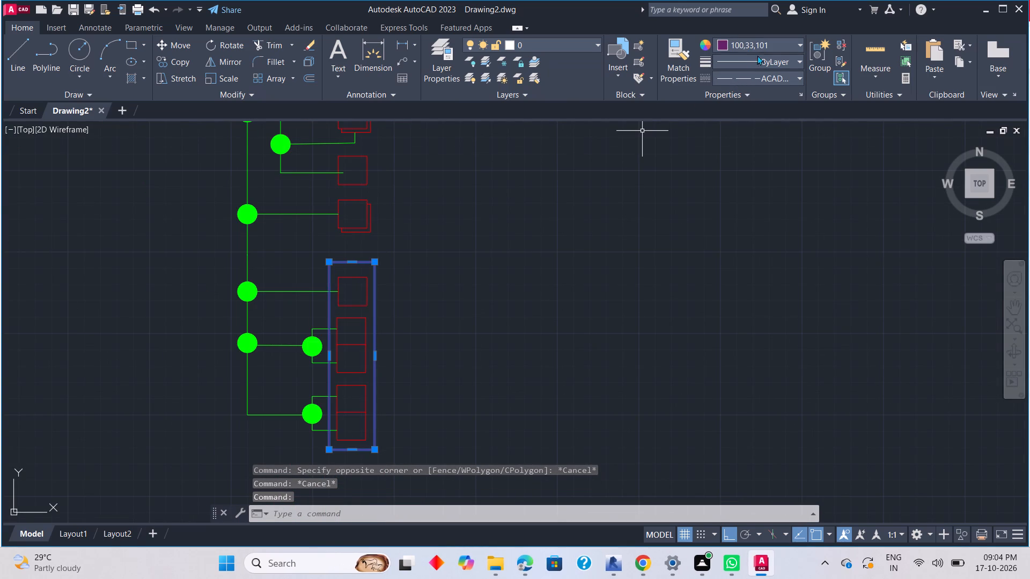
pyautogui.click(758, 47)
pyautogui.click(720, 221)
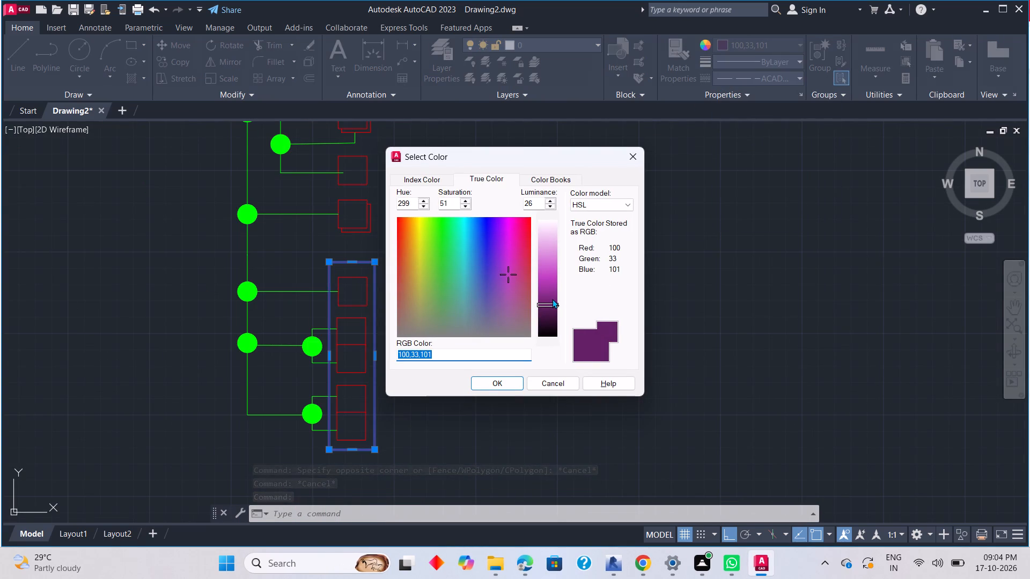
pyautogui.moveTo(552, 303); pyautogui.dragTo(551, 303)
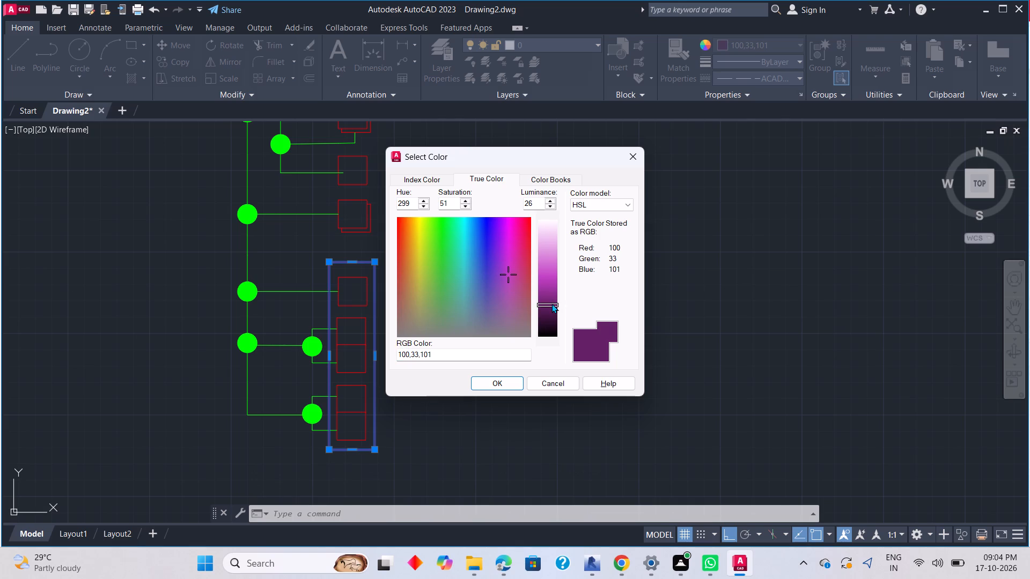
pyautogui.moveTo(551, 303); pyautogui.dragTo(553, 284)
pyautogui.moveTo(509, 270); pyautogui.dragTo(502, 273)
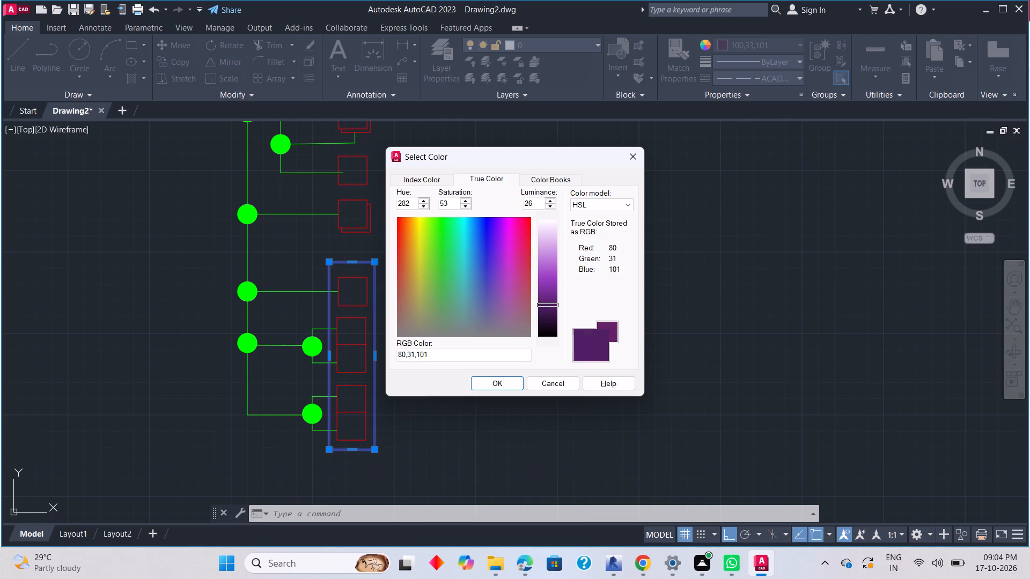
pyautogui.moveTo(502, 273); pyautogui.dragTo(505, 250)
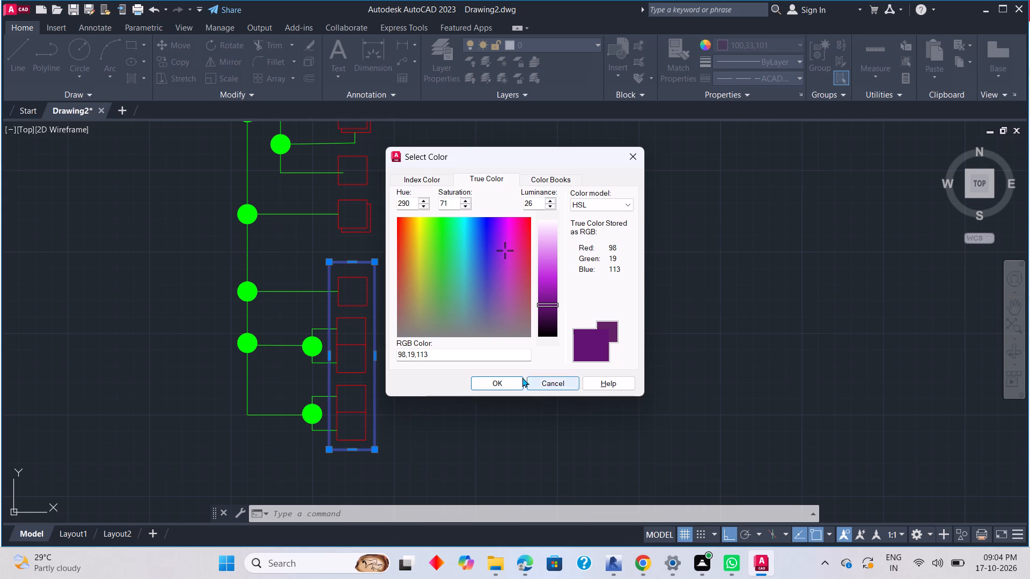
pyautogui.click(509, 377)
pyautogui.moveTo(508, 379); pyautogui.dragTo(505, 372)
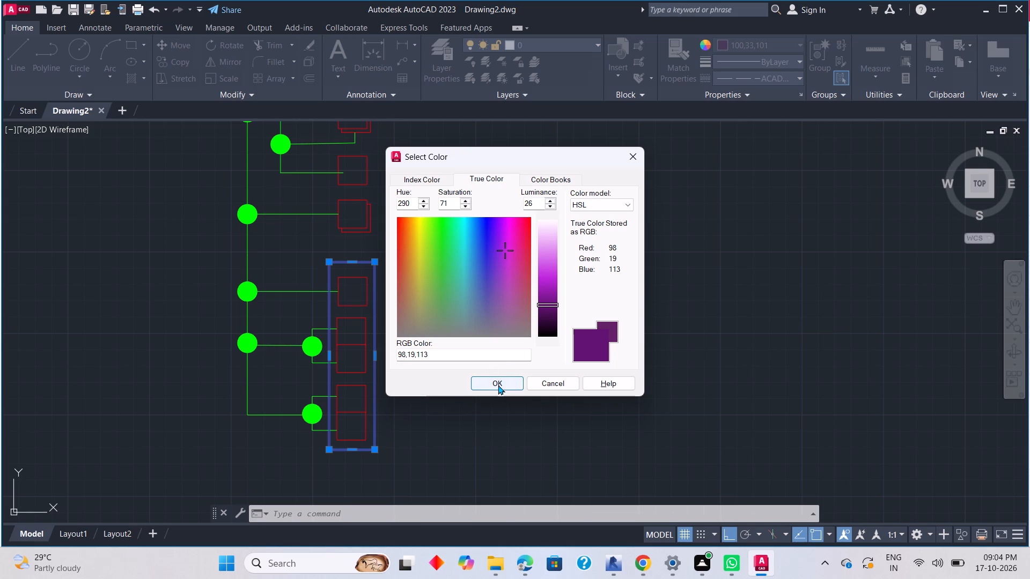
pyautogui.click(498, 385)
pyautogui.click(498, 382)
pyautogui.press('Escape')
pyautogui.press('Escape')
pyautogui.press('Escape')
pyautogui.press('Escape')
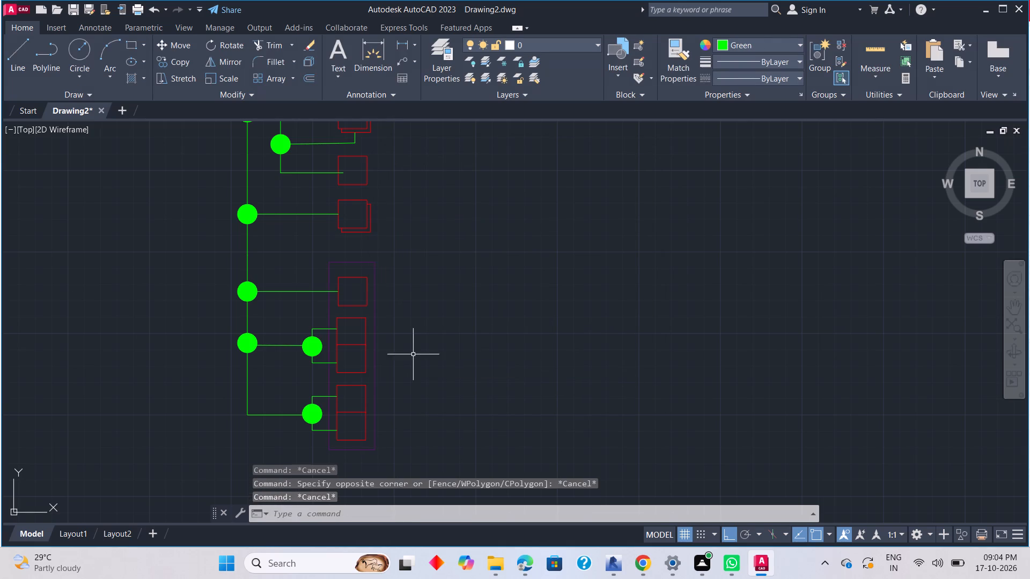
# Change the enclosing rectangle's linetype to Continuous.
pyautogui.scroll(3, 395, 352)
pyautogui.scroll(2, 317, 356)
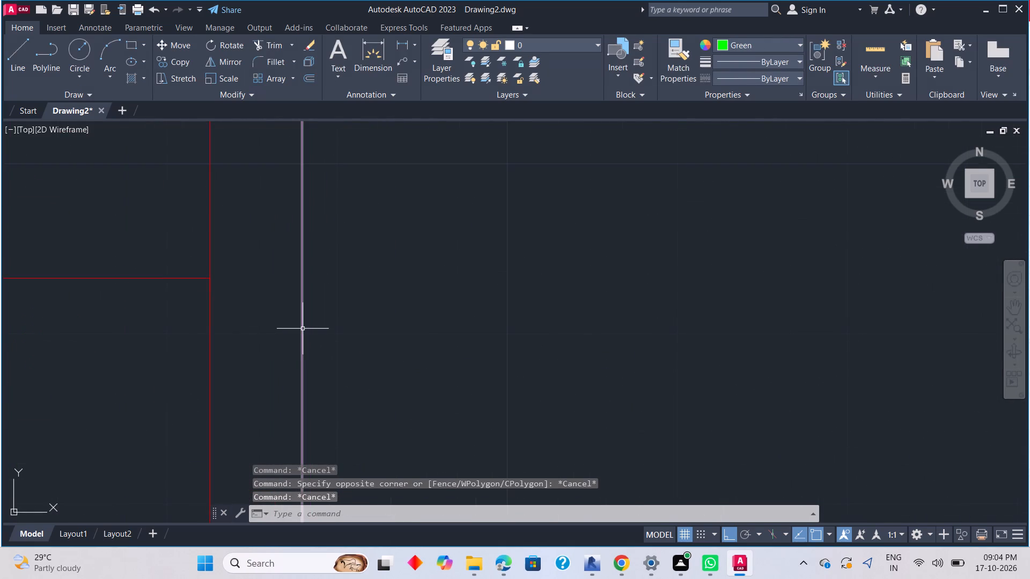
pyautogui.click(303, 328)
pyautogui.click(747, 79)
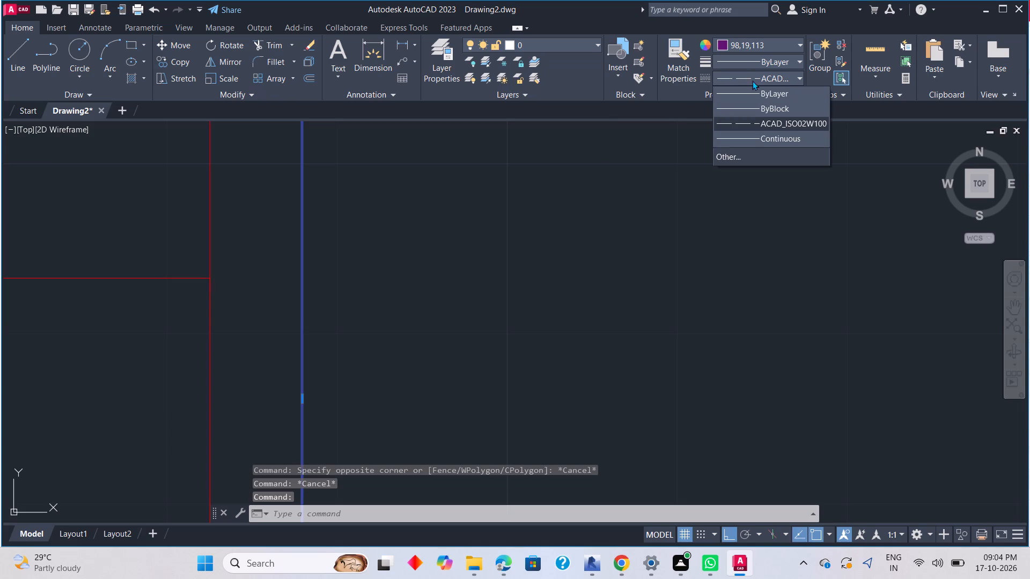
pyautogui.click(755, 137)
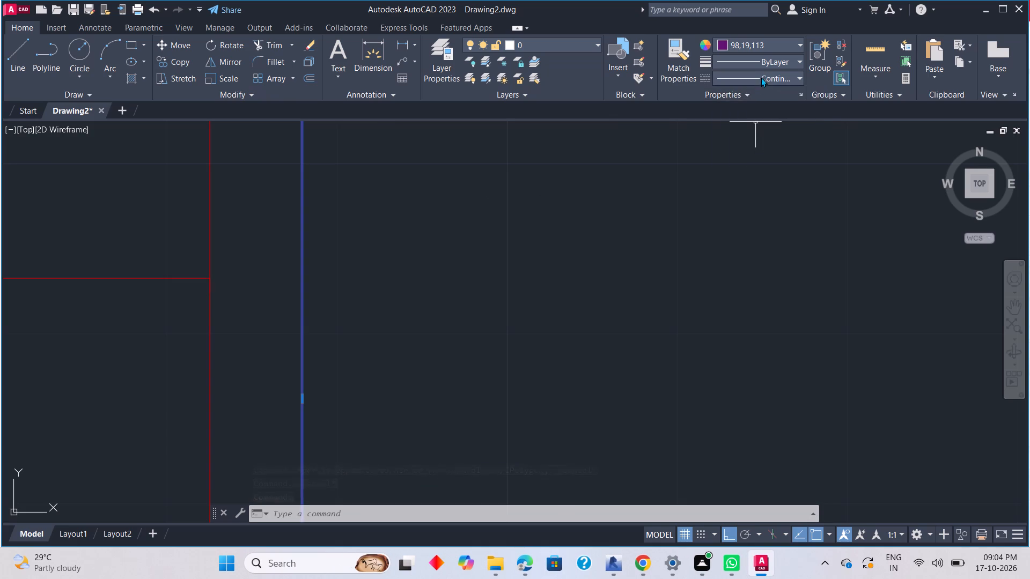
# Load the HIDDEN linetype from acad.lin into the drawing.
pyautogui.click(762, 75)
pyautogui.click(750, 155)
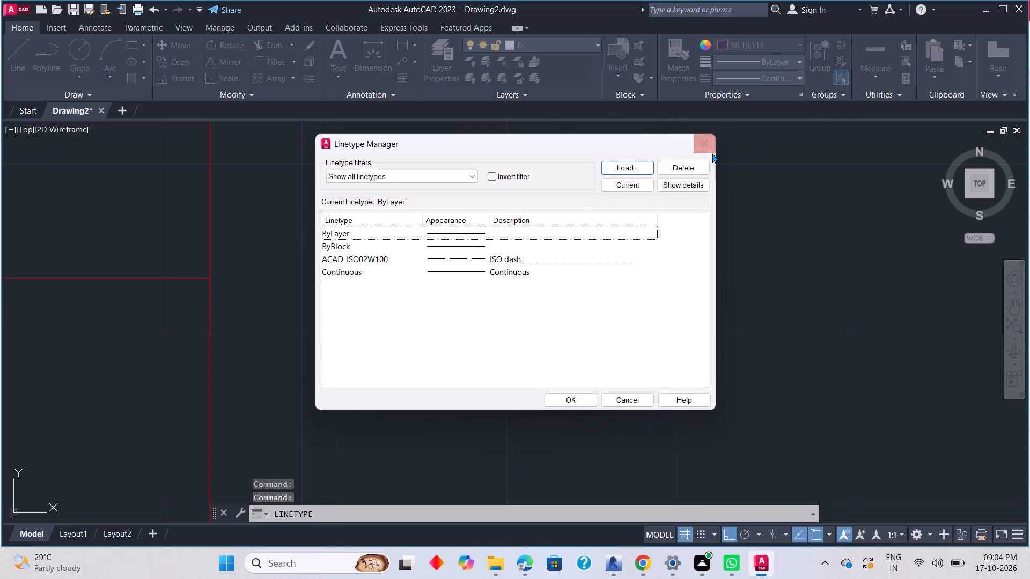
pyautogui.click(629, 167)
pyautogui.scroll(-4, 594, 254)
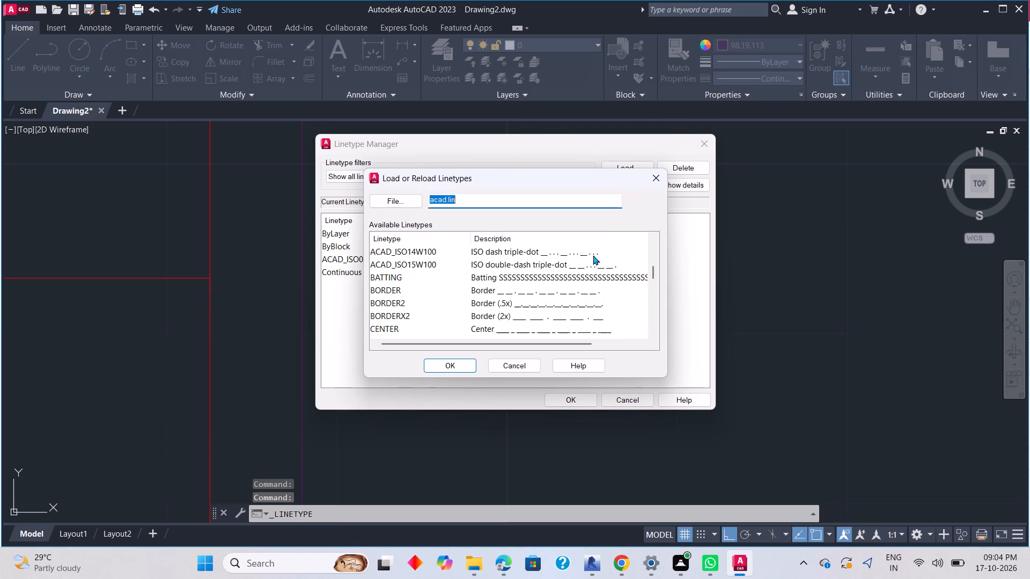
pyautogui.scroll(-7, 592, 255)
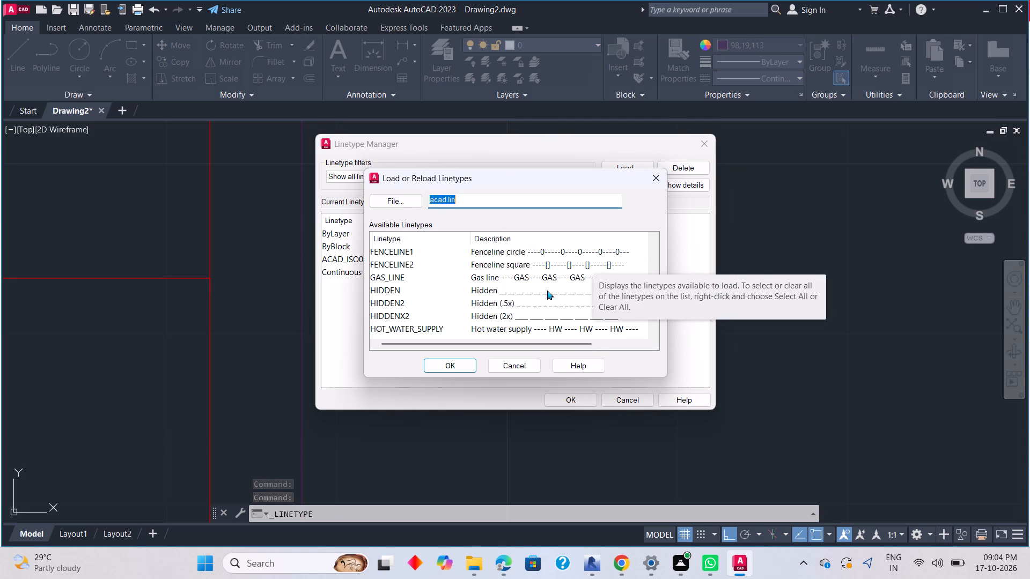
pyautogui.click(547, 289)
pyautogui.click(497, 291)
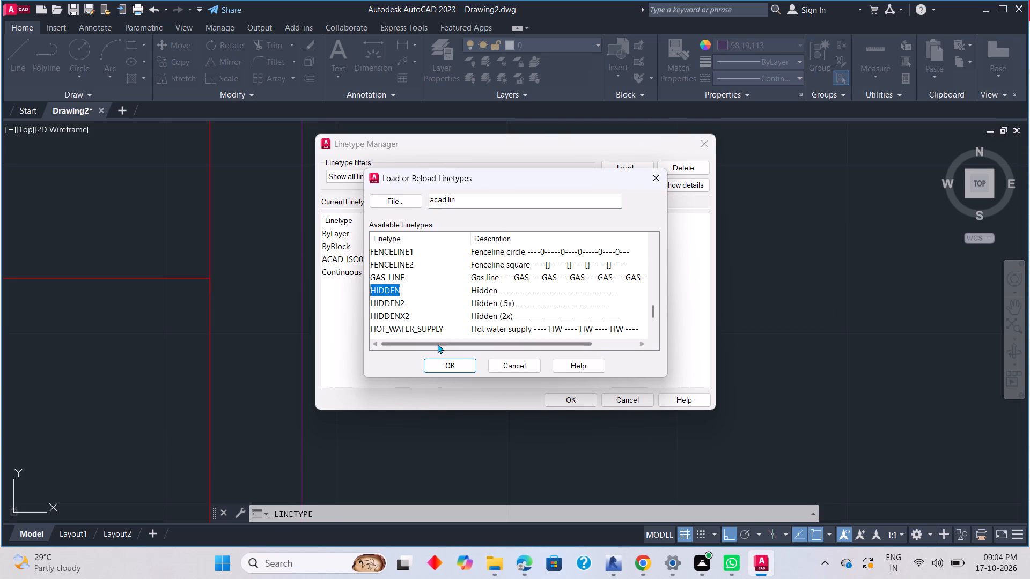
pyautogui.click(444, 359)
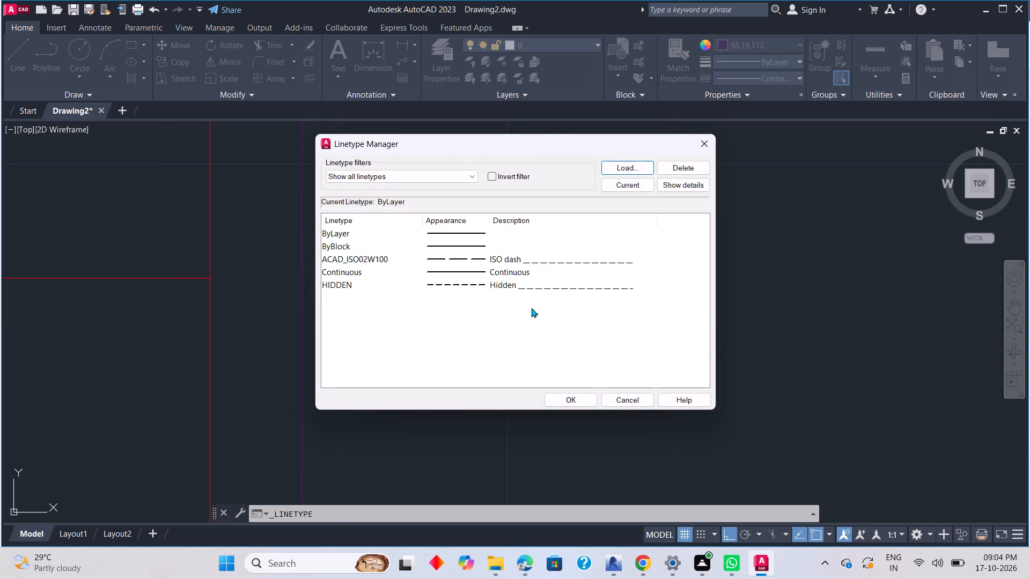
pyautogui.moveTo(565, 396); pyautogui.dragTo(558, 385)
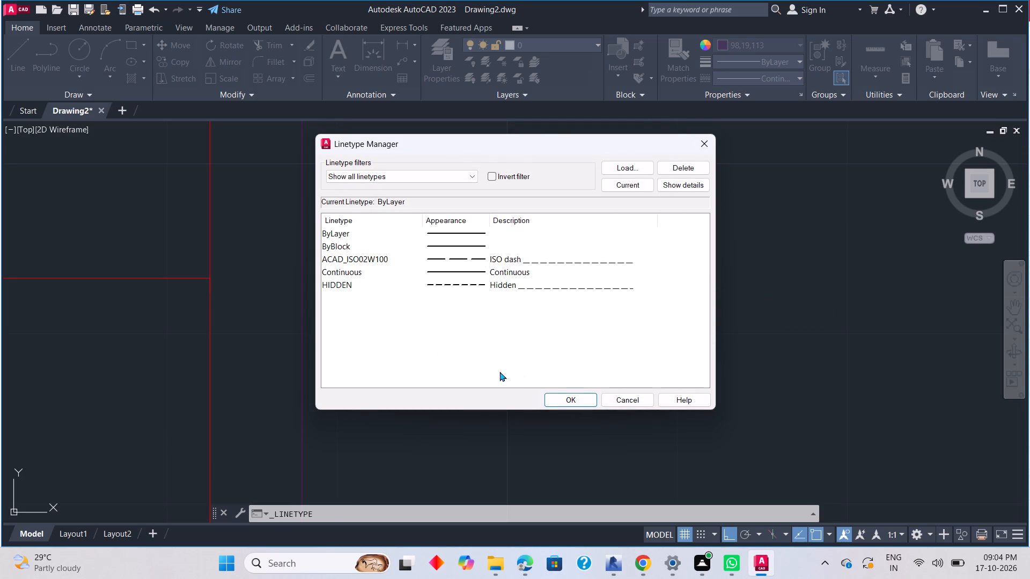
pyautogui.click(582, 398)
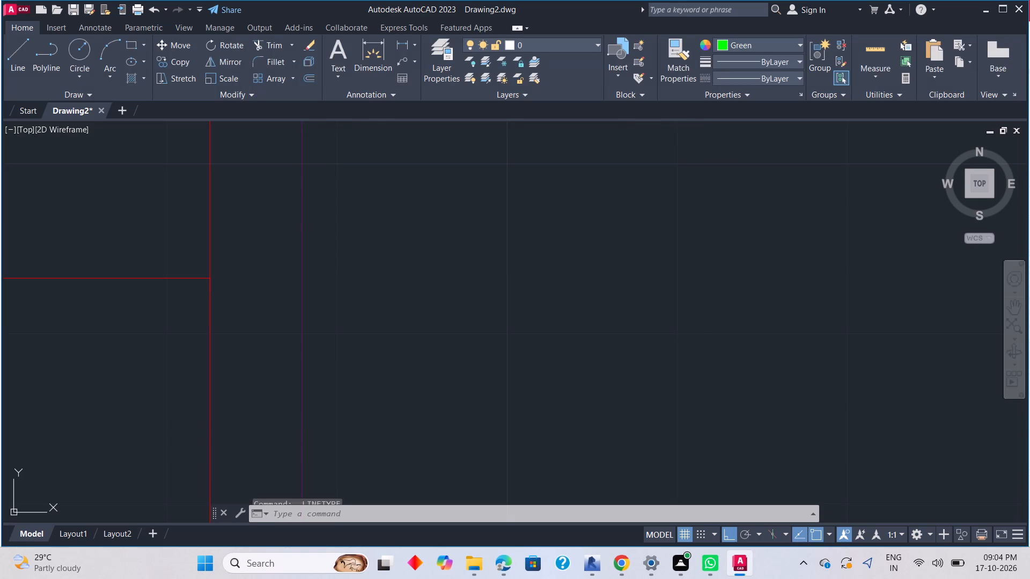
# Apply the HIDDEN linetype to the purple rectangle enclosing the lowest red group.
pyautogui.click(319, 294)
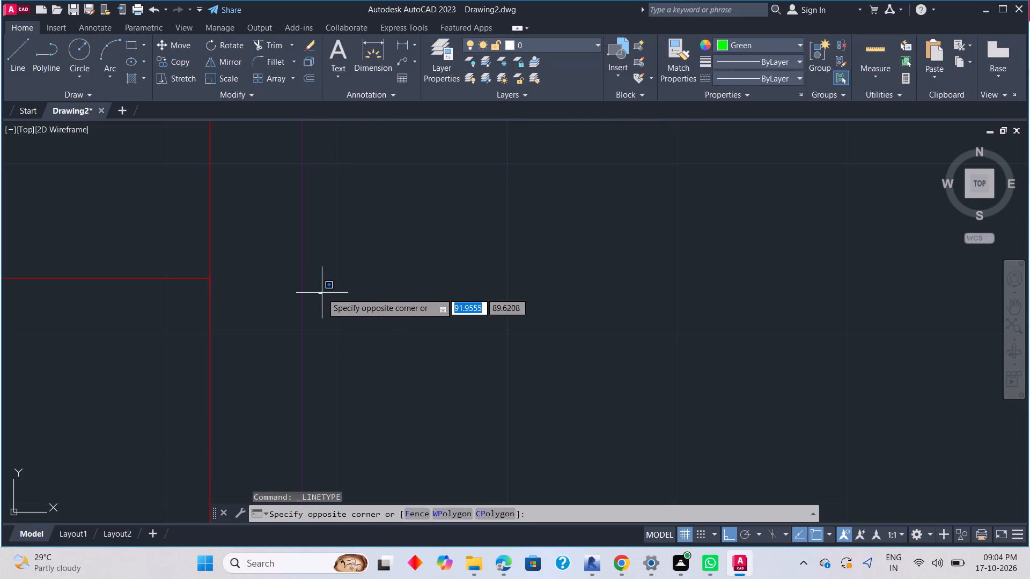
pyautogui.click(299, 295)
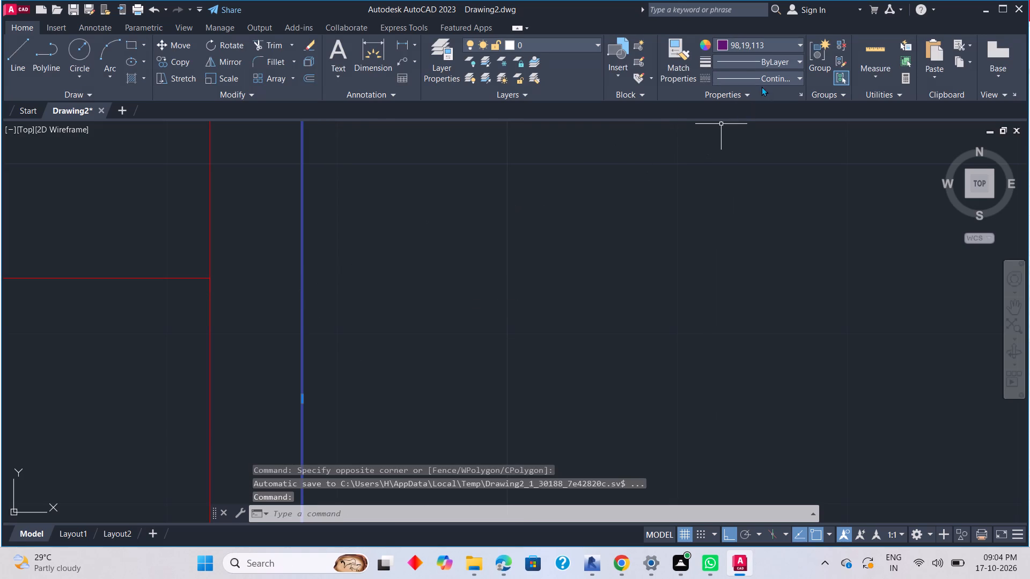
pyautogui.click(764, 79)
pyautogui.click(774, 152)
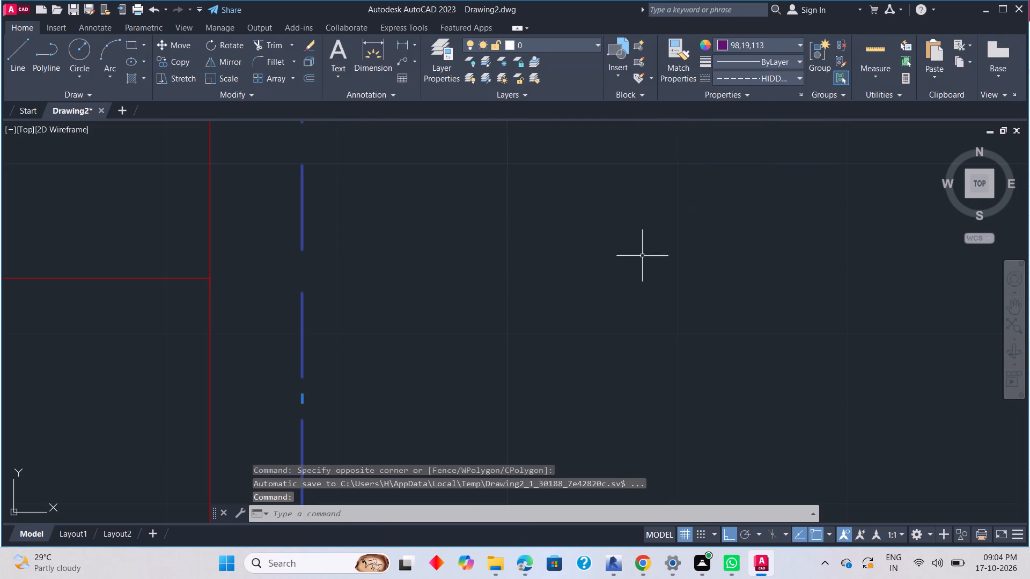
pyautogui.click(623, 270)
pyautogui.press('Escape')
pyautogui.press('Escape')
# Change the colour of the dashed rectangle enclosing the lowest red group to index colour blue.
pyautogui.scroll(-2, 490, 278)
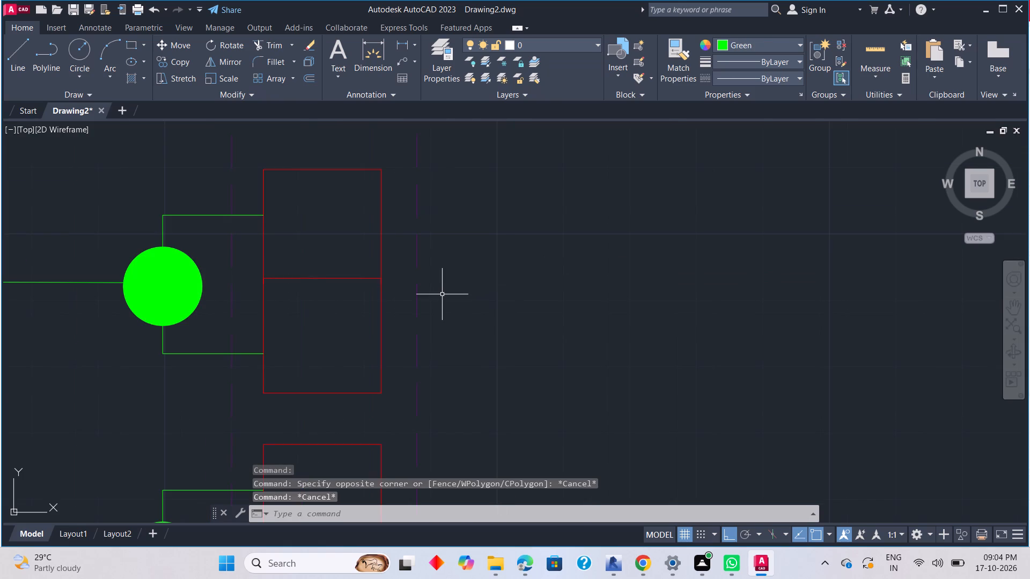
pyautogui.scroll(3, 434, 374)
pyautogui.scroll(-6, 435, 369)
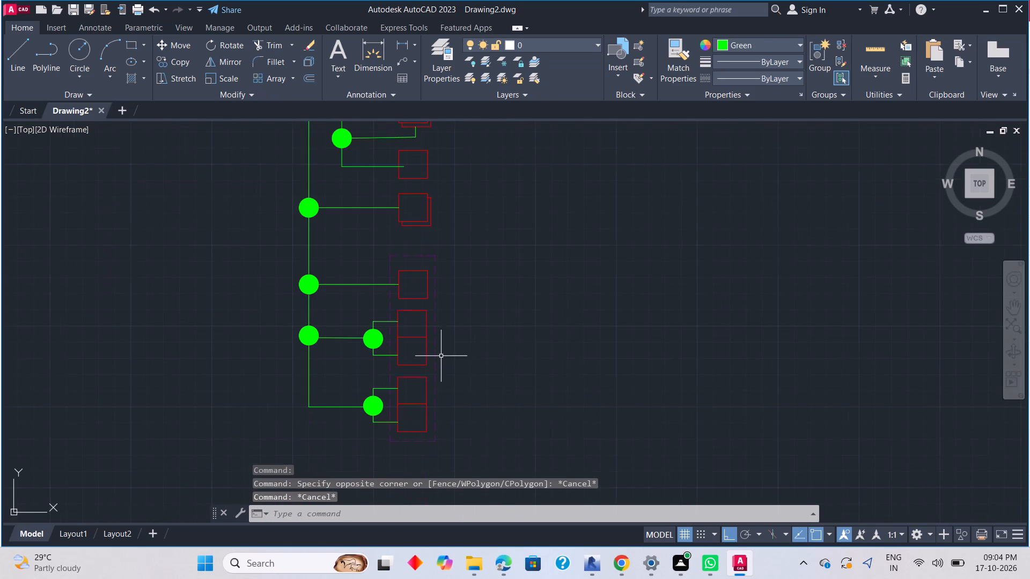
pyautogui.scroll(-3, 479, 351)
pyautogui.scroll(3, 495, 351)
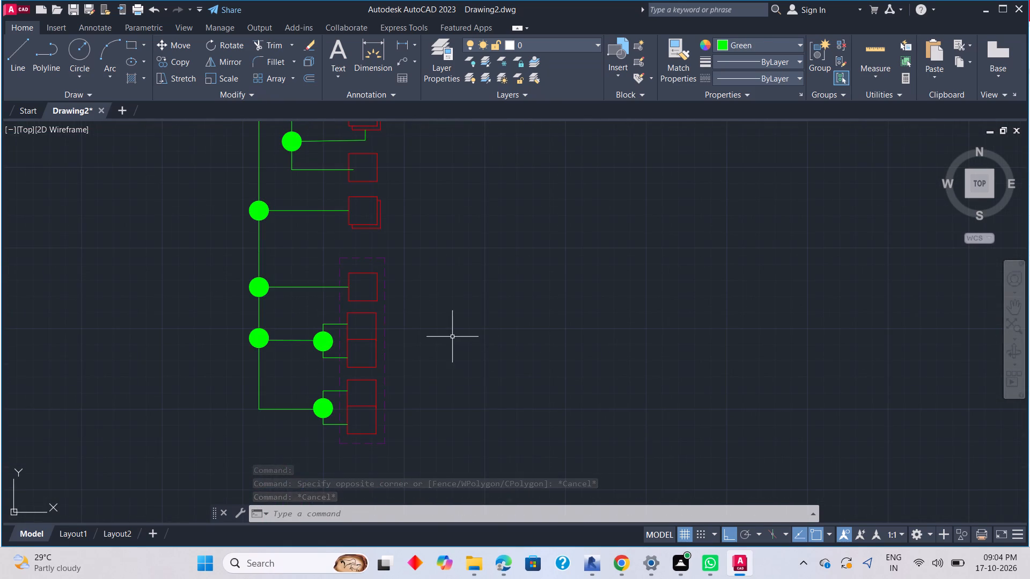
pyautogui.scroll(1, 430, 327)
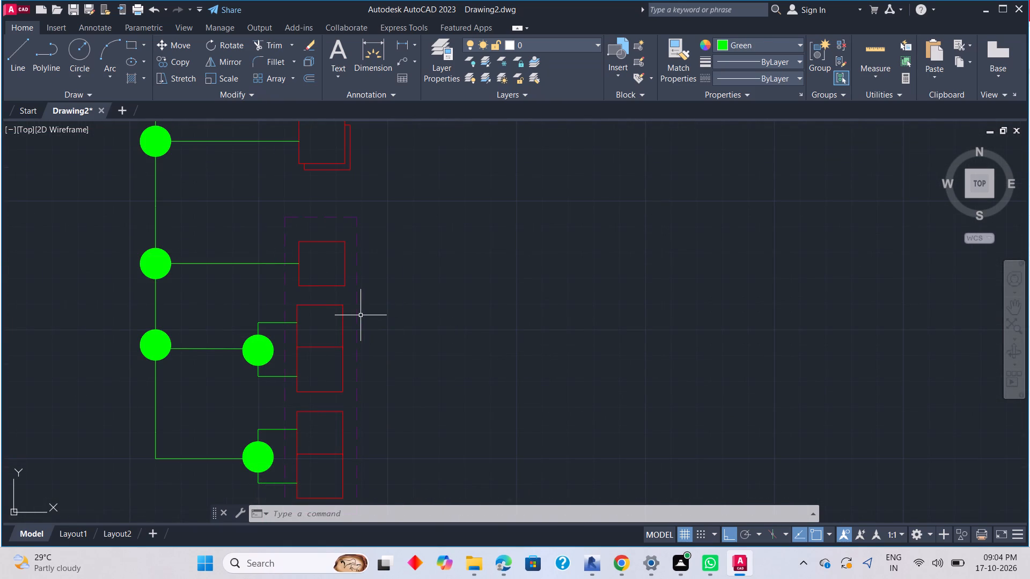
pyautogui.click(357, 317)
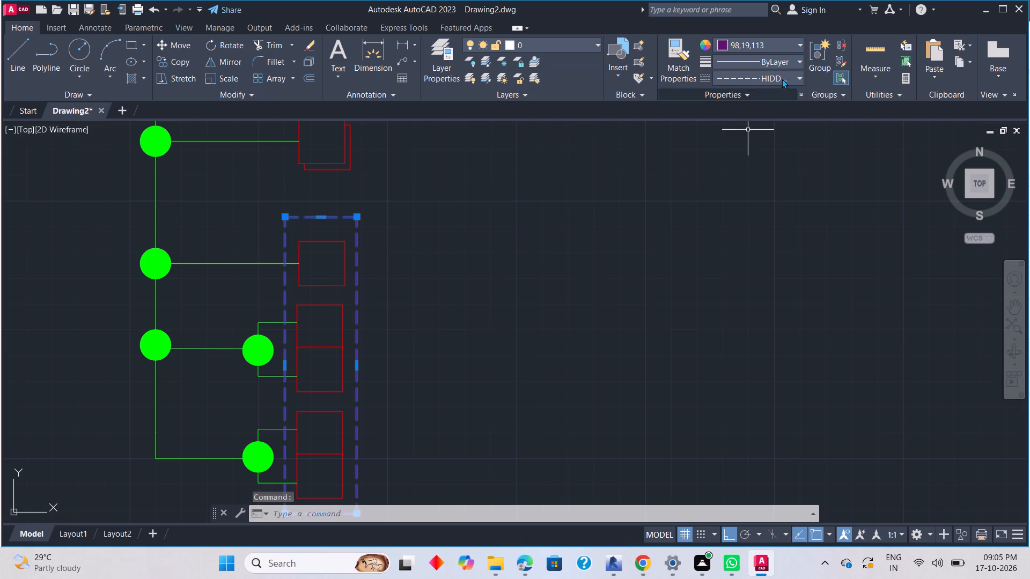
pyautogui.click(733, 44)
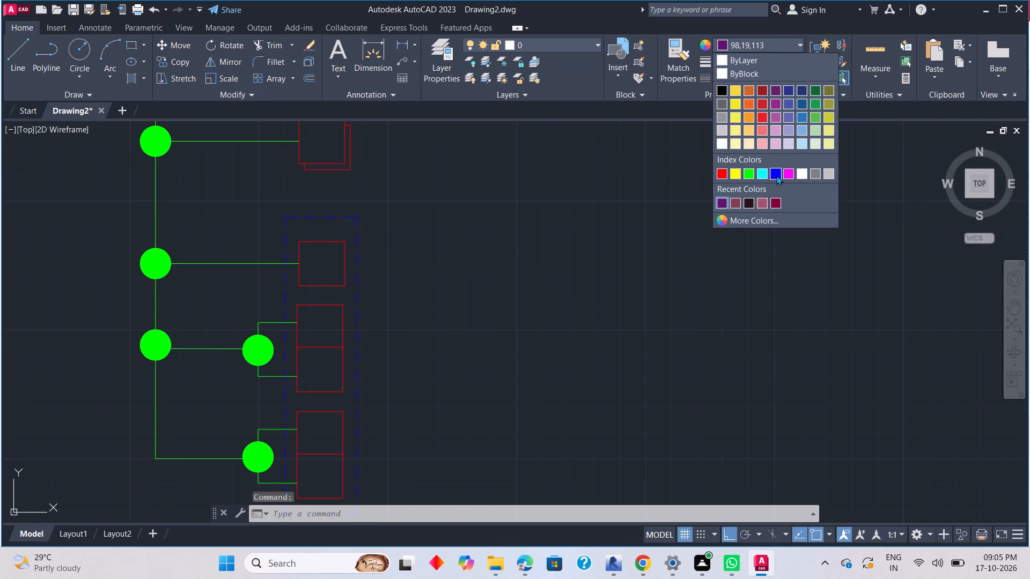
pyautogui.click(776, 175)
pyautogui.press('Escape')
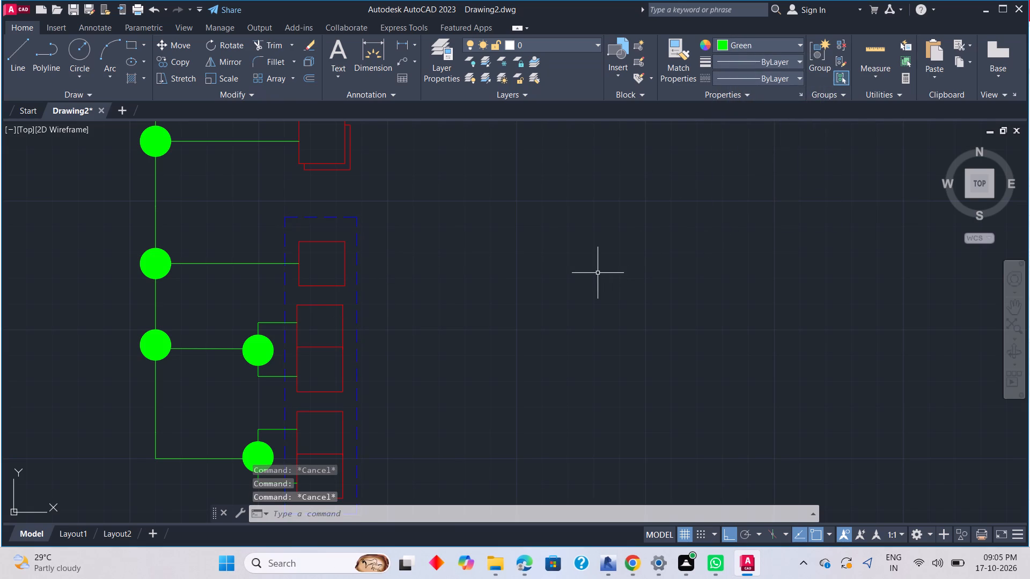
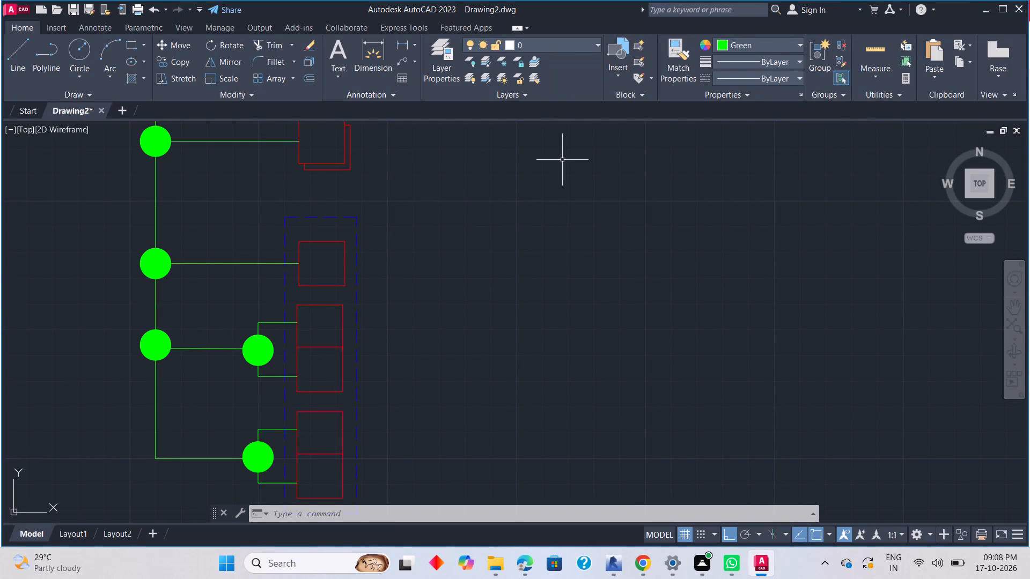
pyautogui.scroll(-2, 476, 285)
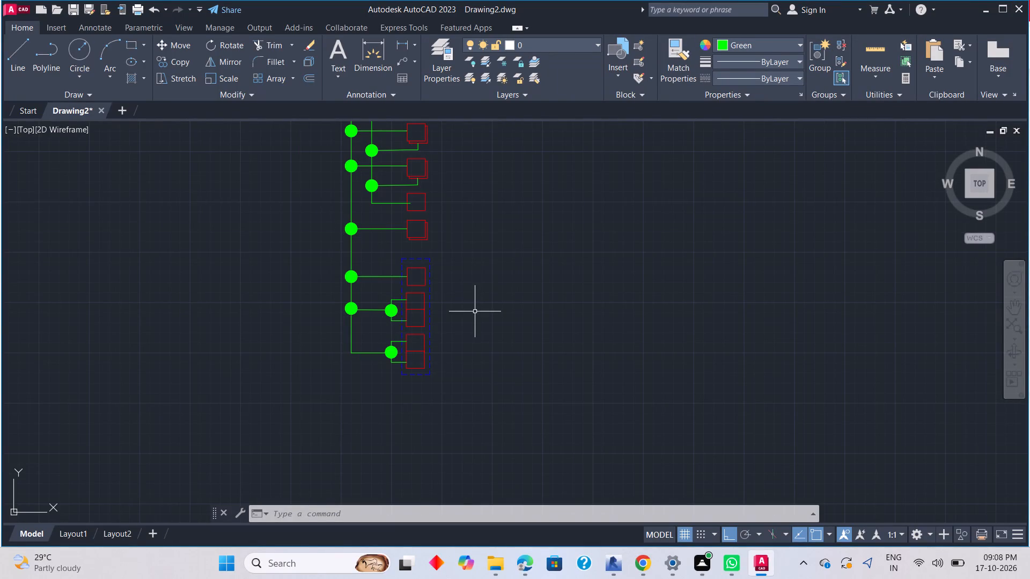
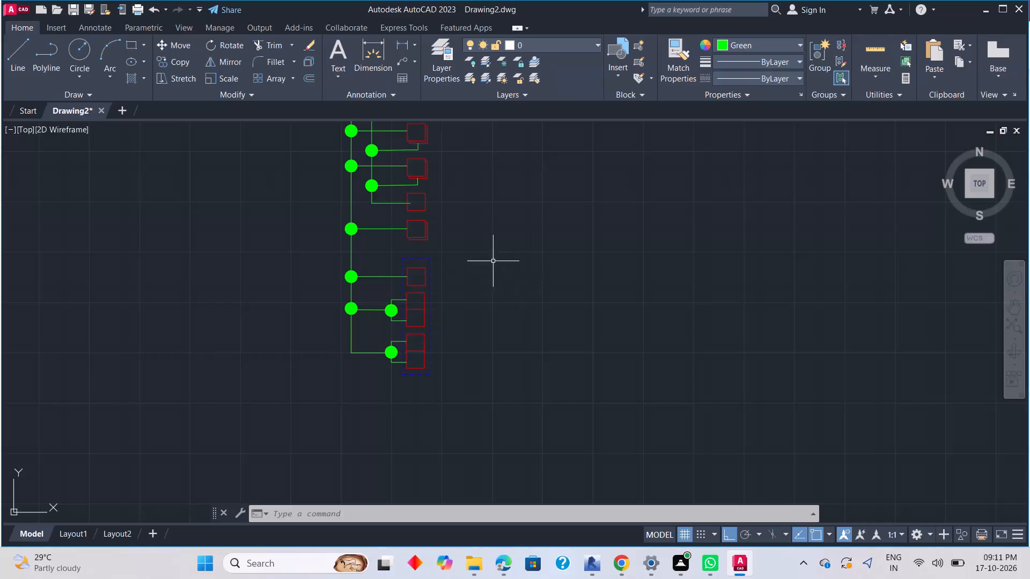
# Trim the end of the inner vertical's lowest branch that runs inside its red rectangle, back to the rectangle's edge.
pyautogui.moveTo(479, 243); pyautogui.dragTo(465, 342, button='middle')
pyautogui.scroll(-1, 465, 300)
pyautogui.moveTo(467, 281); pyautogui.dragTo(461, 339, button='middle')
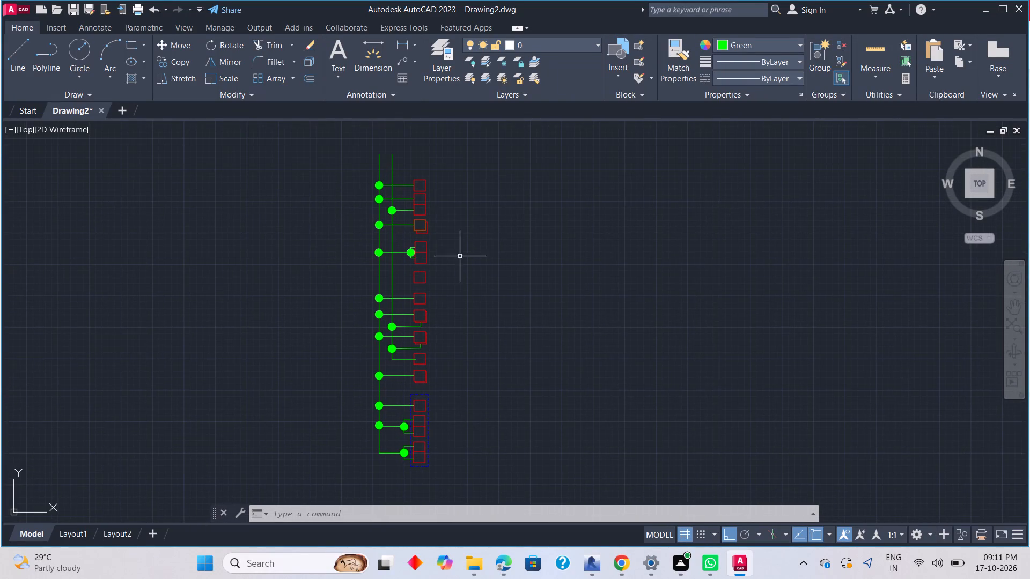
pyautogui.scroll(1, 445, 233)
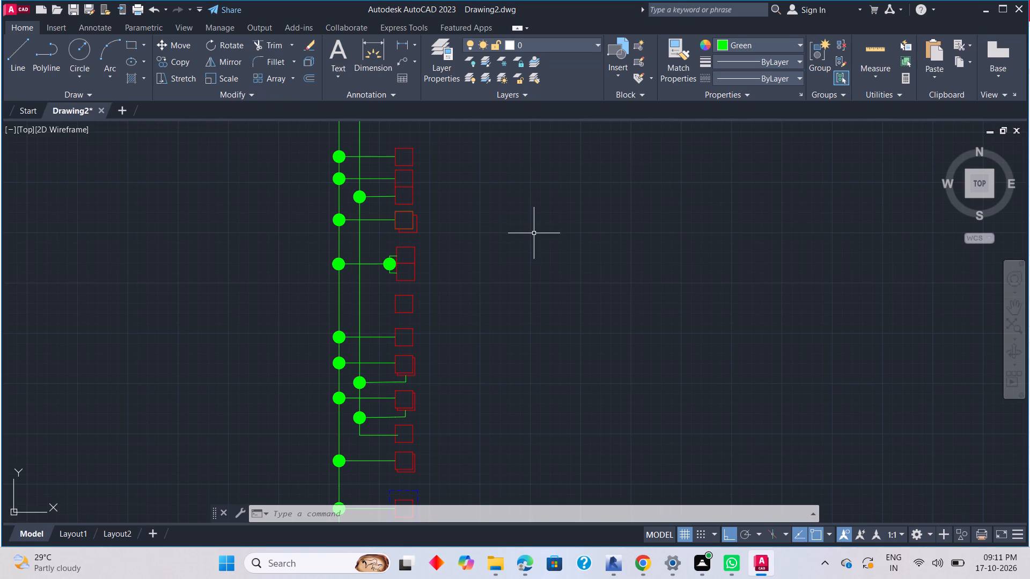
pyautogui.scroll(-1, 519, 275)
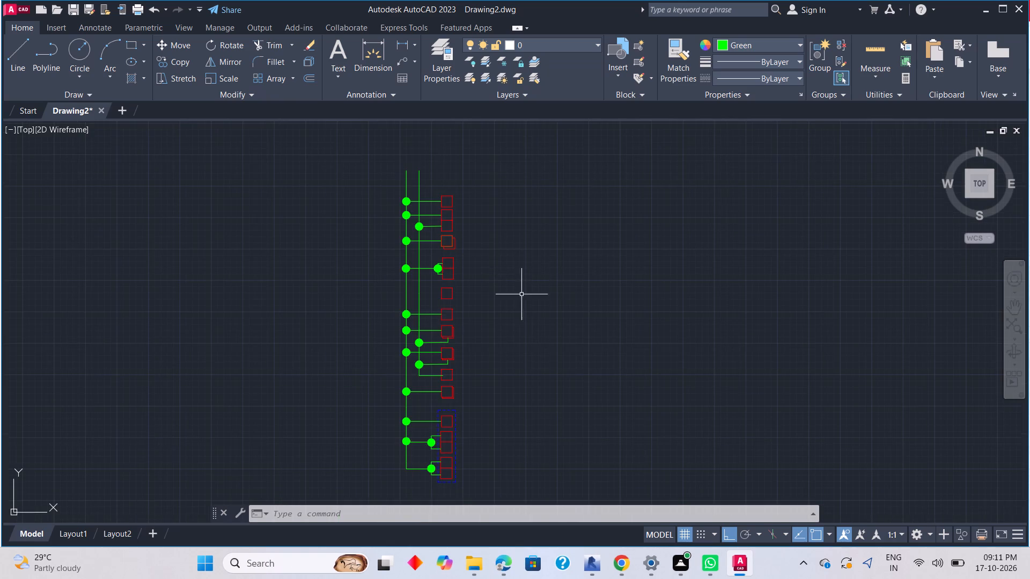
pyautogui.moveTo(524, 303); pyautogui.dragTo(456, 267, button='middle')
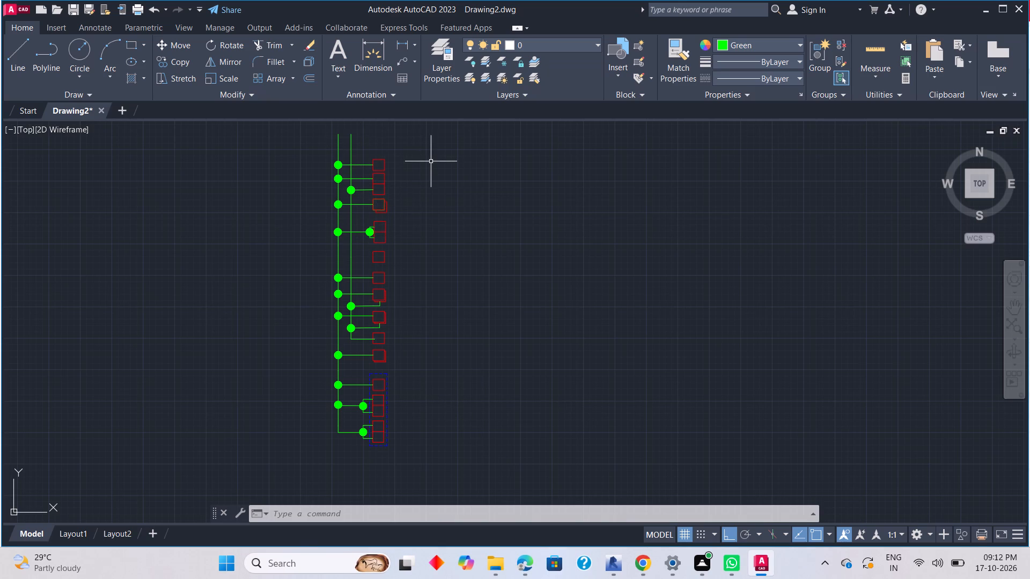
pyautogui.moveTo(426, 164); pyautogui.dragTo(437, 202, button='middle')
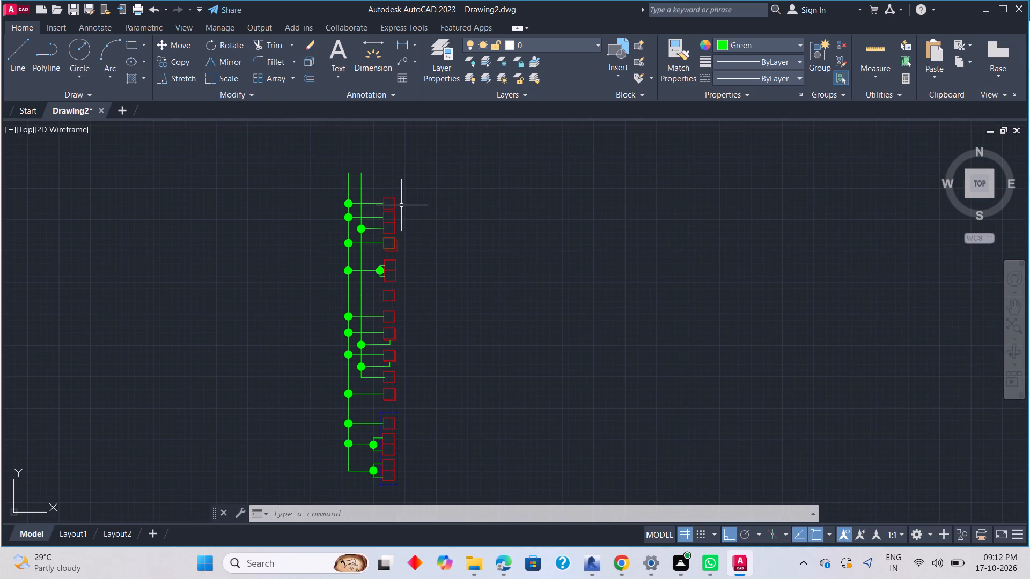
pyautogui.scroll(3, 274, 388)
pyautogui.scroll(1, 647, 361)
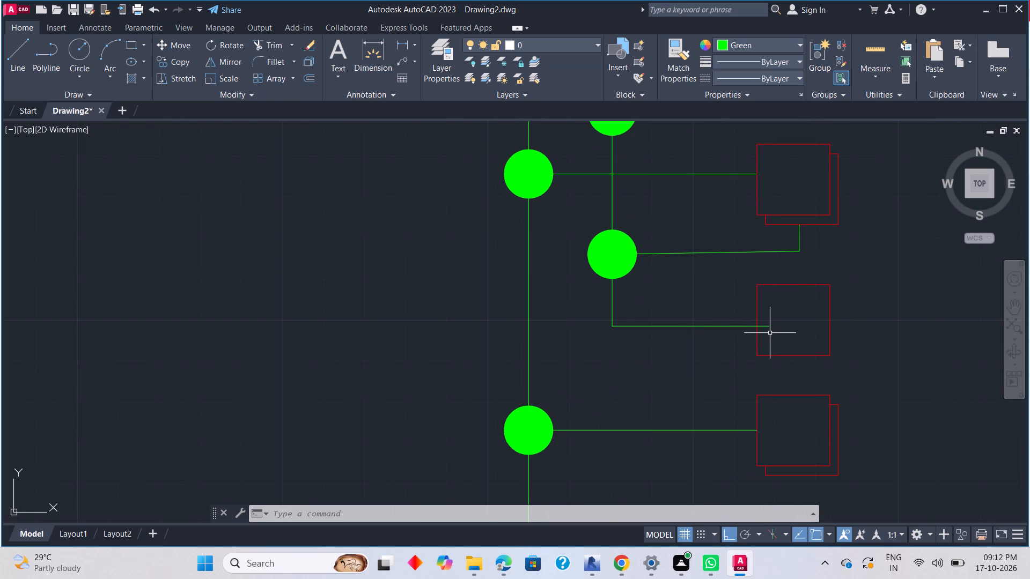
pyautogui.write('TR')
pyautogui.press('space')
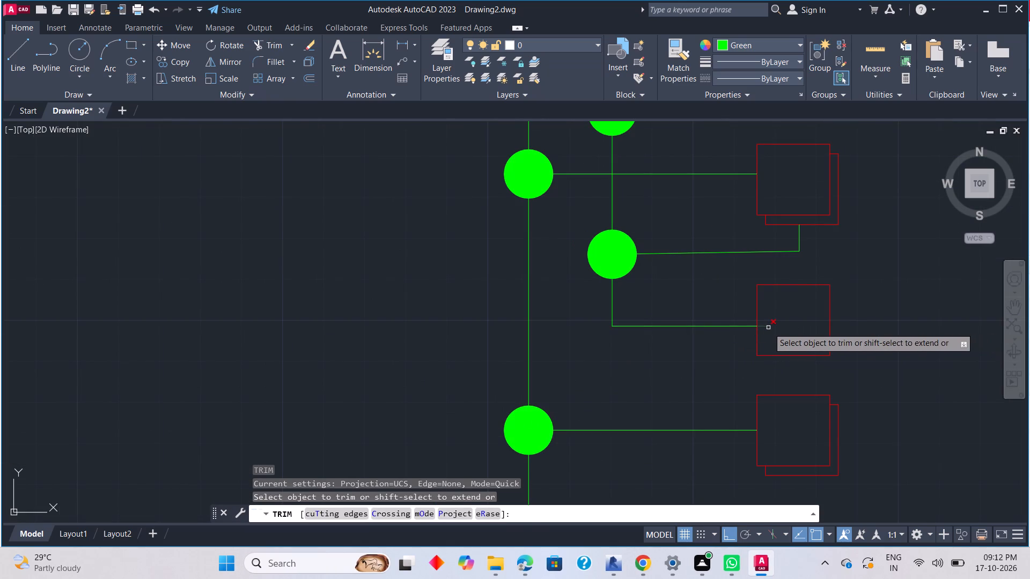
pyautogui.click(768, 328)
pyautogui.press('Escape')
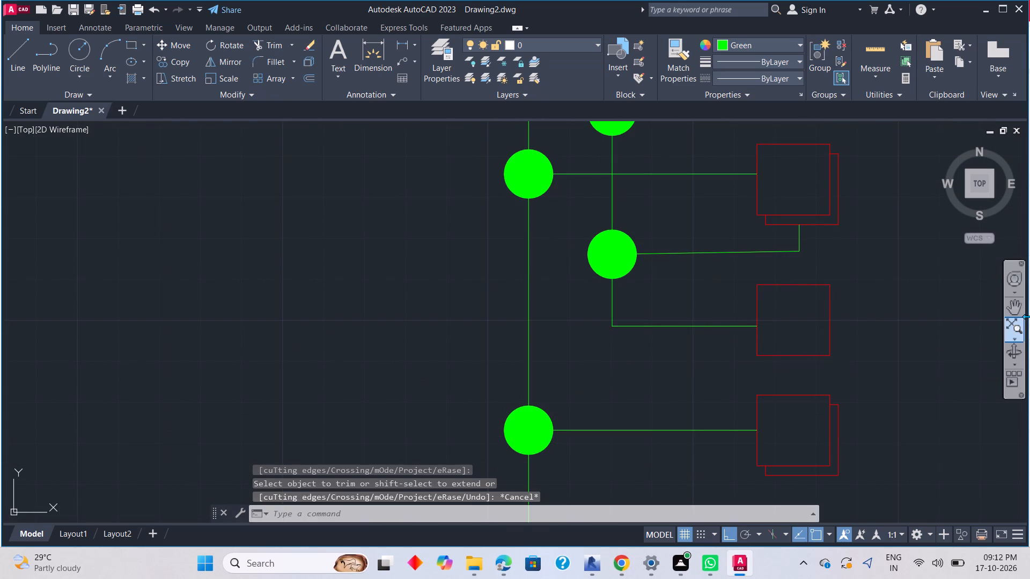
# Draw a horizontal green line about 3.05 units long from the outer vertical into the unconnected red rectangle below the upper stacked pair.
pyautogui.scroll(-1, 940, 395)
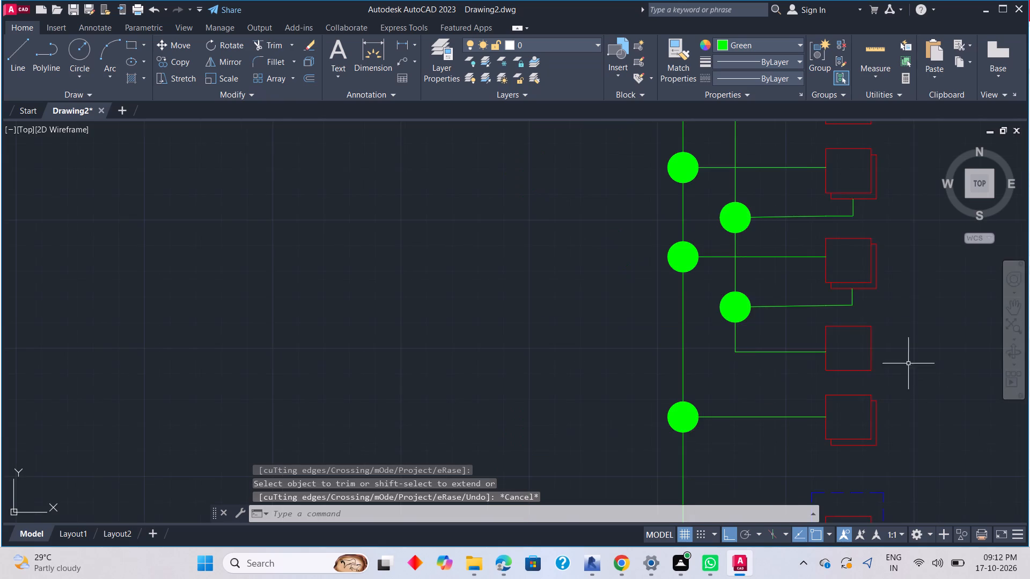
pyautogui.moveTo(915, 318); pyautogui.dragTo(571, 413, button='middle')
pyautogui.moveTo(542, 256); pyautogui.dragTo(594, 399, button='middle')
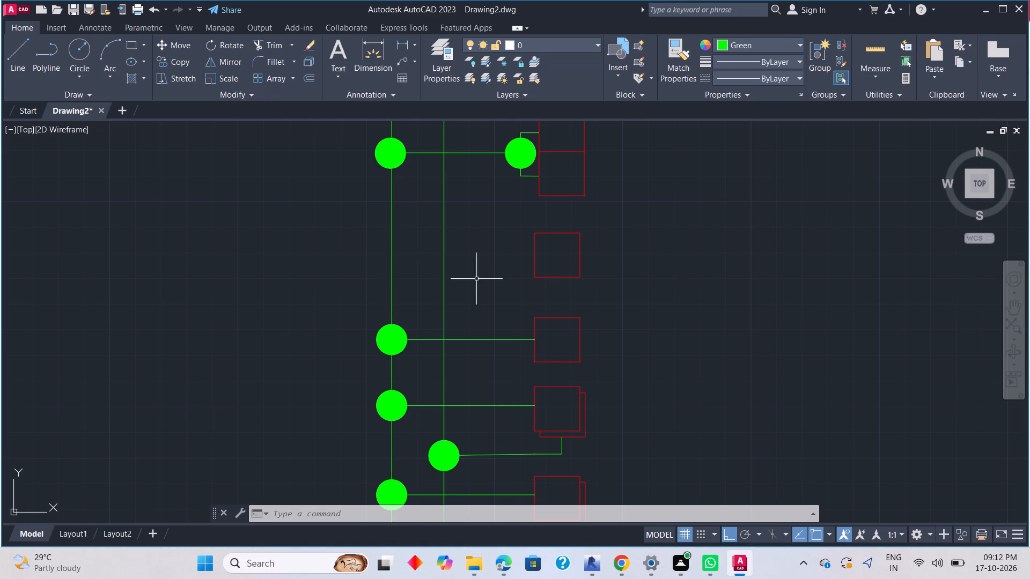
pyautogui.write('L')
pyautogui.press('space')
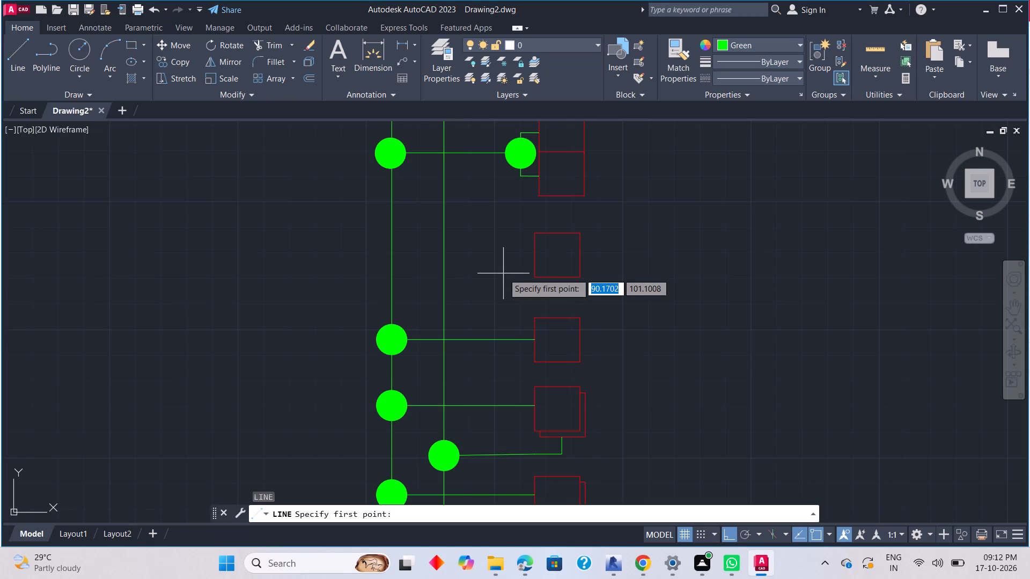
pyautogui.click(391, 254)
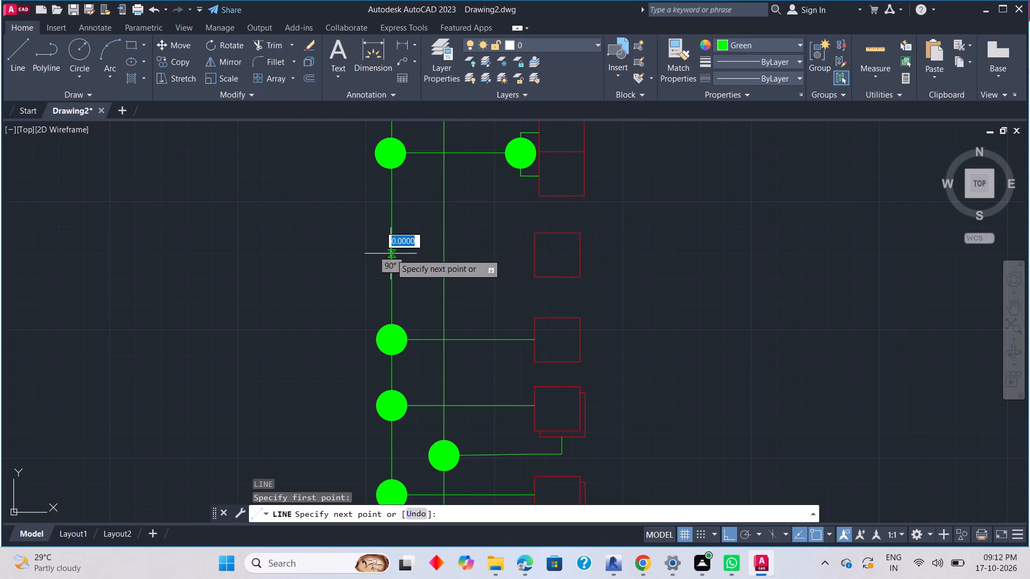
pyautogui.scroll(1, 549, 254)
pyautogui.click(549, 254)
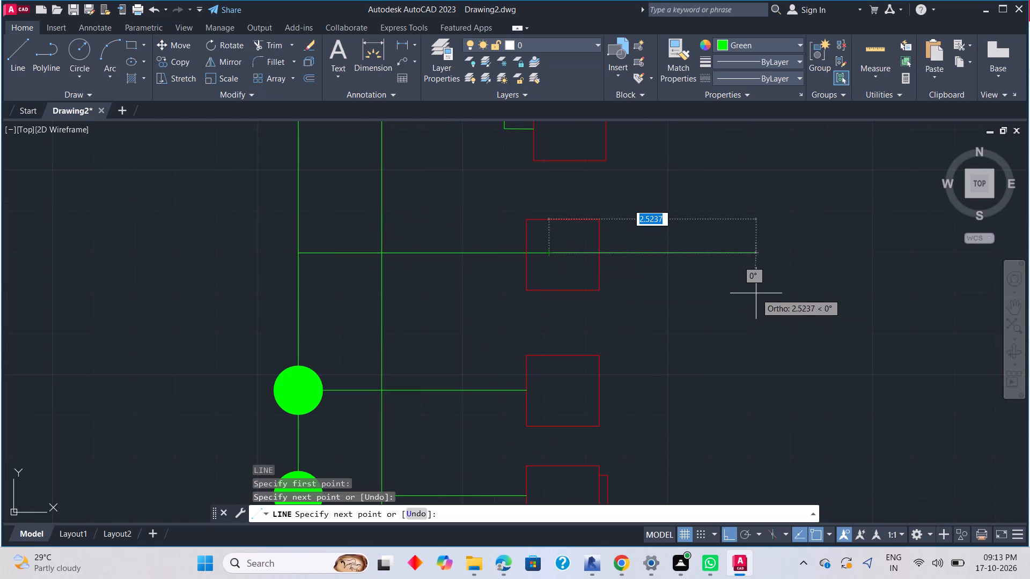
pyautogui.press('Escape')
# Trim the part of the new branch line that lies inside the red rectangle.
pyautogui.write('TRV')
pyautogui.press('space')
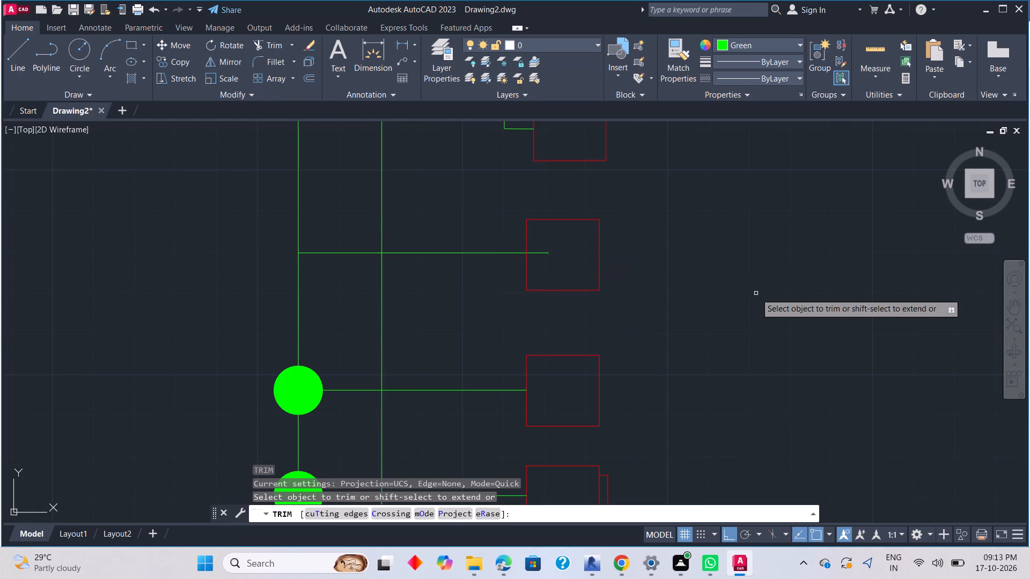
pyautogui.click(538, 253)
pyautogui.scroll(-3, 862, 291)
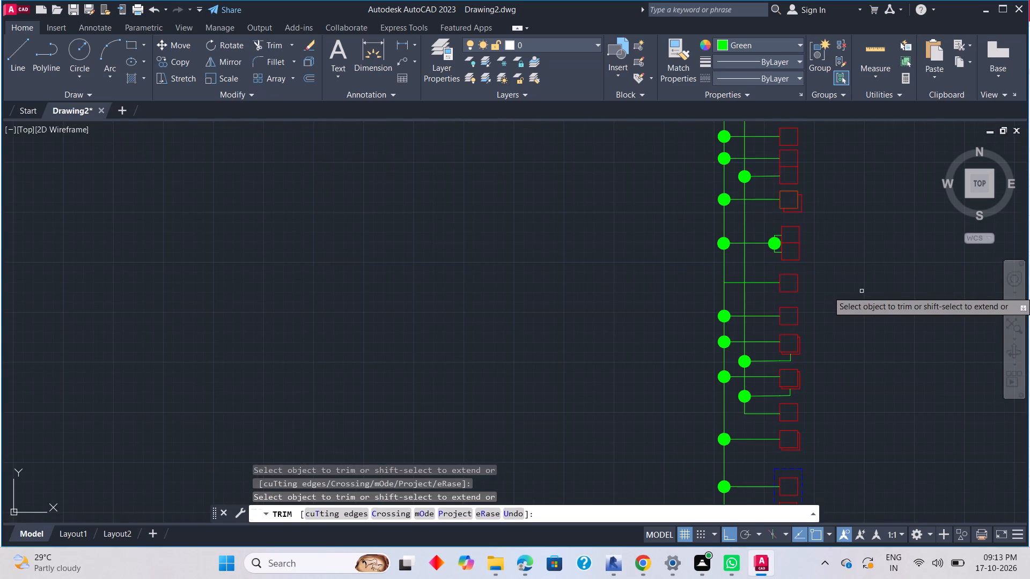
pyautogui.press('Escape')
# Copy the junction circle above by its centre to where the new branch meets the outer vertical, and turn Ortho off.
pyautogui.scroll(2, 587, 240)
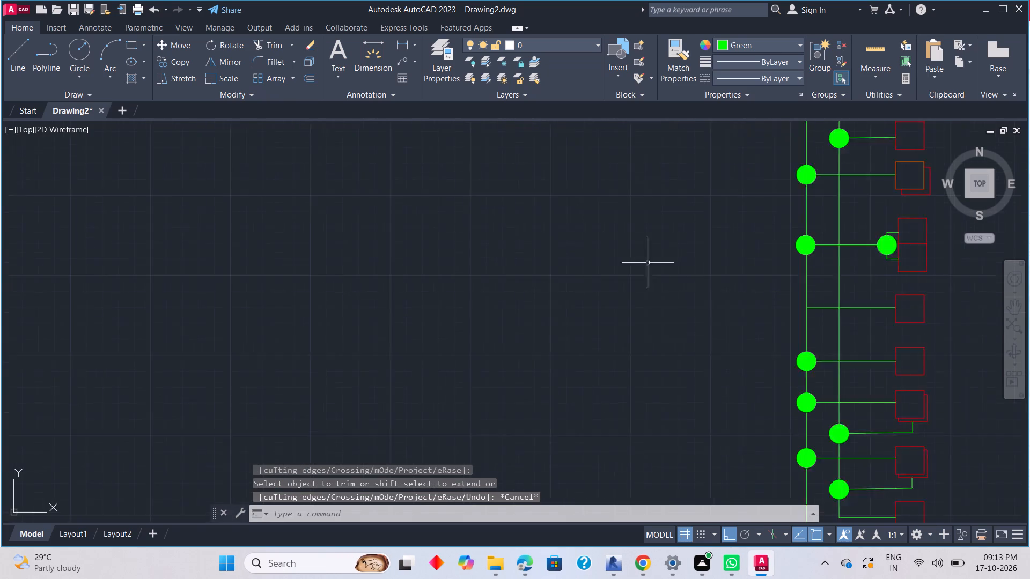
pyautogui.moveTo(913, 270); pyautogui.dragTo(610, 286, button='middle')
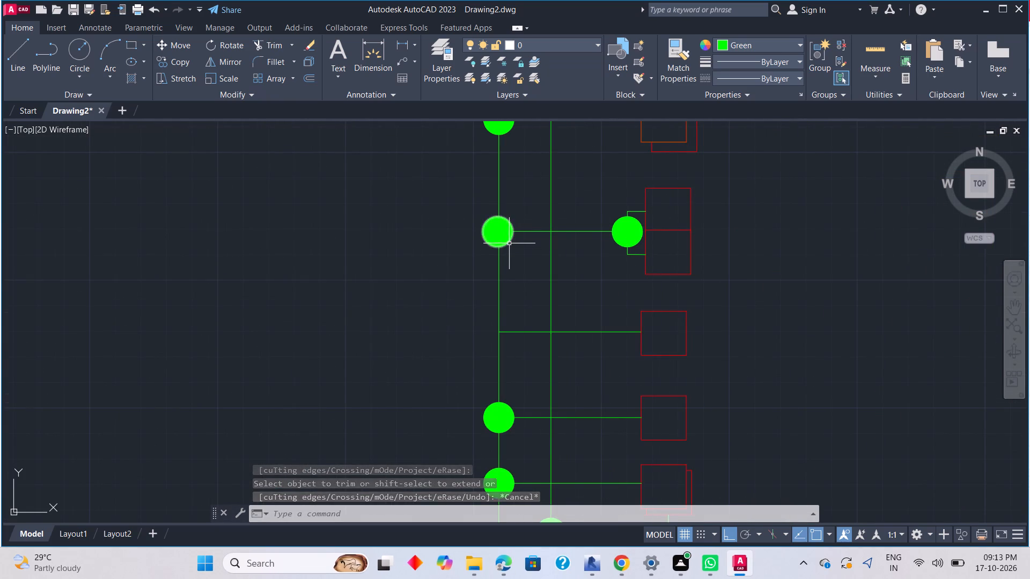
pyautogui.click(510, 242)
pyautogui.rightClick(545, 278)
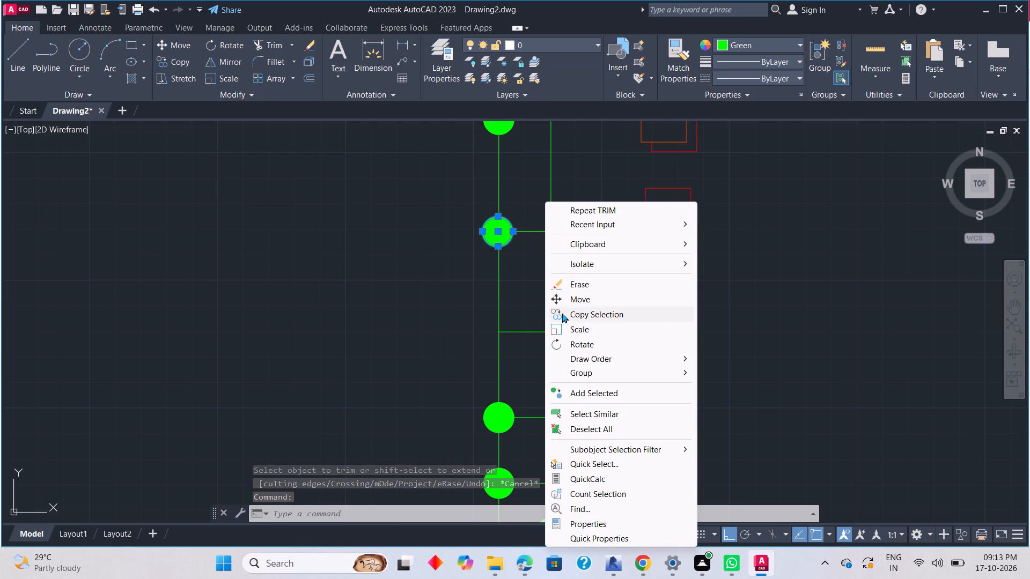
pyautogui.click(562, 313)
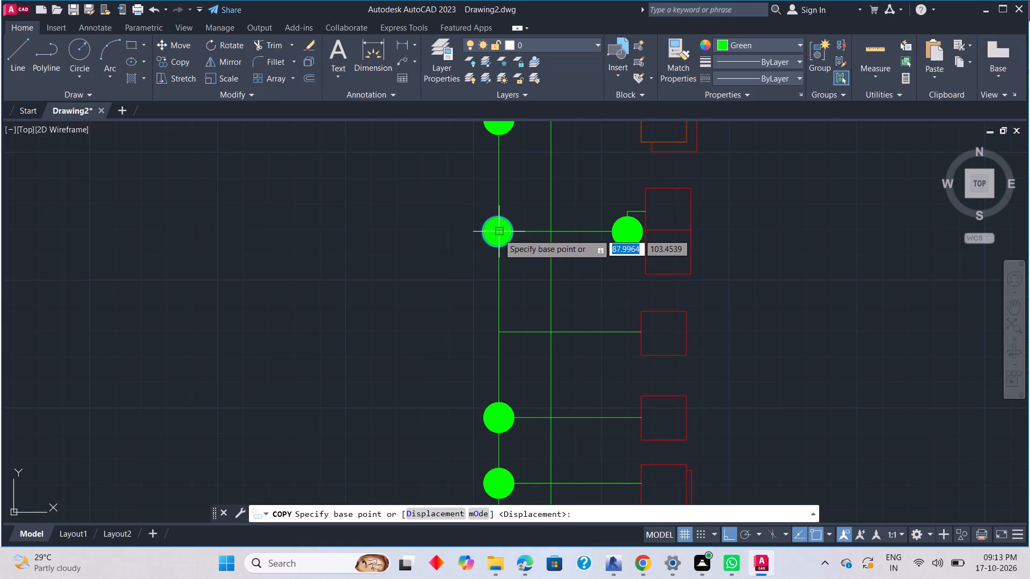
pyautogui.click(497, 235)
pyautogui.click(506, 332)
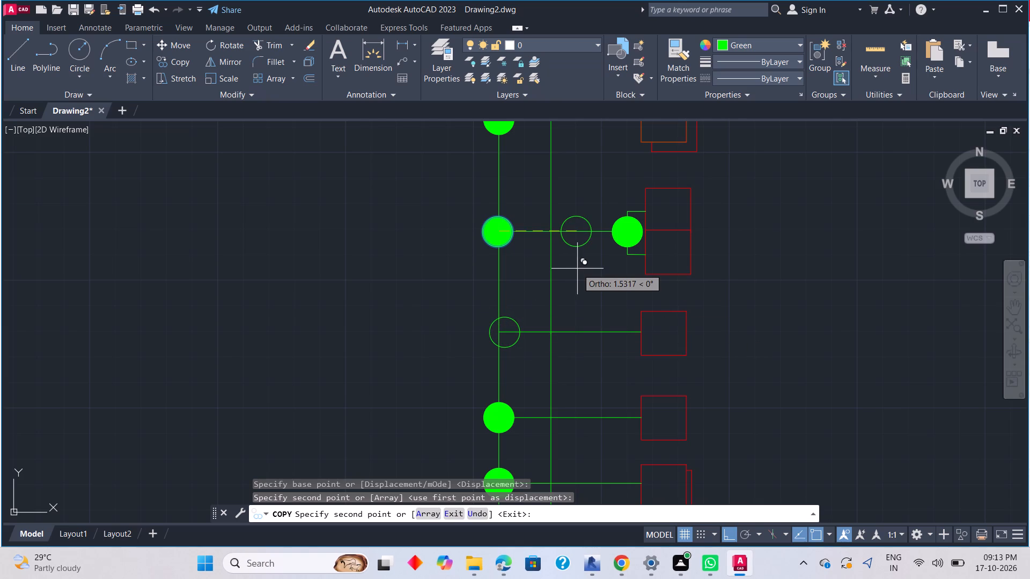
pyautogui.hotkey('ctrl', 'z')
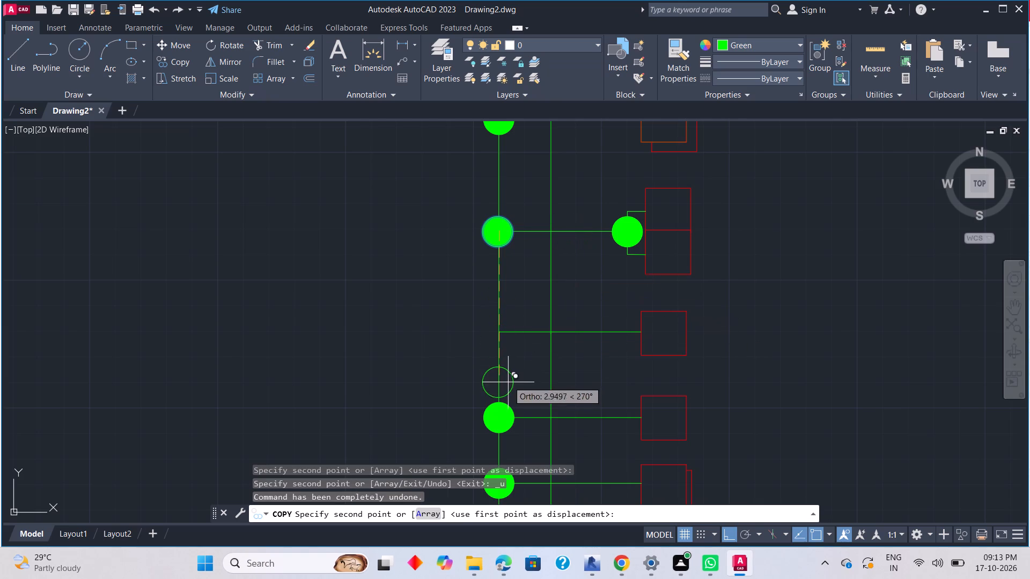
pyautogui.scroll(2, 505, 323)
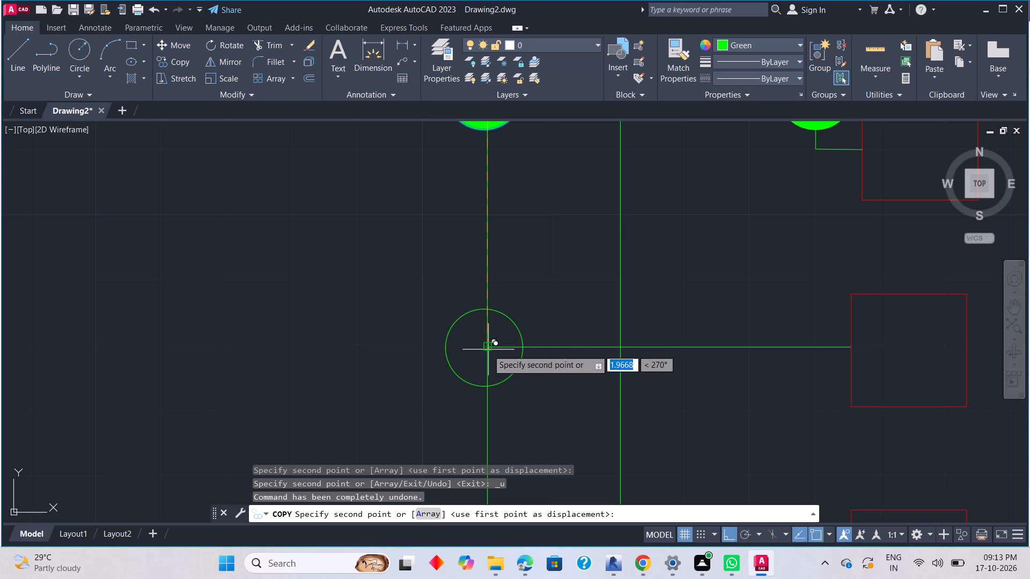
pyautogui.click(488, 350)
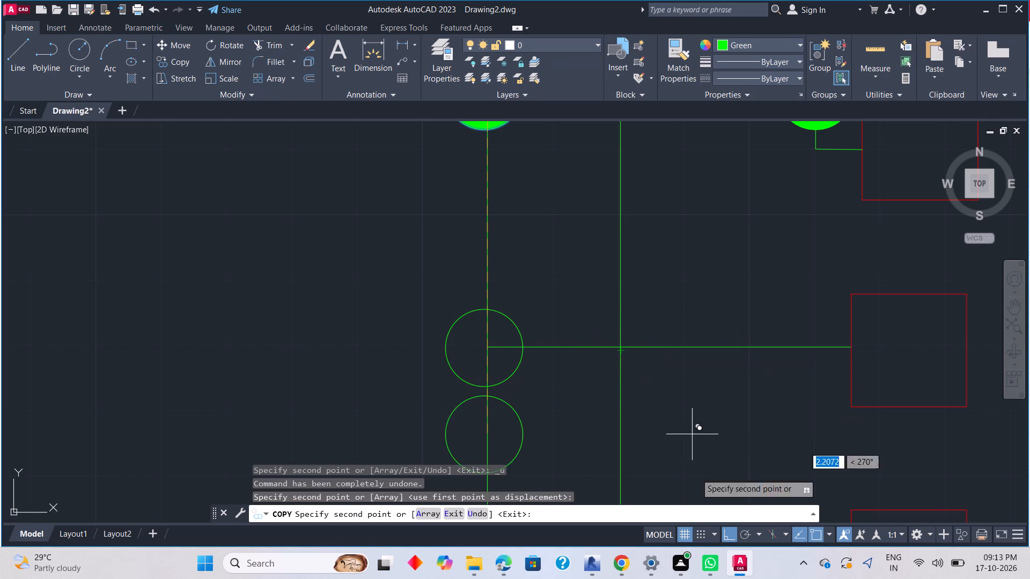
pyautogui.click(725, 527)
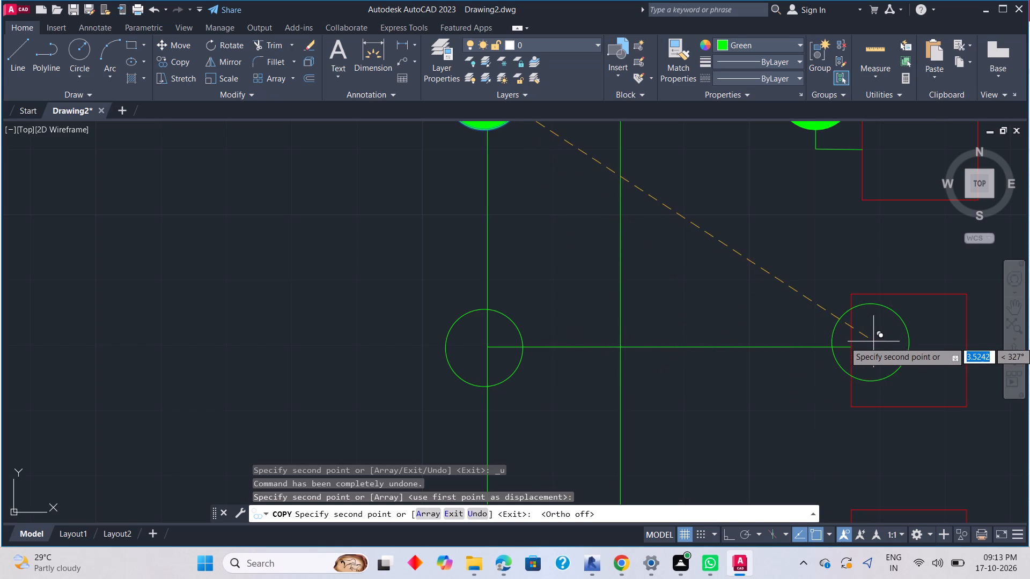
pyautogui.press('Escape')
pyautogui.scroll(-2, 884, 344)
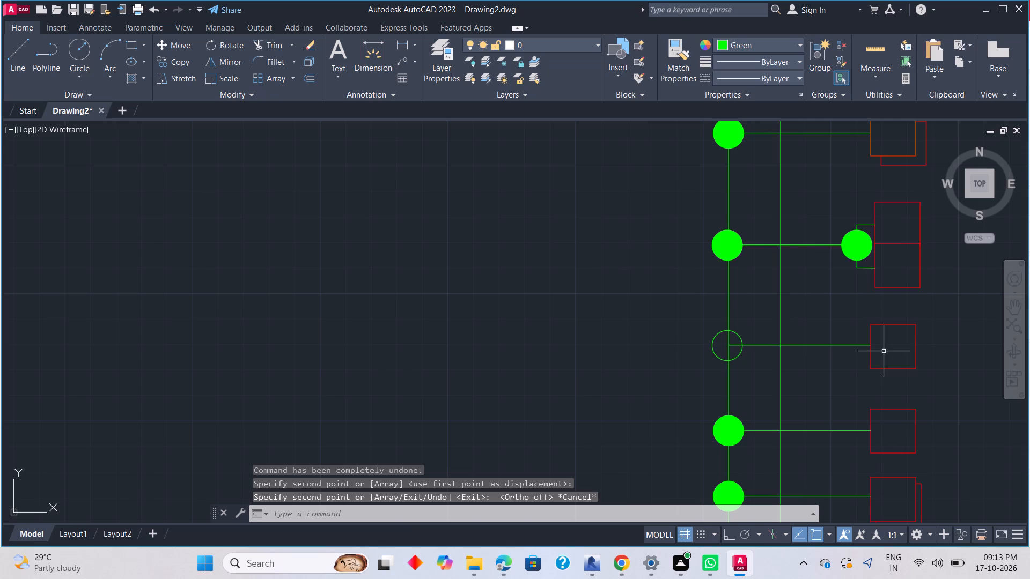
# Fill all three regions of the copied junction circle with a solid green hatch.
pyautogui.write('H')
pyautogui.press('space')
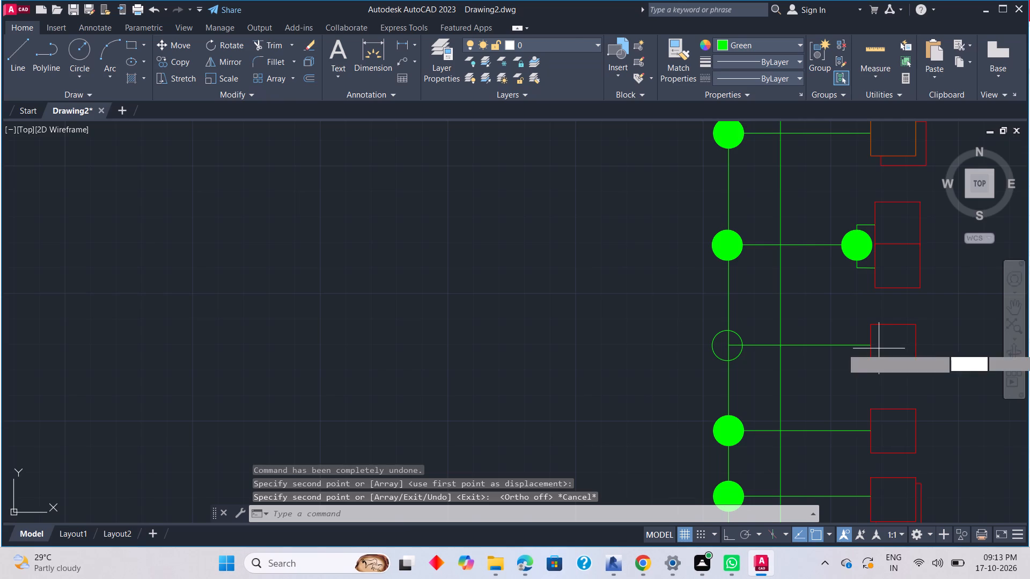
pyautogui.scroll(3, 798, 368)
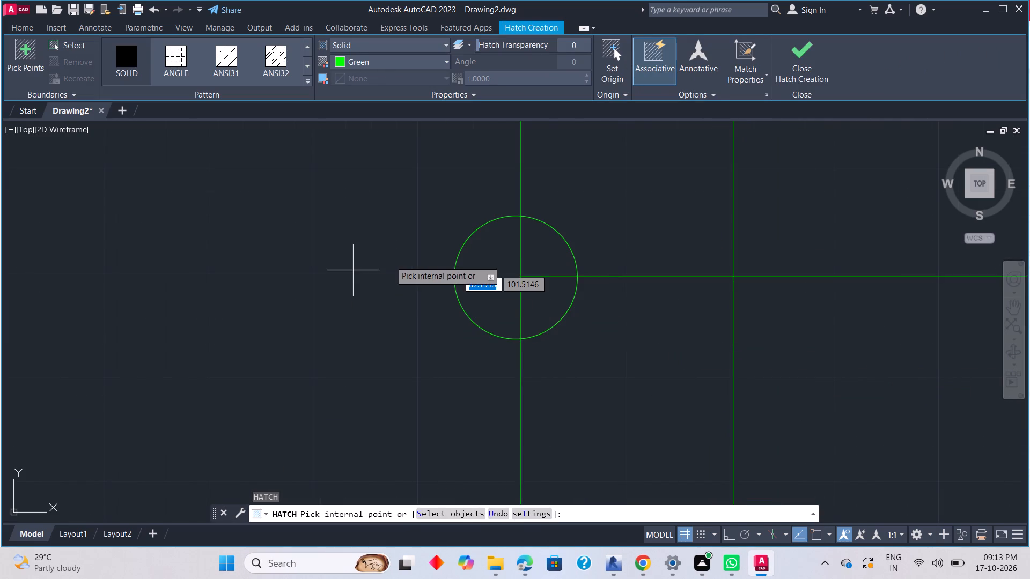
pyautogui.click(469, 269)
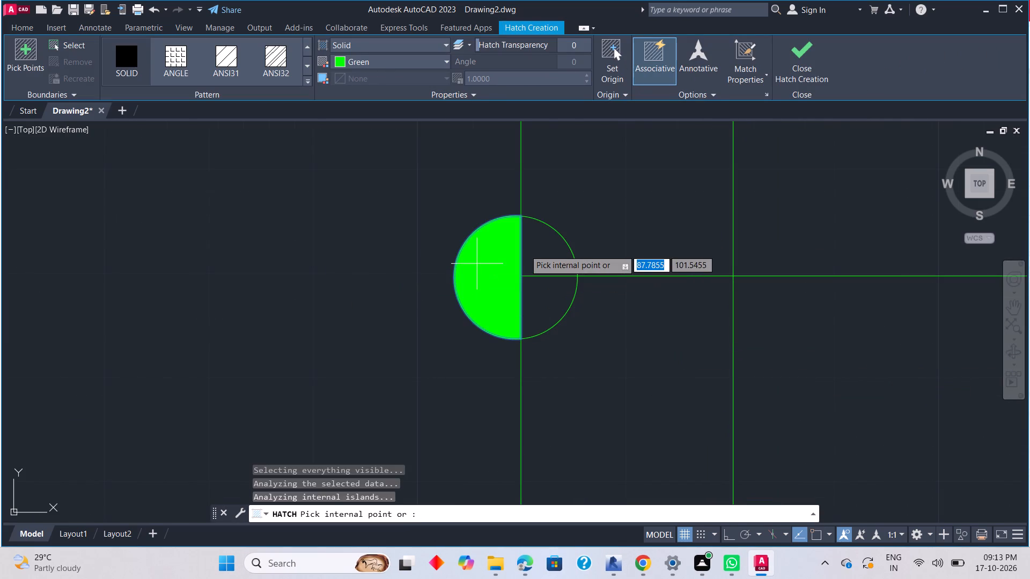
pyautogui.click(543, 247)
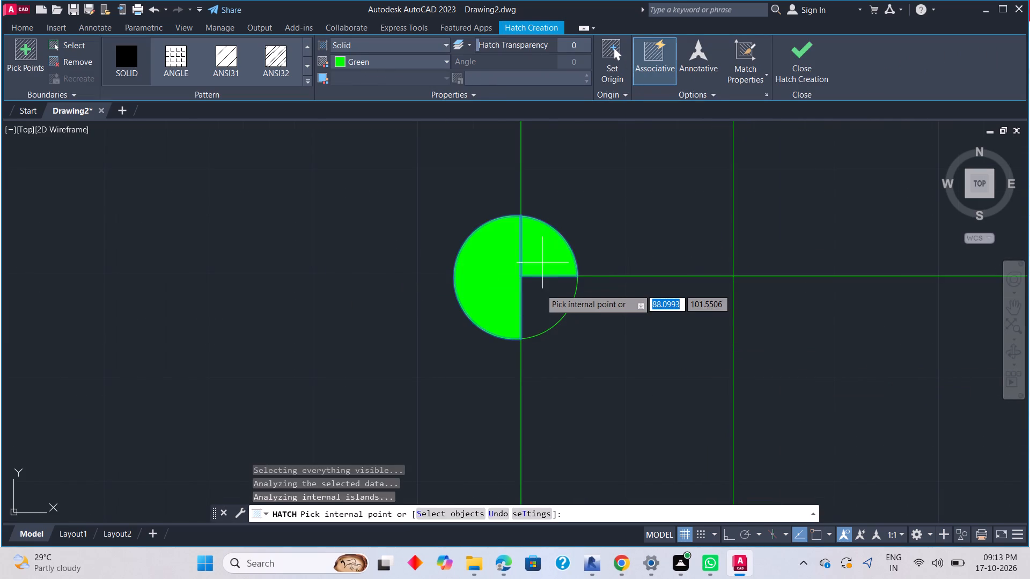
pyautogui.click(542, 292)
pyautogui.press('Escape')
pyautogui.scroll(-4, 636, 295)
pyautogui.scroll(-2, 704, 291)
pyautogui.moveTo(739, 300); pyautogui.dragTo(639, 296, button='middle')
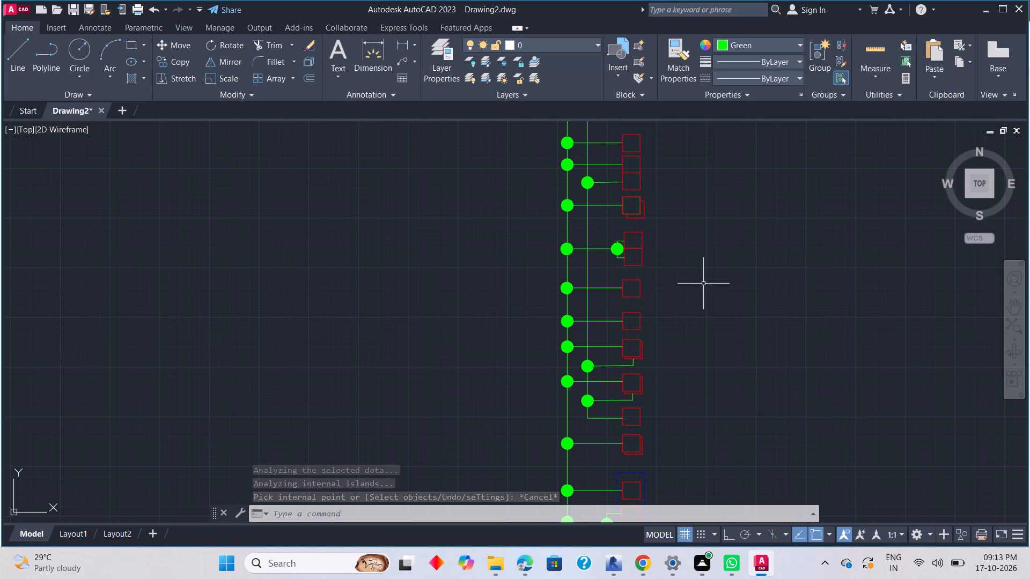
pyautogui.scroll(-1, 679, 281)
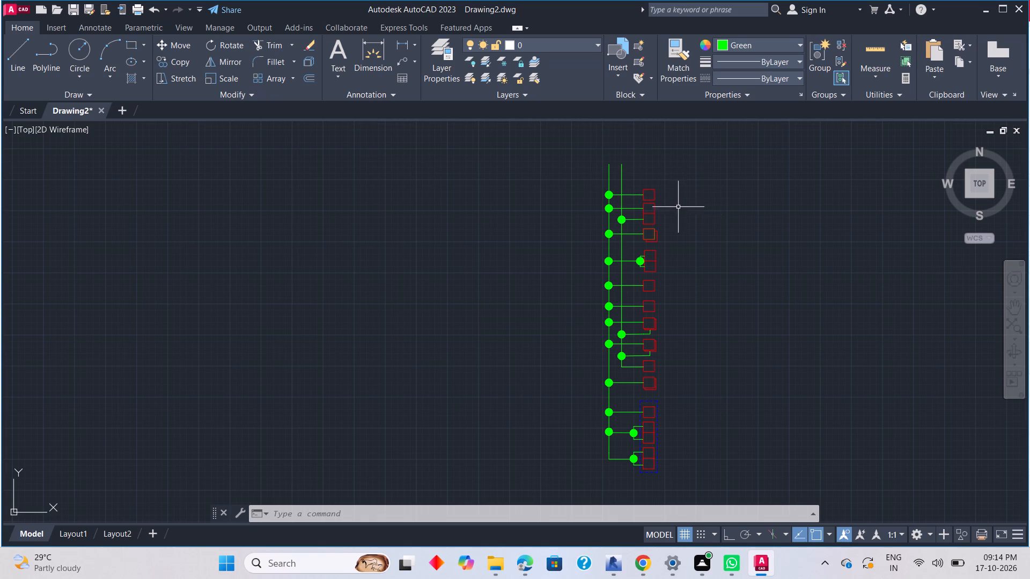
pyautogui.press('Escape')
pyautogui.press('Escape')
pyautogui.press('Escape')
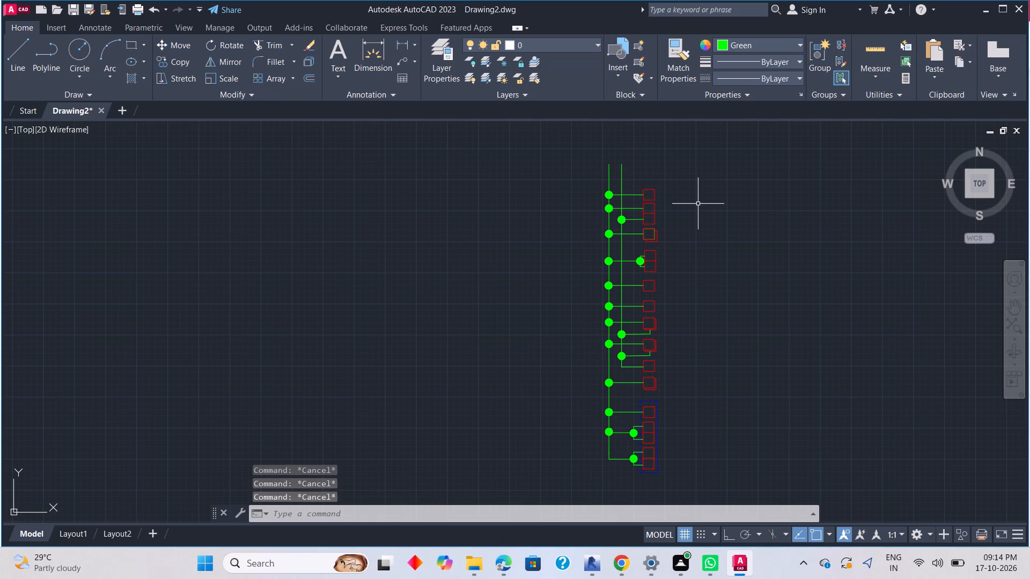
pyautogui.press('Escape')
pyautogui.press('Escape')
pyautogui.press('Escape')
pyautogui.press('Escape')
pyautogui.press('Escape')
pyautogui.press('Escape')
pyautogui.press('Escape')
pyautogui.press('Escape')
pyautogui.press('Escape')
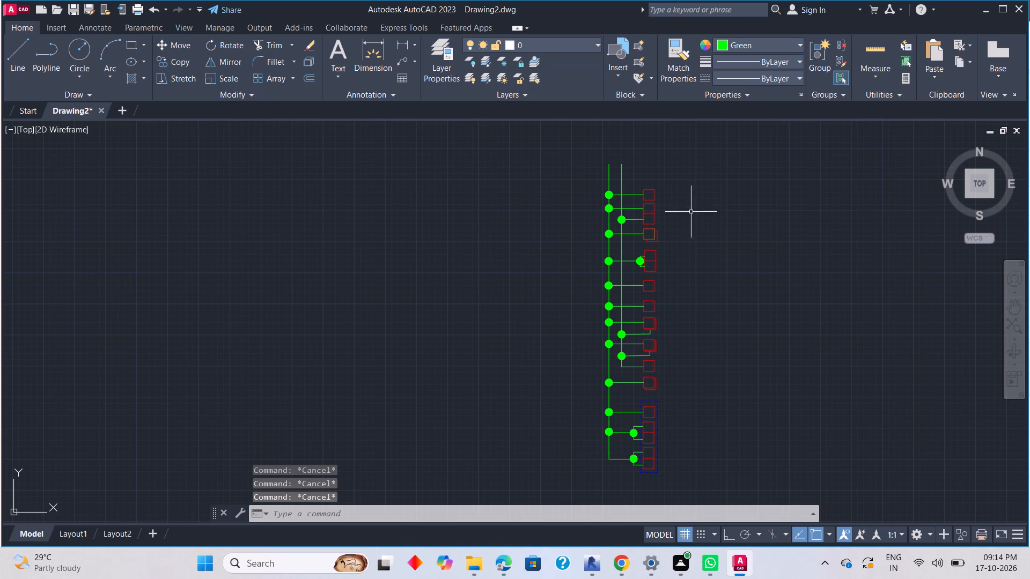
# Shorten the inner green vertical by stretching its upper end down to just above the topmost branch line, keeping it vertical.
pyautogui.click(623, 168)
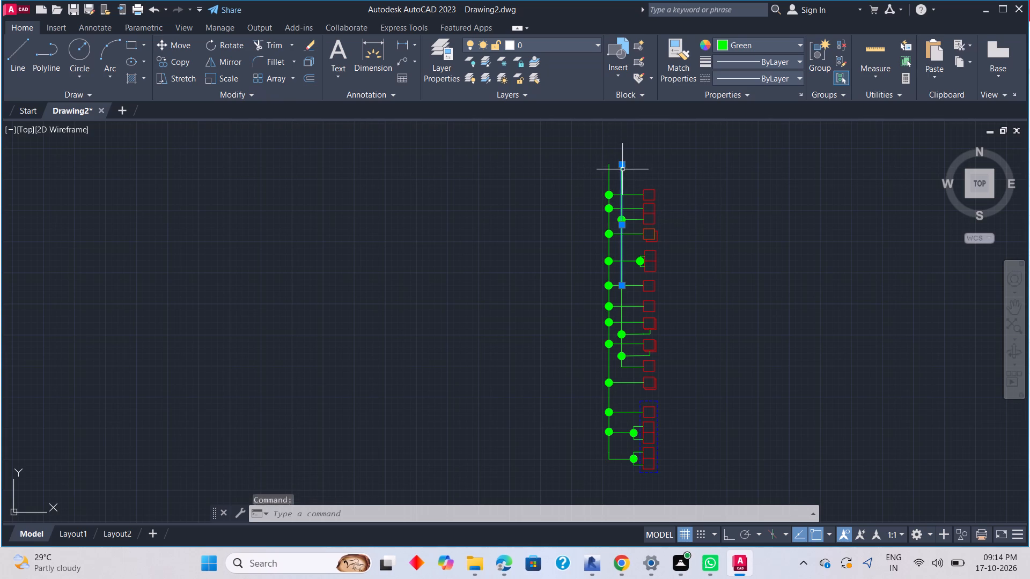
pyautogui.click(621, 167)
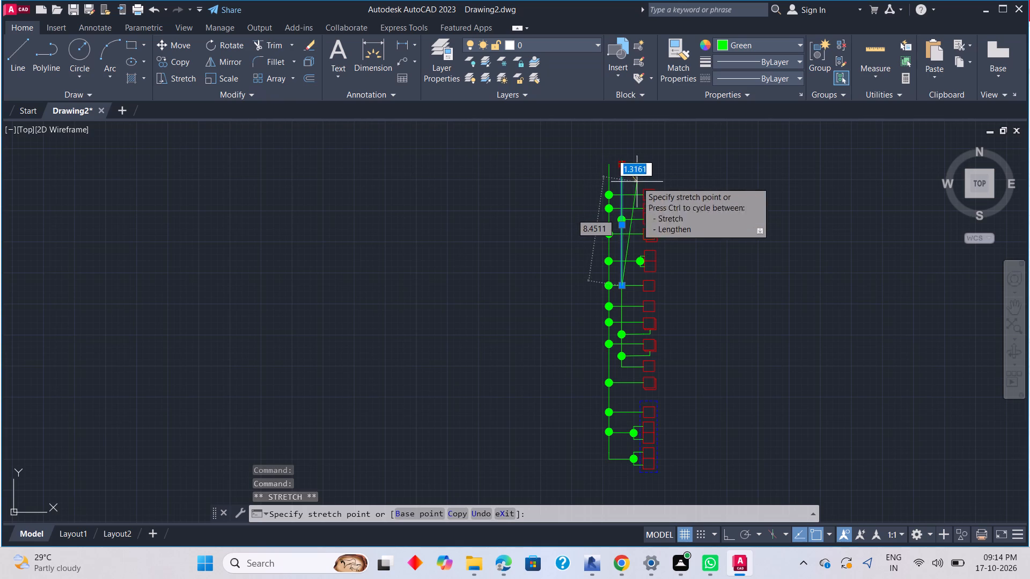
pyautogui.scroll(3, 622, 185)
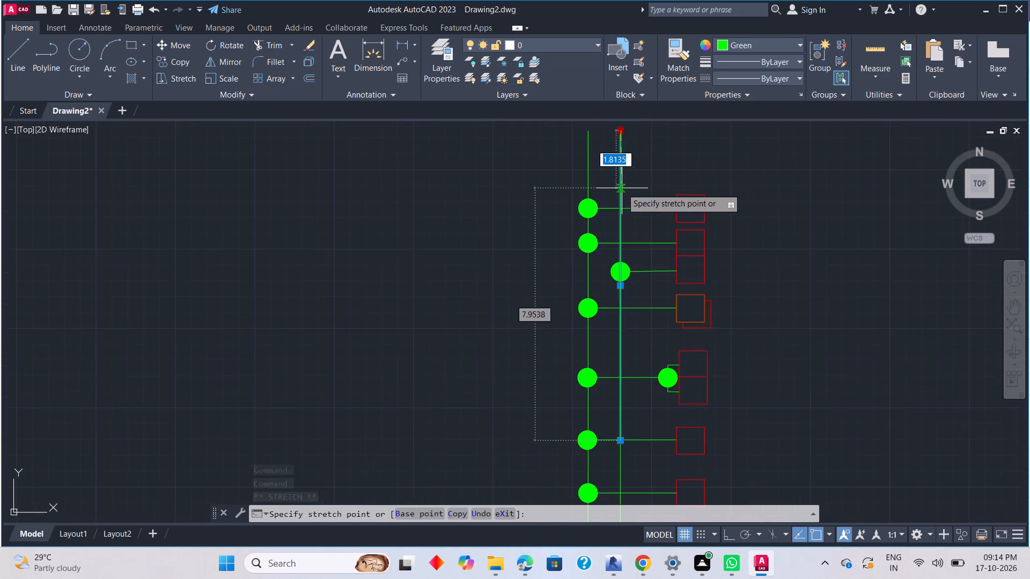
pyautogui.scroll(1, 622, 188)
pyautogui.click(621, 190)
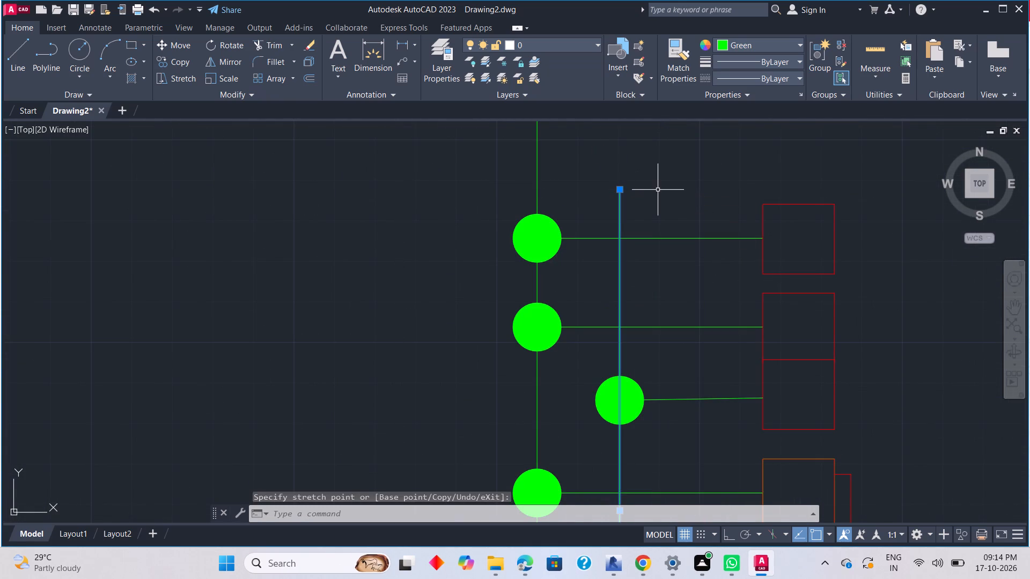
pyautogui.press('Escape')
pyautogui.scroll(-2, 664, 195)
pyautogui.click(647, 198)
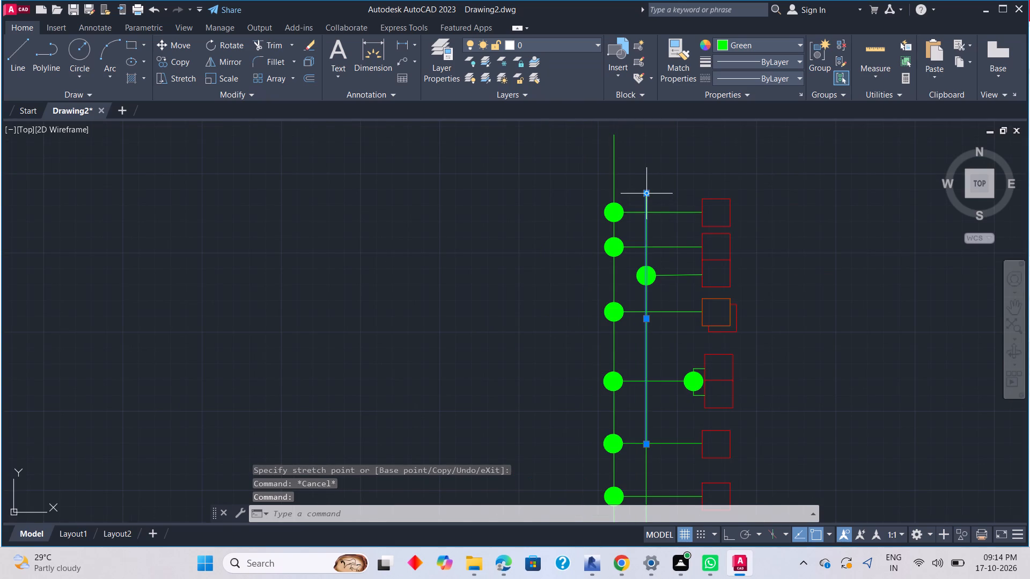
pyautogui.click(644, 191)
pyautogui.click(641, 182)
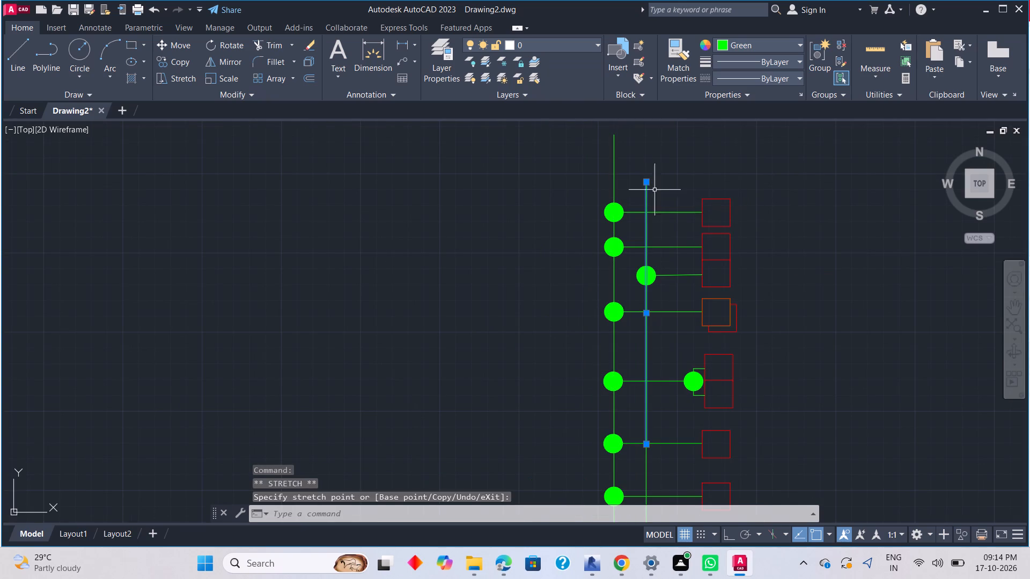
pyautogui.press('Escape')
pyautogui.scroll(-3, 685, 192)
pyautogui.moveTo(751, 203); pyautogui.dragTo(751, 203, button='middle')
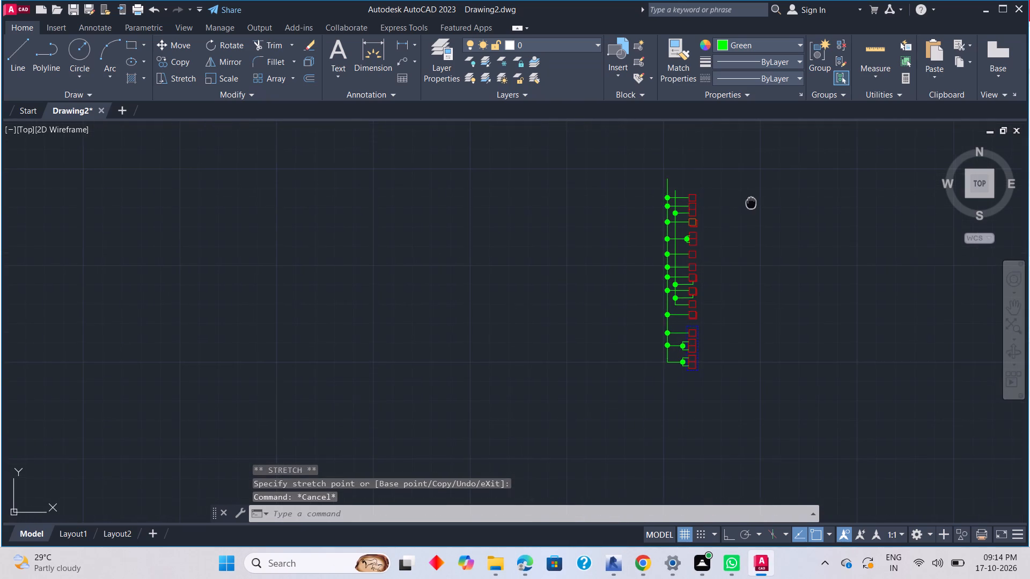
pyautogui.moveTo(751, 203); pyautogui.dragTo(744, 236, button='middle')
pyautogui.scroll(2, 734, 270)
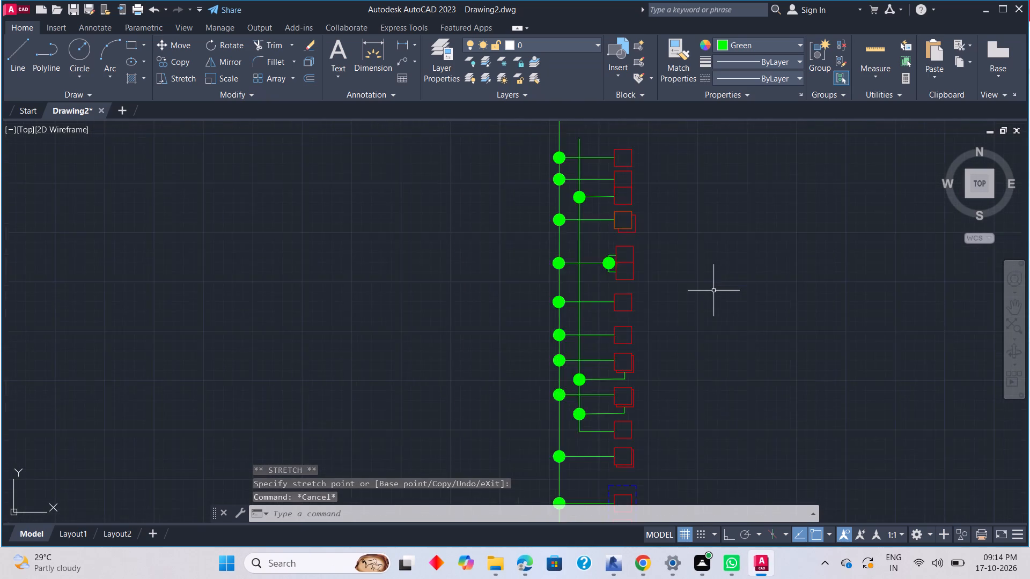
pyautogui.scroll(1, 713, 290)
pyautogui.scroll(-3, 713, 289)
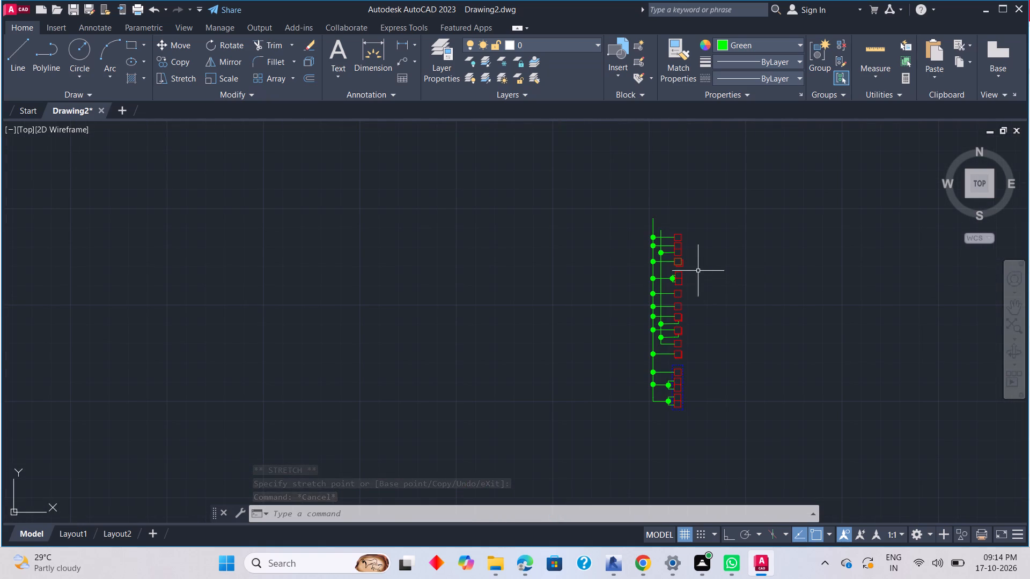
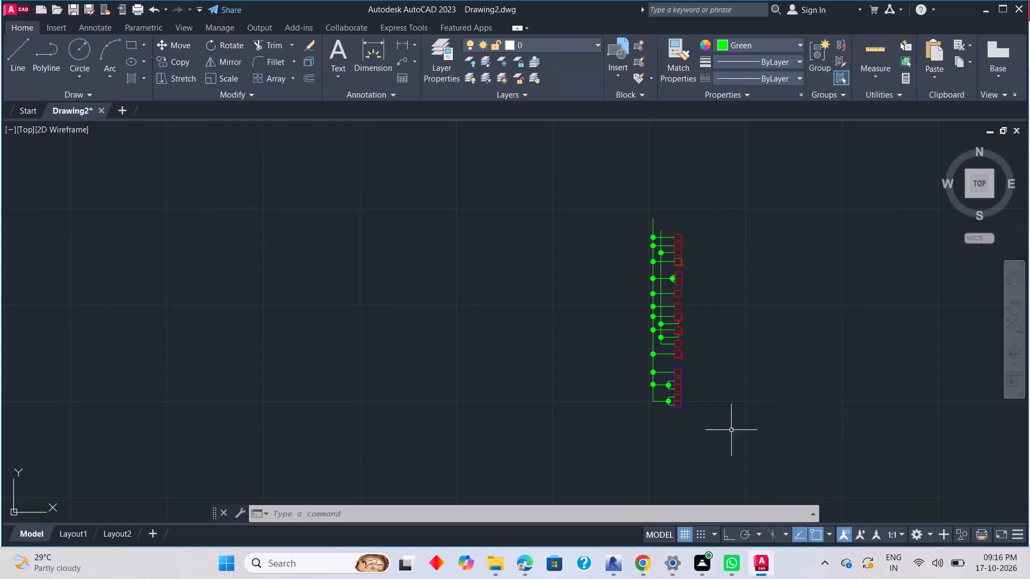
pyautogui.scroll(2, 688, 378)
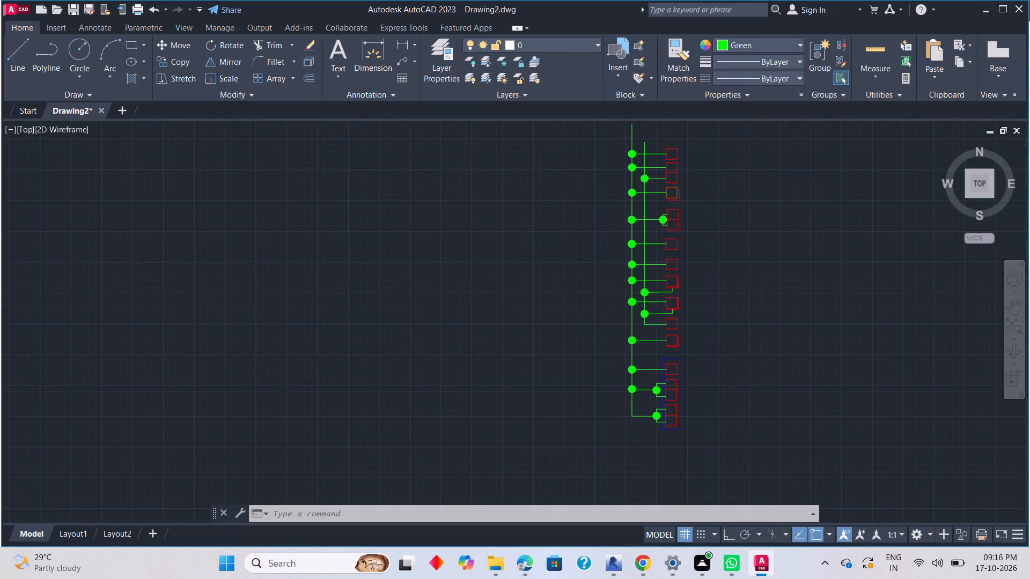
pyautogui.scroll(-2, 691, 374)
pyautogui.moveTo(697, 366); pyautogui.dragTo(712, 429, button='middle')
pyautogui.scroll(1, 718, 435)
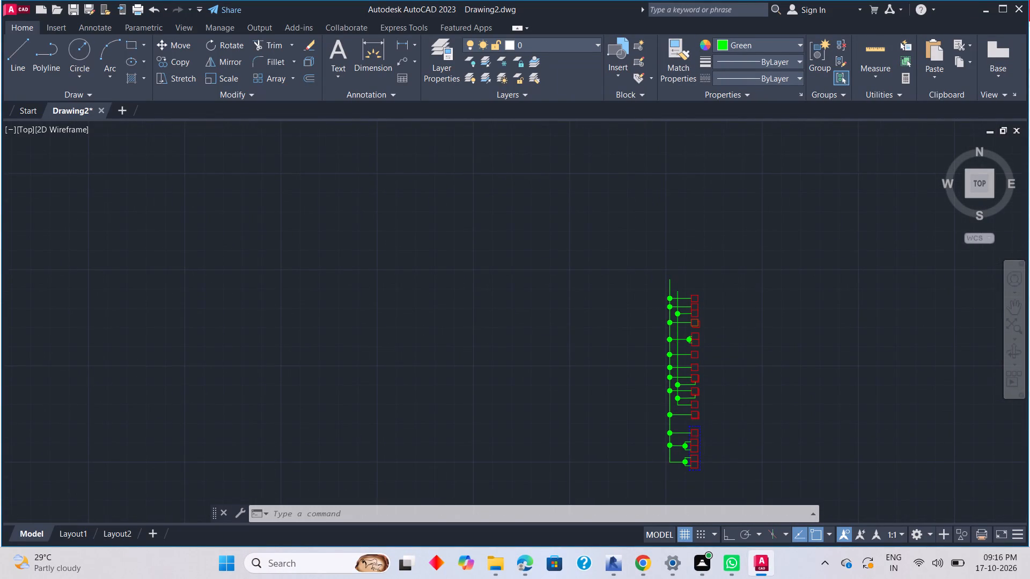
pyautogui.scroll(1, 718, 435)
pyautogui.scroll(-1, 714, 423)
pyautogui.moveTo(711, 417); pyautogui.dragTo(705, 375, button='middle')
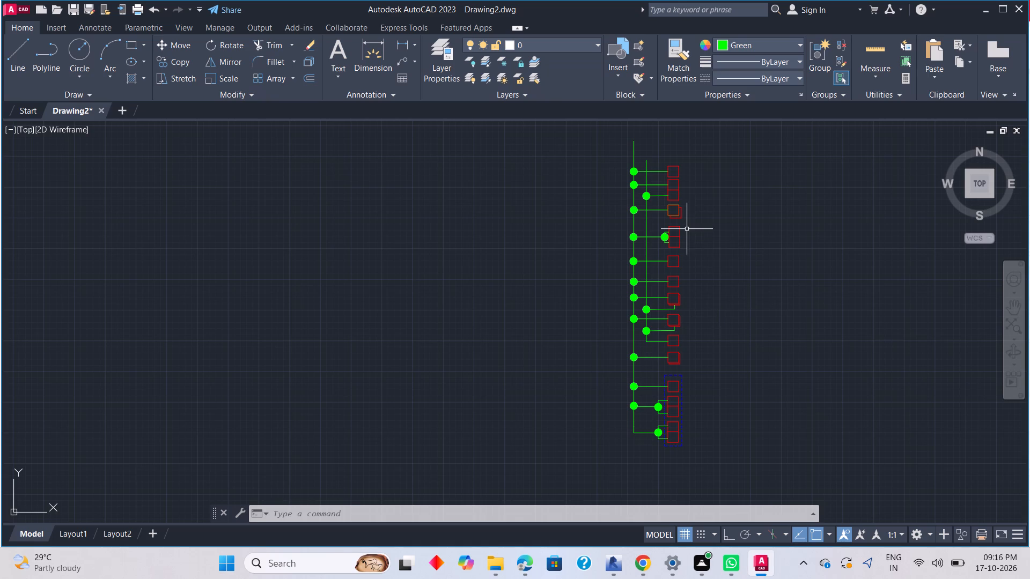
# Extend the inner vertical up level with the outer vertical's top, and turn Ortho on to continue horizontally away from it about 13.7 units.
pyautogui.write('L')
pyautogui.press('space')
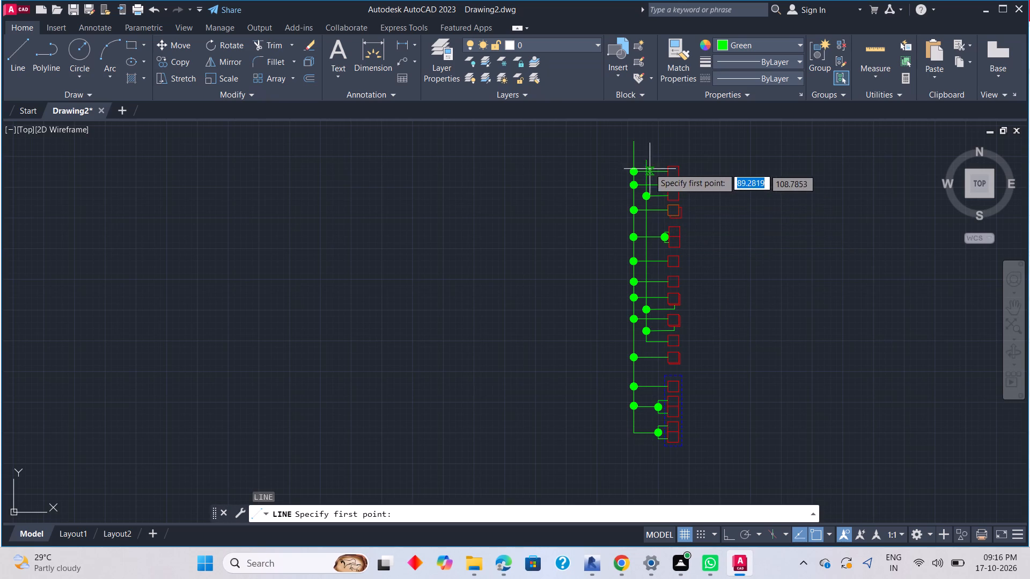
pyautogui.click(648, 161)
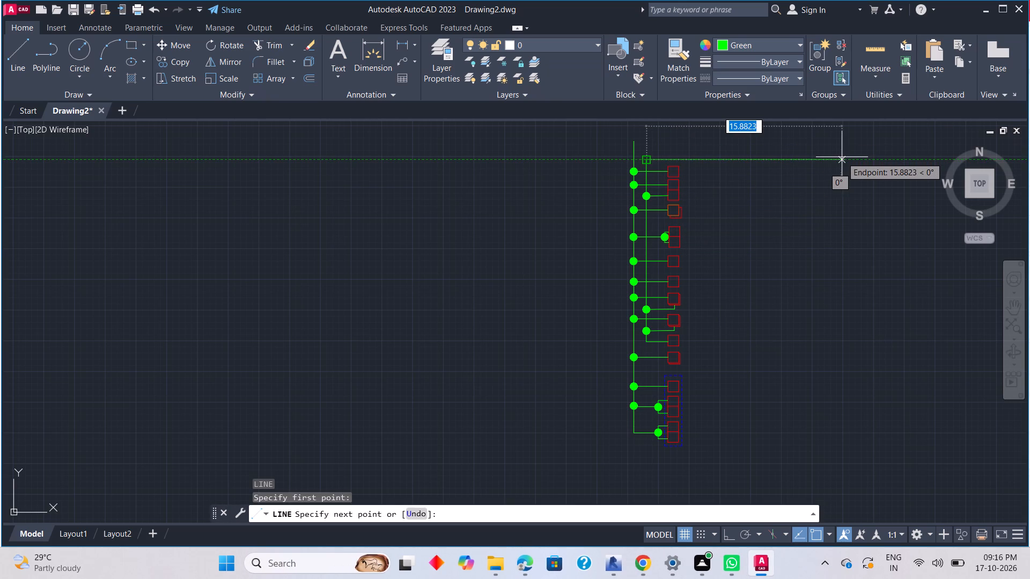
pyautogui.hotkey('ctrl', 'z')
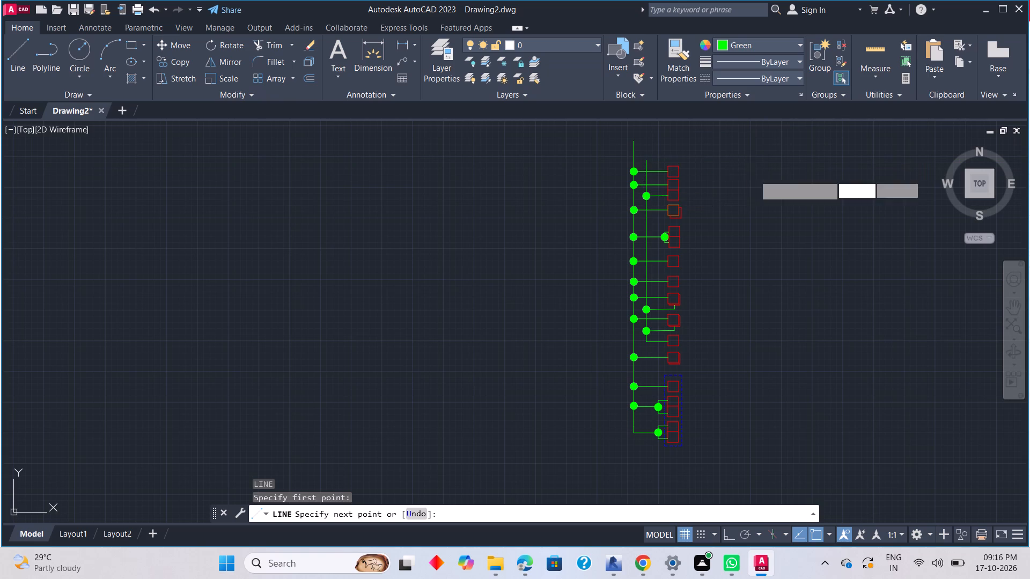
pyautogui.hotkey('ctrl', 'z')
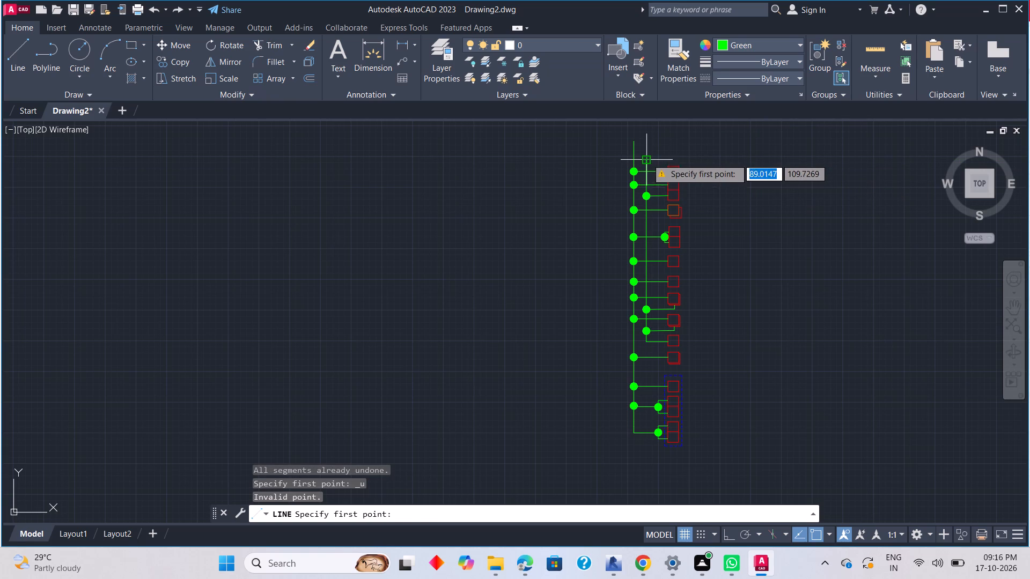
pyautogui.click(647, 159)
pyautogui.click(647, 140)
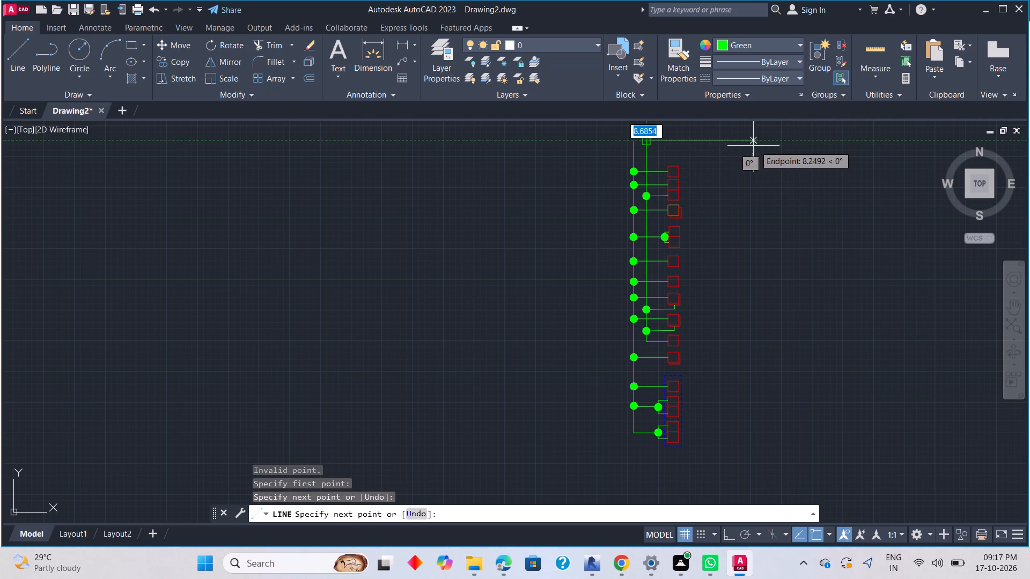
pyautogui.moveTo(851, 140); pyautogui.dragTo(838, 227, button='middle')
pyautogui.scroll(-1, 838, 228)
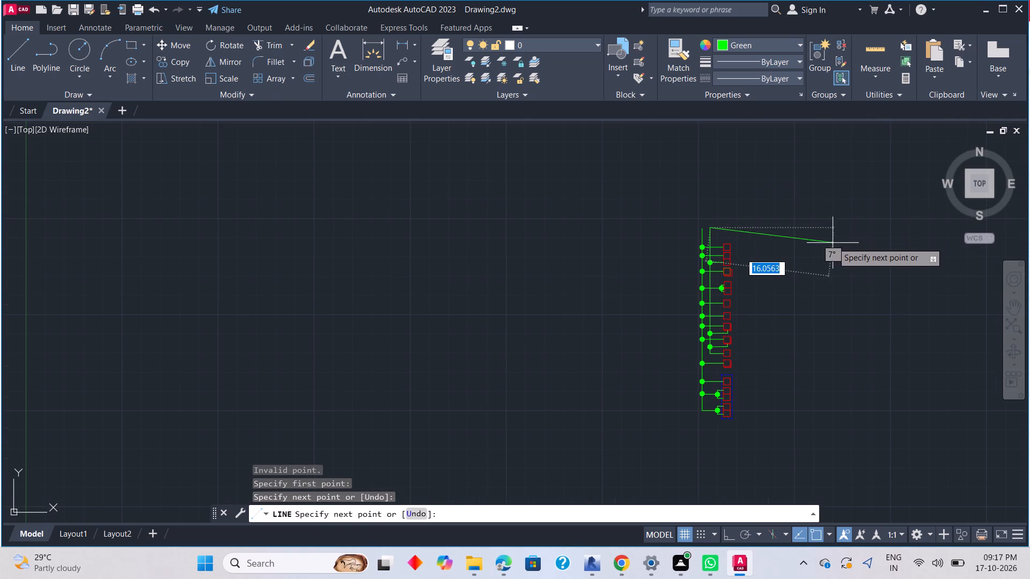
pyautogui.click(727, 535)
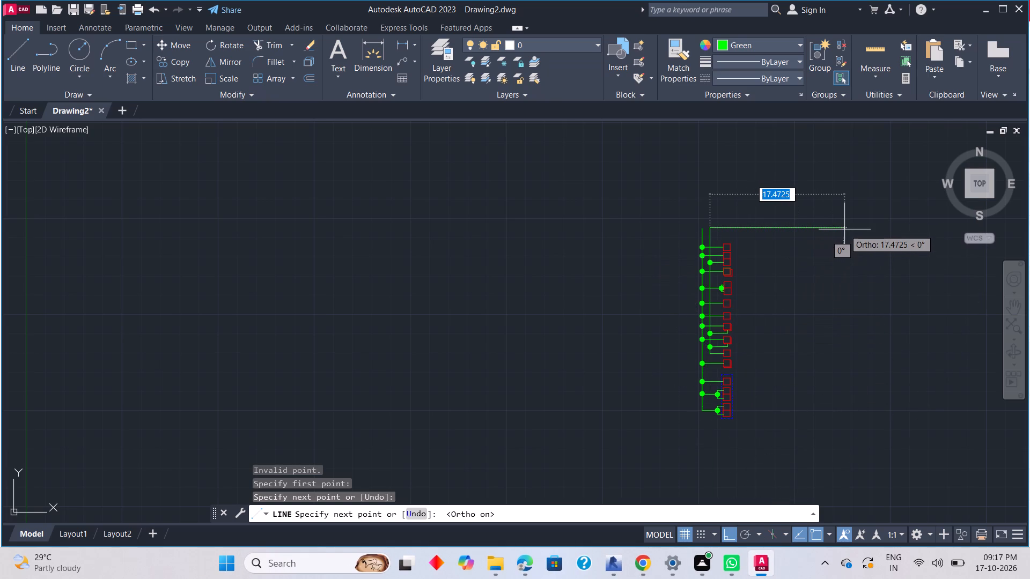
pyautogui.click(815, 235)
pyautogui.press('Escape')
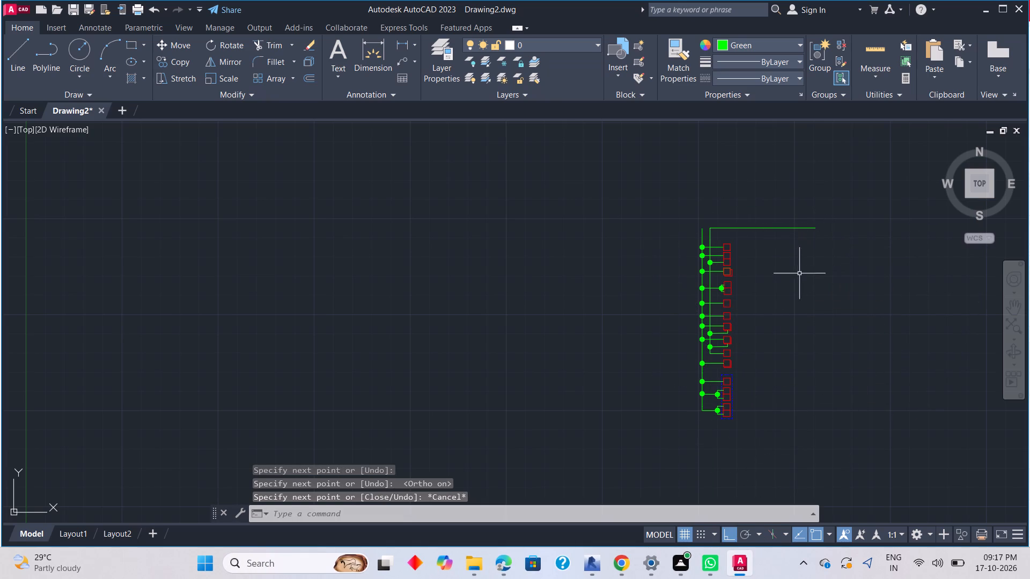
# Draw a green line from the topmost branch's end across its red rectangle about 5.5 units, with a short segment straight down.
pyautogui.scroll(1, 773, 269)
pyautogui.write('L')
pyautogui.press('space')
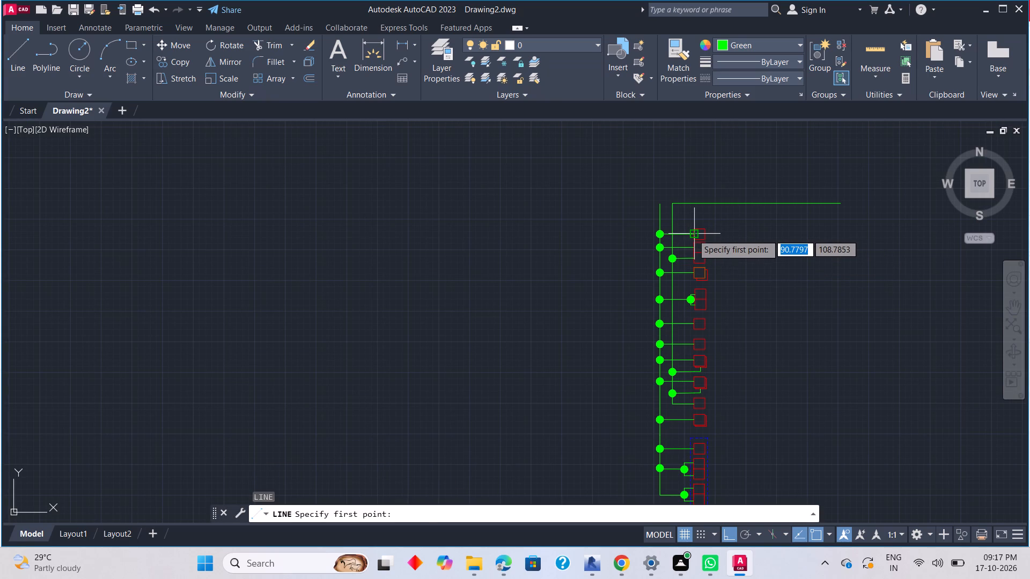
pyautogui.moveTo(693, 234); pyautogui.dragTo(698, 234)
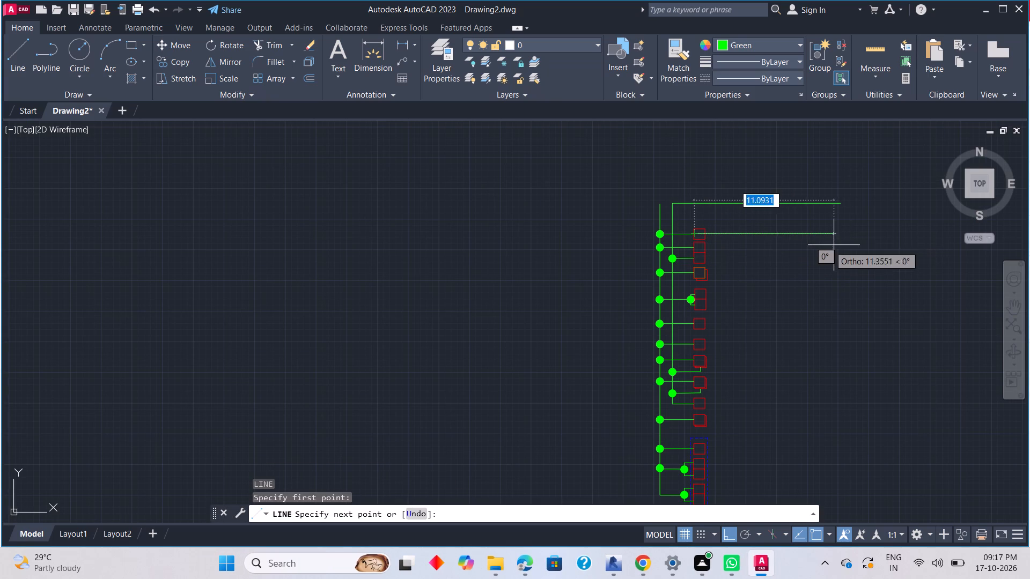
pyautogui.click(761, 243)
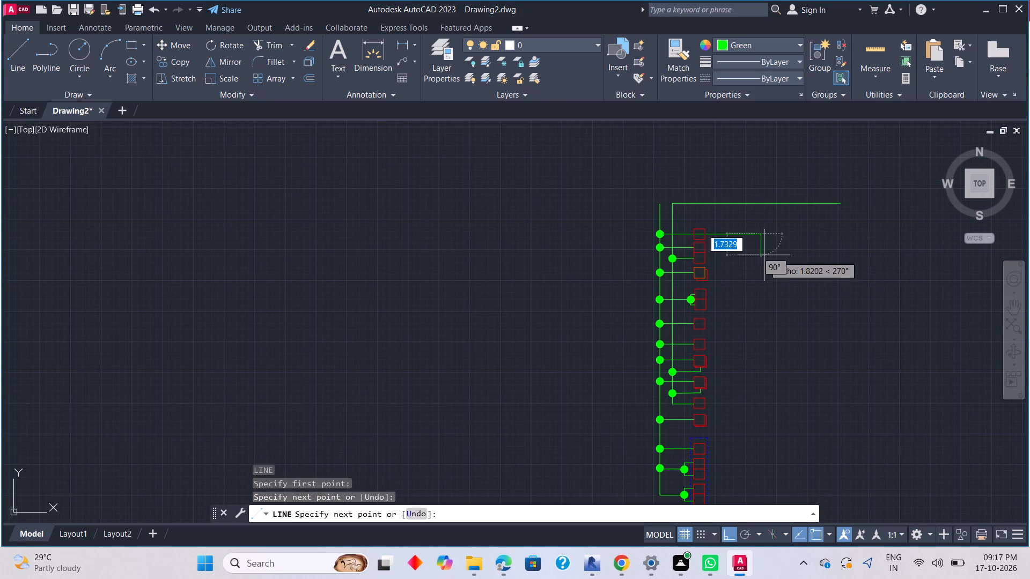
pyautogui.click(766, 260)
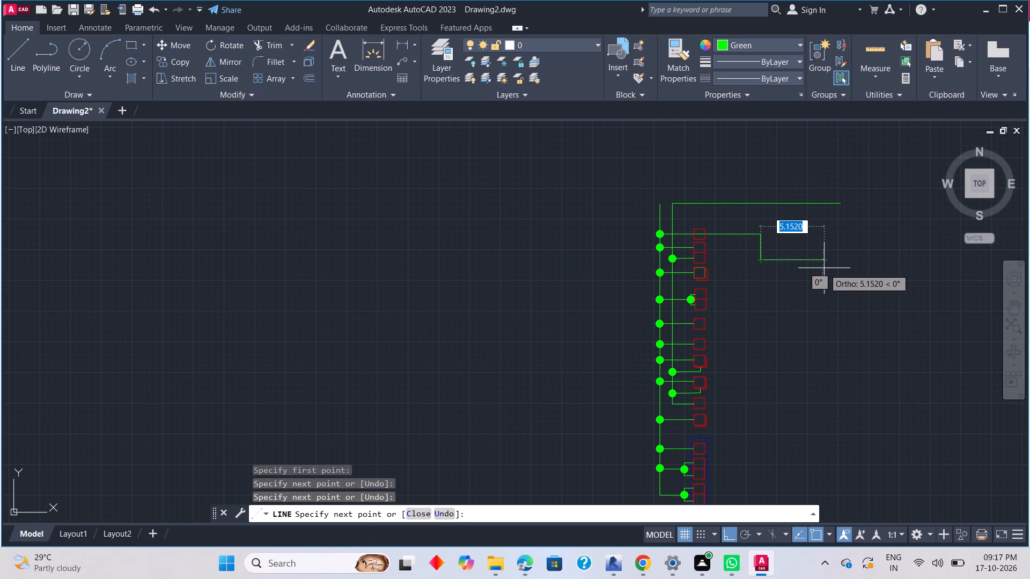
pyautogui.press('Escape')
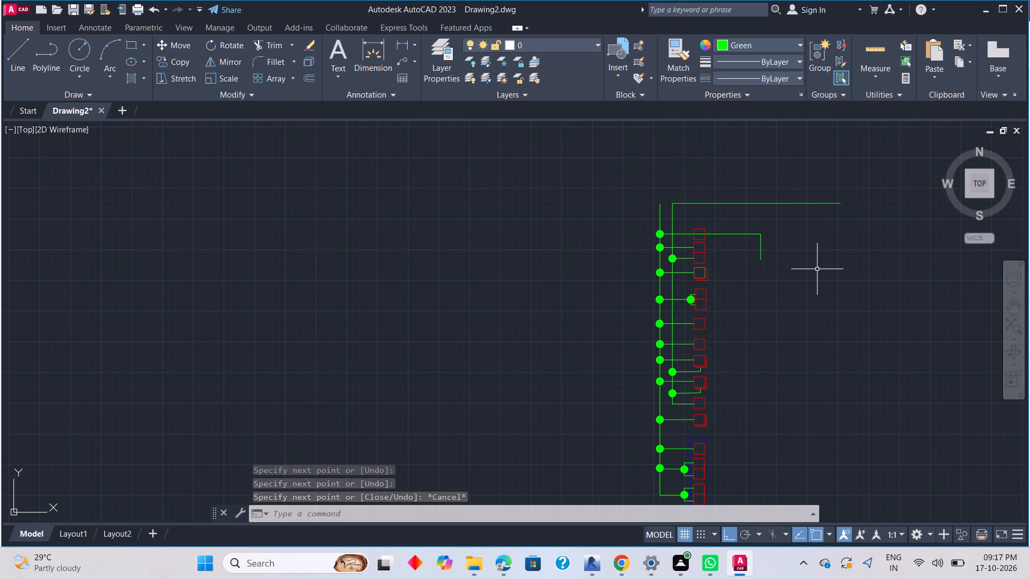
# Set the current colour to Red and draw a long vertical line just below the far end of the uppermost horizontal.
pyautogui.write('L')
pyautogui.press('space')
pyautogui.click(776, 48)
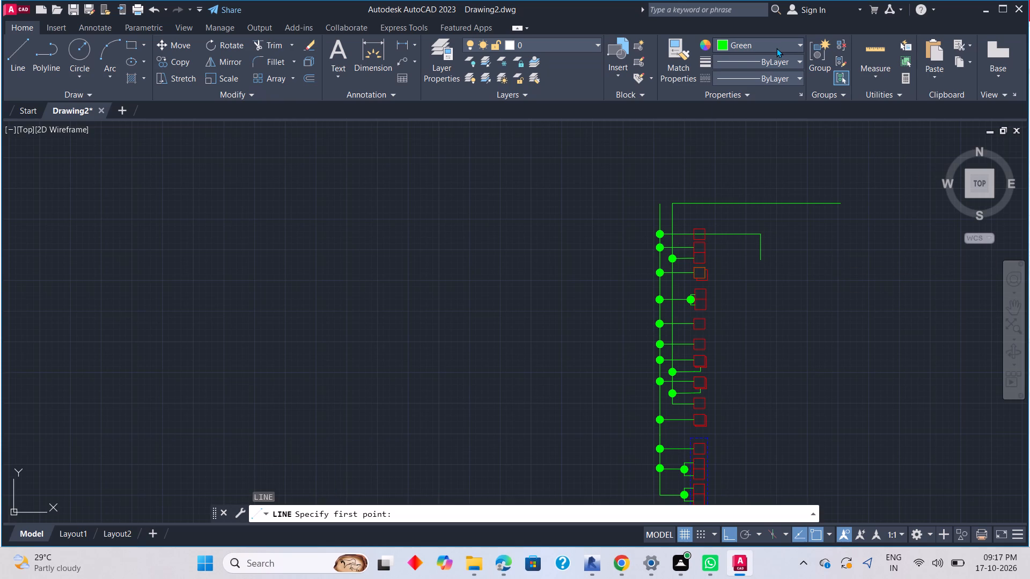
pyautogui.click(720, 170)
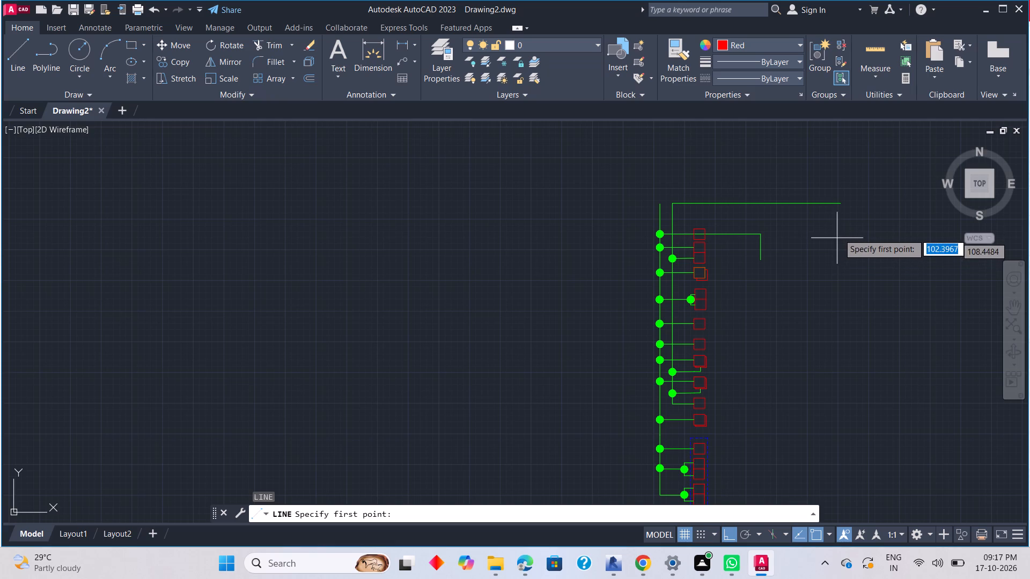
pyautogui.click(819, 212)
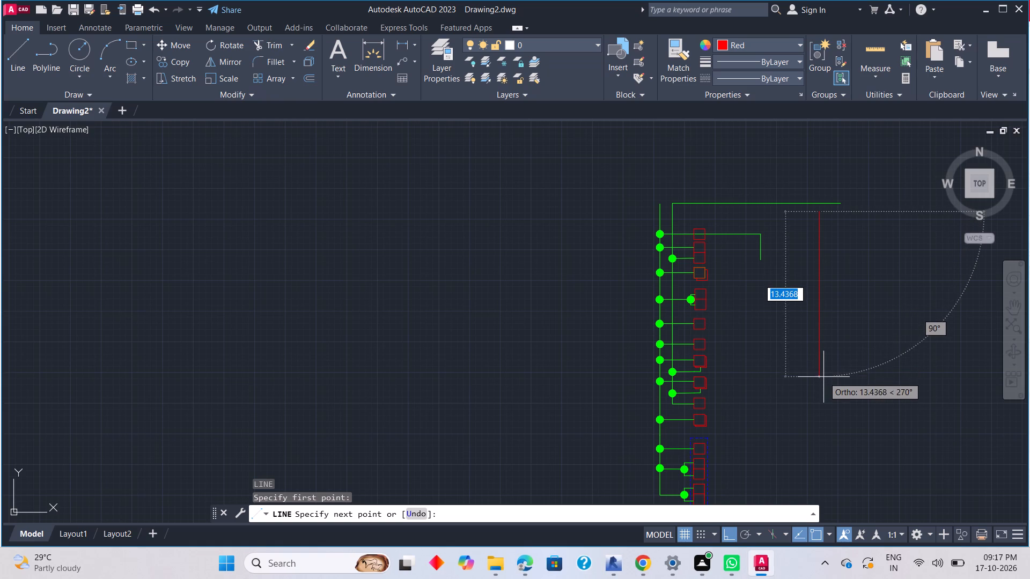
pyautogui.click(824, 344)
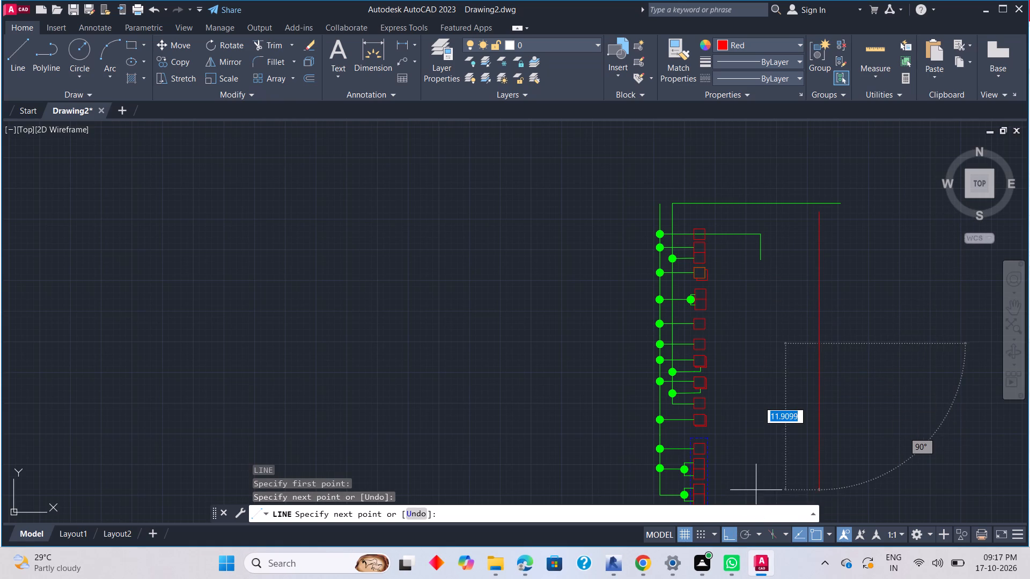
pyautogui.press('Escape')
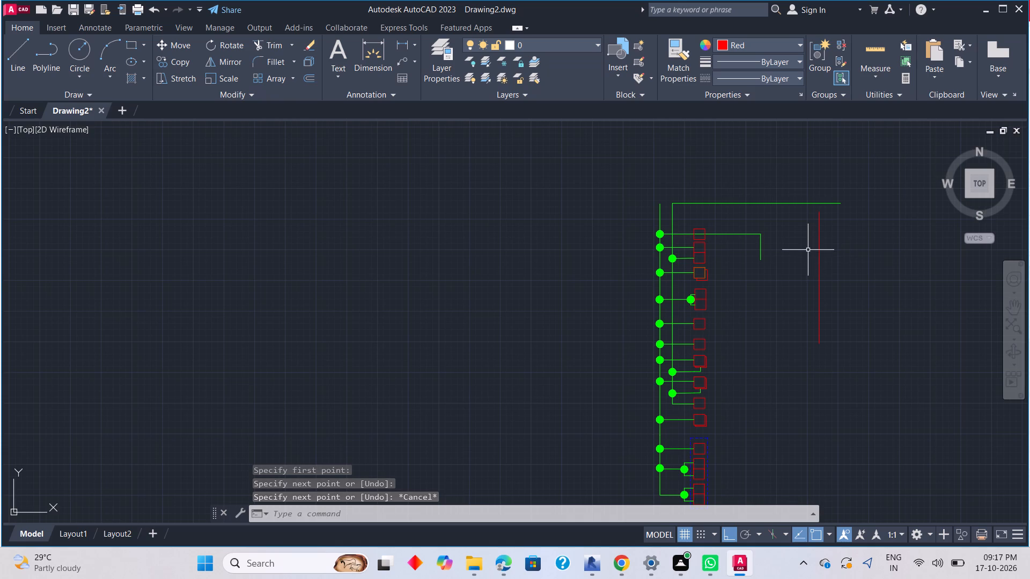
# Draw a short horizontal red line from near the red vertical's upper end towards the green diagram.
pyautogui.press('l')
pyautogui.press('space')
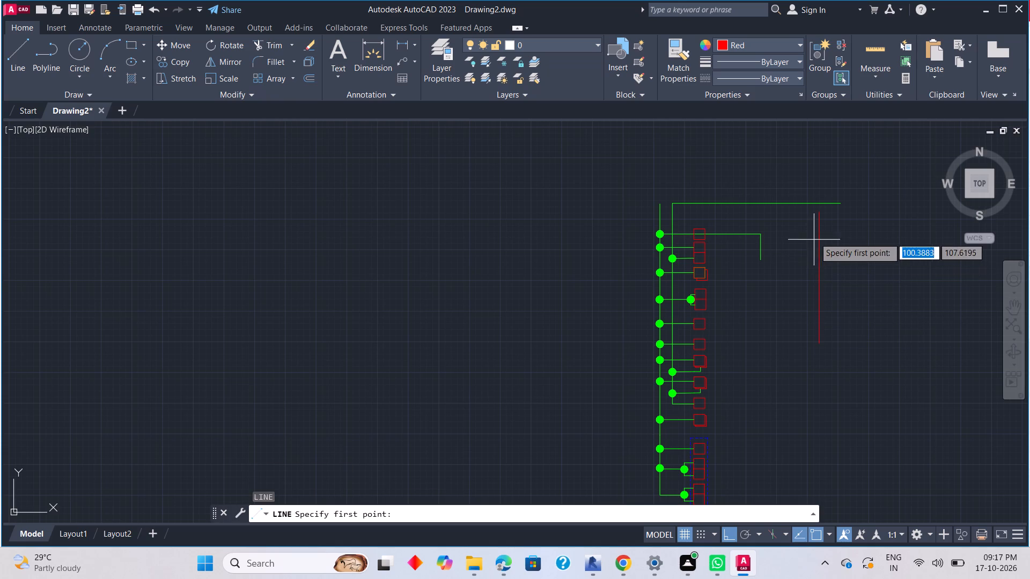
pyautogui.scroll(3, 819, 222)
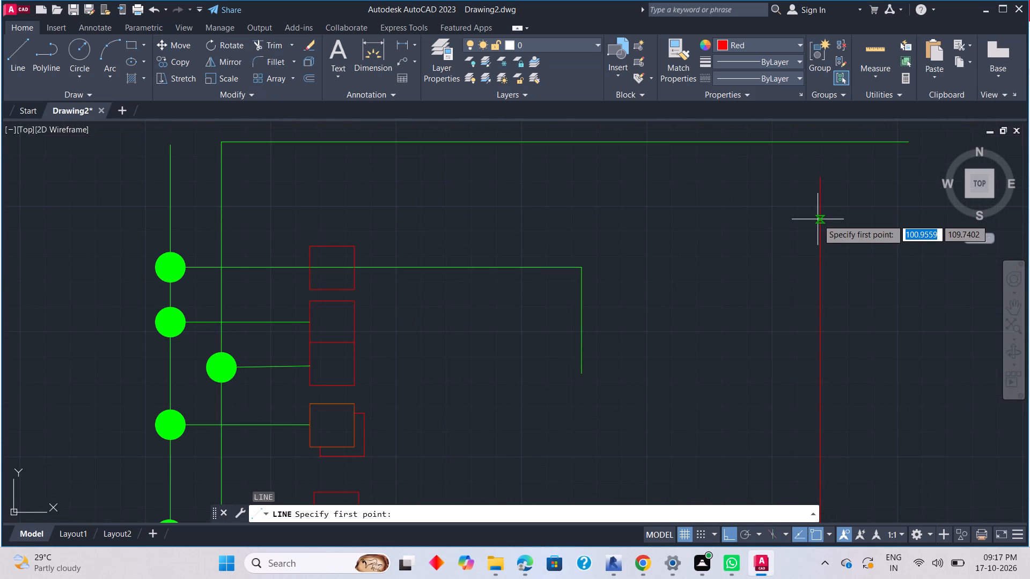
pyautogui.scroll(2, 818, 212)
pyautogui.scroll(-3, 828, 174)
pyautogui.moveTo(829, 176); pyautogui.dragTo(829, 205, button='middle')
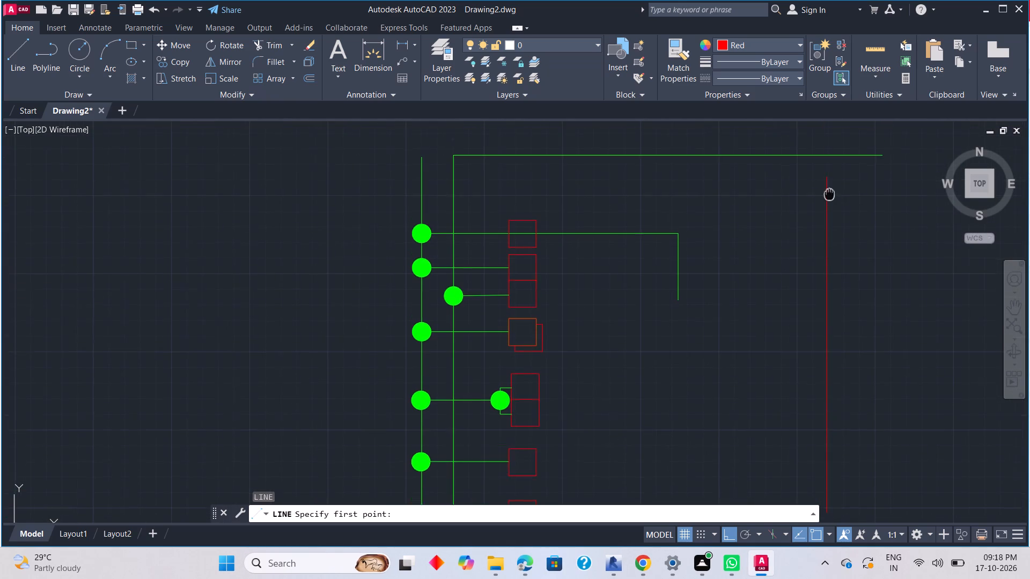
pyautogui.moveTo(829, 205); pyautogui.dragTo(827, 212, button='middle')
pyautogui.scroll(2, 823, 205)
pyautogui.click(825, 206)
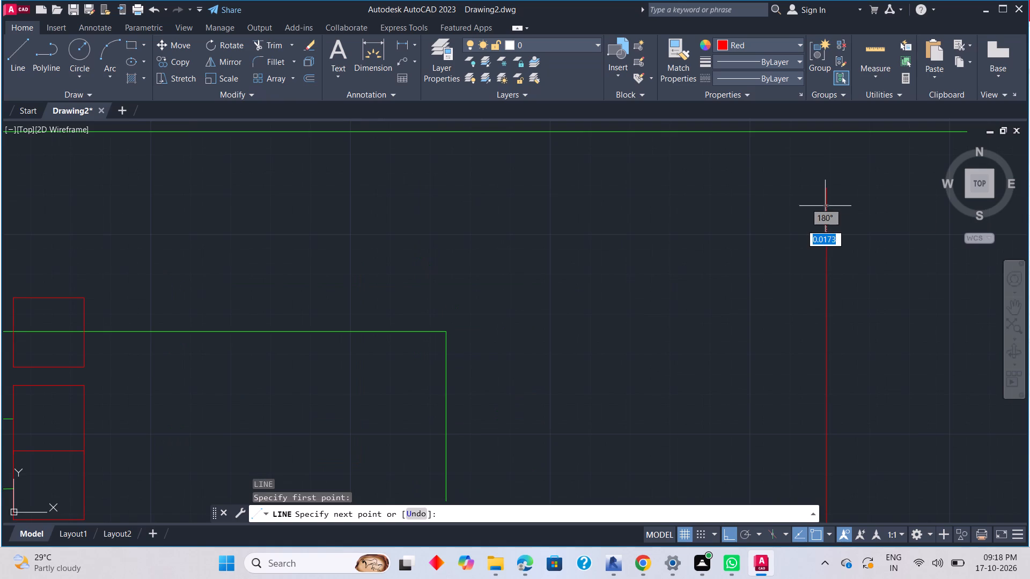
pyautogui.click(788, 207)
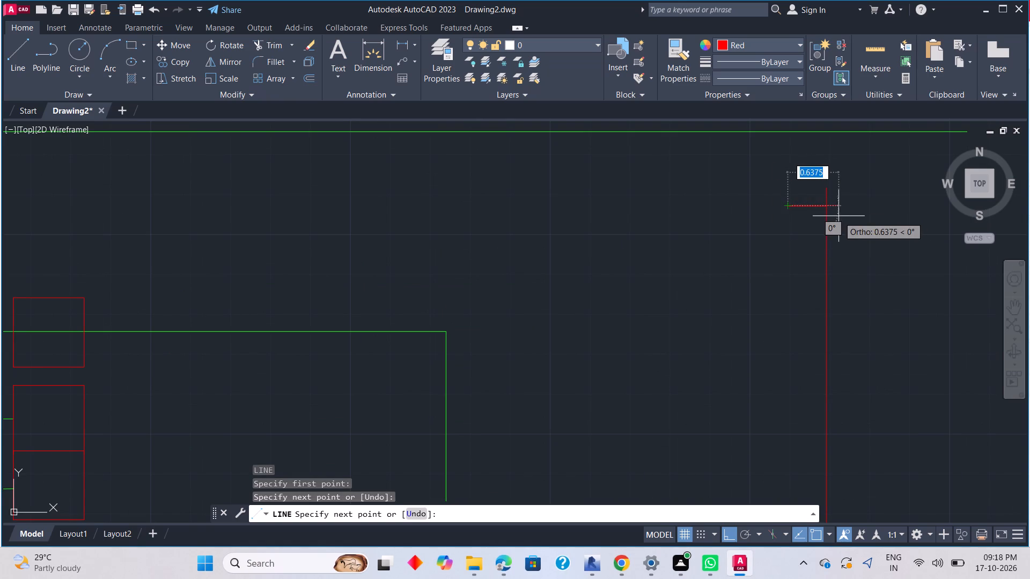
pyautogui.press('Escape')
# Copy the short red tick straight down the red vertical line six times, spacing the copies about 0.35 units apart.
pyautogui.click(812, 206)
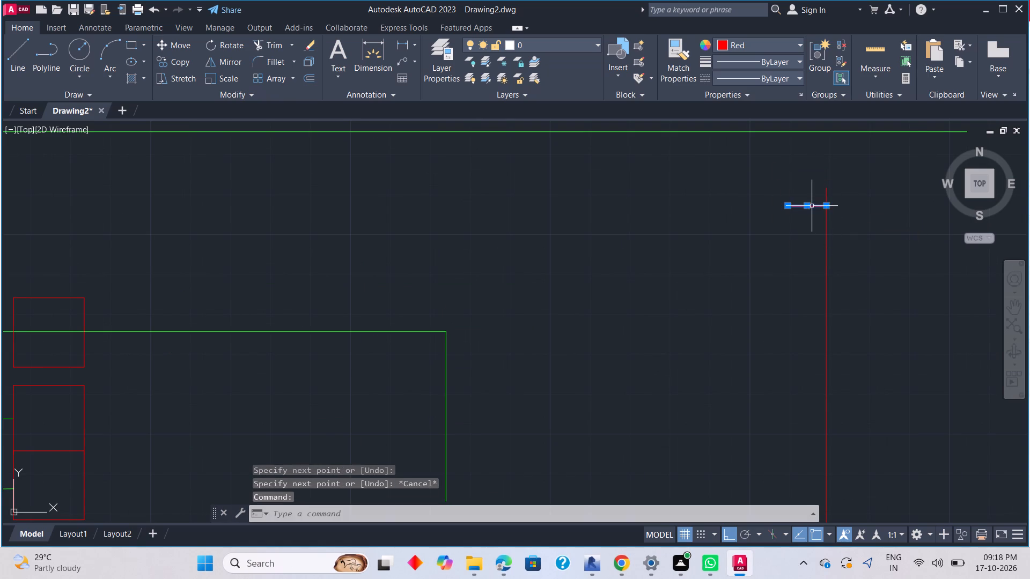
pyautogui.rightClick(838, 236)
pyautogui.click(874, 313)
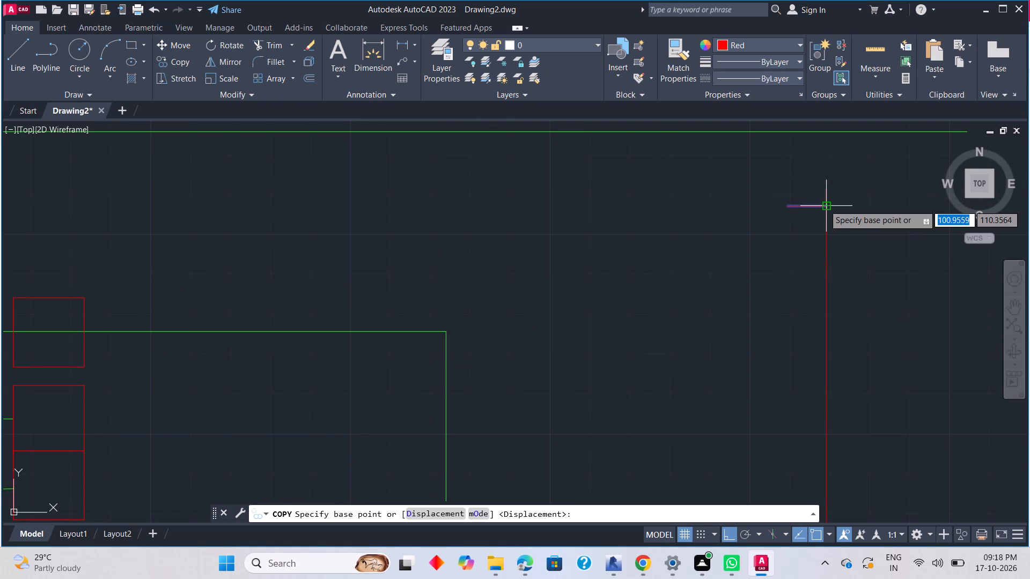
pyautogui.click(824, 205)
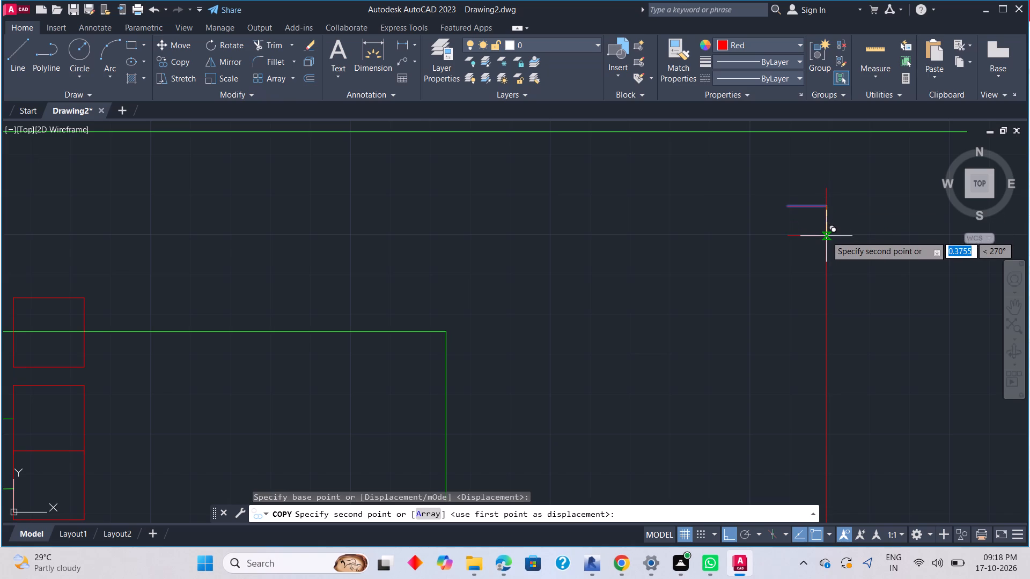
pyautogui.moveTo(825, 235); pyautogui.dragTo(822, 256)
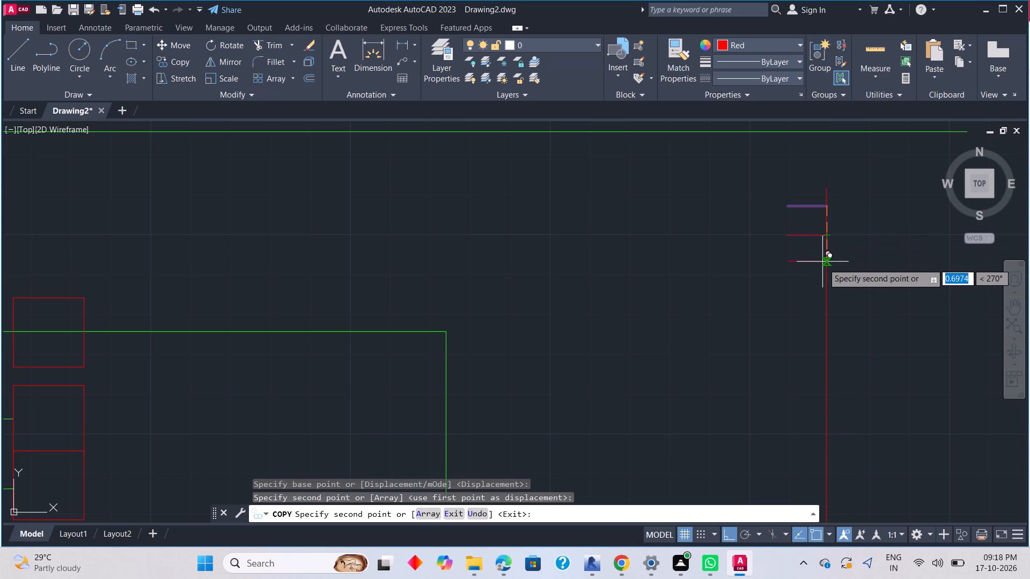
pyautogui.click(826, 261)
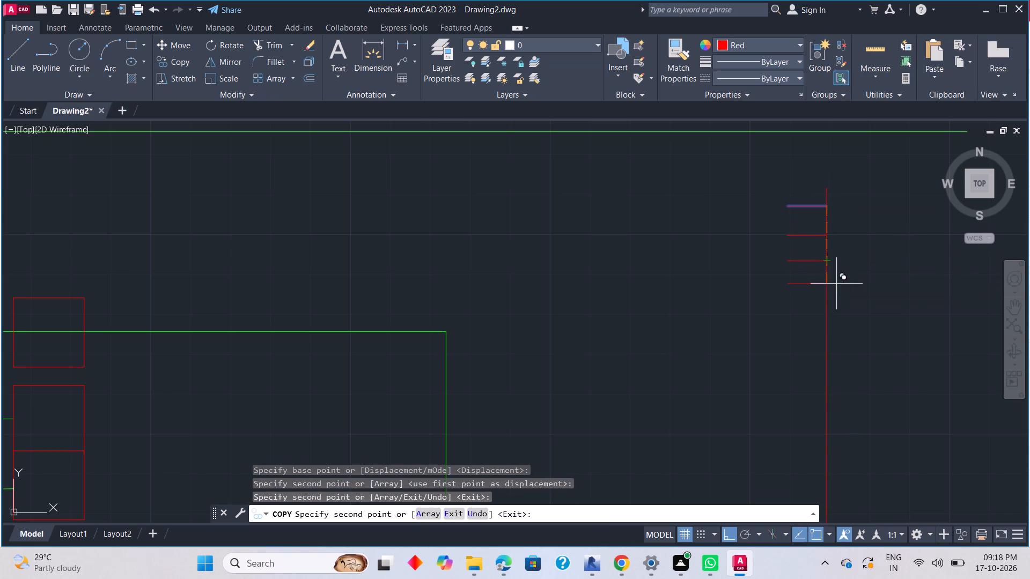
pyautogui.moveTo(828, 296); pyautogui.dragTo(834, 248, button='middle')
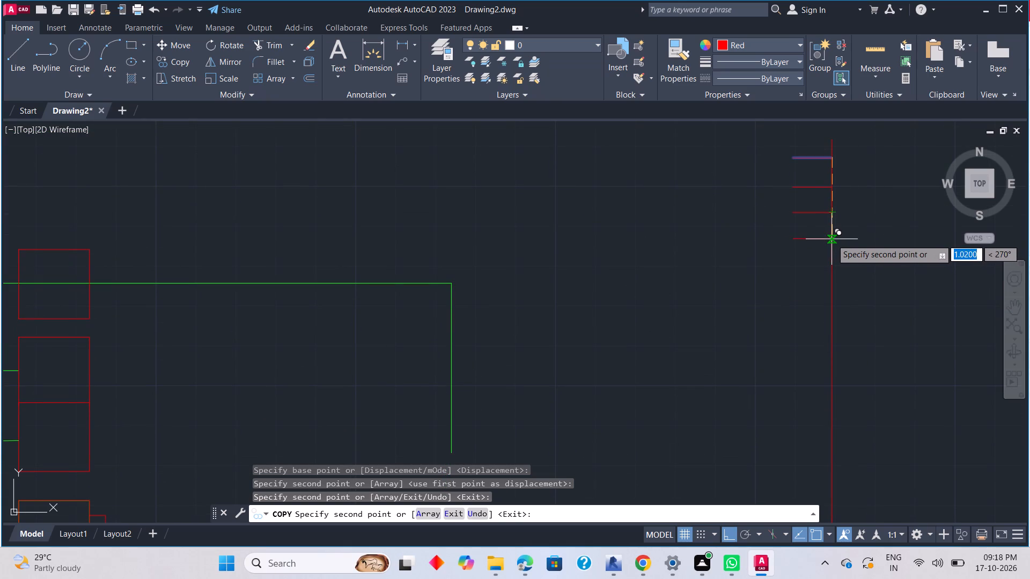
pyautogui.click(832, 244)
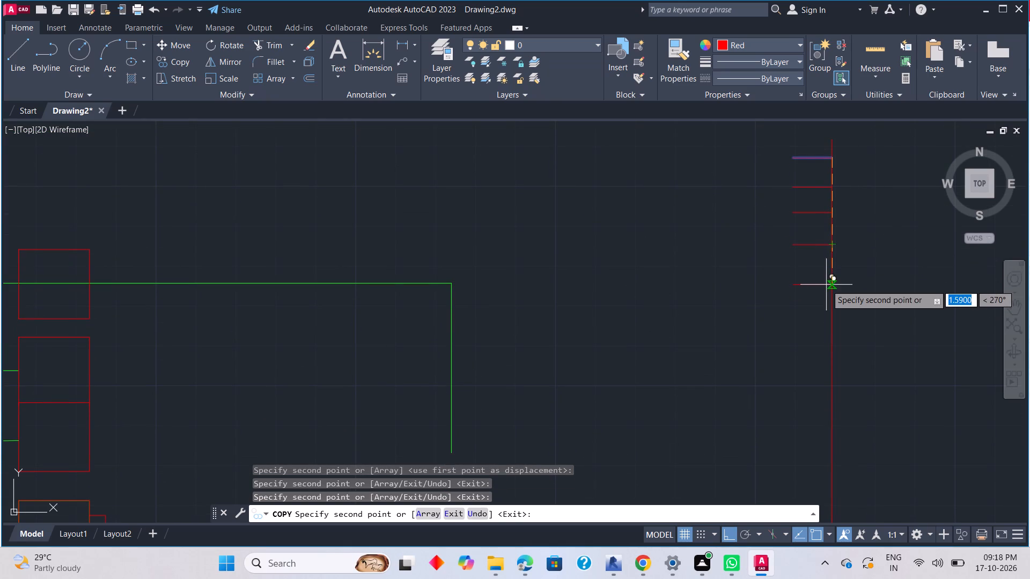
pyautogui.moveTo(826, 285); pyautogui.dragTo(829, 257, button='middle')
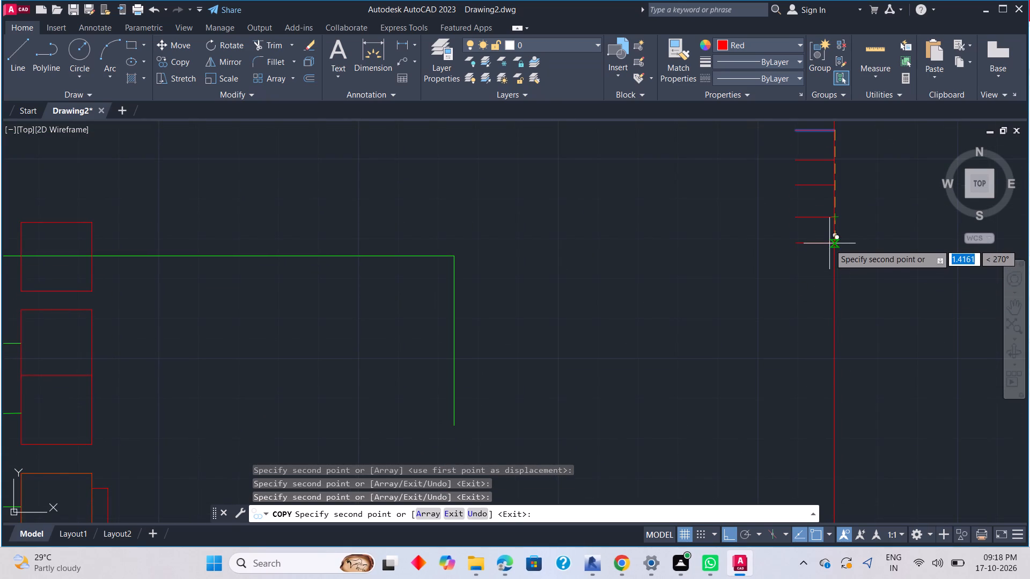
pyautogui.click(829, 245)
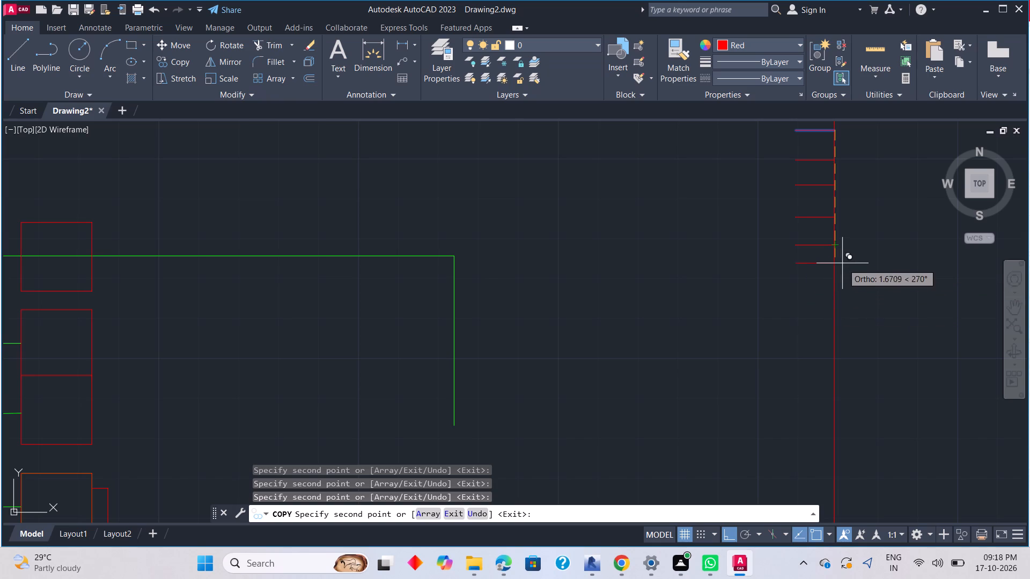
pyautogui.click(836, 270)
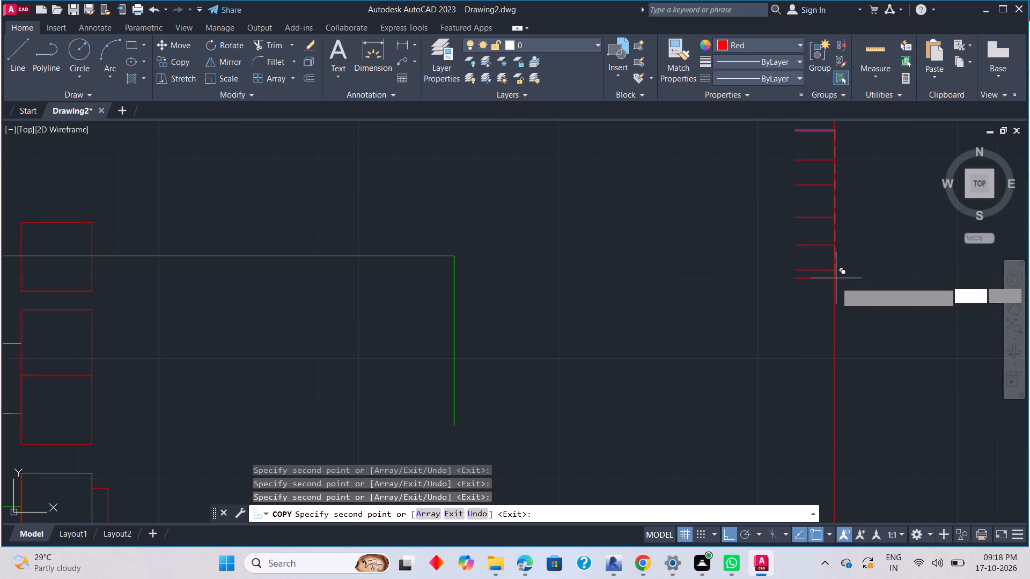
pyautogui.click(835, 298)
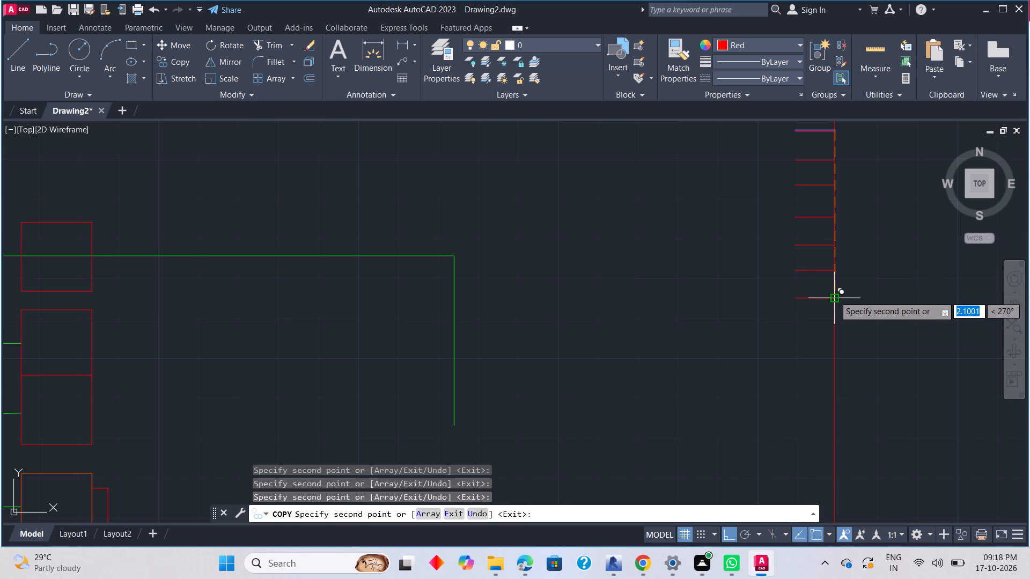
# Place six more tick copies down the red vertical, continuing the spacing of about 0.35 units.
pyautogui.moveTo(842, 284); pyautogui.dragTo(824, 336, button='middle')
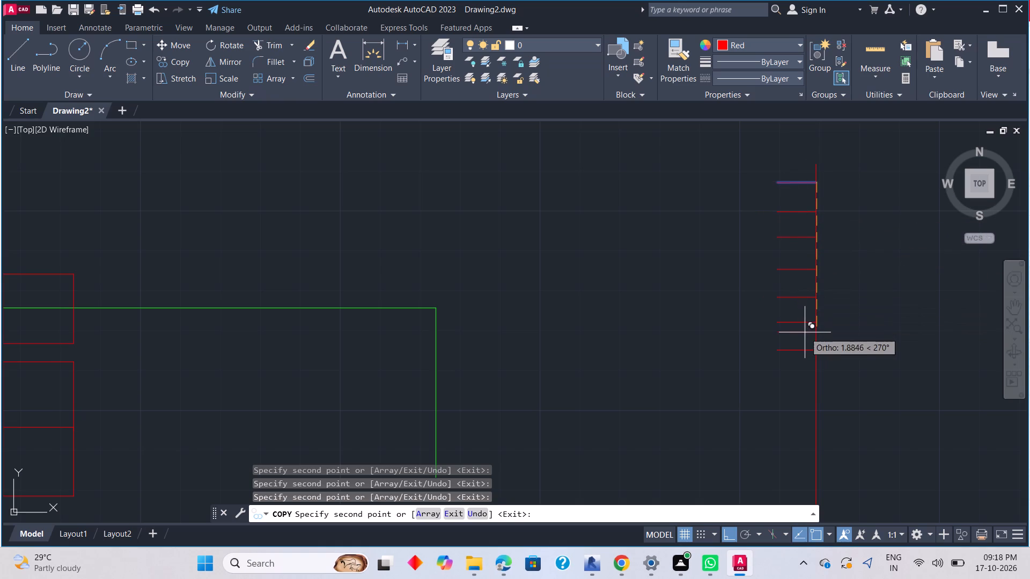
pyautogui.moveTo(820, 384); pyautogui.dragTo(819, 303, button='middle')
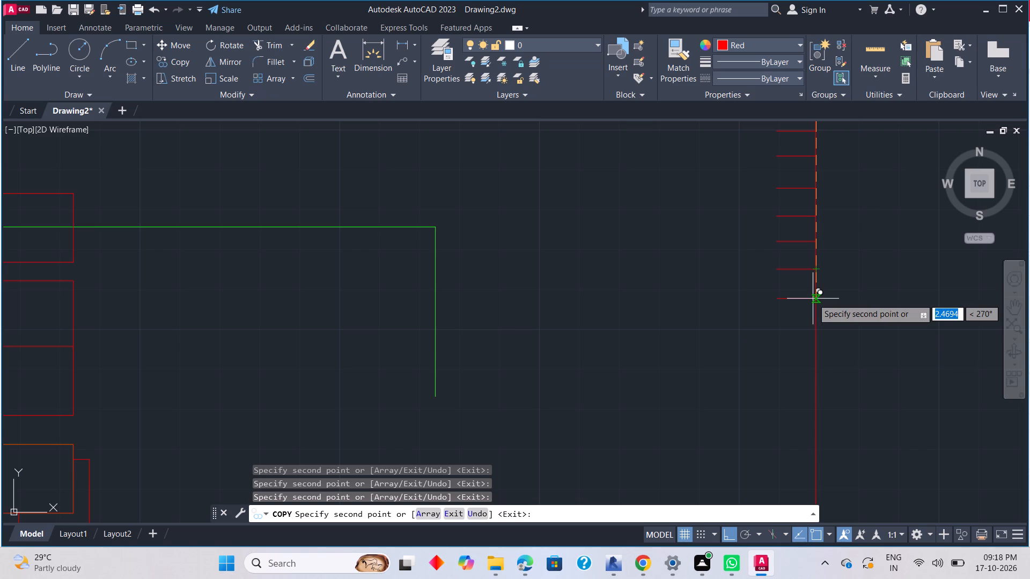
pyautogui.click(813, 298)
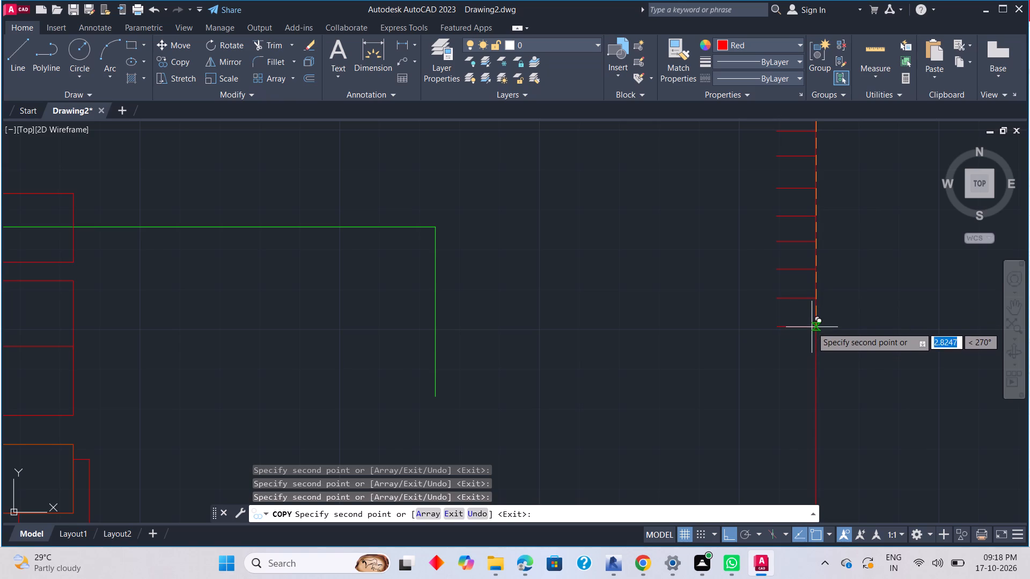
pyautogui.click(812, 326)
pyautogui.moveTo(817, 353); pyautogui.dragTo(816, 309, button='middle')
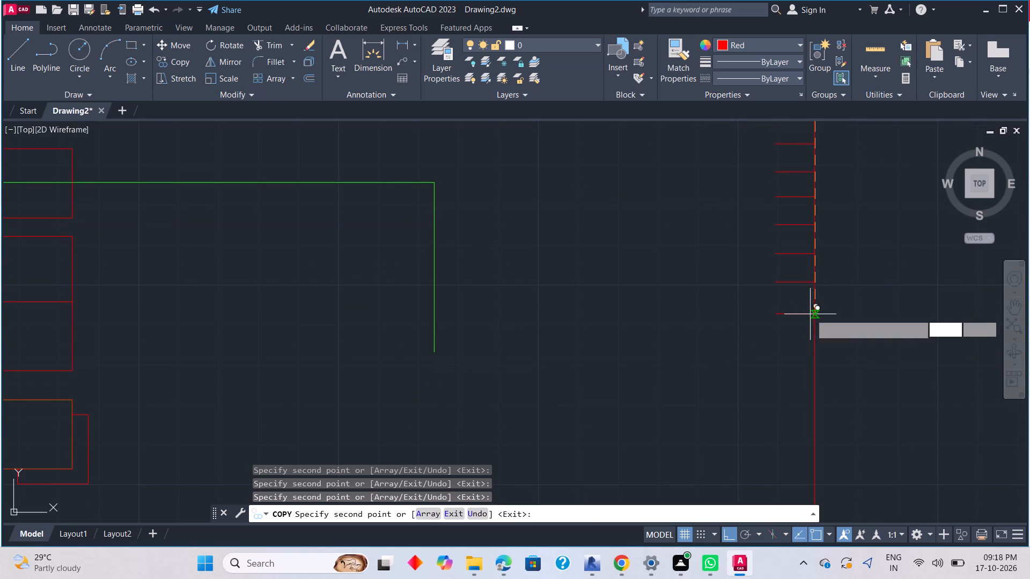
pyautogui.click(812, 312)
pyautogui.moveTo(813, 345); pyautogui.dragTo(818, 305, button='middle')
pyautogui.click(820, 301)
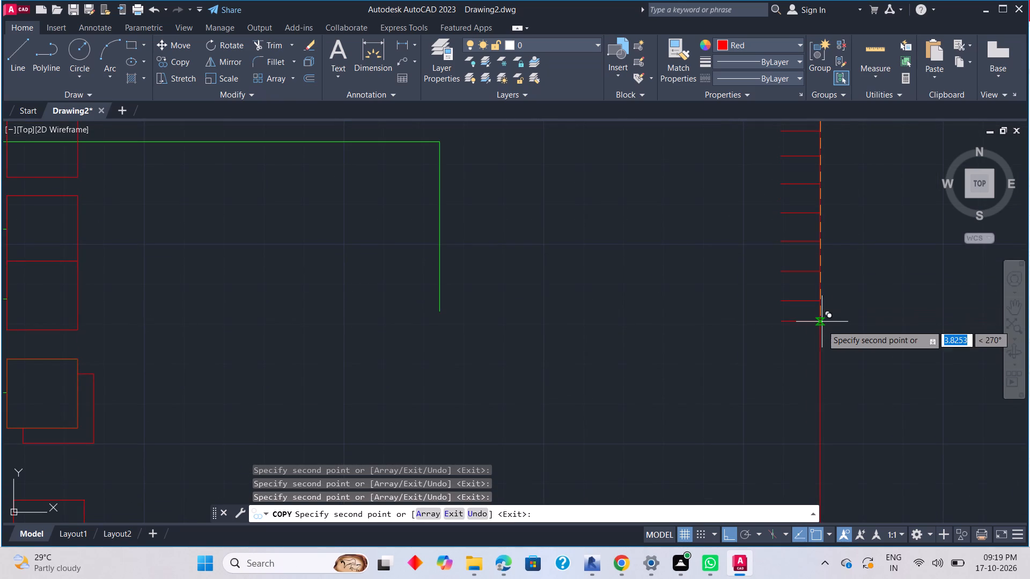
pyautogui.click(821, 332)
pyautogui.moveTo(820, 350); pyautogui.dragTo(828, 302, button='middle')
pyautogui.click(827, 314)
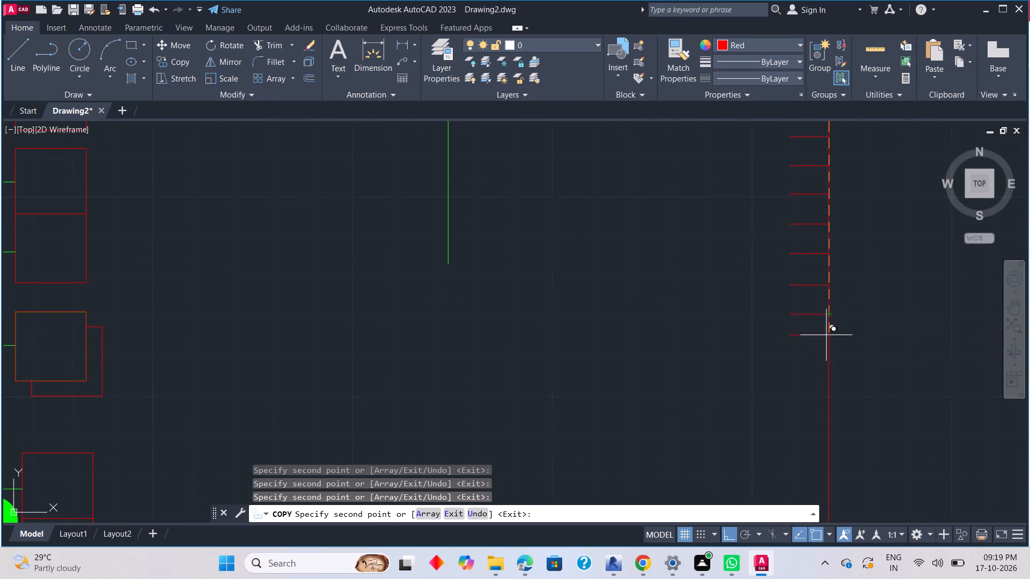
# Add three final tick copies at matching spacing, undoing and re-placing the first one closer, and end the Copy command.
pyautogui.click(827, 350)
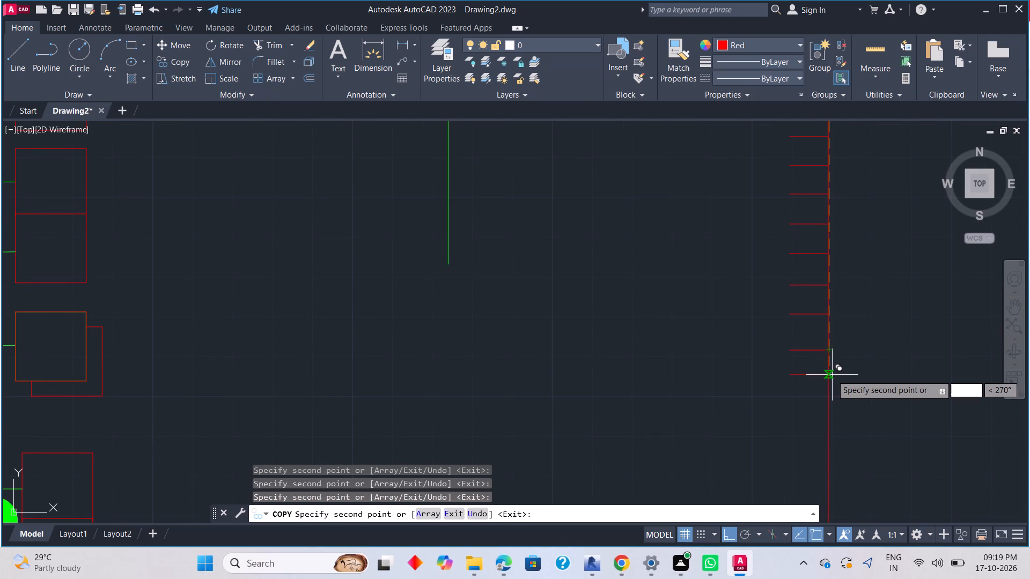
pyautogui.hotkey('ctrl', 'z')
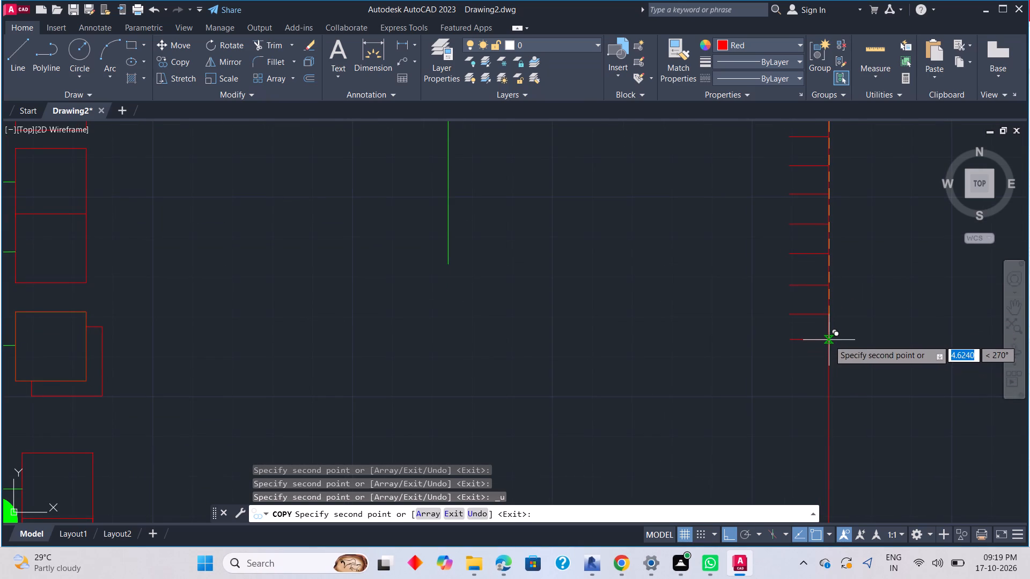
pyautogui.click(829, 342)
pyautogui.moveTo(818, 375); pyautogui.dragTo(820, 337, button='middle')
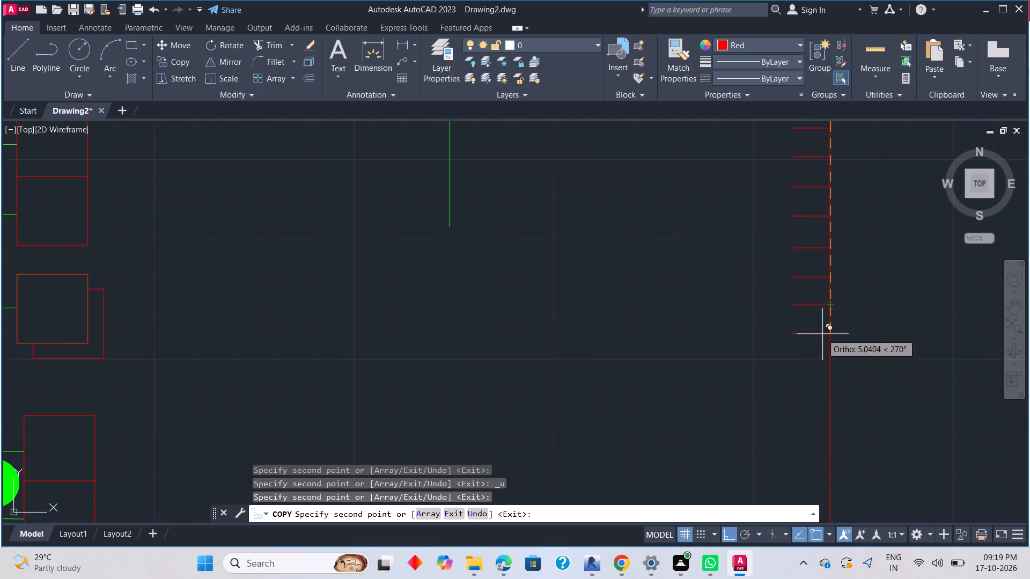
pyautogui.click(826, 336)
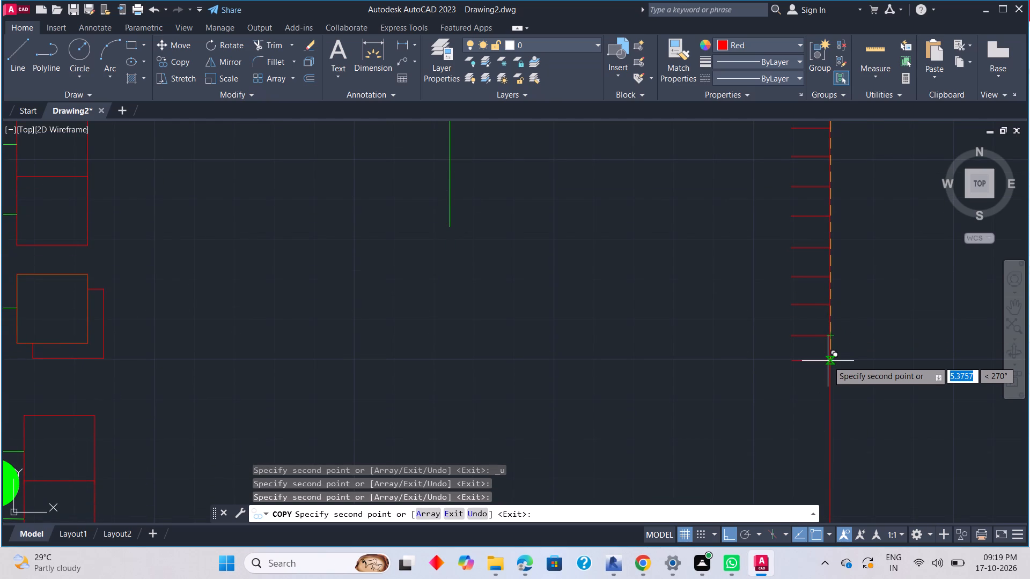
pyautogui.click(828, 363)
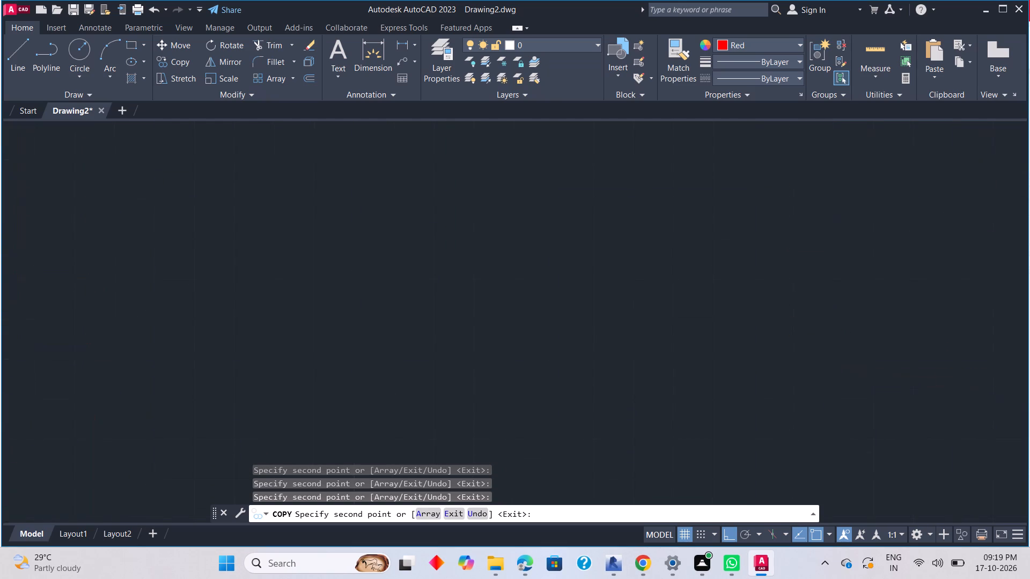
pyautogui.scroll(-3, 845, 362)
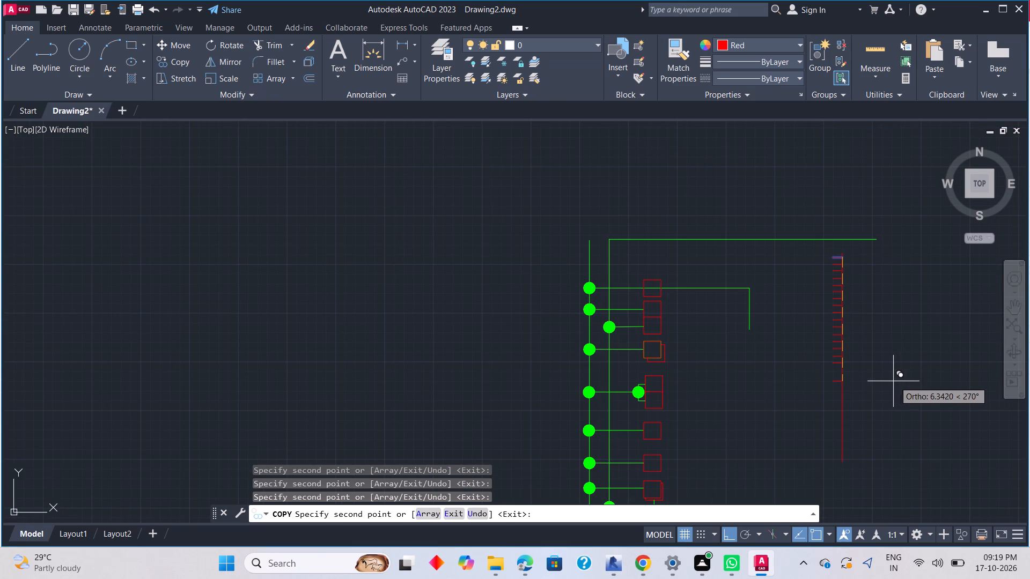
pyautogui.press('Escape')
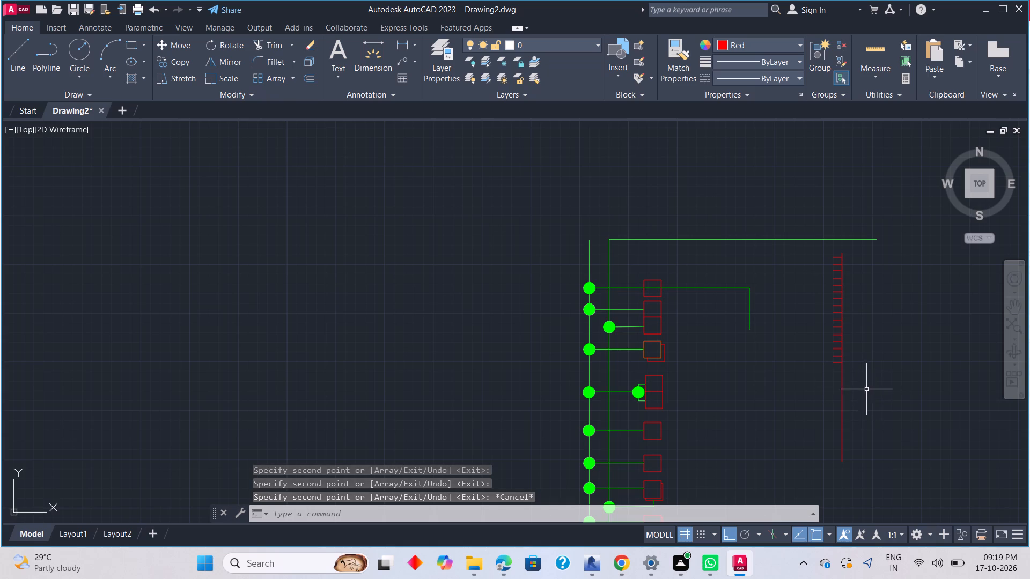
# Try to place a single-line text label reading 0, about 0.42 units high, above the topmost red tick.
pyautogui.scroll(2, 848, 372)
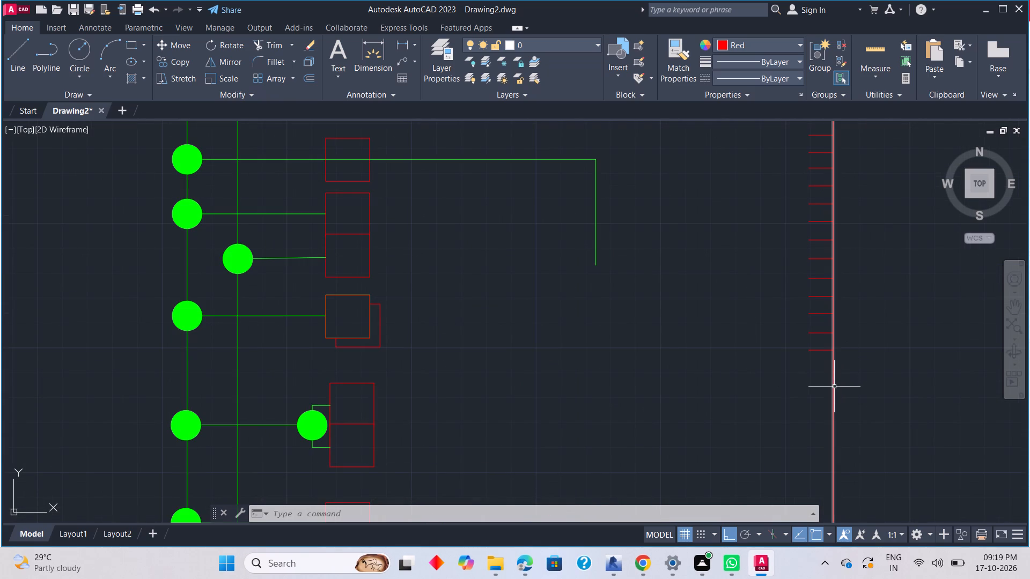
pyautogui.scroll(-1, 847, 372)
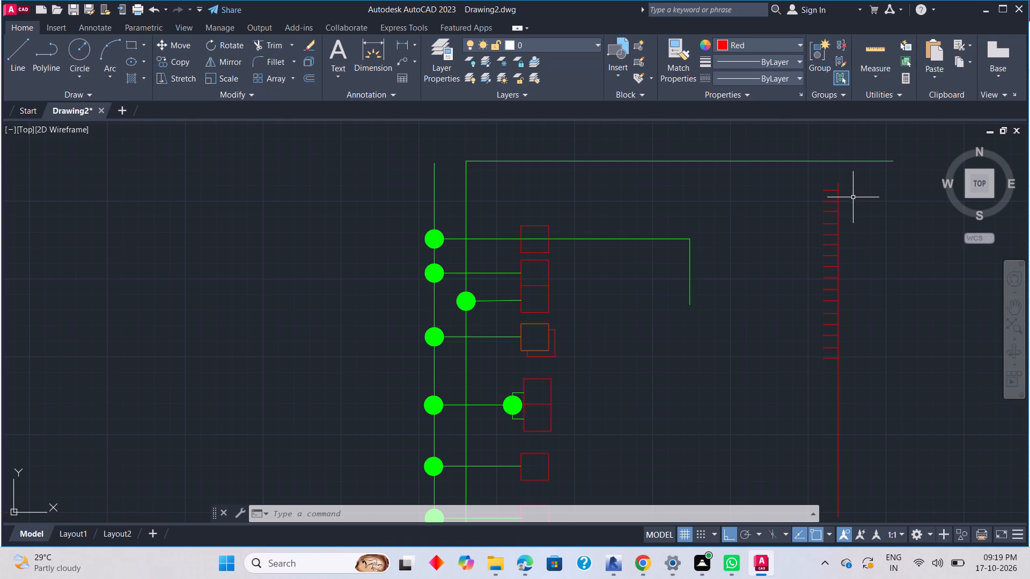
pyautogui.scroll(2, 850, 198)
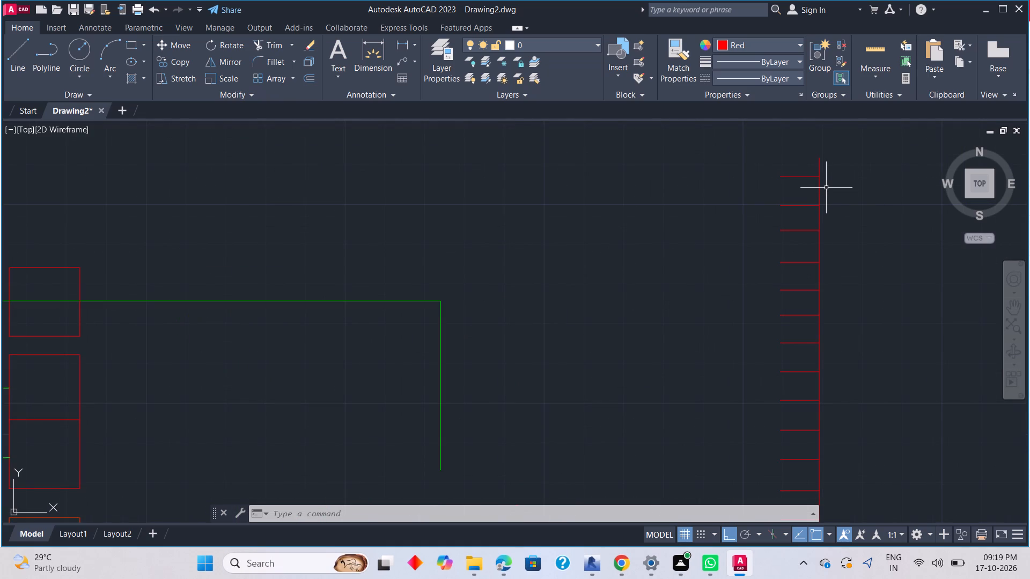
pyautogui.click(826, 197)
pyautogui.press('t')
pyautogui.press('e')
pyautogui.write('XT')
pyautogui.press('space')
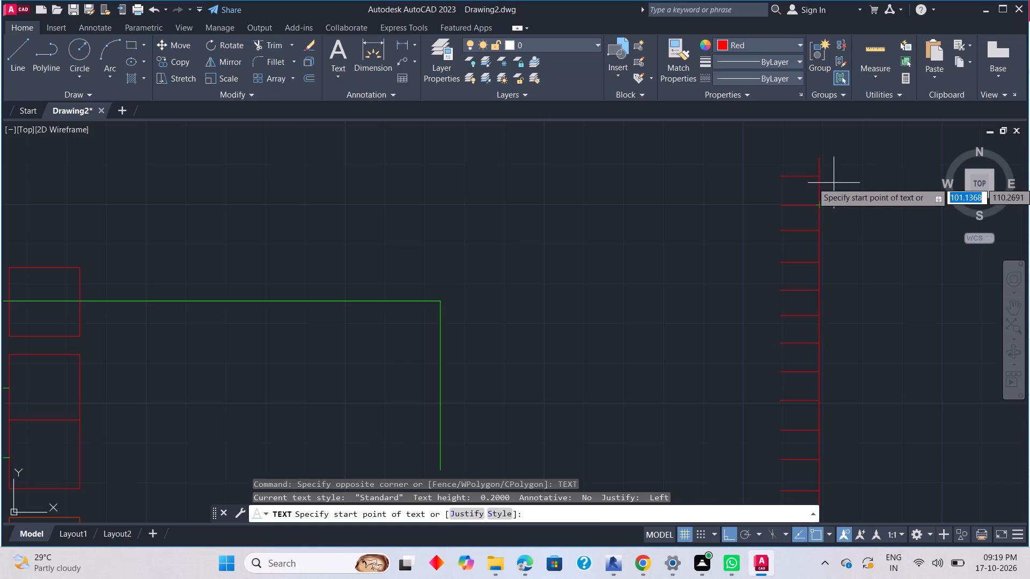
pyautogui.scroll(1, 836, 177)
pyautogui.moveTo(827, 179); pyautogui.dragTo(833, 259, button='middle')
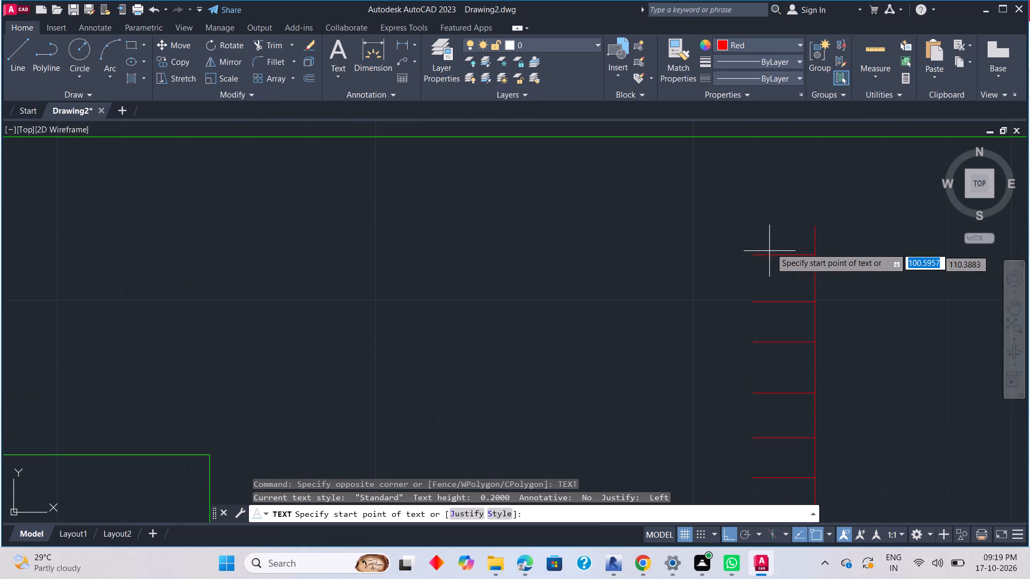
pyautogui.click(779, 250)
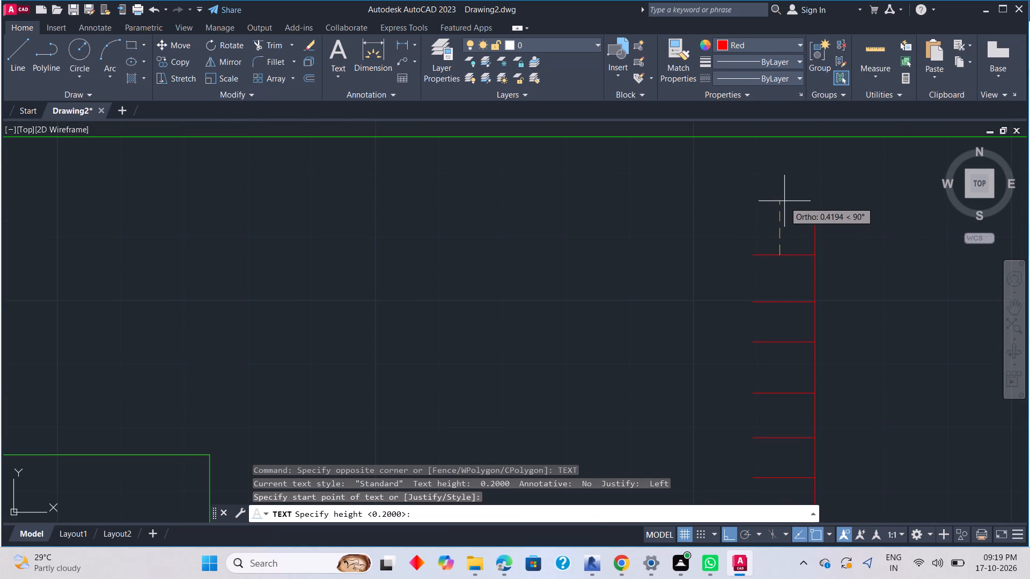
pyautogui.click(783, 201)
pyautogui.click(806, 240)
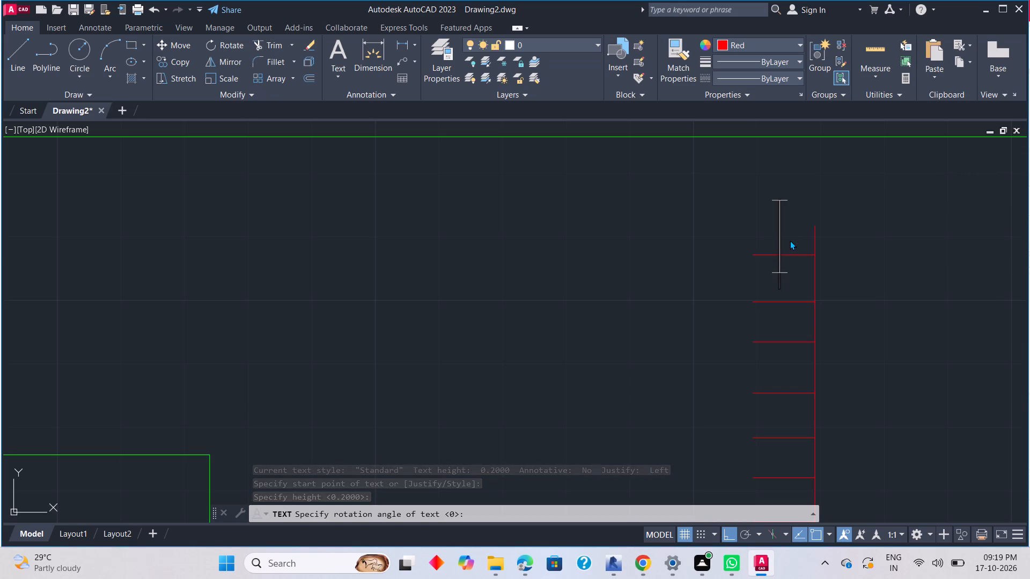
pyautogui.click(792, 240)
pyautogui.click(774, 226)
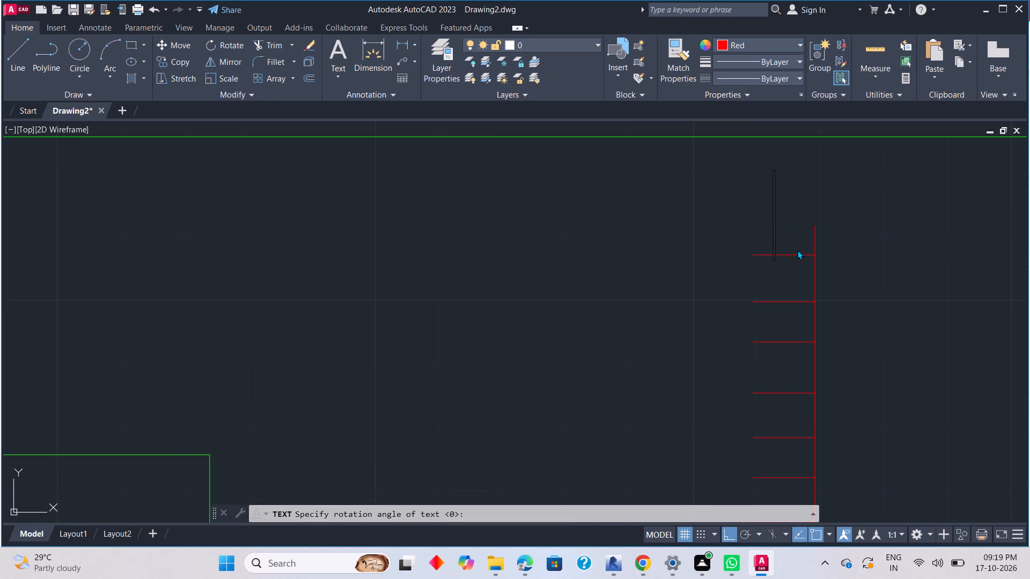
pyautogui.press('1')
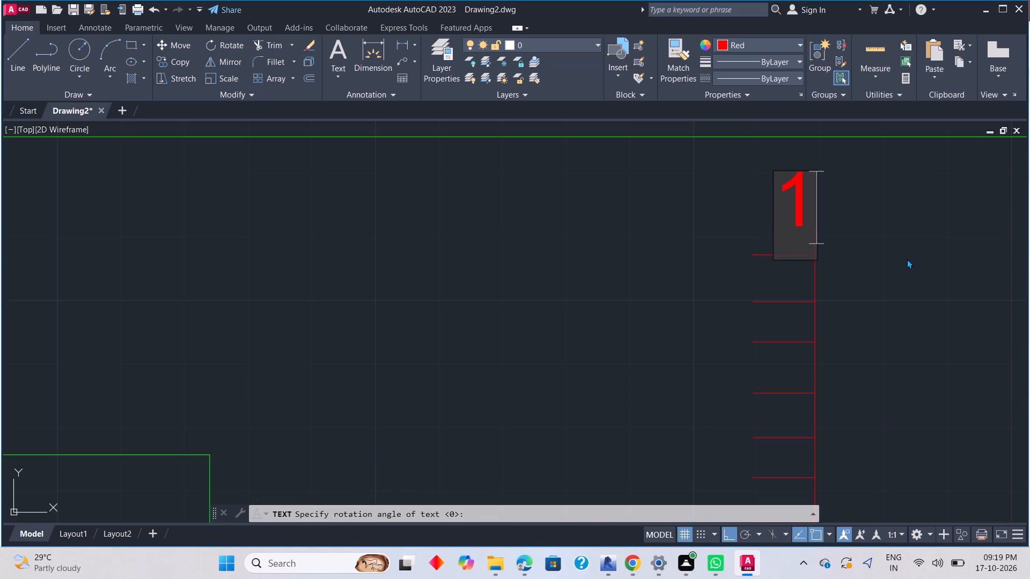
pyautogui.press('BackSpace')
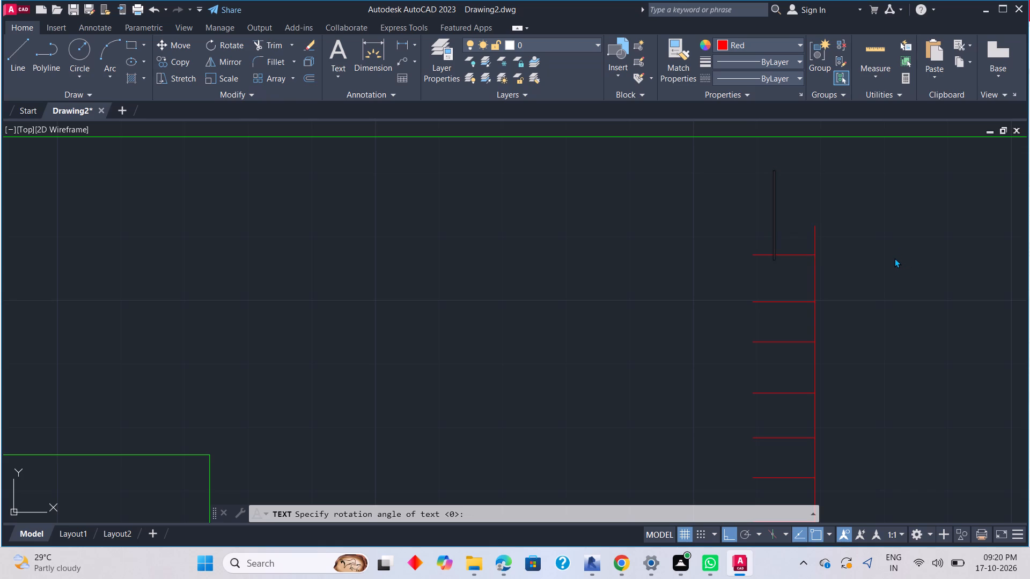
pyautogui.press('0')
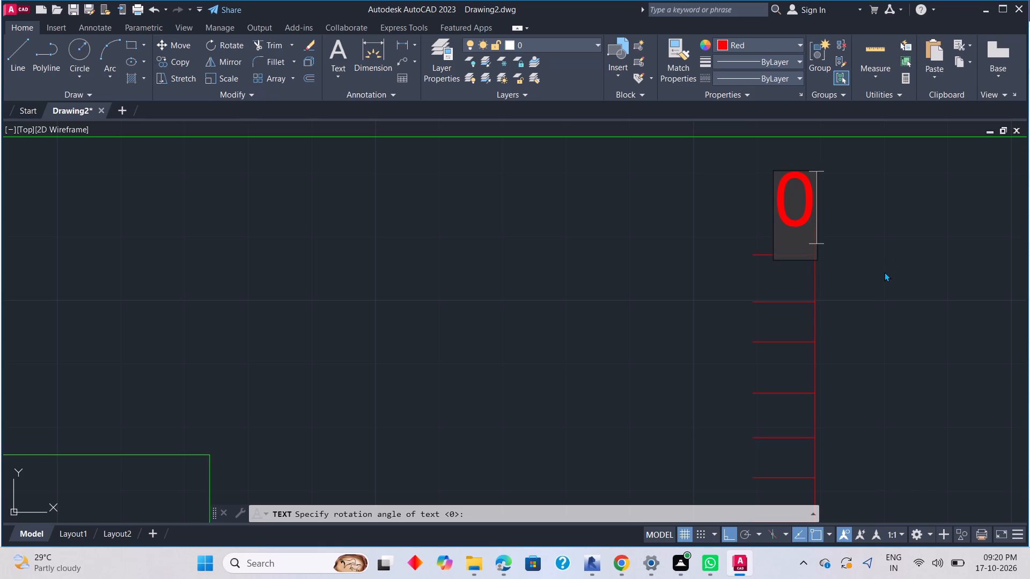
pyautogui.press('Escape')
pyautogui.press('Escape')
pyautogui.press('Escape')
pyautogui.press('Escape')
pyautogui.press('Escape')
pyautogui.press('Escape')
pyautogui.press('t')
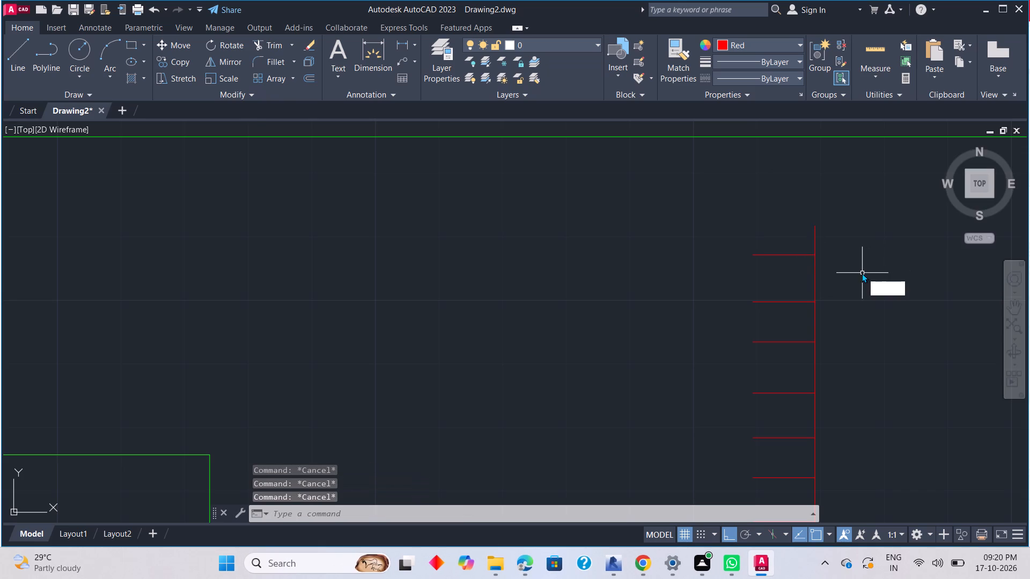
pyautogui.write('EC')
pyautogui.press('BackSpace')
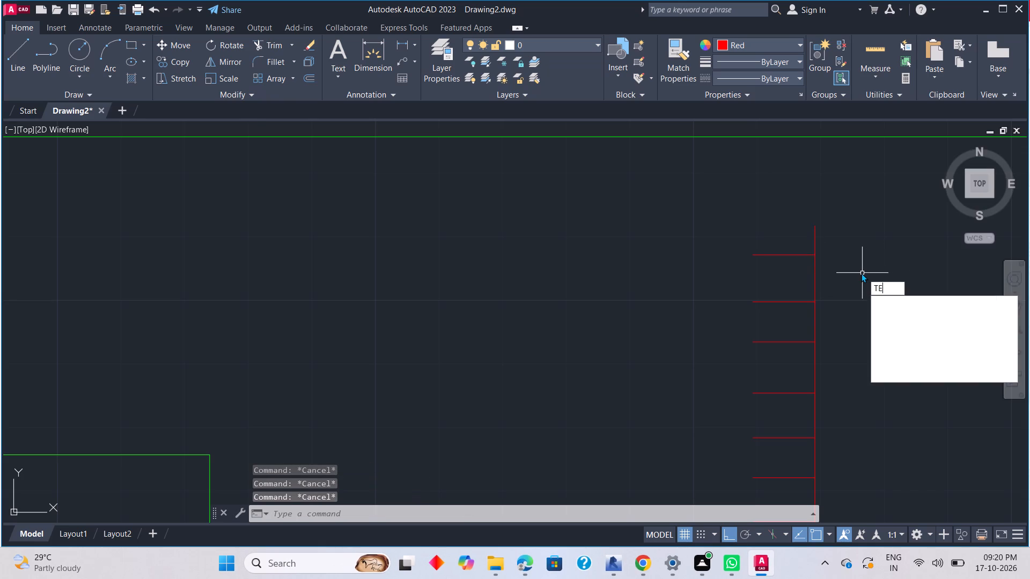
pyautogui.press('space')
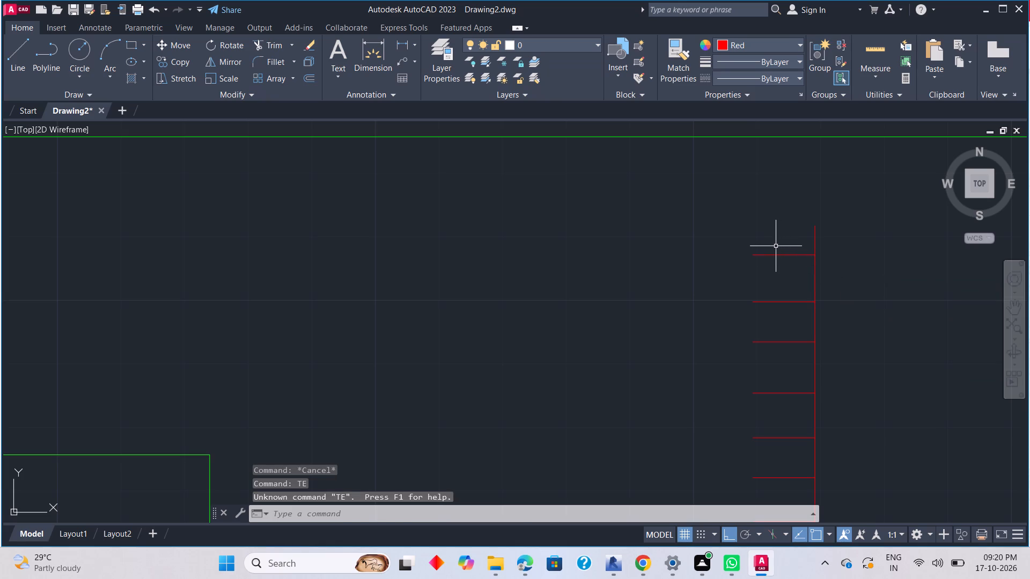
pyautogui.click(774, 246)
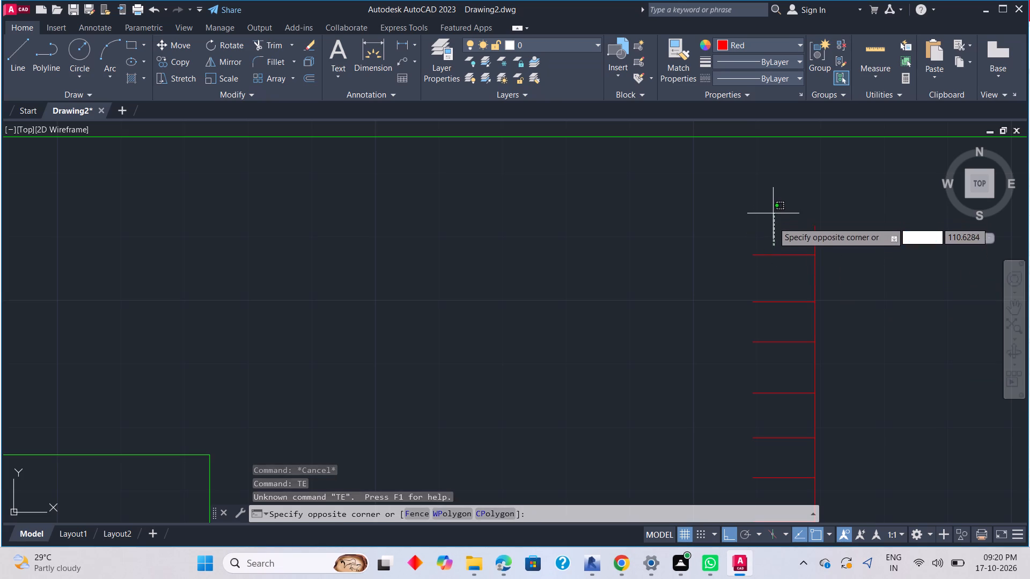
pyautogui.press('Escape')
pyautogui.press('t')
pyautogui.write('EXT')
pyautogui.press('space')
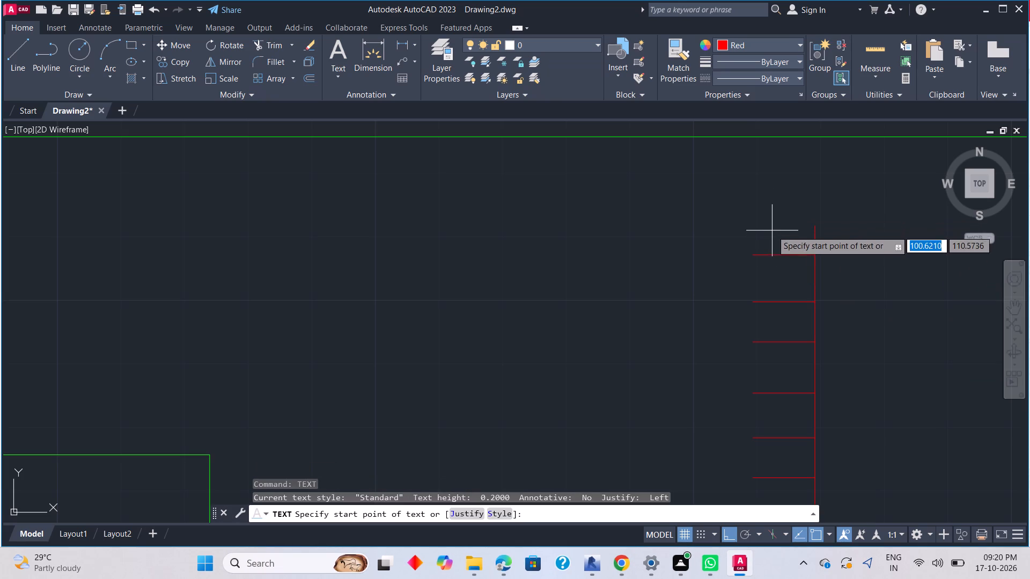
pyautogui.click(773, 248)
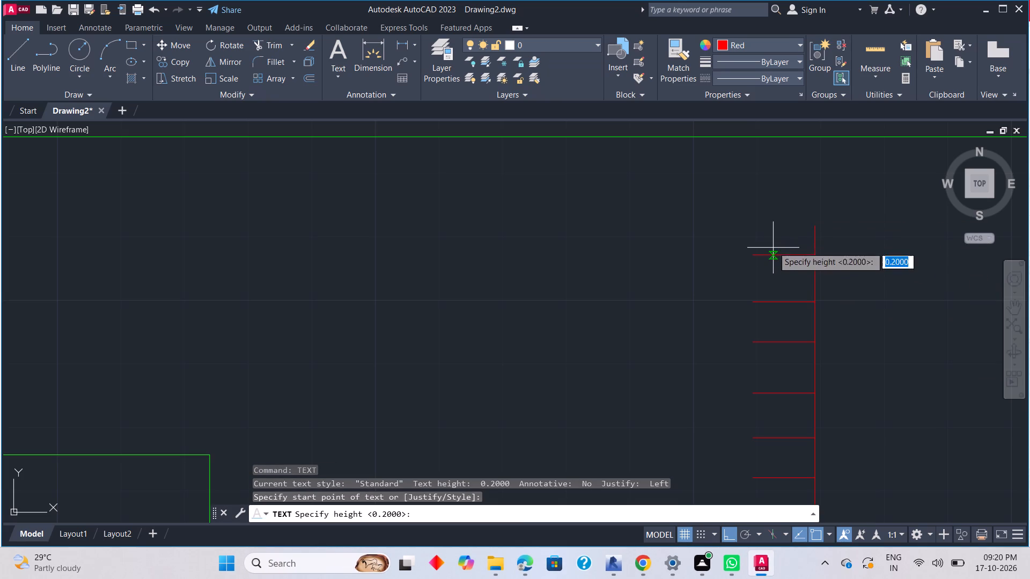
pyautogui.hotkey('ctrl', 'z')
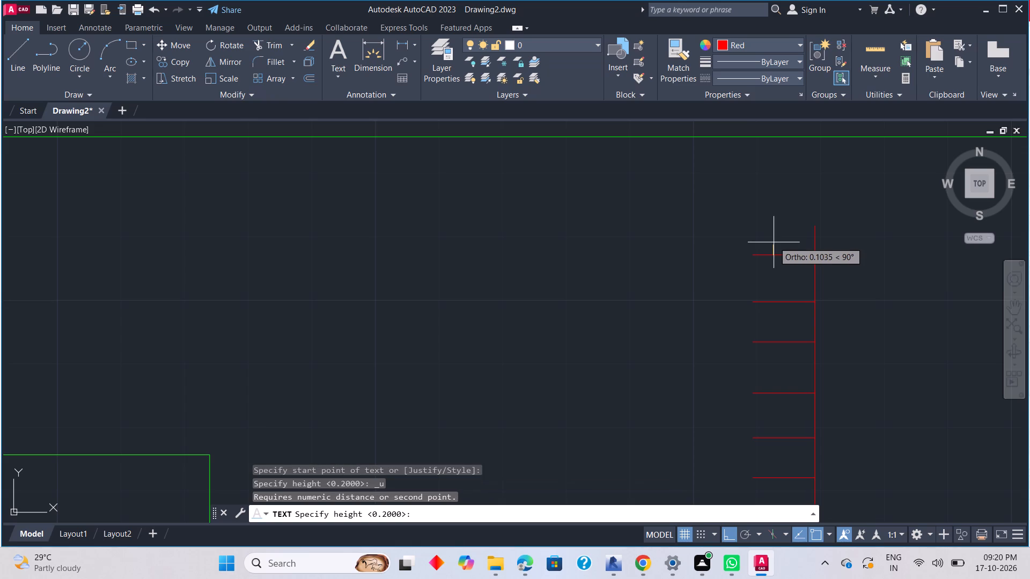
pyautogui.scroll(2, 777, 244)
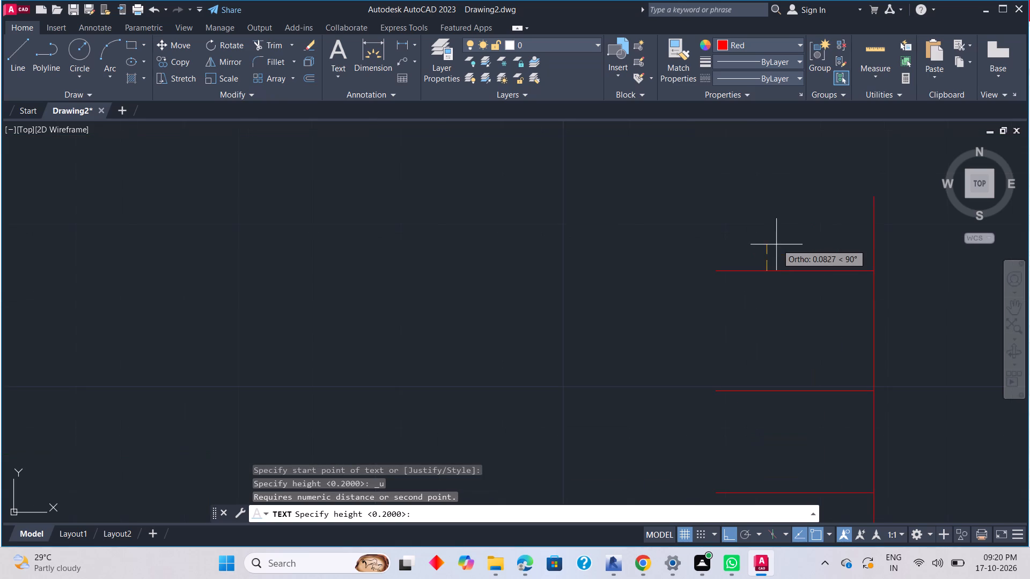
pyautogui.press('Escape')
# Start a single-line text label just above the topmost red tick.
pyautogui.press('space')
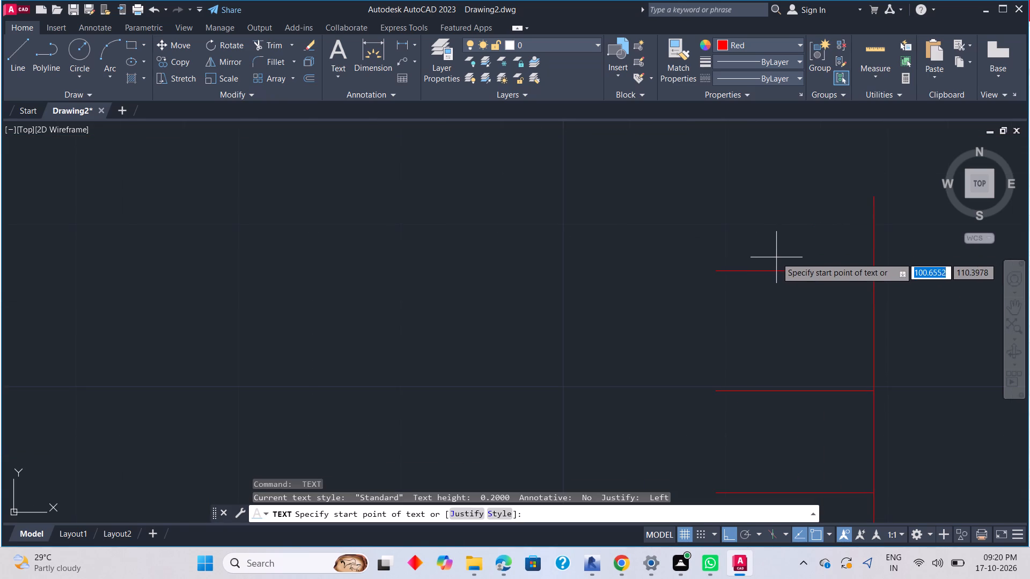
pyautogui.click(775, 257)
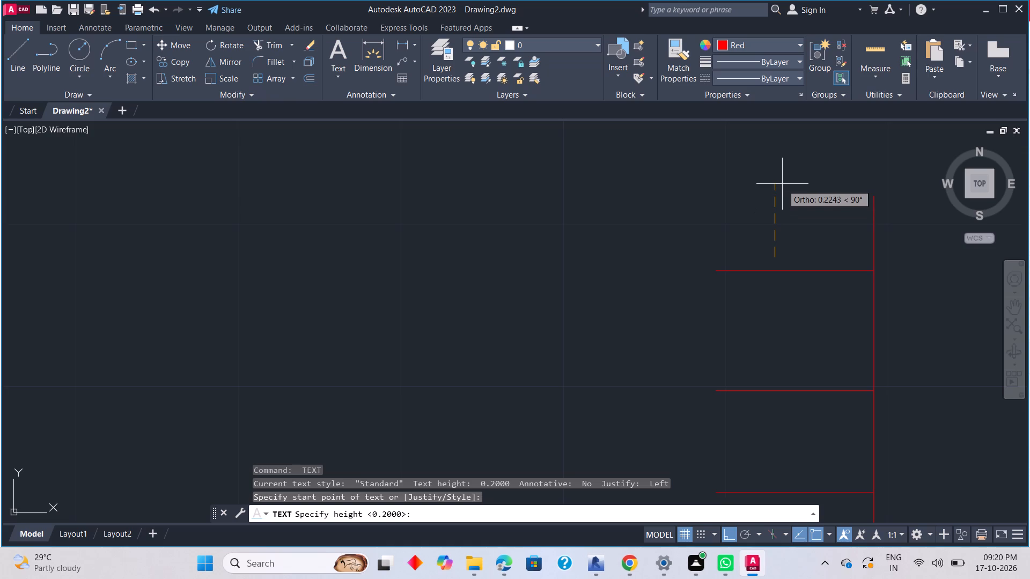
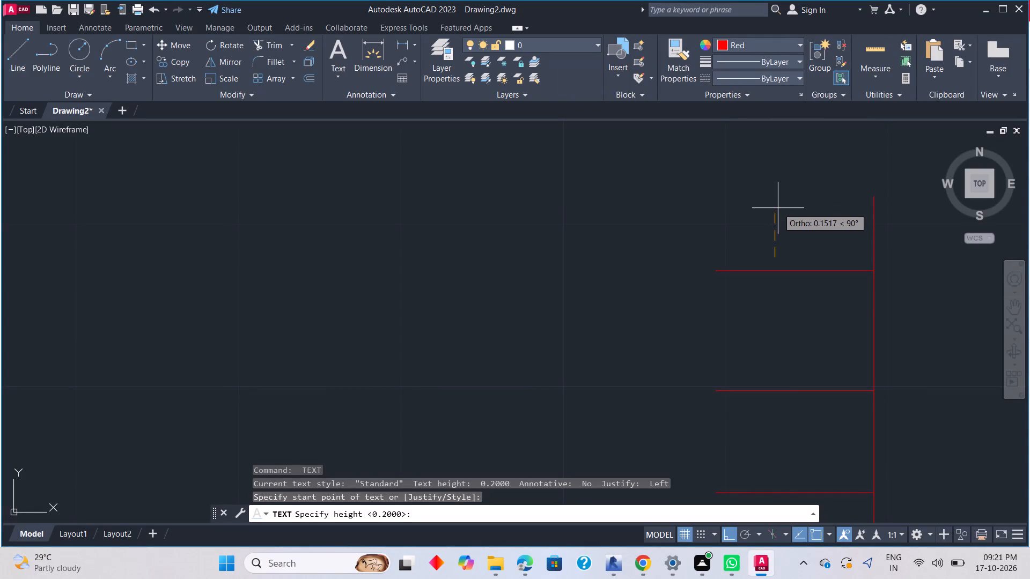
# Set the new text label's height to about half the tick spacing, with a rotation of 0.
pyautogui.click(777, 200)
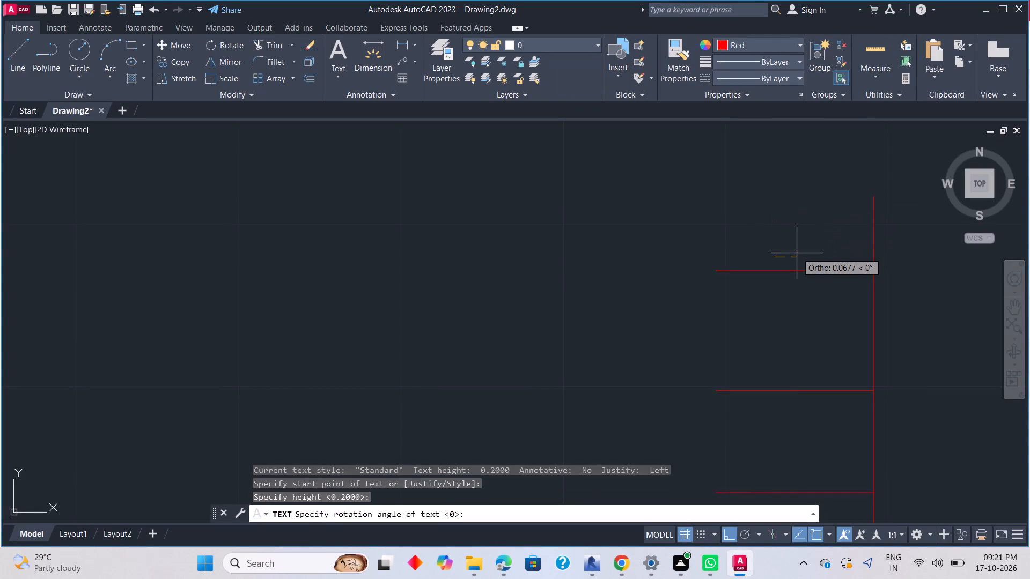
pyautogui.click(797, 253)
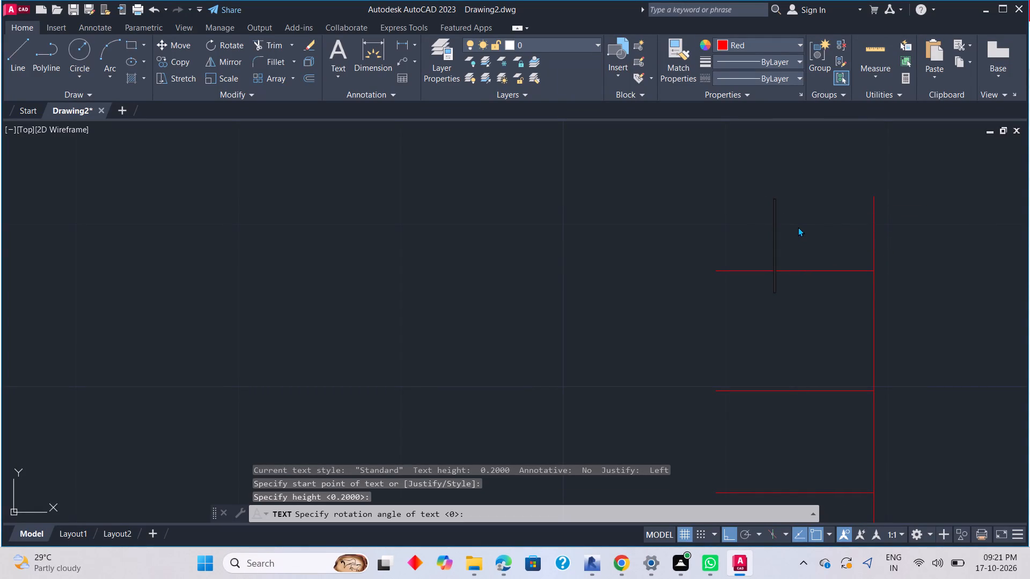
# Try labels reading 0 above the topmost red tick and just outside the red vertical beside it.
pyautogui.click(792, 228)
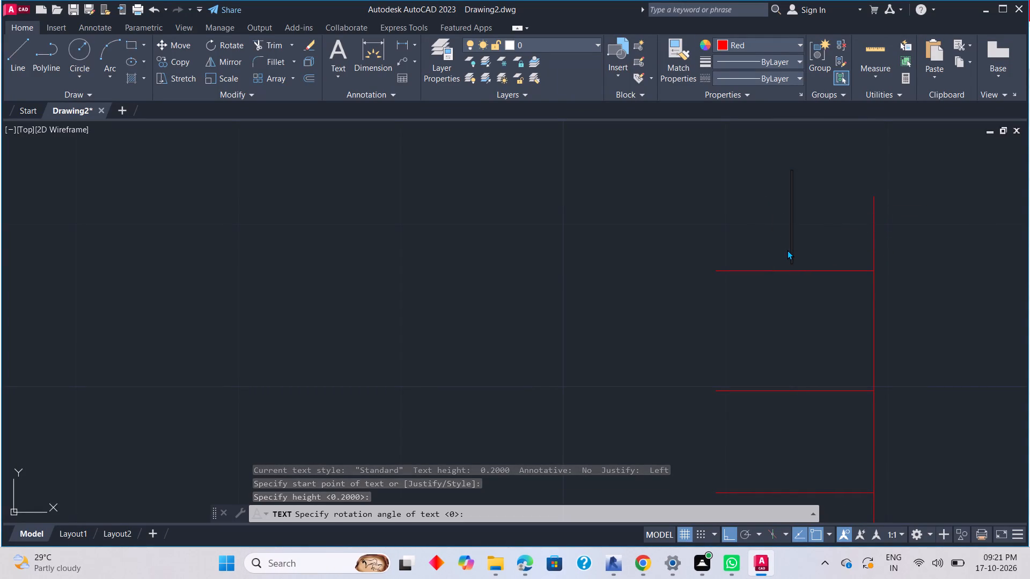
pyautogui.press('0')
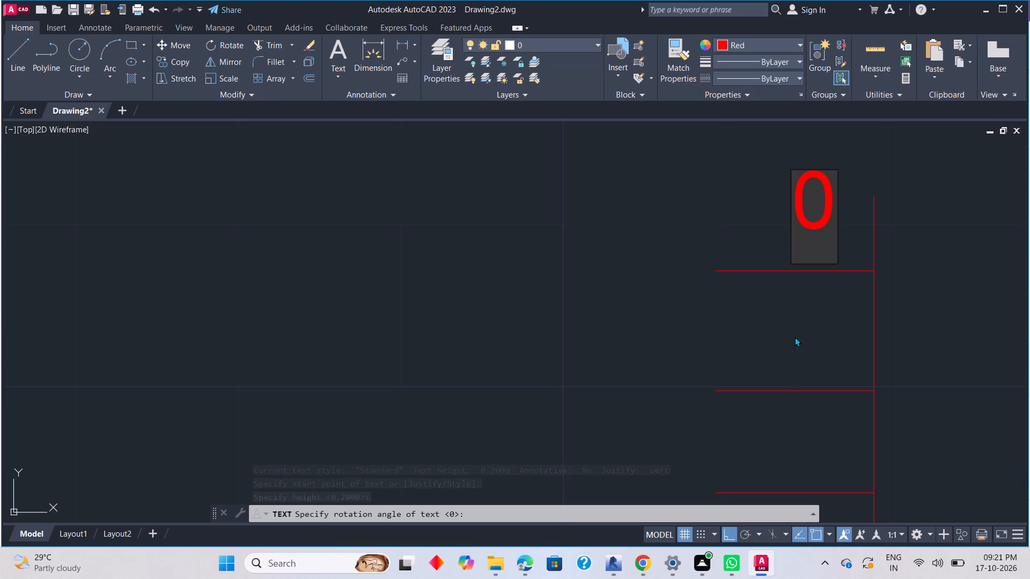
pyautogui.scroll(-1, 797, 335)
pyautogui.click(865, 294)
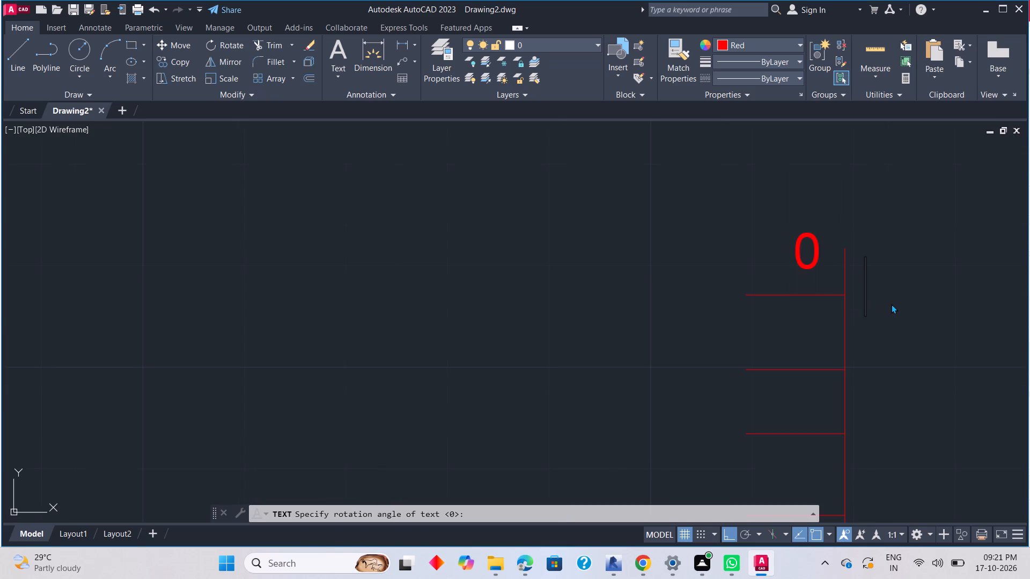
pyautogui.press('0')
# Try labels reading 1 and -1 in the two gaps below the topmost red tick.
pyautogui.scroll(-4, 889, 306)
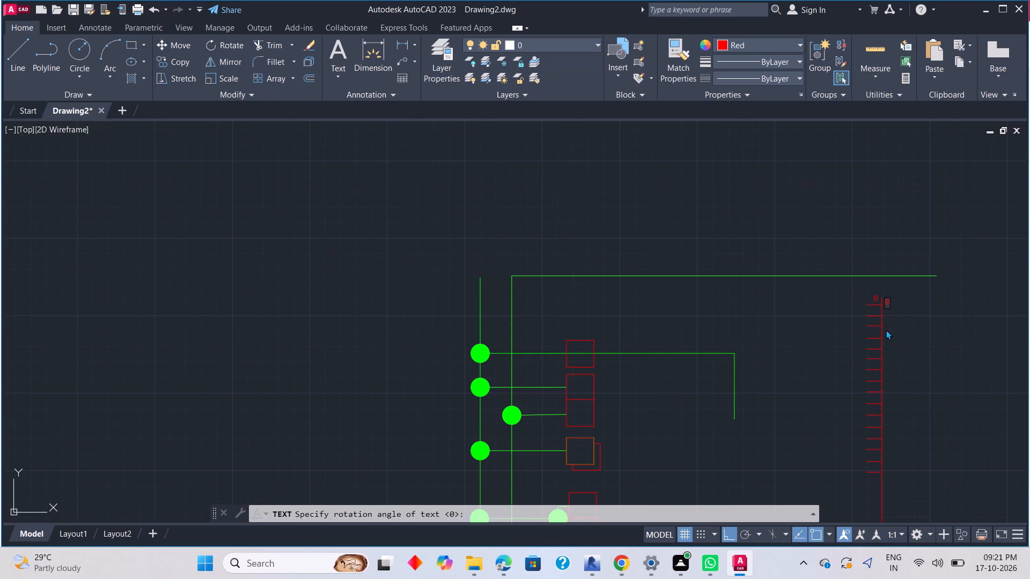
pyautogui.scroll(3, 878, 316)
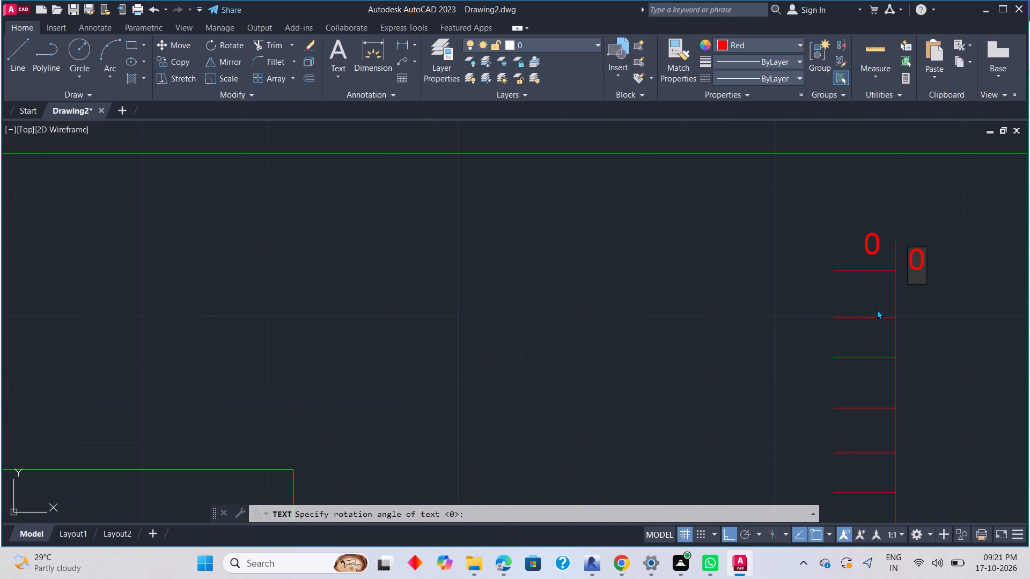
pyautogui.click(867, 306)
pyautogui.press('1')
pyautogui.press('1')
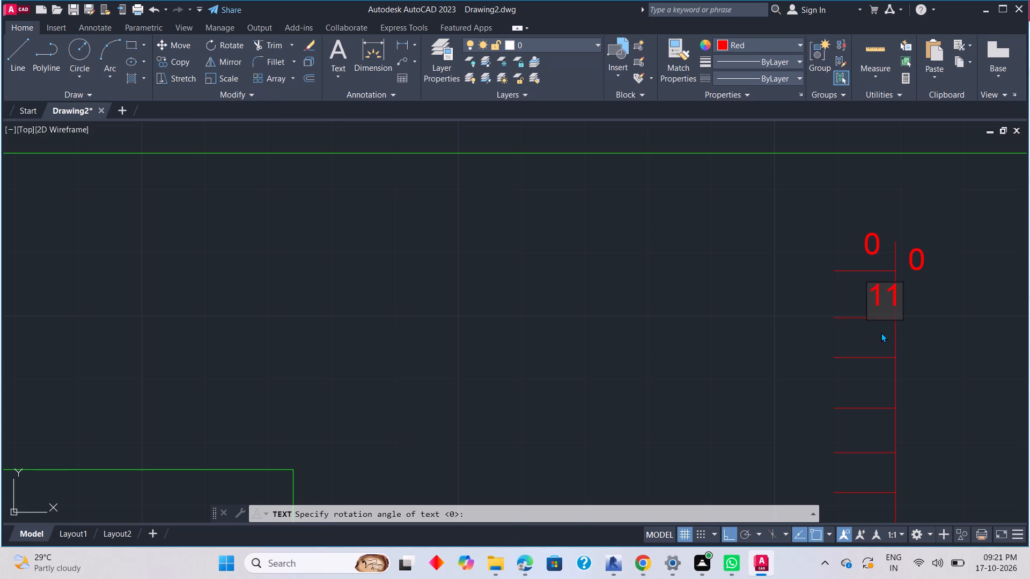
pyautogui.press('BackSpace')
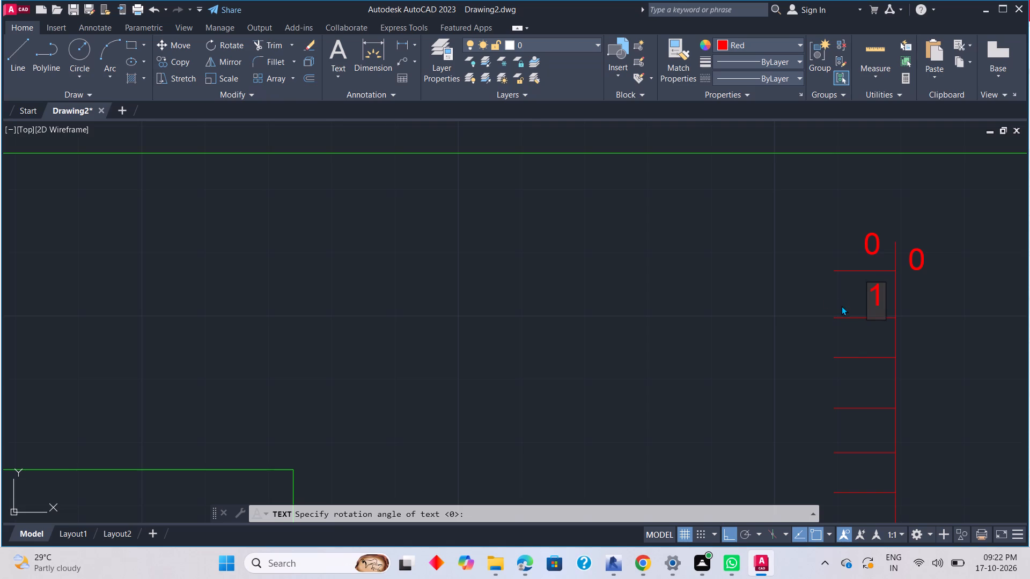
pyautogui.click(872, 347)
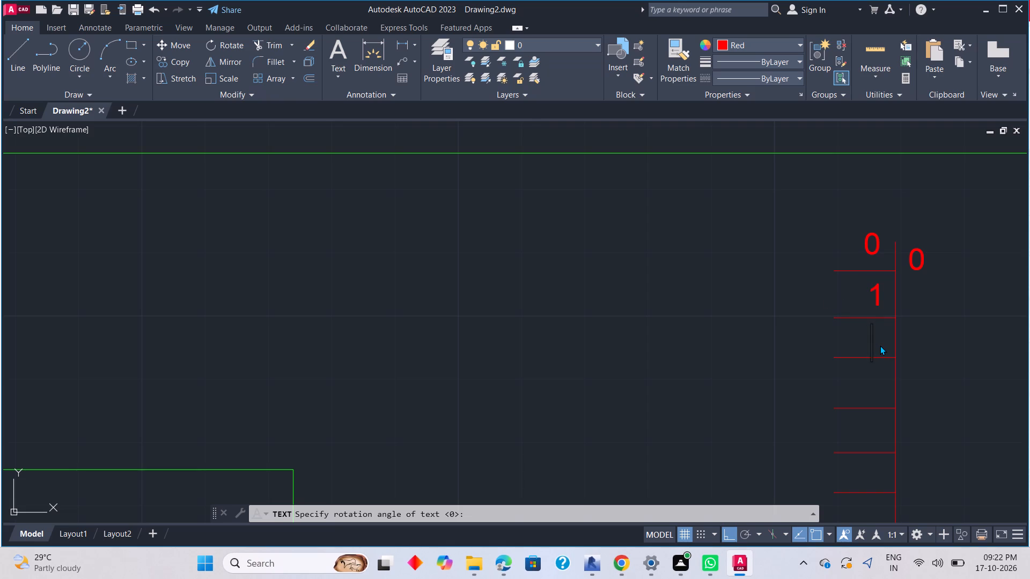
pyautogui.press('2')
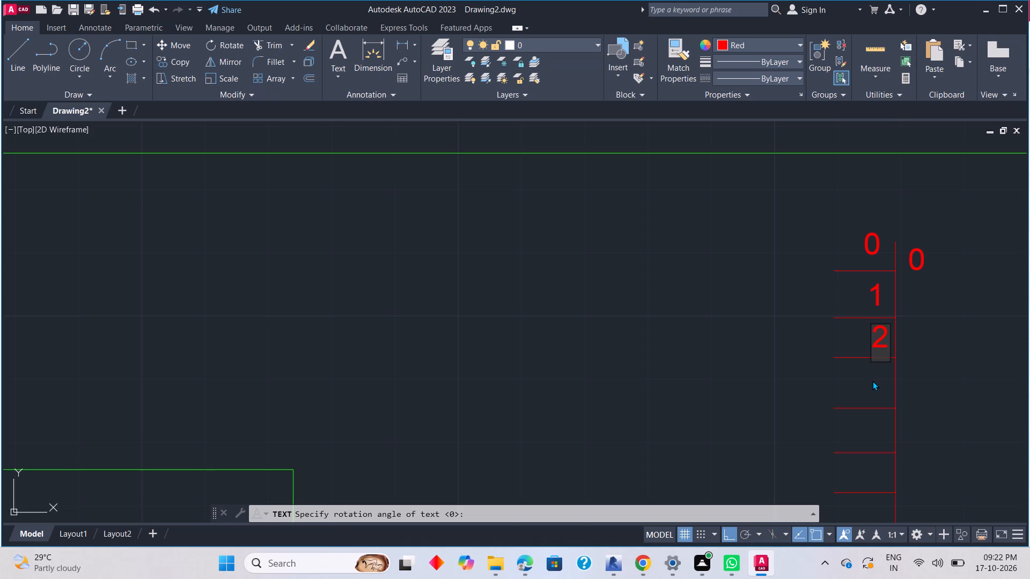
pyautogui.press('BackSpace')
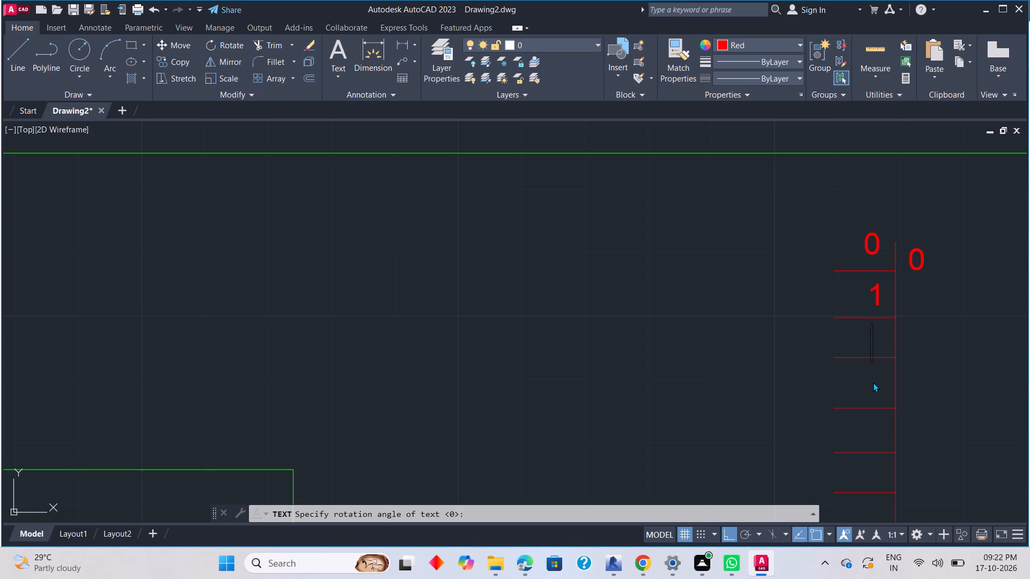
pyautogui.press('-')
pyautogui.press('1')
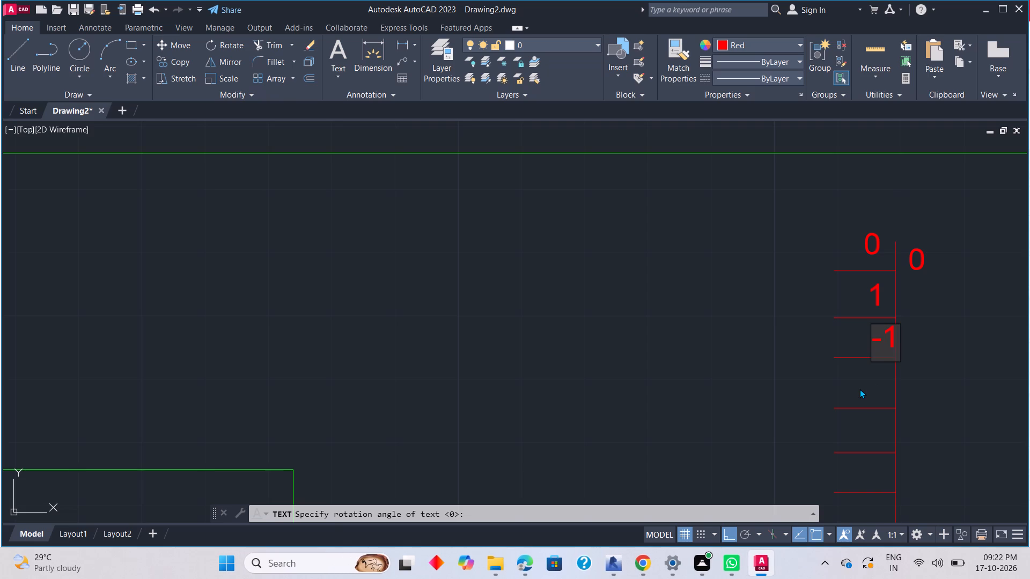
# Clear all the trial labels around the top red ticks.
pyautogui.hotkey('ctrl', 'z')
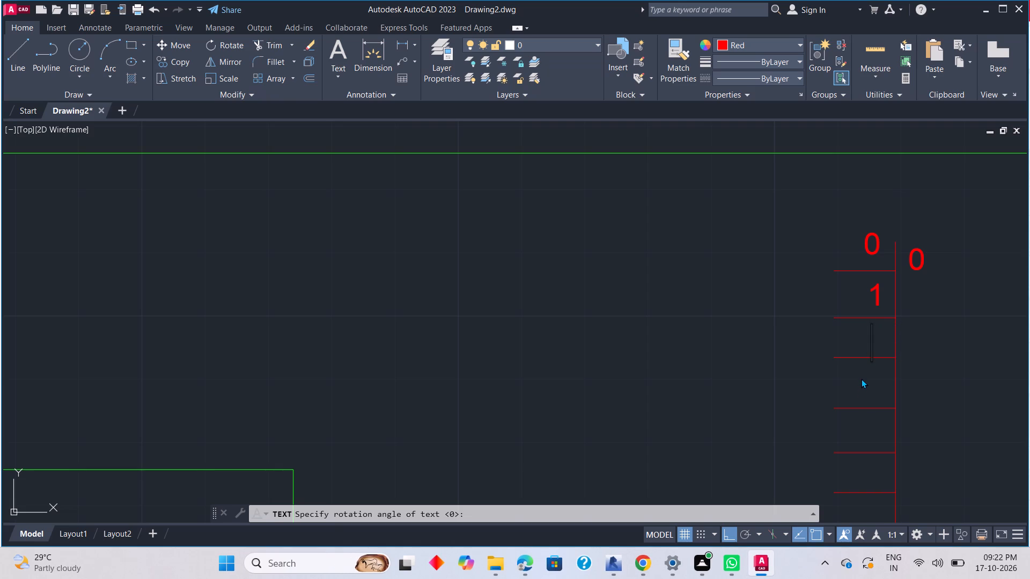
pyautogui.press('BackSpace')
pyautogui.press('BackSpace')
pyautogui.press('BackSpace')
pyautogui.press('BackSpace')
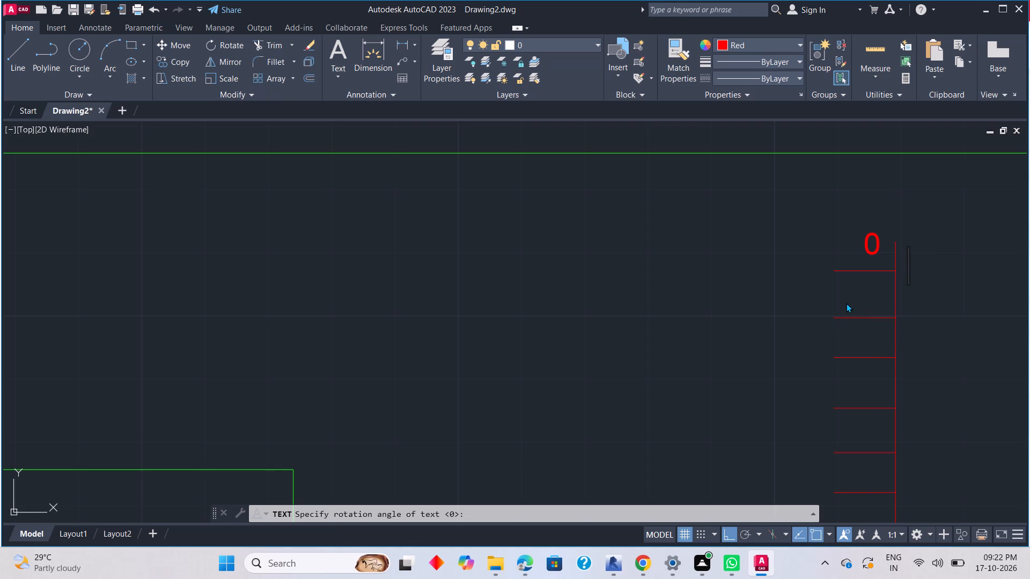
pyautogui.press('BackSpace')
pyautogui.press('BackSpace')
# Place labels 0, 1 and -1 at the free outer ends of the top three red ticks, going down.
pyautogui.click(825, 266)
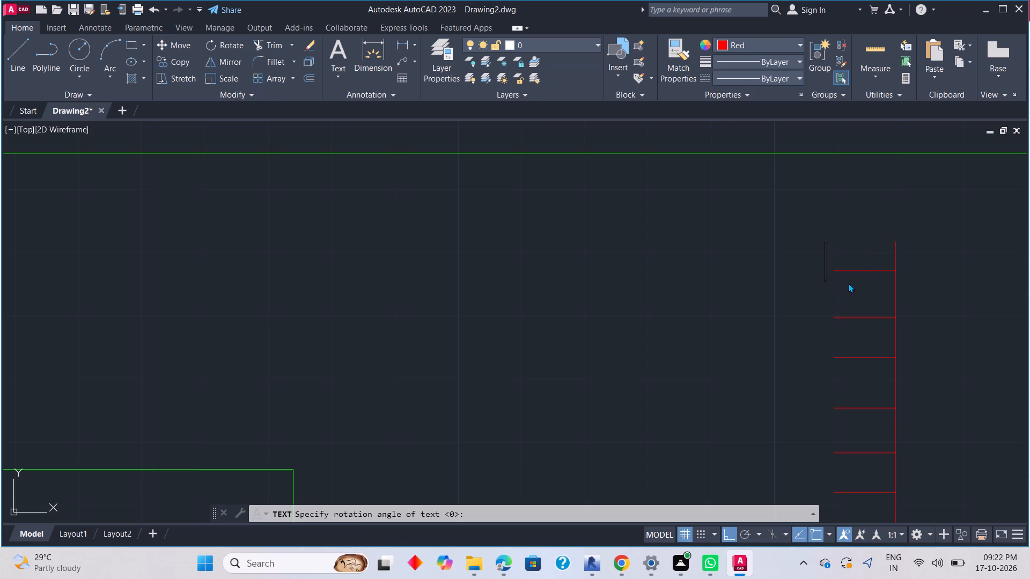
pyautogui.press('0')
pyautogui.click(826, 317)
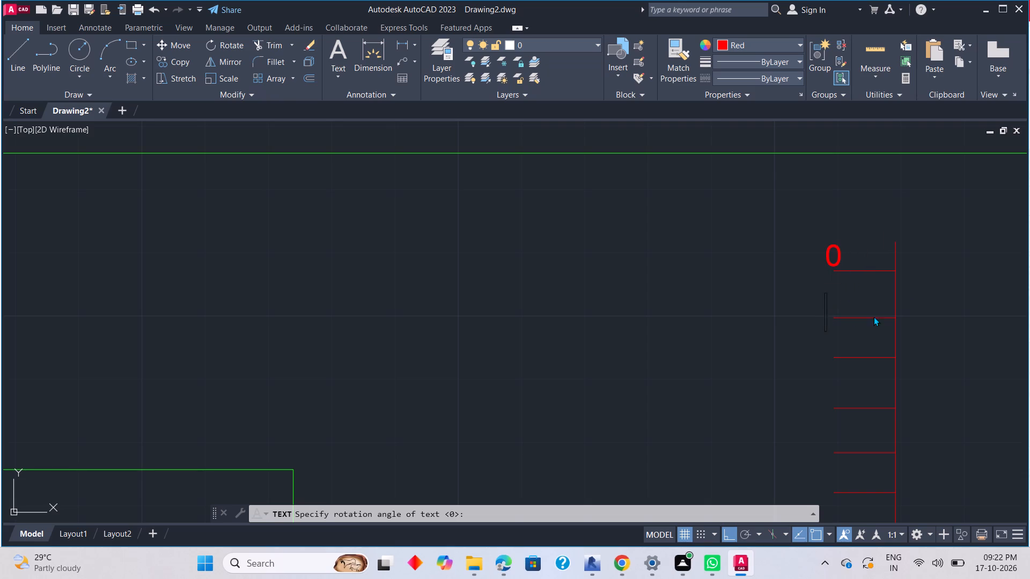
pyautogui.press('1')
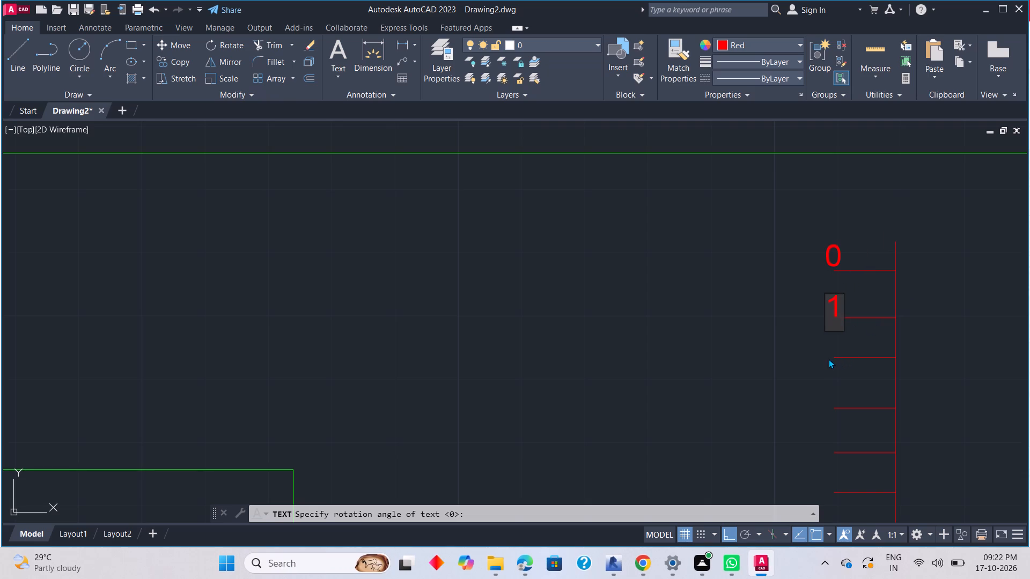
pyautogui.click(828, 359)
pyautogui.press('2')
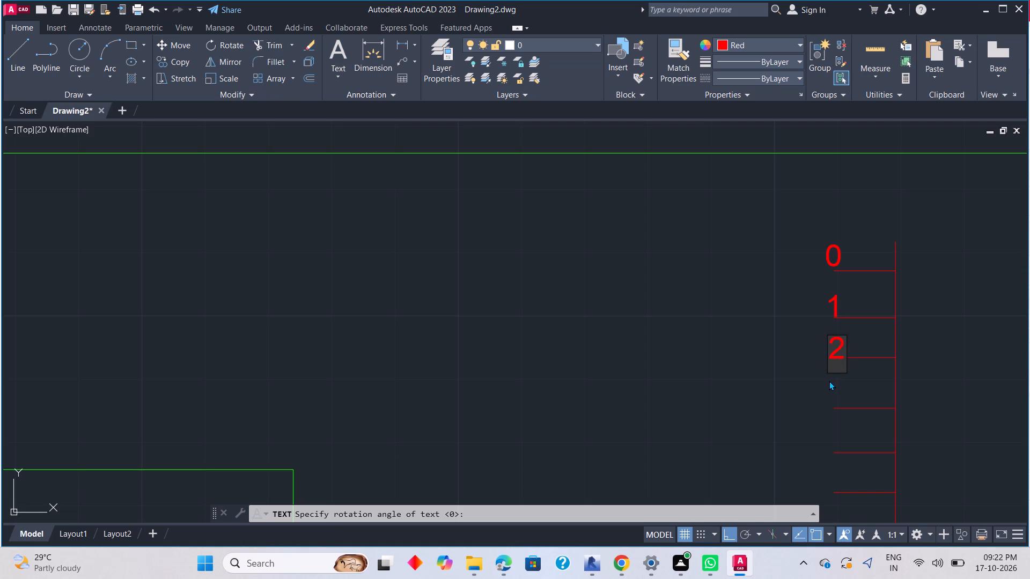
pyautogui.press('BackSpace')
pyautogui.press('-')
pyautogui.press('1')
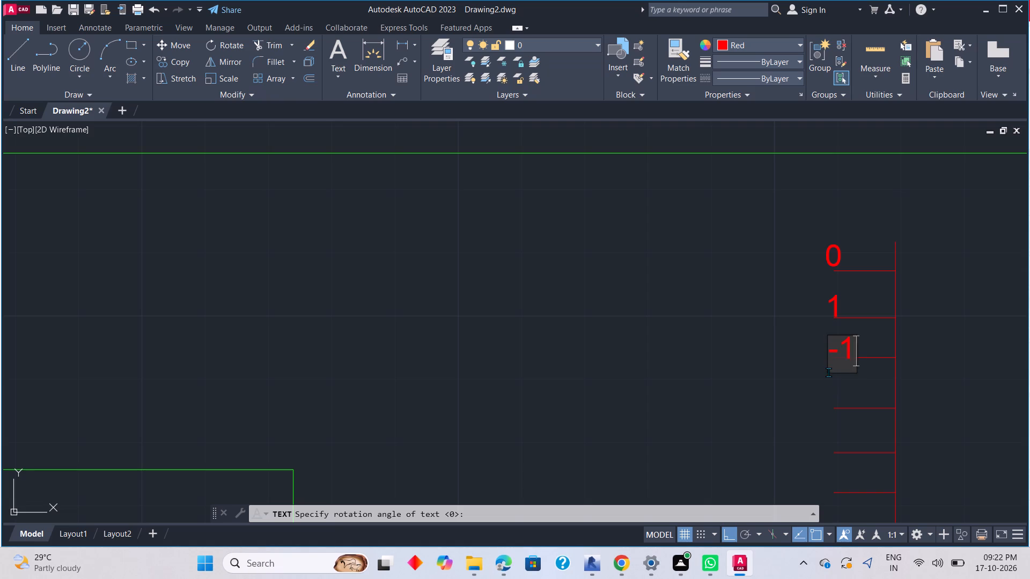
pyautogui.click(832, 394)
# Place labels 0, 1 and 2 along the red vertical's opposite side, level with the top three ticks.
pyautogui.click(904, 268)
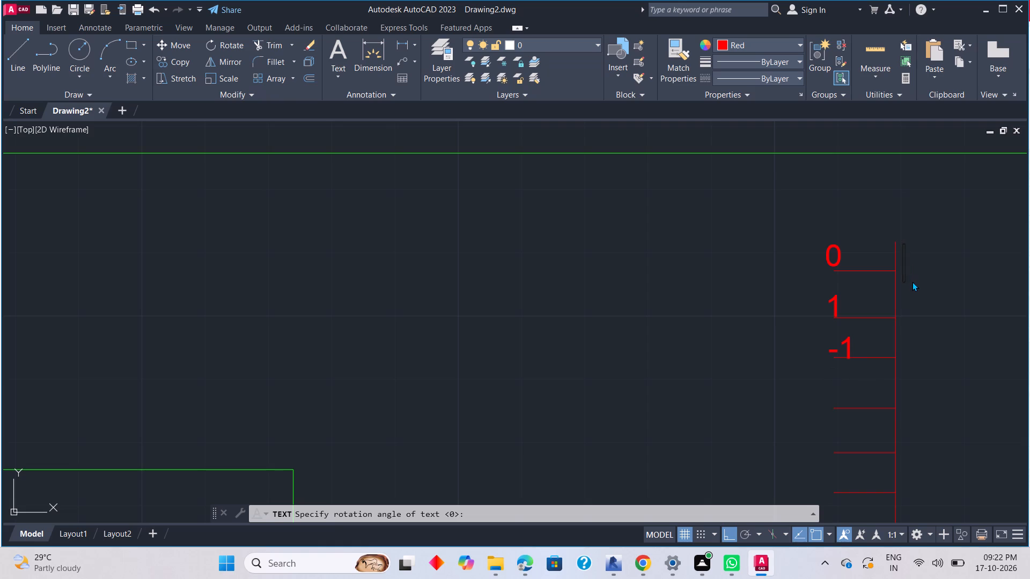
pyautogui.press('0')
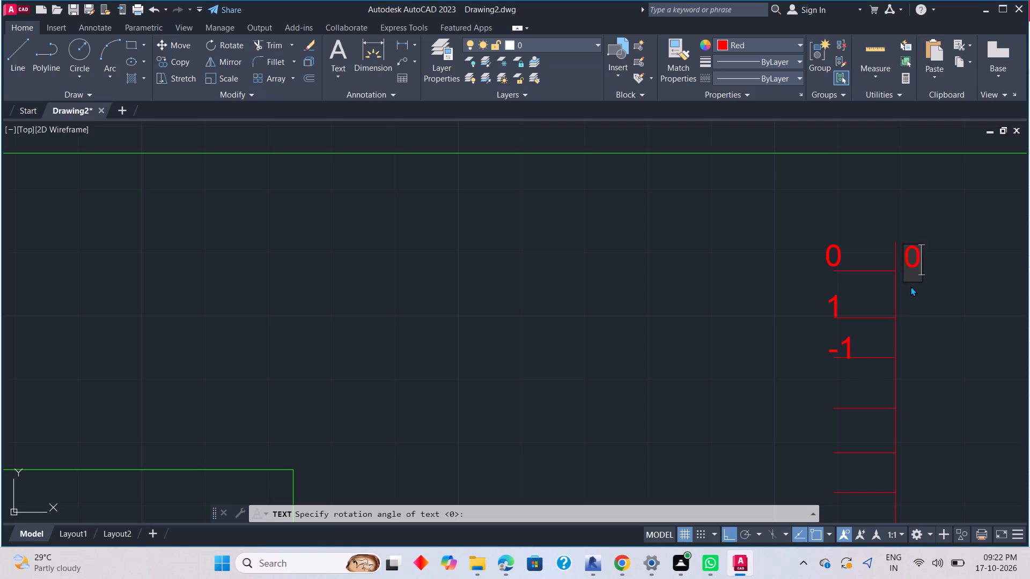
pyautogui.click(903, 315)
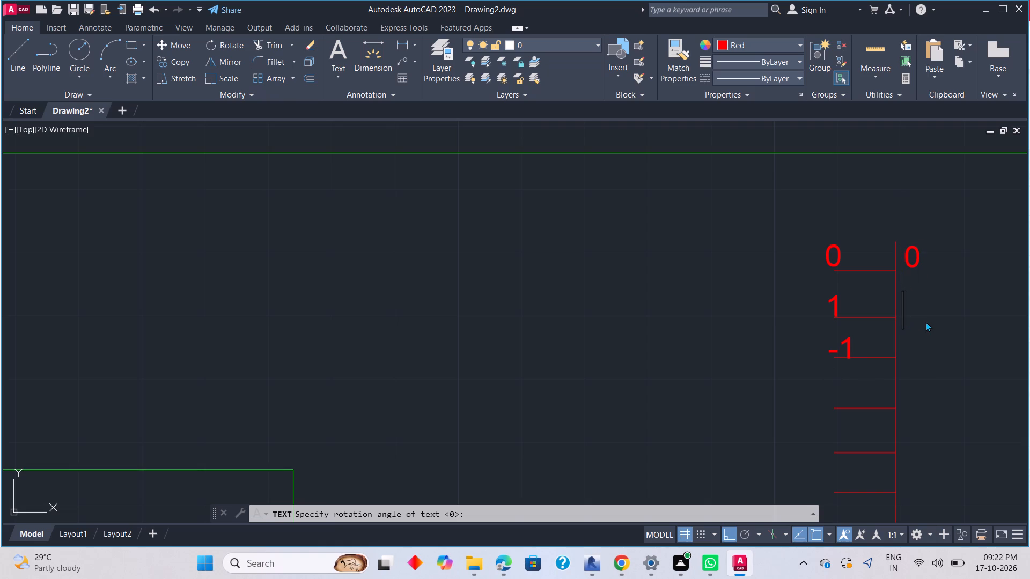
pyautogui.press('1')
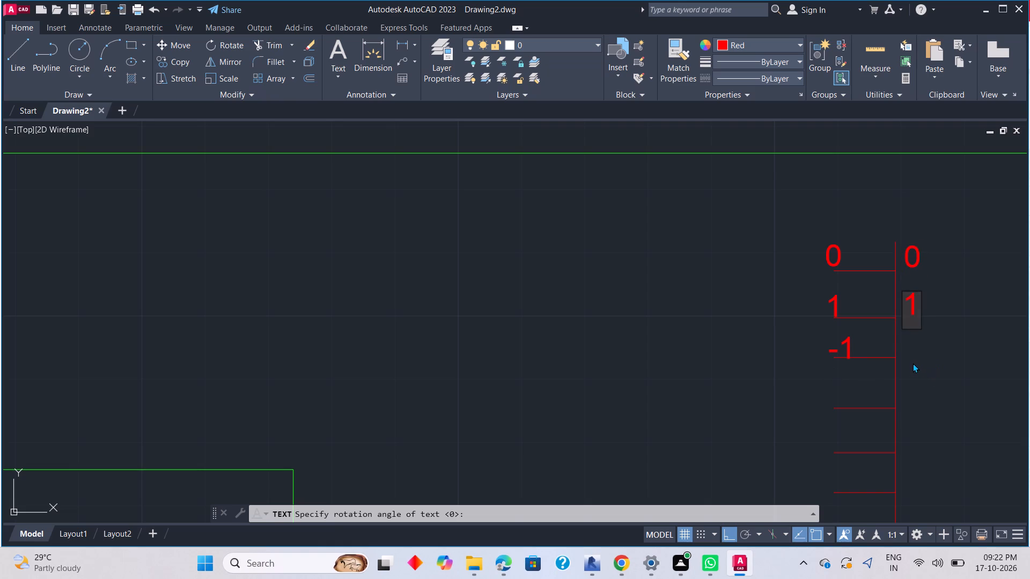
pyautogui.click(907, 355)
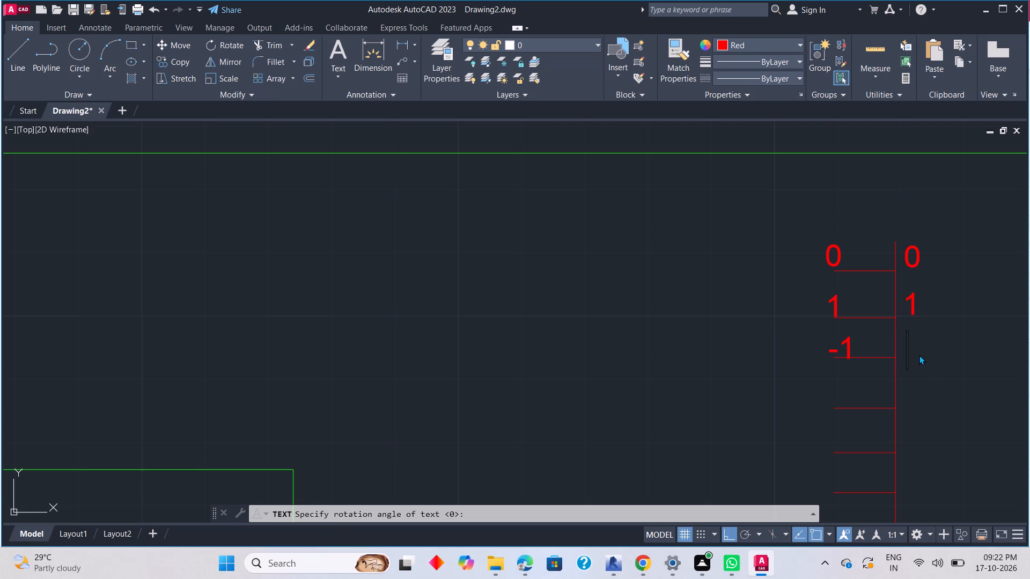
pyautogui.press('2')
# Continue the numbering beside the red vertical with labels 3 and 4 at the fourth and fifth ticks.
pyautogui.moveTo(918, 421); pyautogui.dragTo(913, 366, button='middle')
pyautogui.moveTo(908, 361); pyautogui.dragTo(904, 323, button='middle')
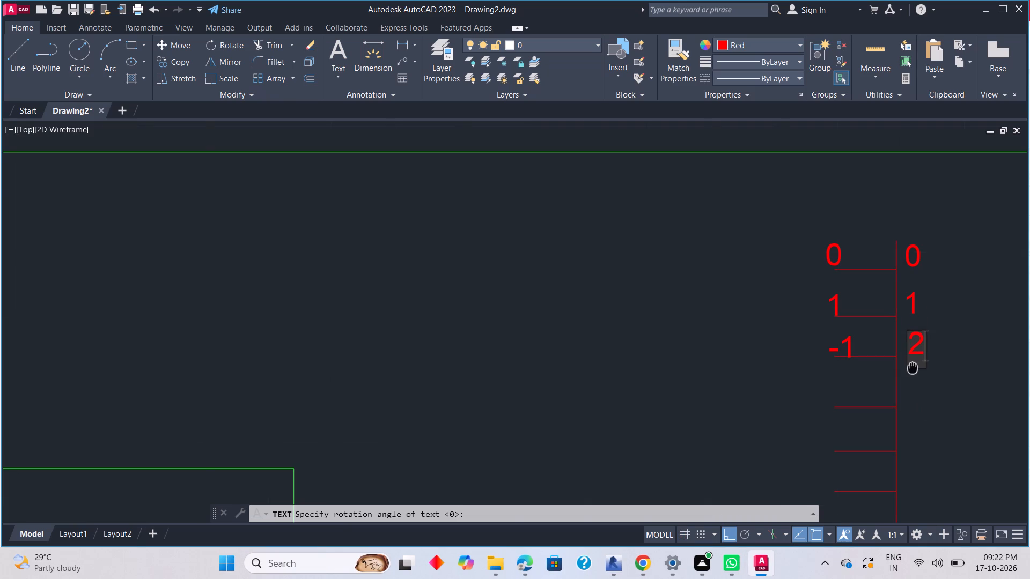
pyautogui.moveTo(904, 323); pyautogui.dragTo(901, 306, button='middle')
pyautogui.moveTo(915, 397); pyautogui.dragTo(901, 347, button='middle')
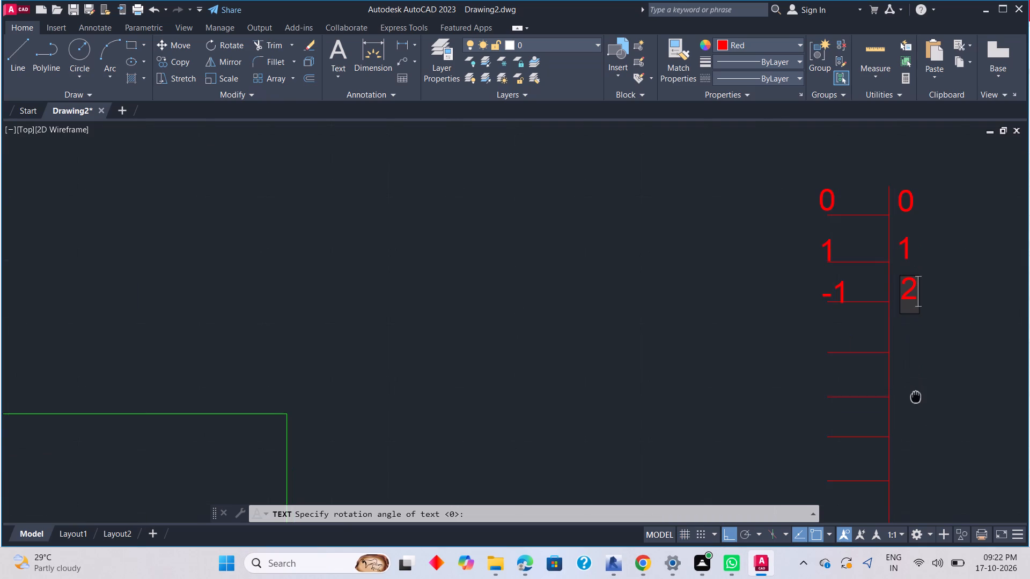
pyautogui.moveTo(901, 347); pyautogui.dragTo(901, 345, button='middle')
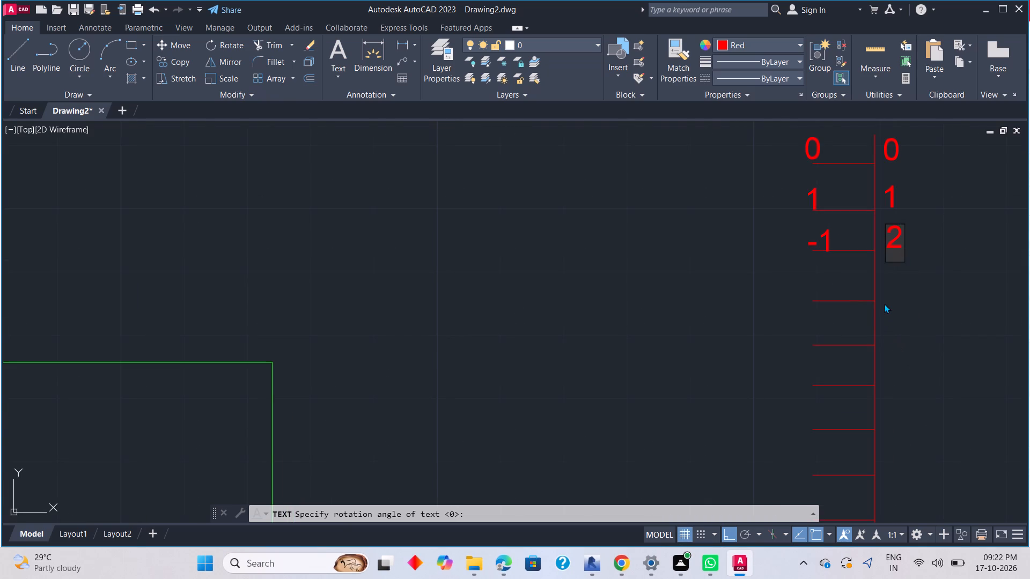
pyautogui.click(883, 302)
pyautogui.press('3')
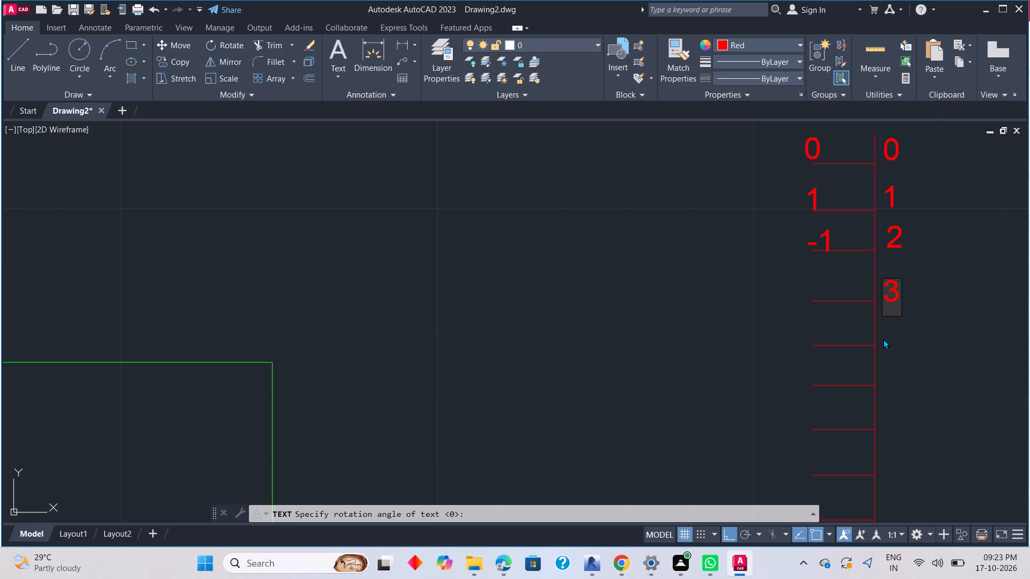
pyautogui.click(885, 345)
pyautogui.press('4')
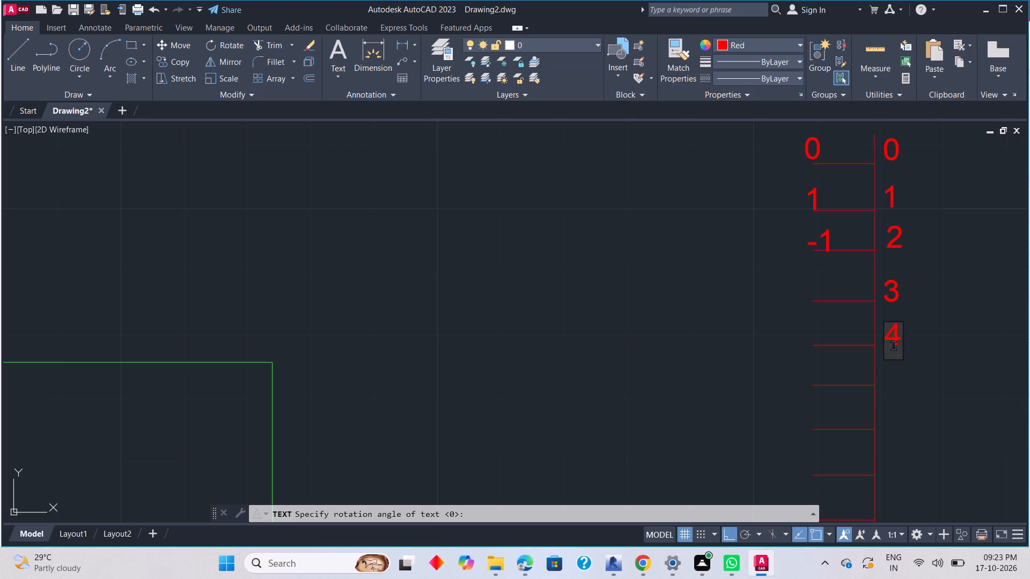
# Place labels 5 and 6 beside the red vertical, level with the sixth and seventh ticks.
pyautogui.click(886, 379)
pyautogui.click(888, 395)
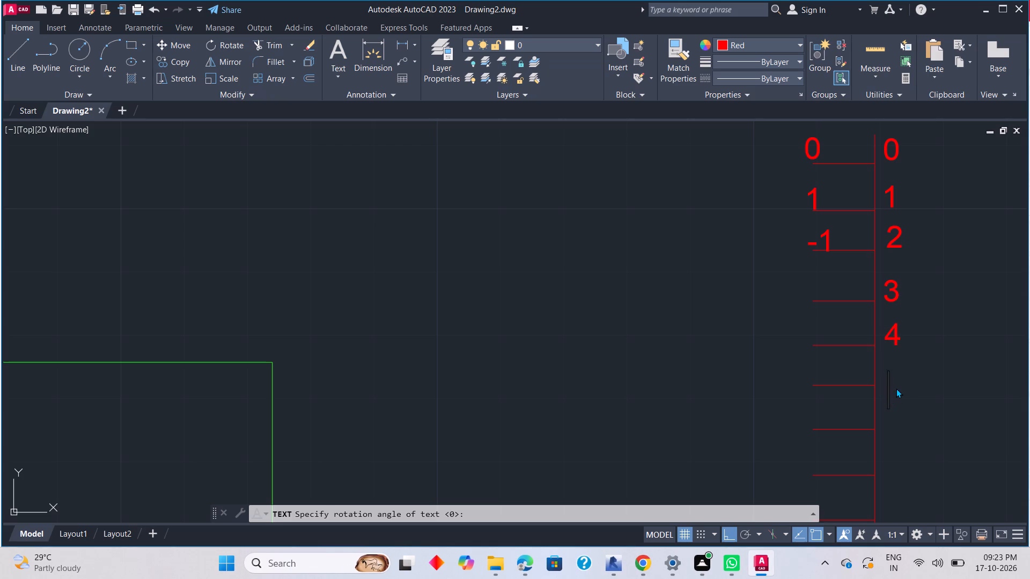
pyautogui.click(880, 390)
pyautogui.click(887, 389)
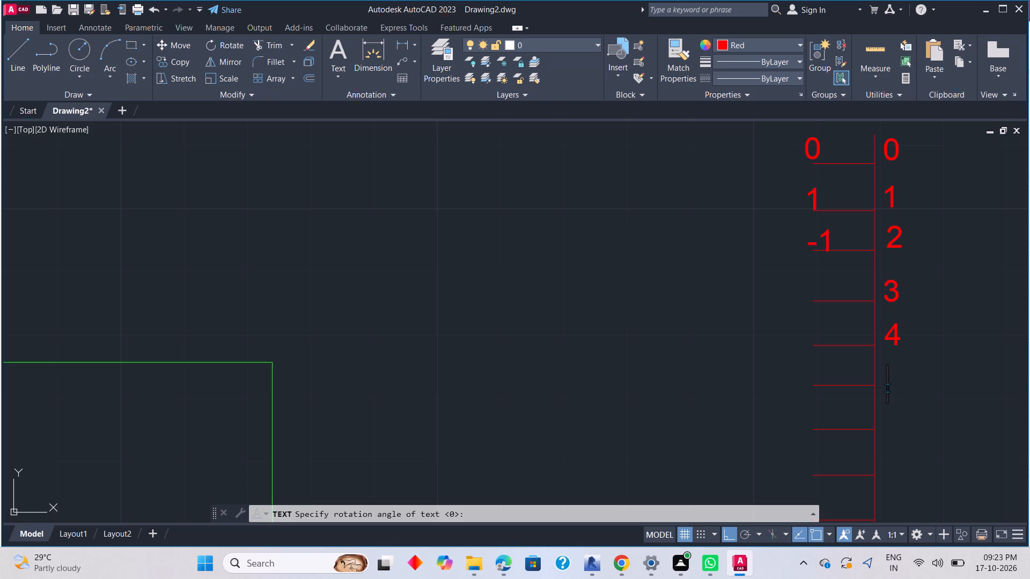
pyautogui.press('5')
pyautogui.click(889, 420)
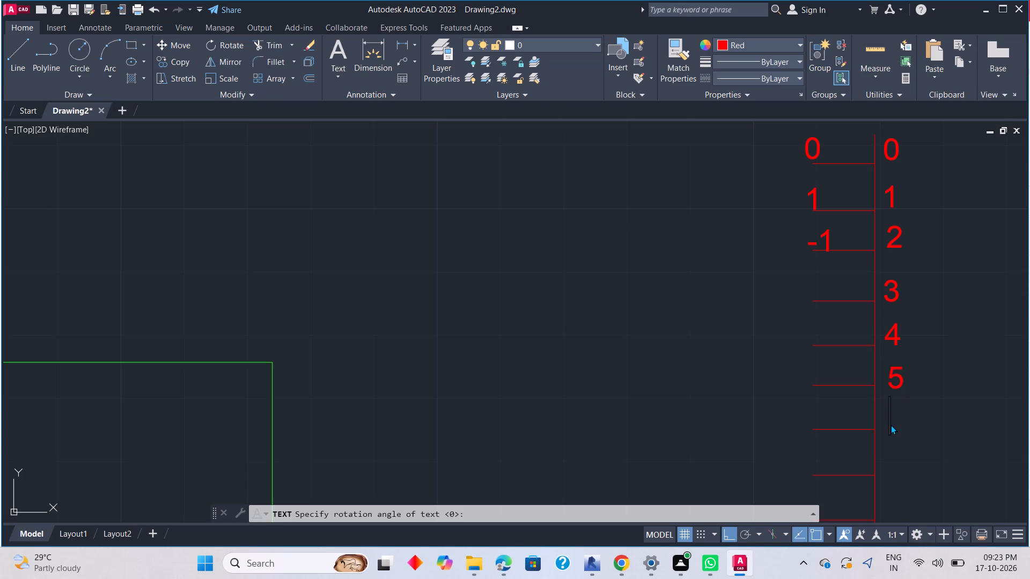
pyautogui.click(889, 435)
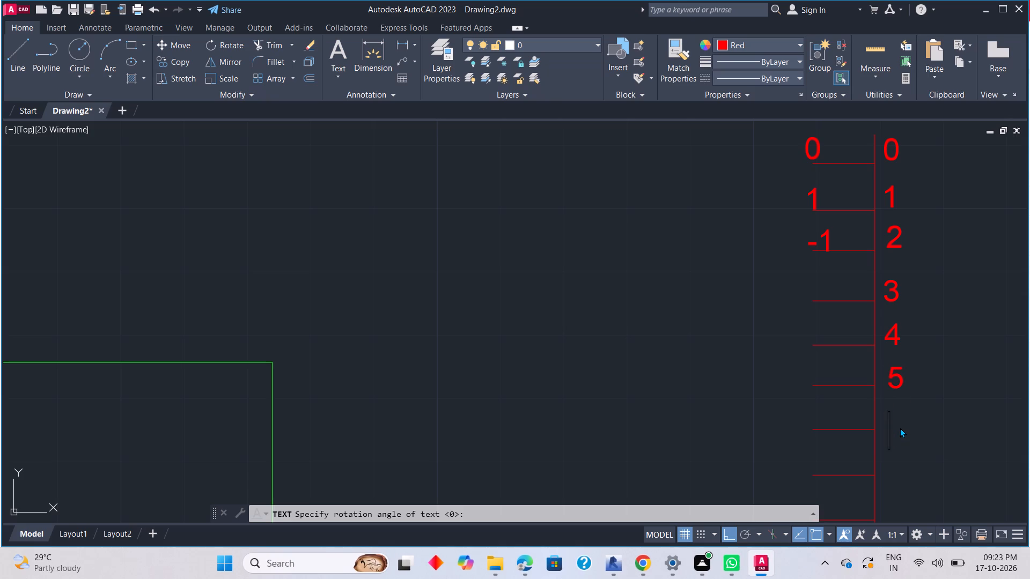
pyautogui.press('6')
# Continue the numbering beside the red vertical with labels 7 and 8 at the eighth and ninth ticks.
pyautogui.moveTo(907, 444); pyautogui.dragTo(890, 333, button='middle')
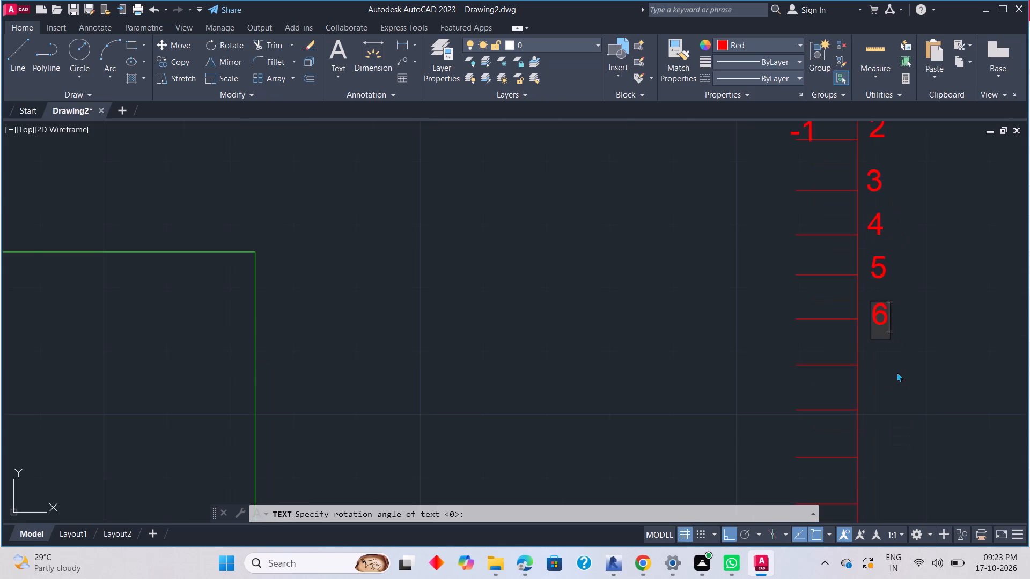
pyautogui.moveTo(897, 379); pyautogui.dragTo(896, 352, button='middle')
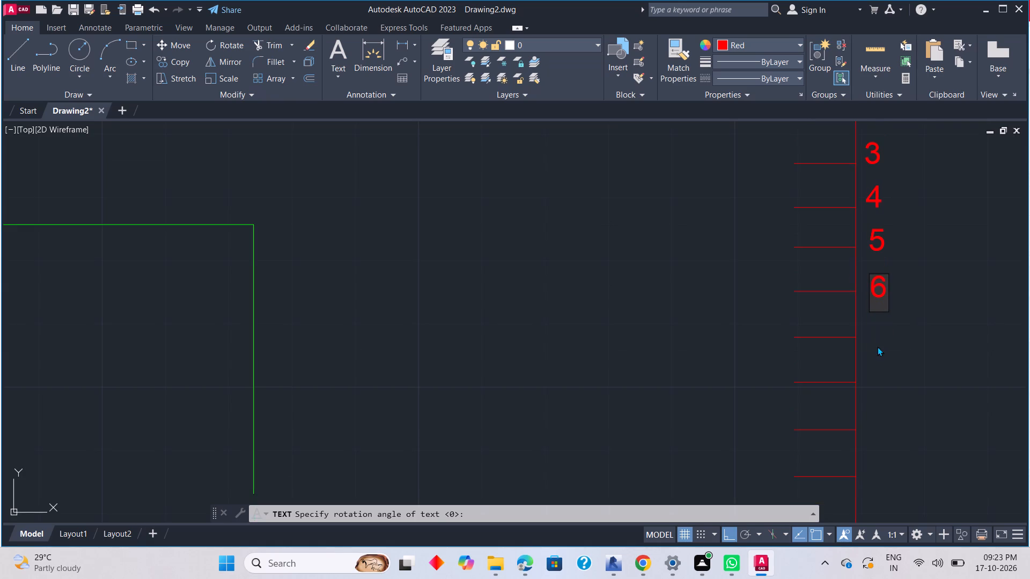
pyautogui.click(866, 332)
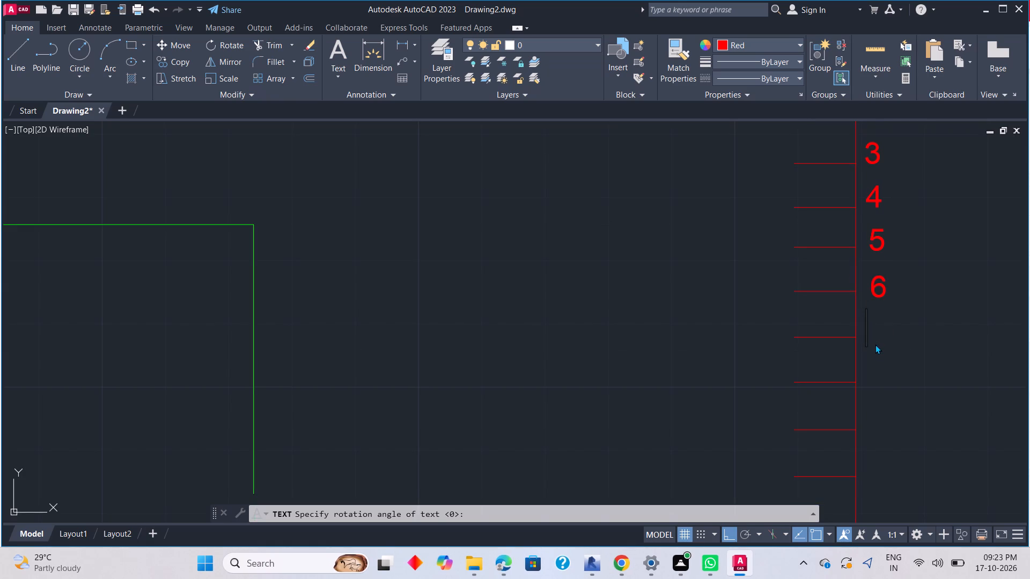
pyautogui.press('7')
pyautogui.click(873, 377)
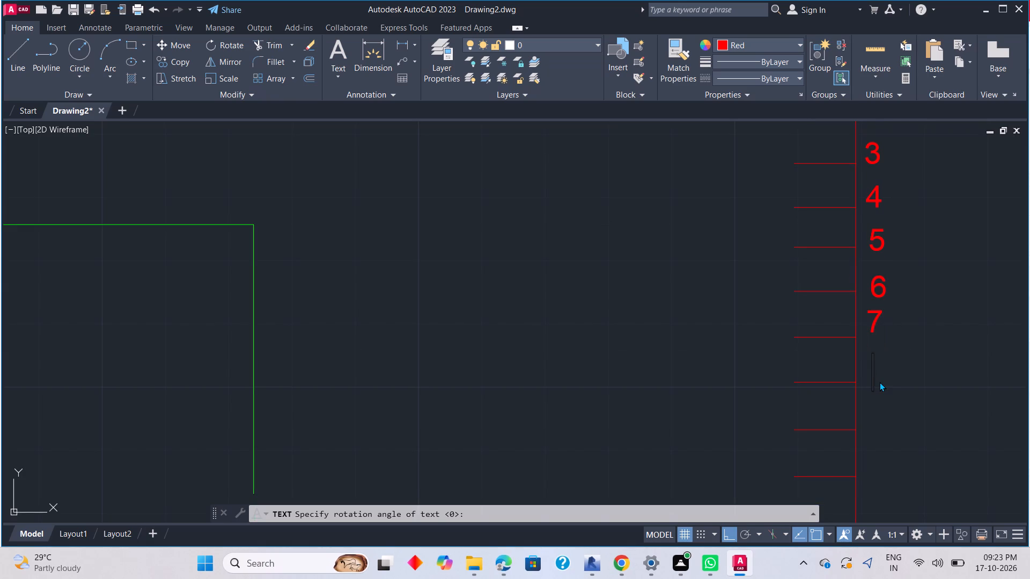
pyautogui.click(876, 387)
pyautogui.click(872, 382)
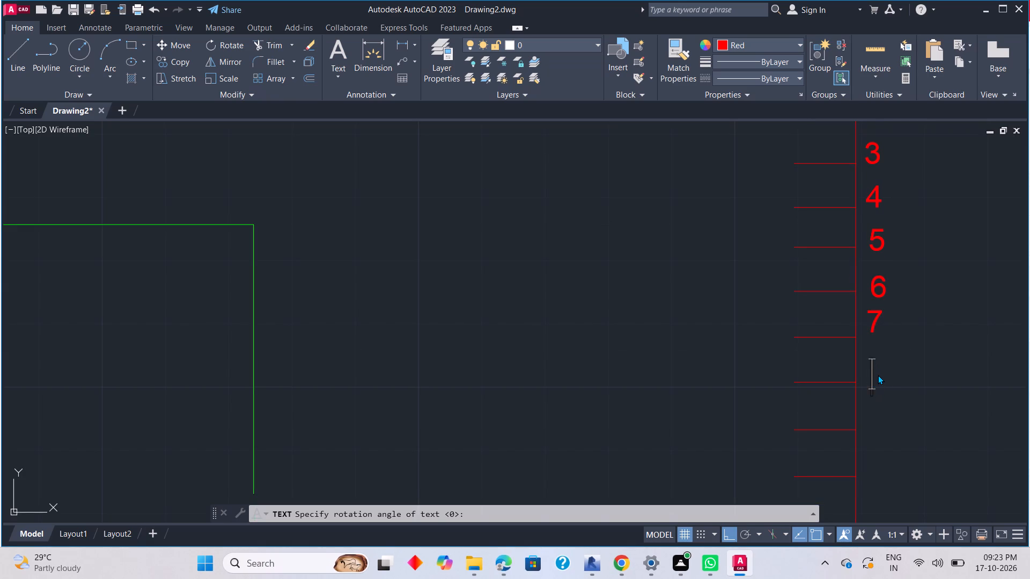
pyautogui.press('8')
# Add labels 9 and 10 beside the red vertical at the tenth and eleventh ticks.
pyautogui.moveTo(876, 422); pyautogui.dragTo(872, 433)
pyautogui.click(870, 437)
pyautogui.click(883, 430)
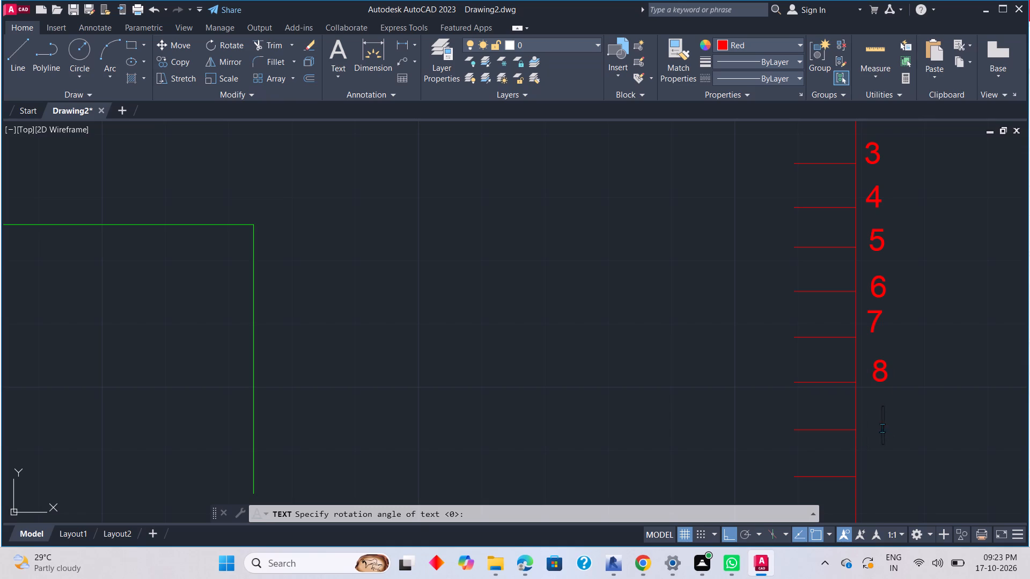
pyautogui.press('8')
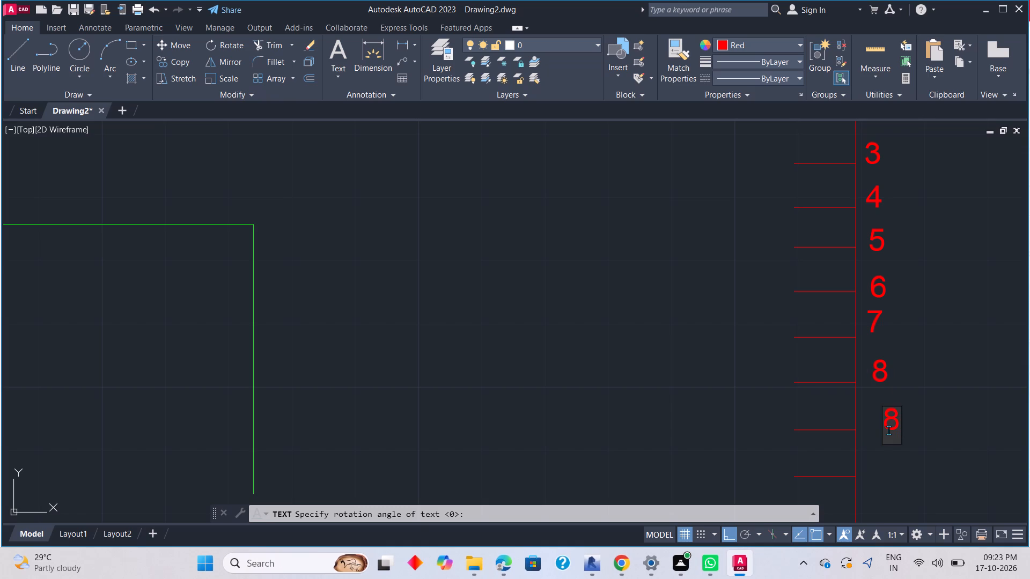
pyautogui.press('BackSpace')
pyautogui.click(873, 429)
pyautogui.press('9')
pyautogui.moveTo(904, 456); pyautogui.dragTo(883, 318, button='middle')
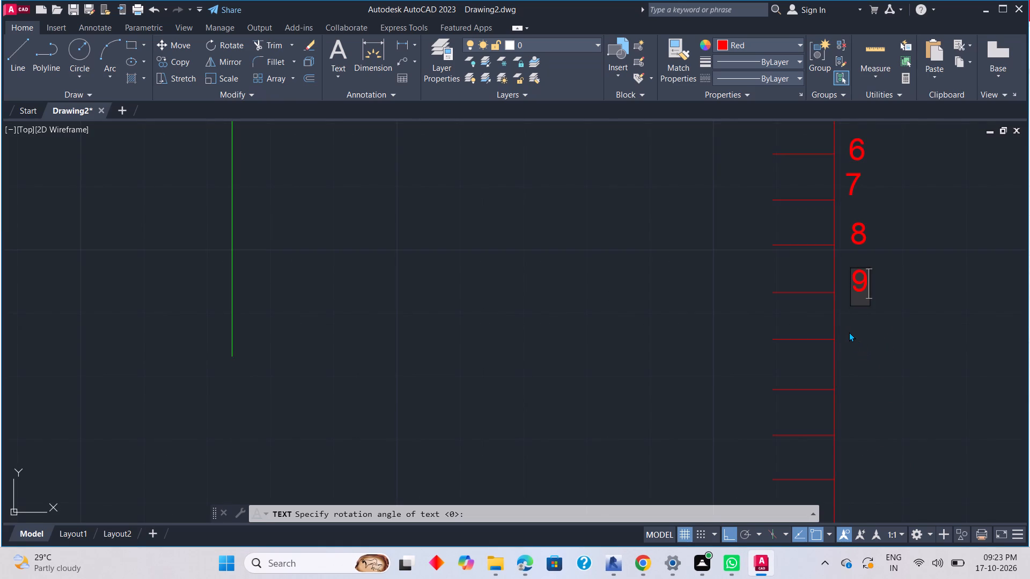
pyautogui.click(851, 338)
pyautogui.write('10')
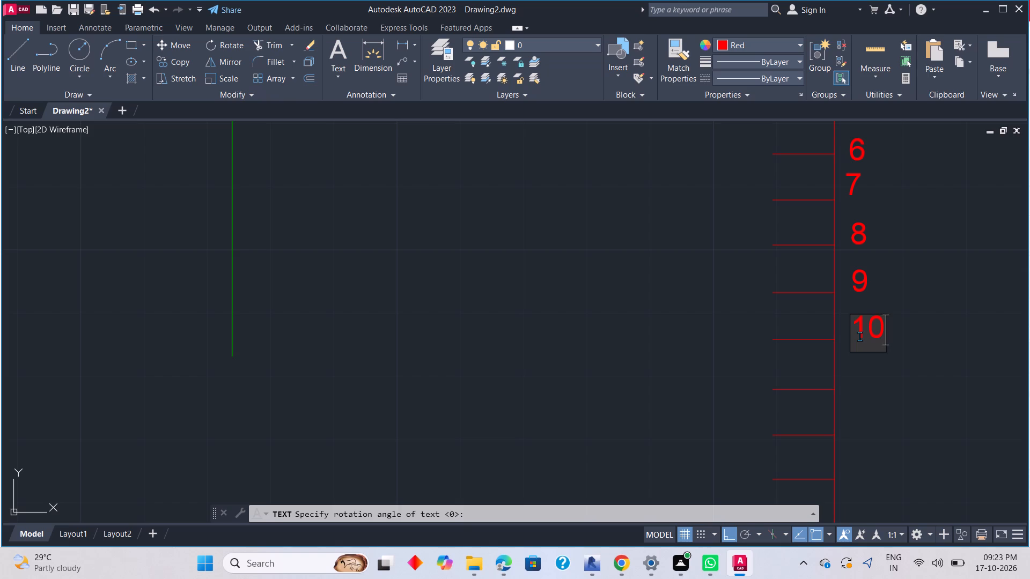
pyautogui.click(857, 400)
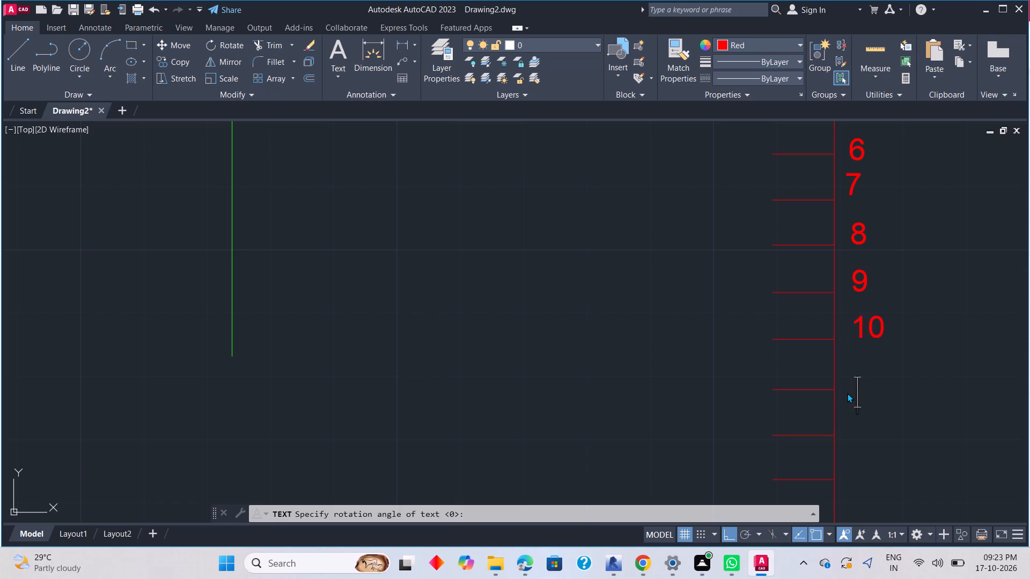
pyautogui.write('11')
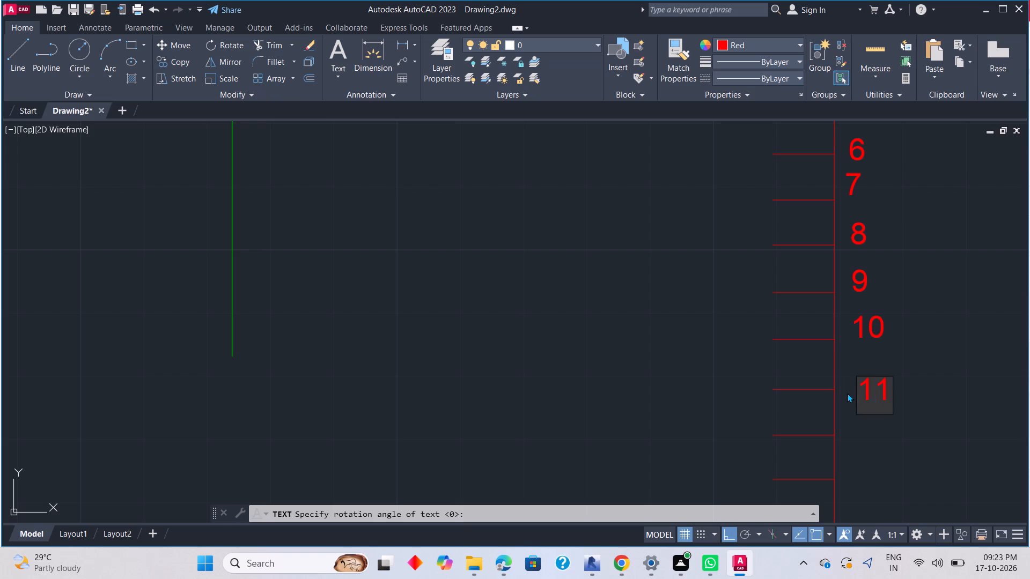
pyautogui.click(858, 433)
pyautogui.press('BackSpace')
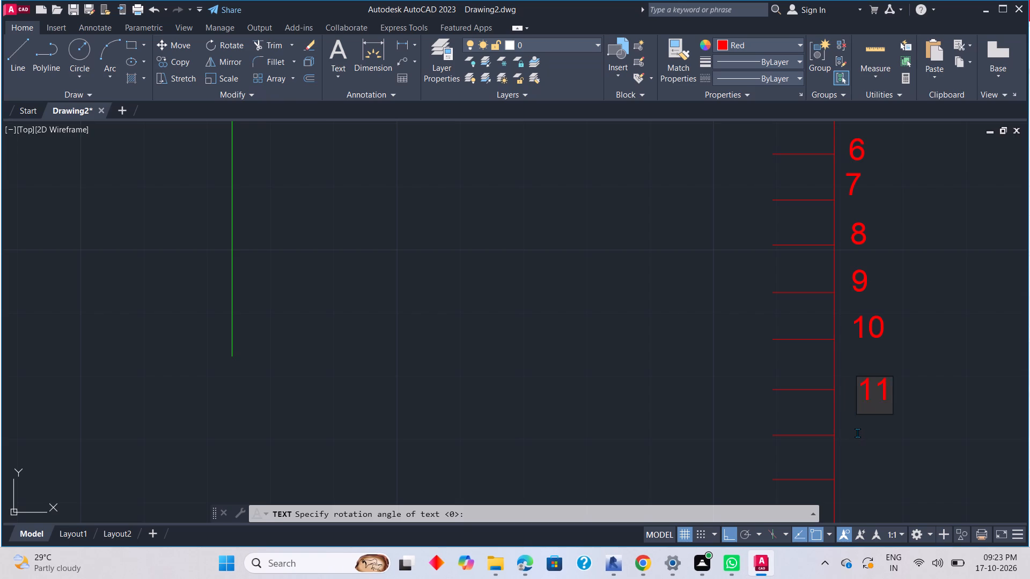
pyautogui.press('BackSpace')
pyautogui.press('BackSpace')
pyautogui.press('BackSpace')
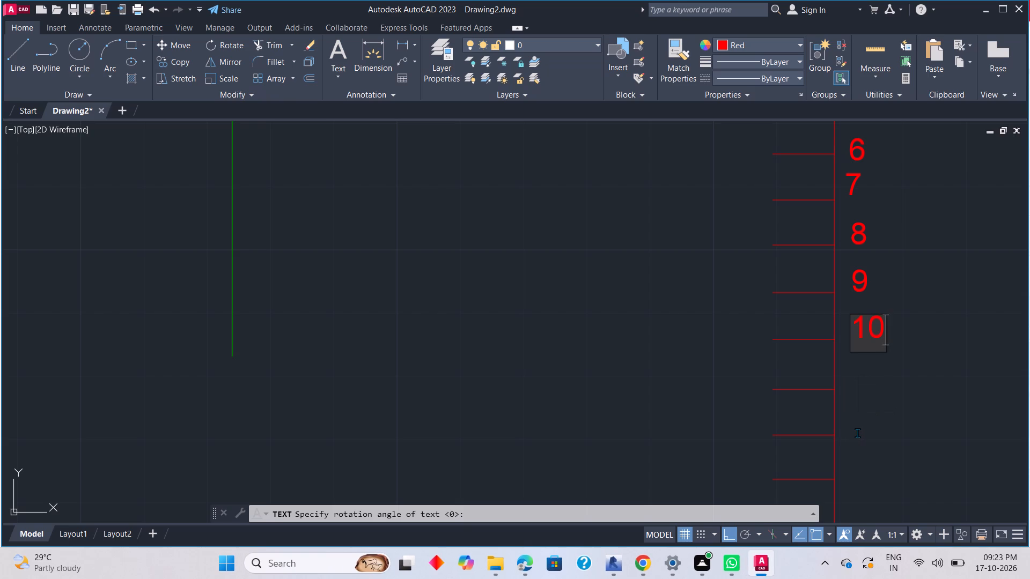
# Place labels 11, 12 and 13 beside the red vertical at the three ticks below label 10.
pyautogui.click(855, 387)
pyautogui.write('11')
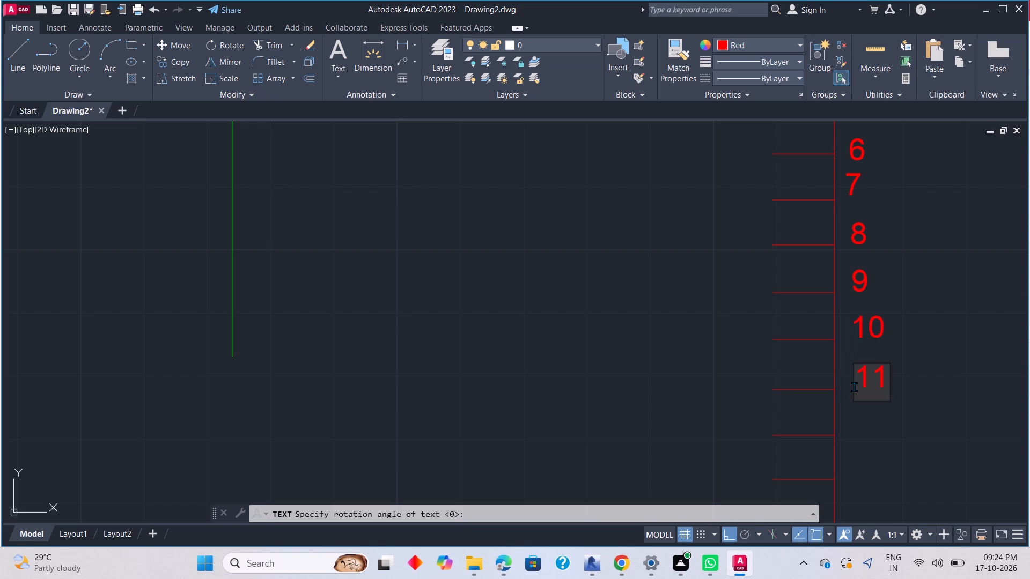
pyautogui.click(858, 439)
pyautogui.write('12')
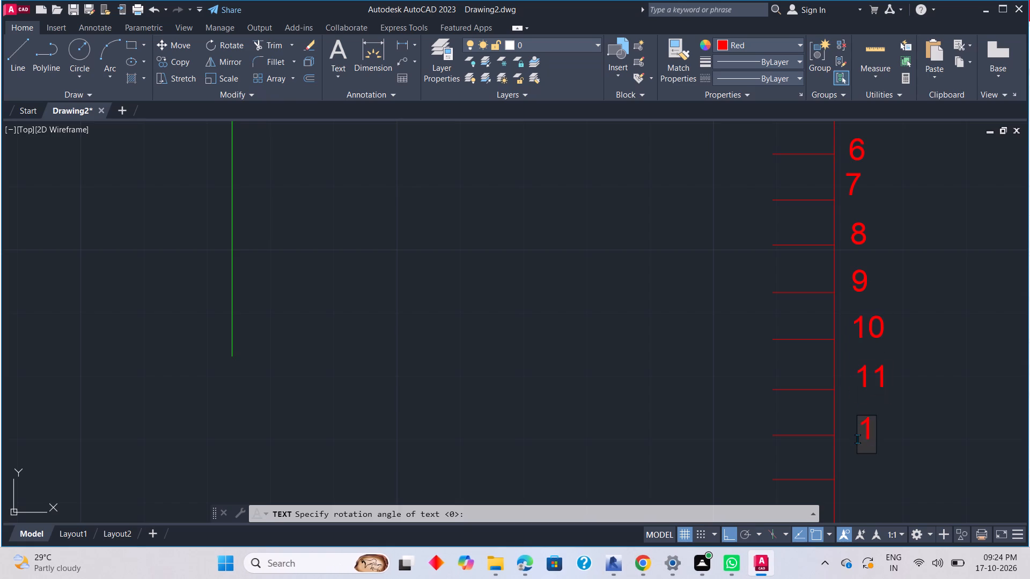
pyautogui.click(860, 482)
pyautogui.press('3')
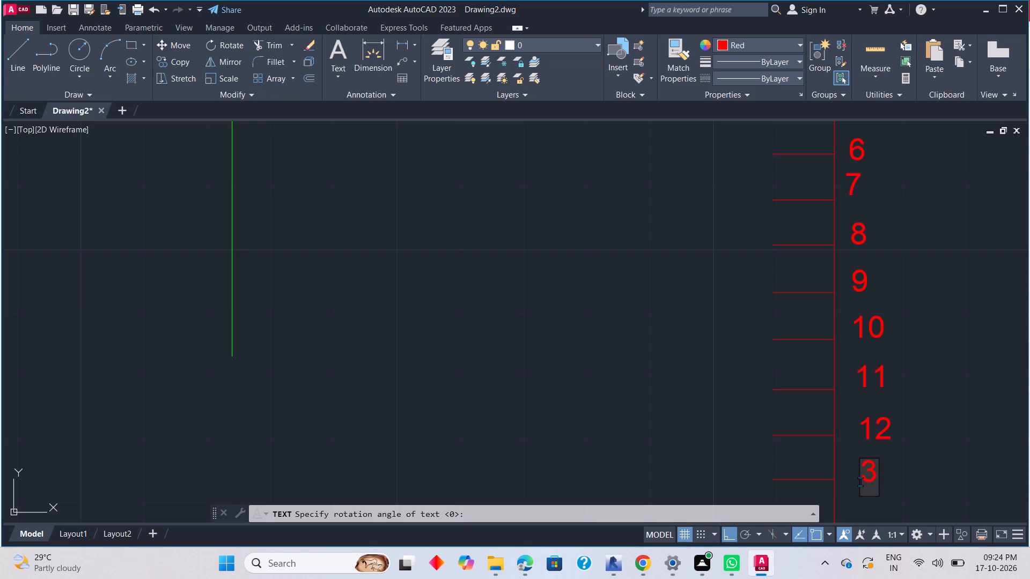
pyautogui.press('BackSpace')
pyautogui.write('13')
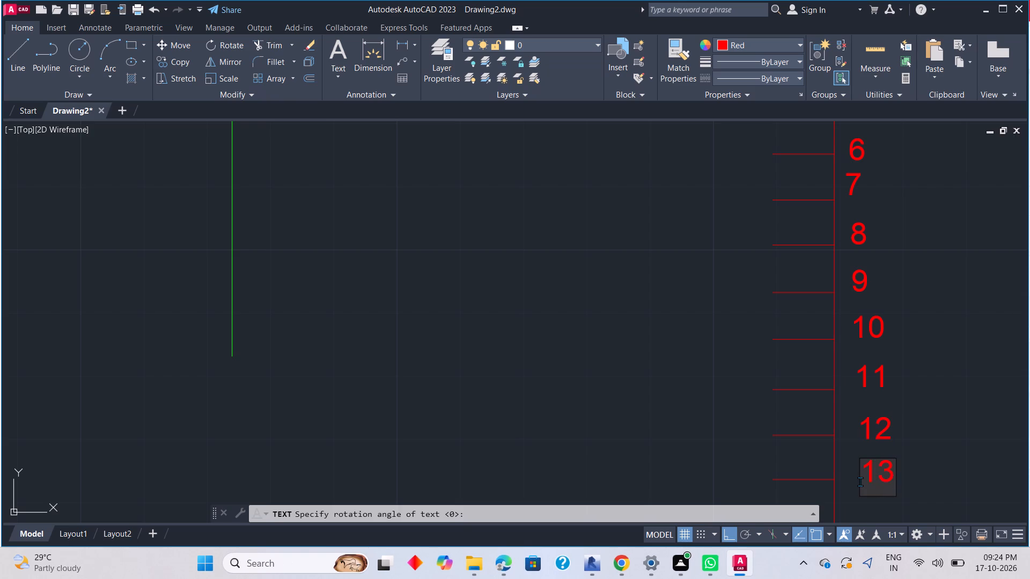
# Finish the numbering beside the red vertical with labels 14 and 15 at the last two ticks.
pyautogui.scroll(-5, 860, 482)
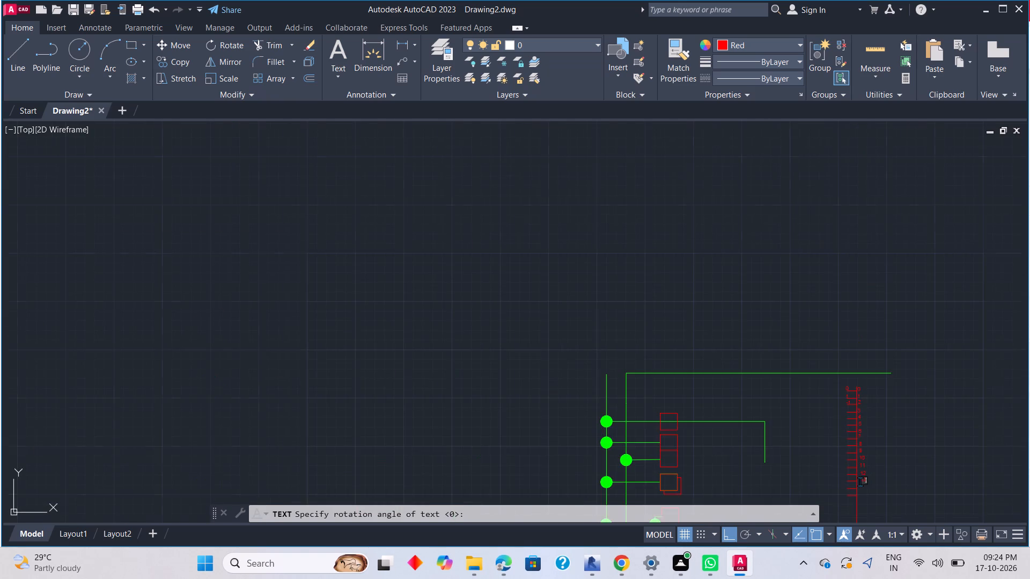
pyautogui.scroll(2, 860, 482)
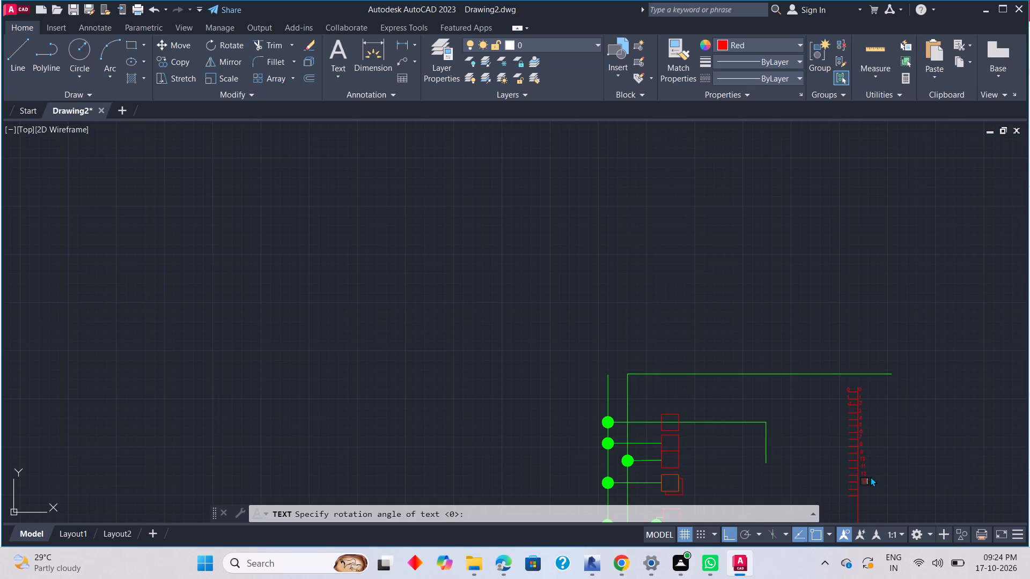
pyautogui.moveTo(873, 477); pyautogui.dragTo(807, 146, button='middle')
pyautogui.scroll(1, 809, 167)
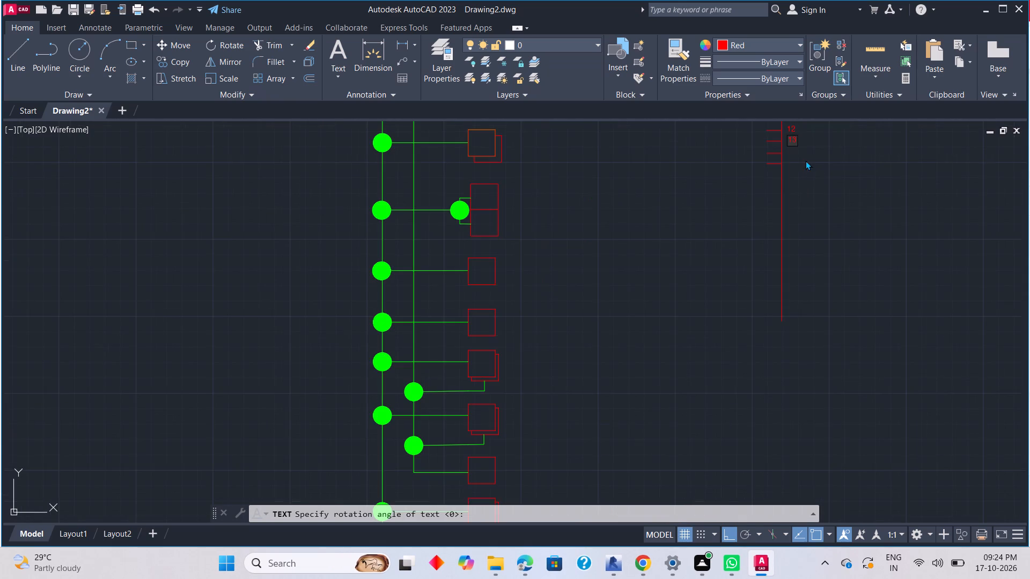
pyautogui.moveTo(804, 159); pyautogui.dragTo(840, 322, button='middle')
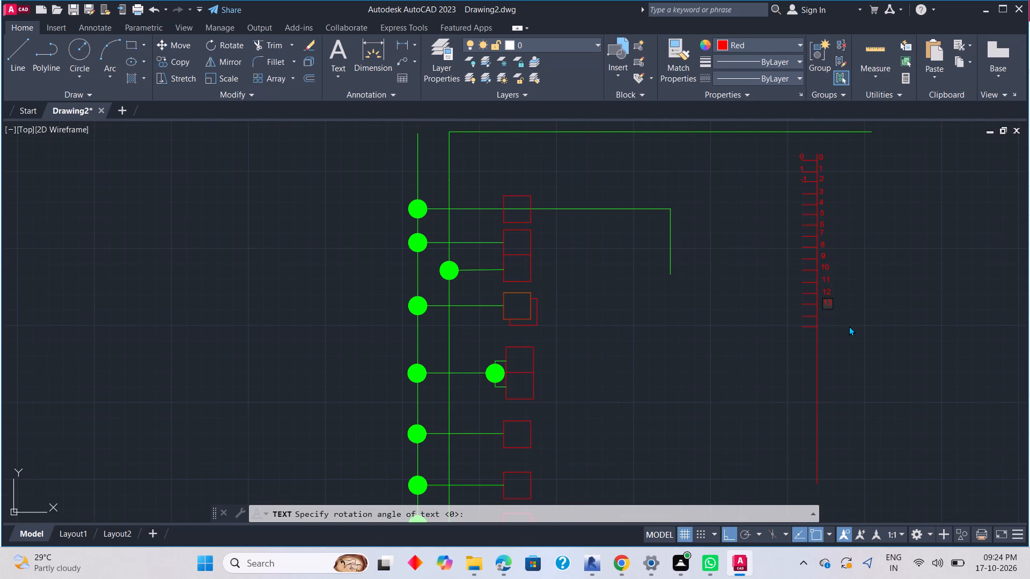
pyautogui.scroll(3, 841, 328)
pyautogui.click(775, 285)
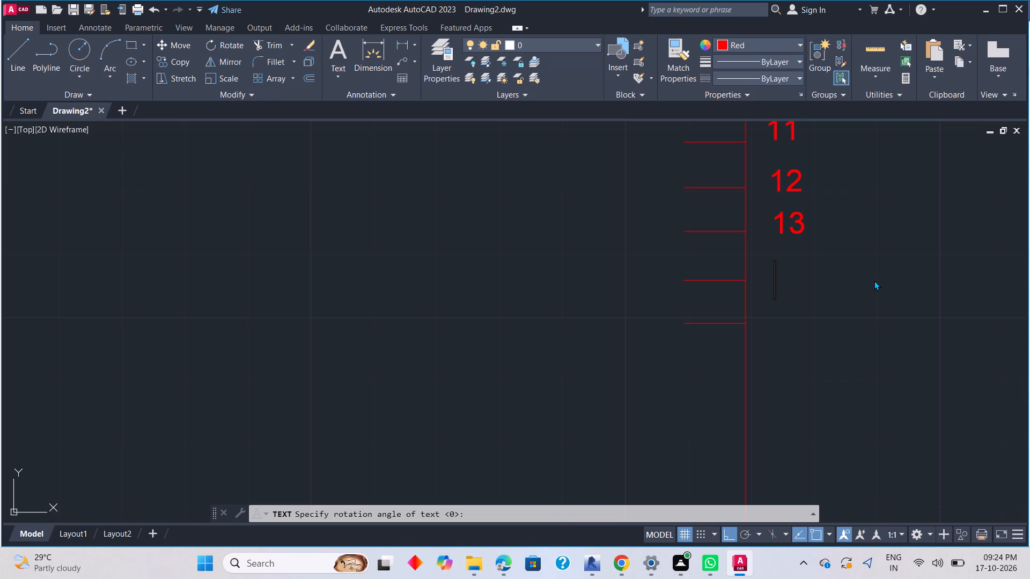
pyautogui.write('14')
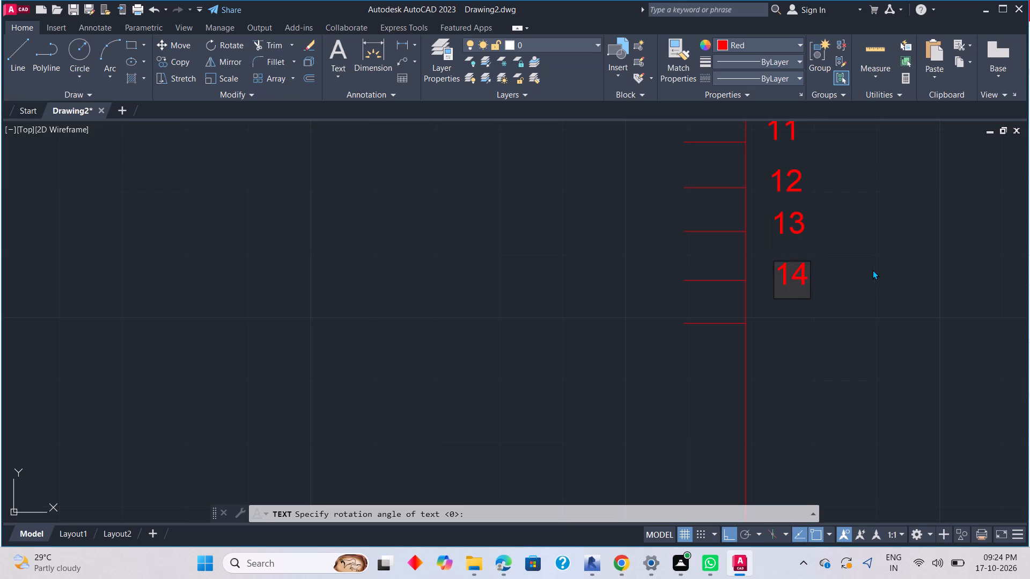
pyautogui.click(778, 327)
pyautogui.write('15')
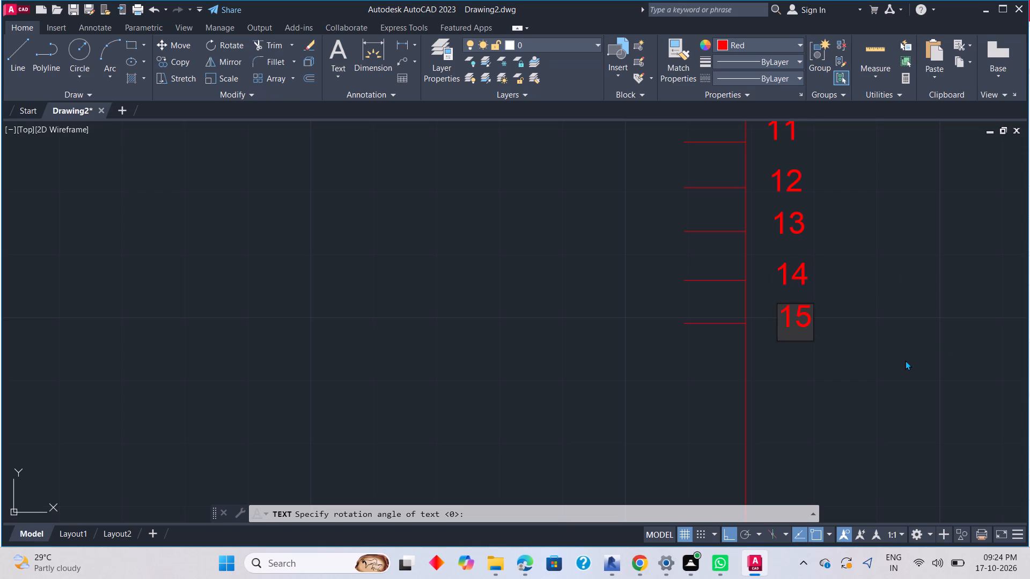
pyautogui.scroll(-3, 904, 361)
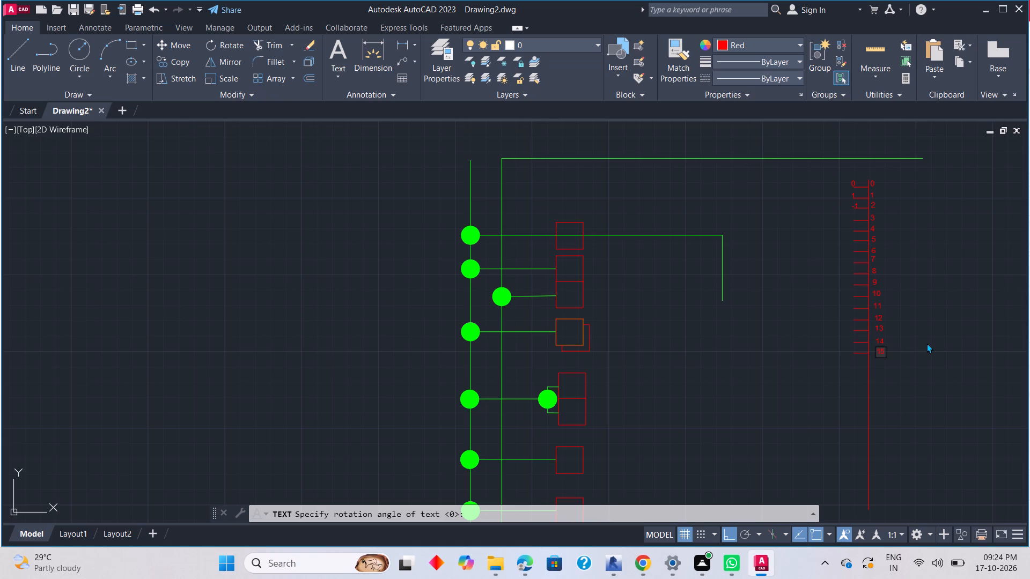
pyautogui.click(928, 343)
pyautogui.press('Escape')
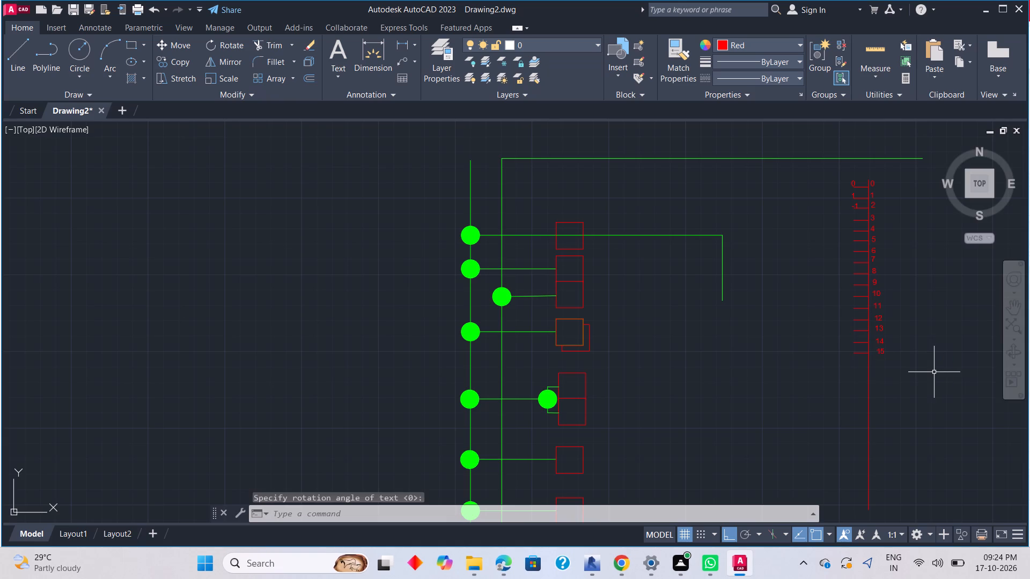
# Move label 10 closer to the red vertical and slightly down, level with its tick.
pyautogui.scroll(3, 873, 346)
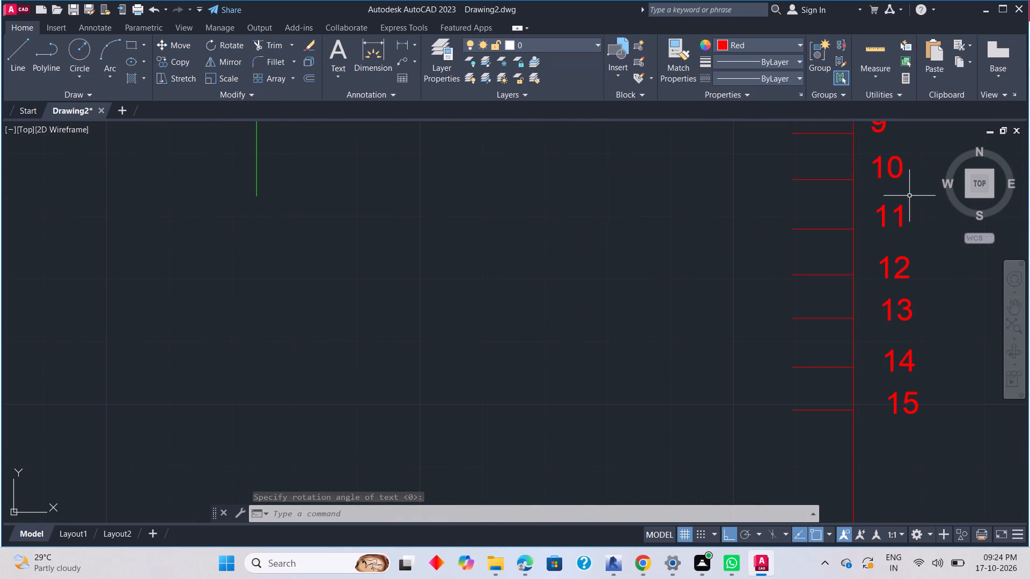
pyautogui.click(879, 175)
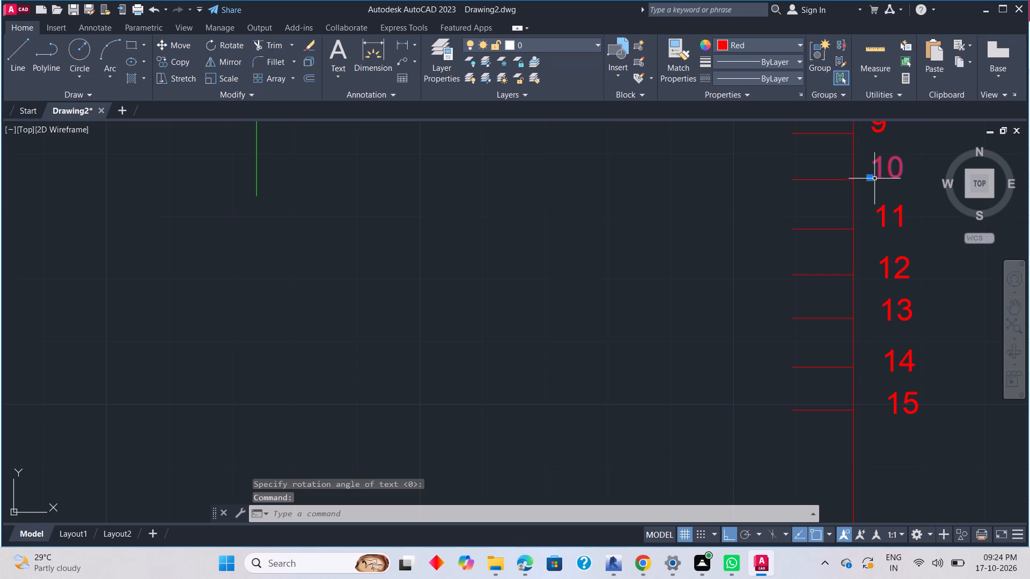
pyautogui.click(872, 177)
pyautogui.click(861, 178)
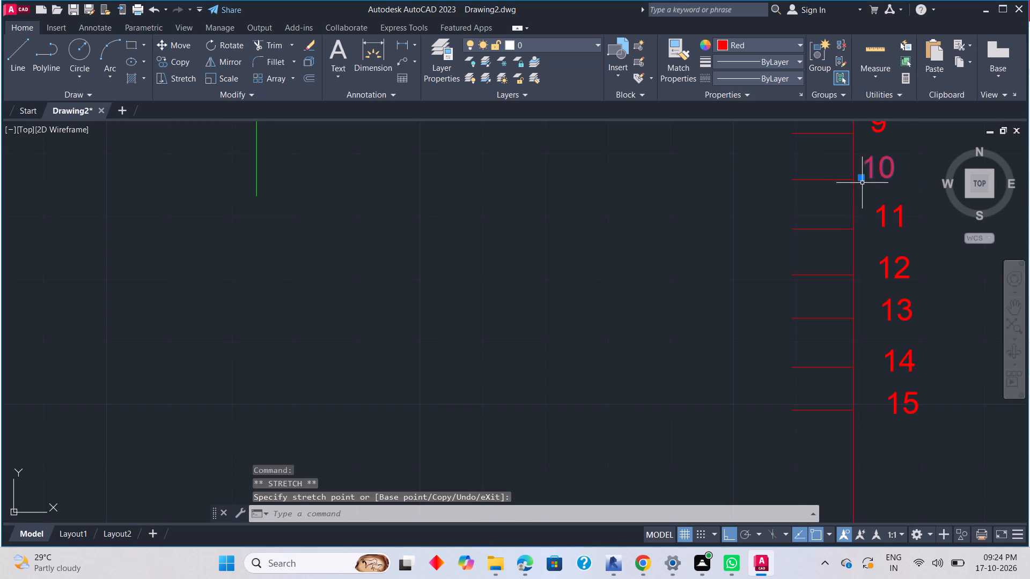
pyautogui.click(862, 178)
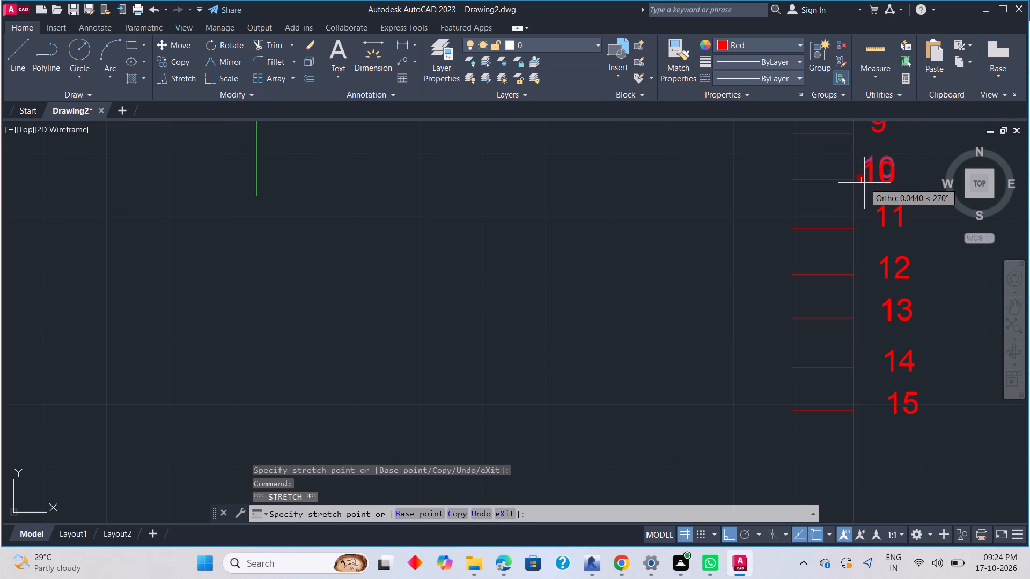
pyautogui.click(864, 184)
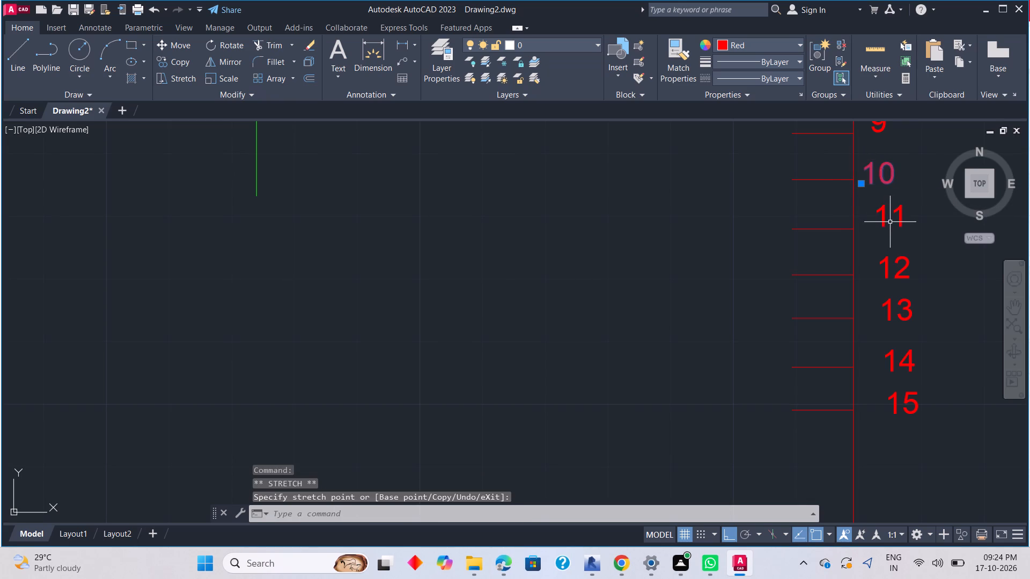
pyautogui.press('Escape')
# Turn off Ortho mode and move label 11 diagonally closer to the red vertical and its tick.
pyautogui.click(885, 224)
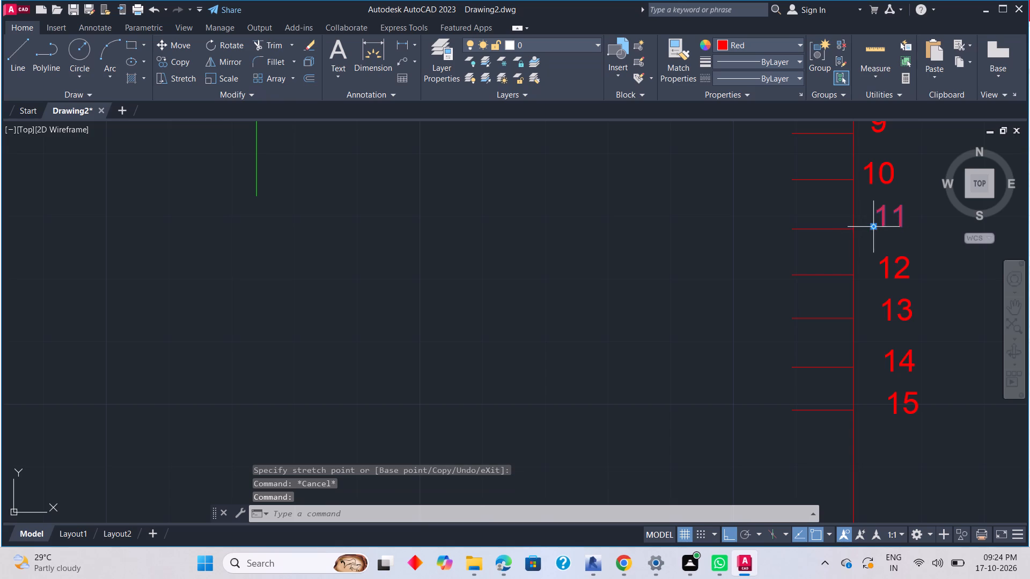
pyautogui.click(872, 228)
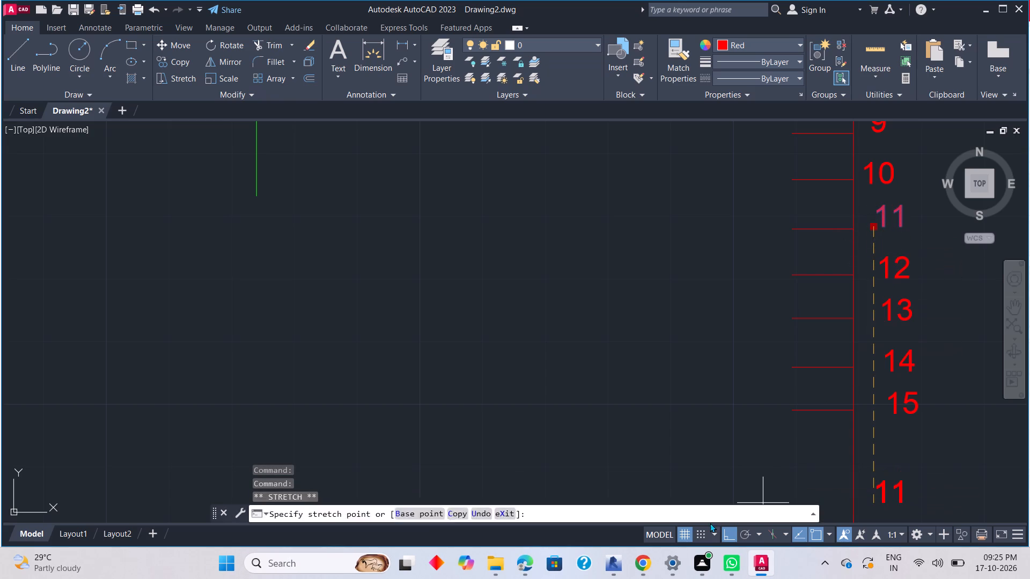
pyautogui.moveTo(725, 530); pyautogui.dragTo(726, 524)
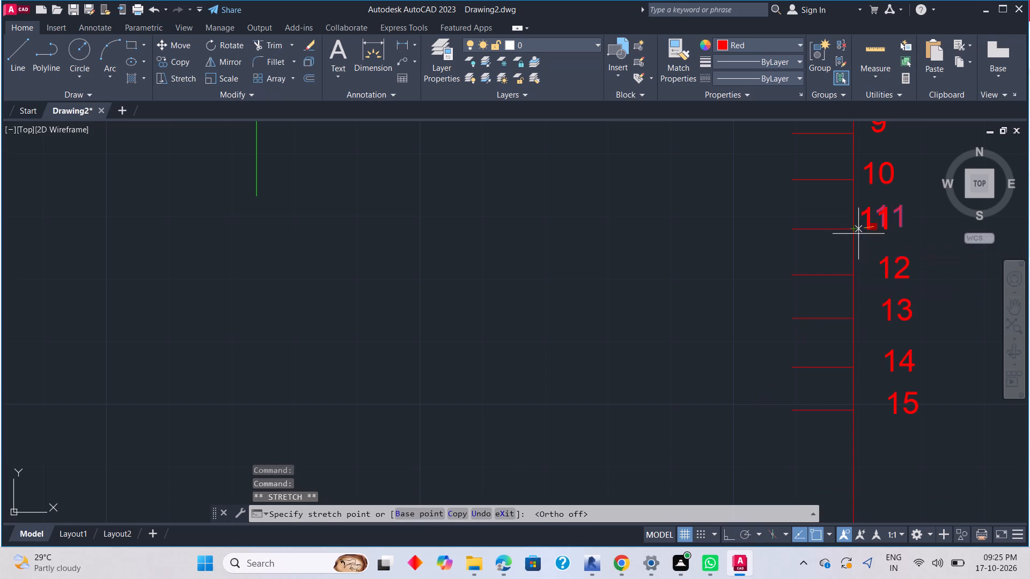
pyautogui.click(866, 237)
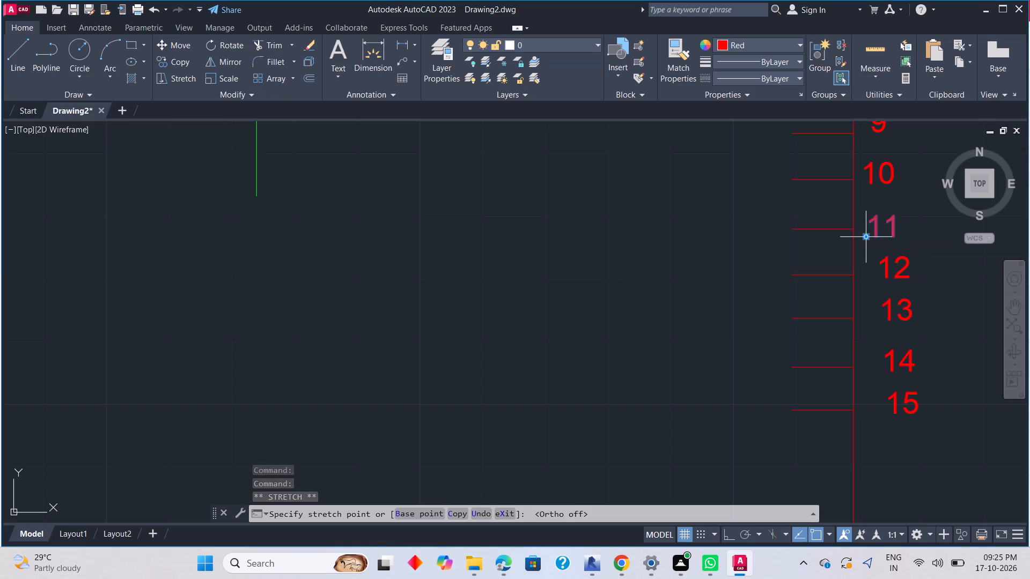
pyautogui.press('Escape')
# Move labels 12 and 13 closer to the red vertical, roughly in line with label 11.
pyautogui.click(901, 278)
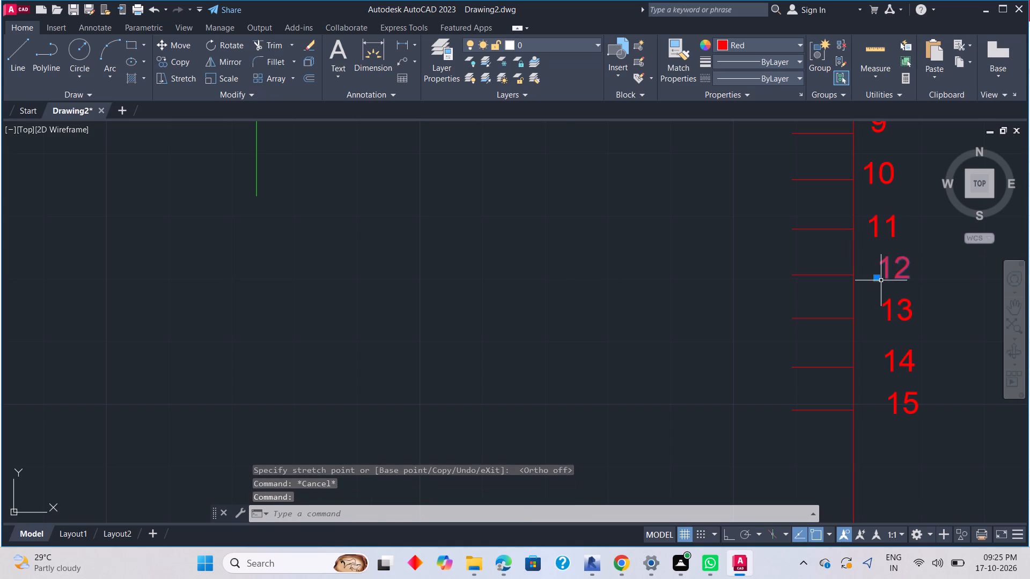
pyautogui.click(880, 280)
pyautogui.press('Escape')
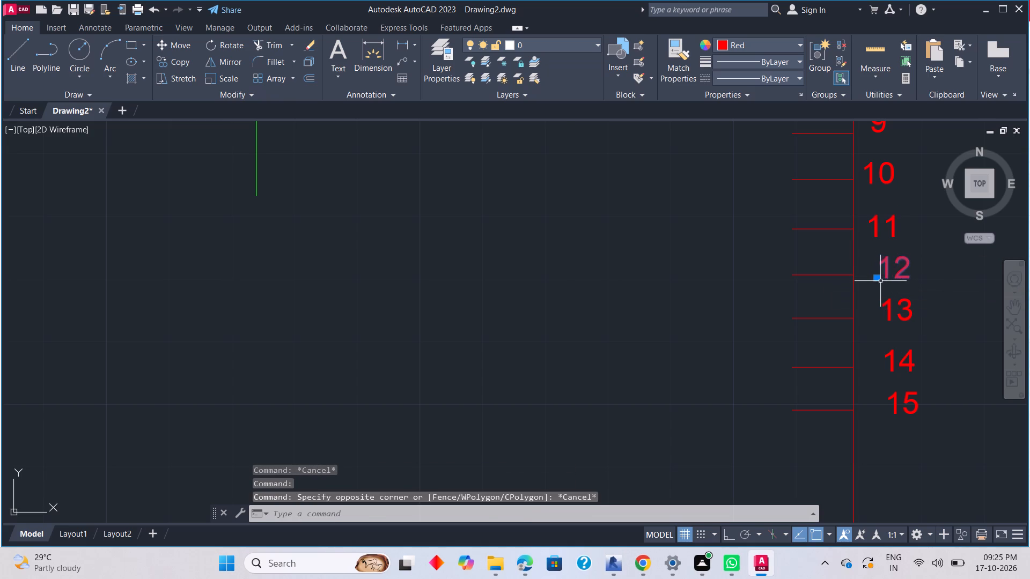
pyautogui.click(878, 280)
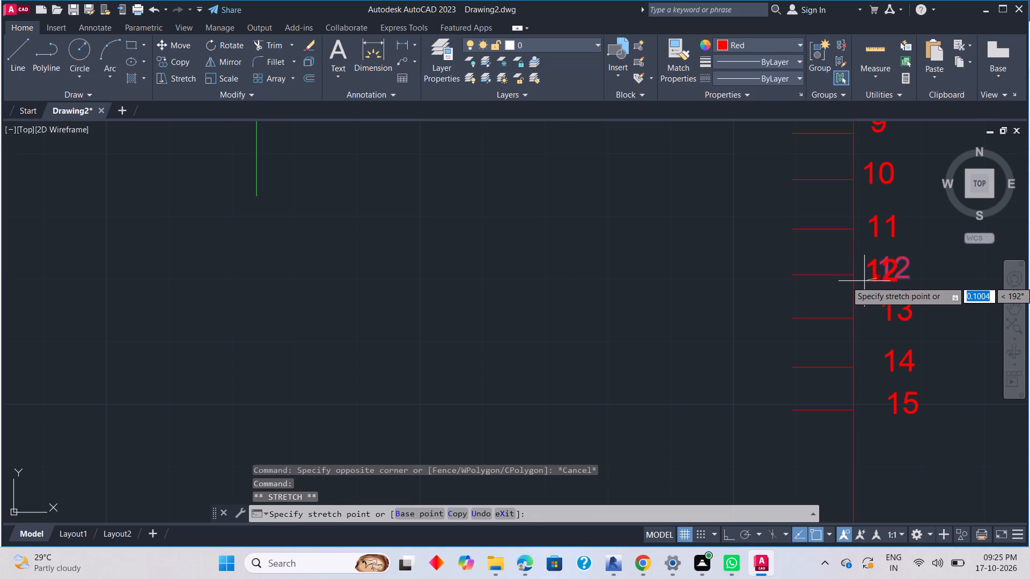
pyautogui.click(864, 281)
pyautogui.press('Escape')
pyautogui.click(898, 314)
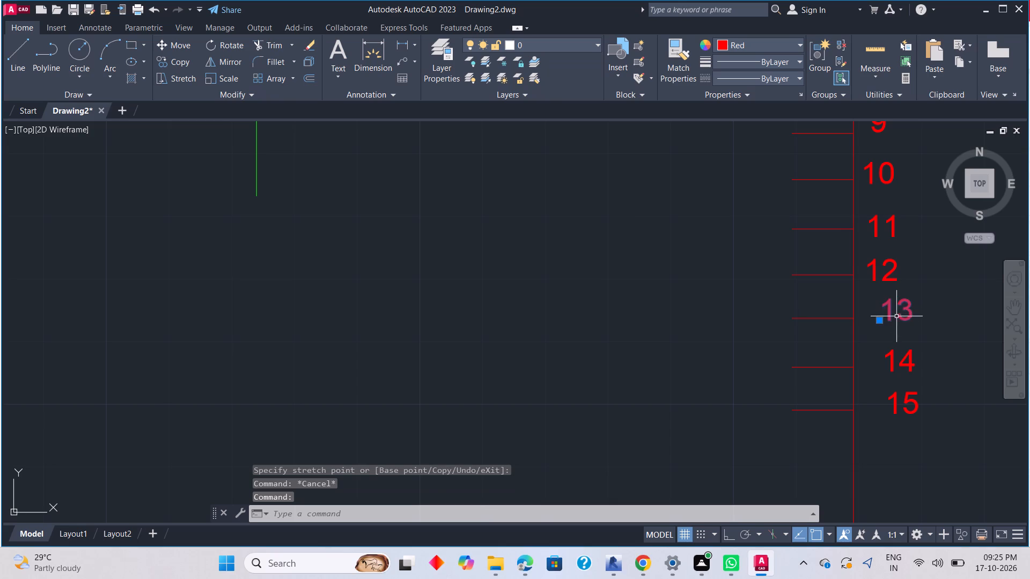
pyautogui.click(876, 322)
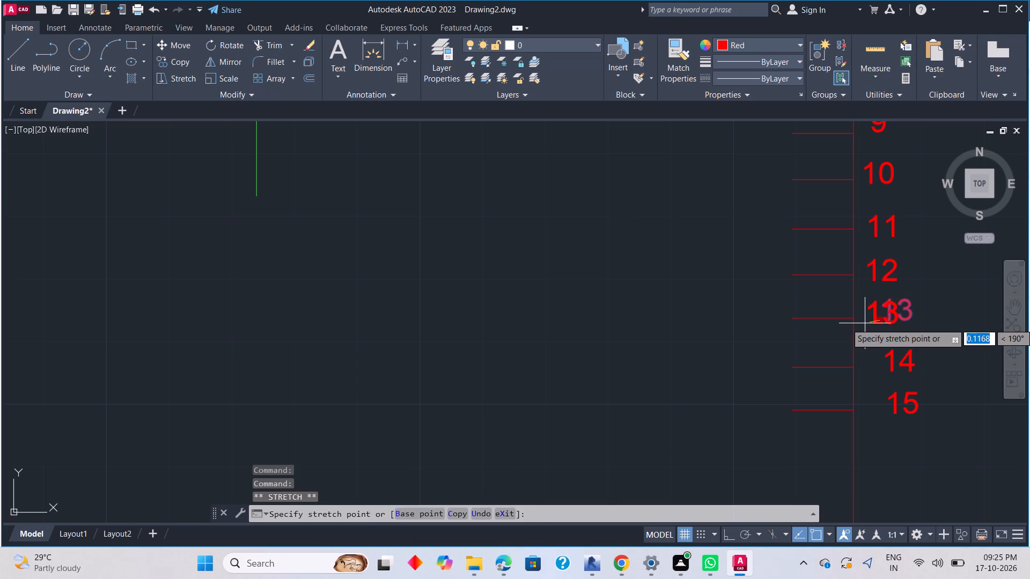
pyautogui.click(865, 323)
pyautogui.press('Escape')
# Move labels 14 and 15 closer to the red vertical, in line with the labels above them.
pyautogui.click(892, 366)
pyautogui.click(881, 375)
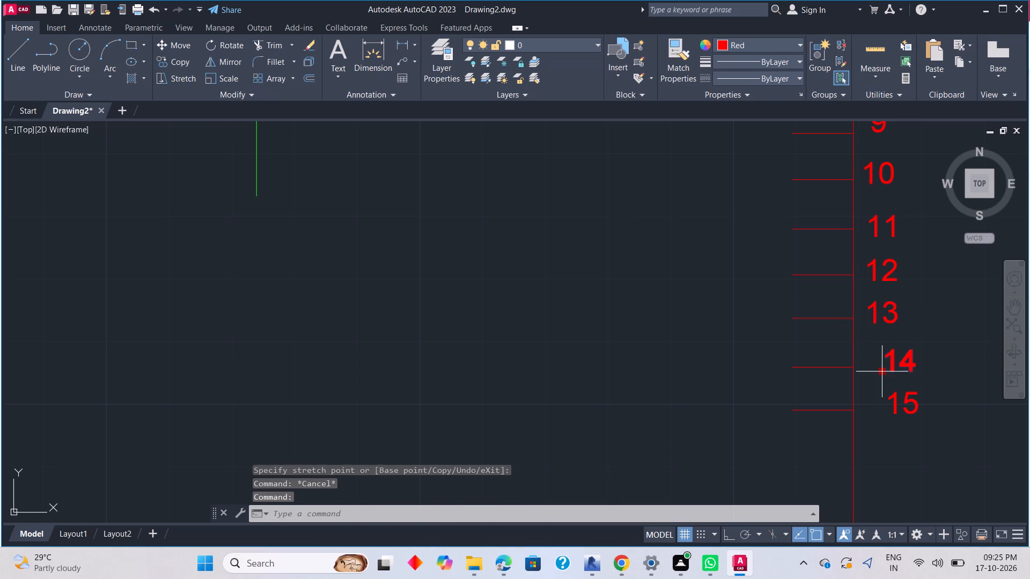
pyautogui.click(861, 371)
pyautogui.press('Escape')
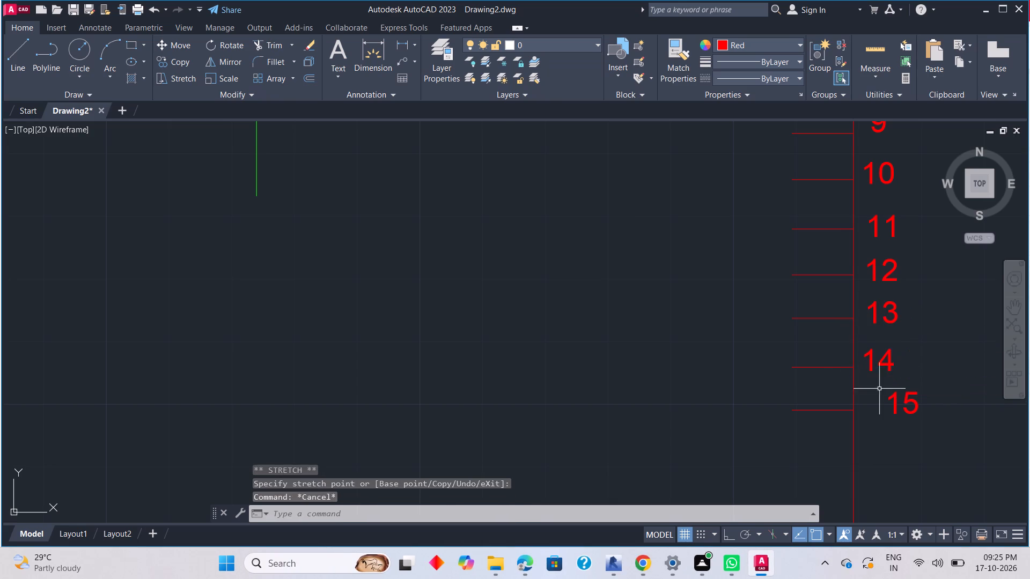
pyautogui.click(895, 412)
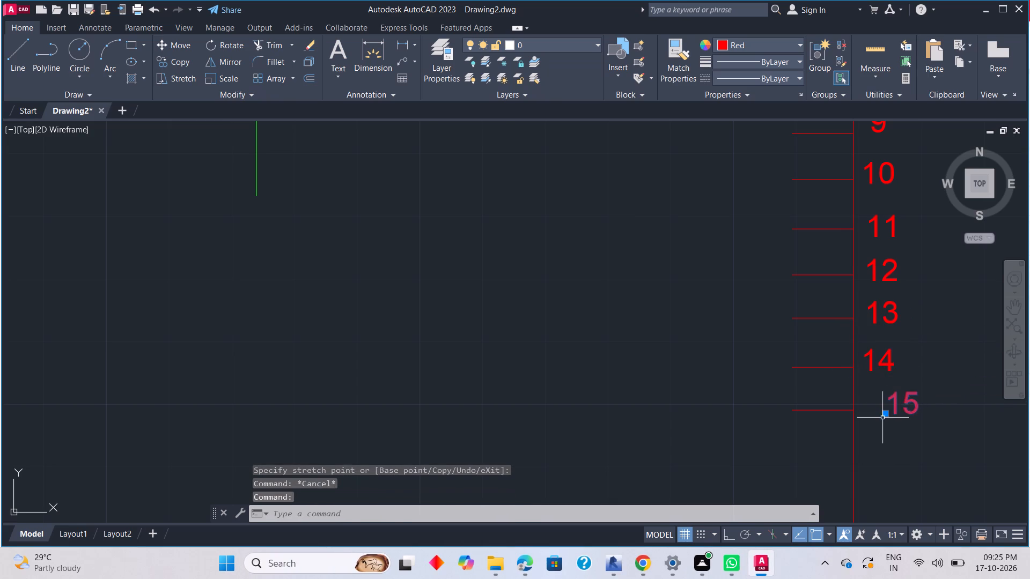
pyautogui.moveTo(882, 418); pyautogui.dragTo(870, 415)
pyautogui.press('Escape')
pyautogui.click(886, 415)
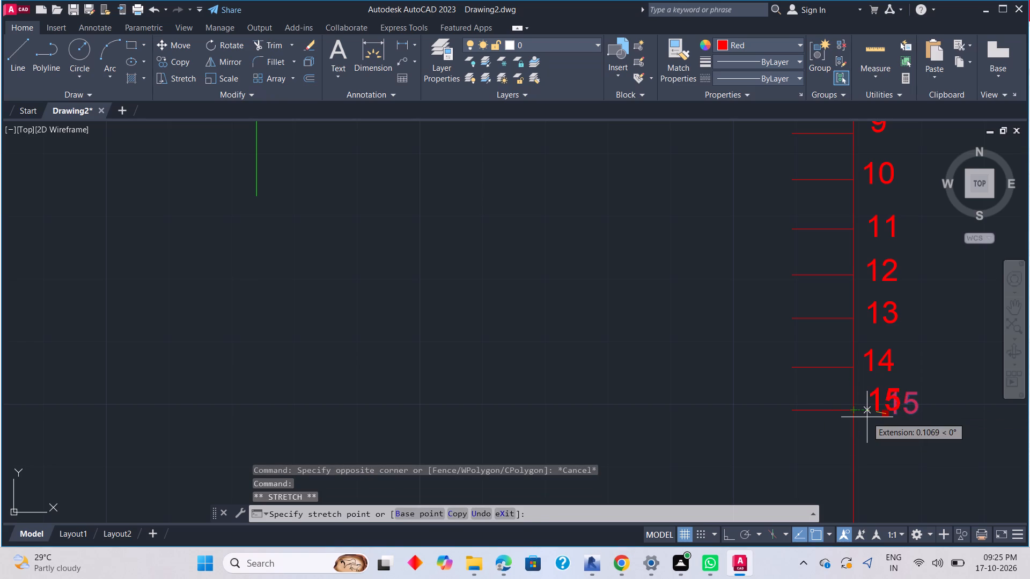
pyautogui.click(862, 421)
pyautogui.press('Escape')
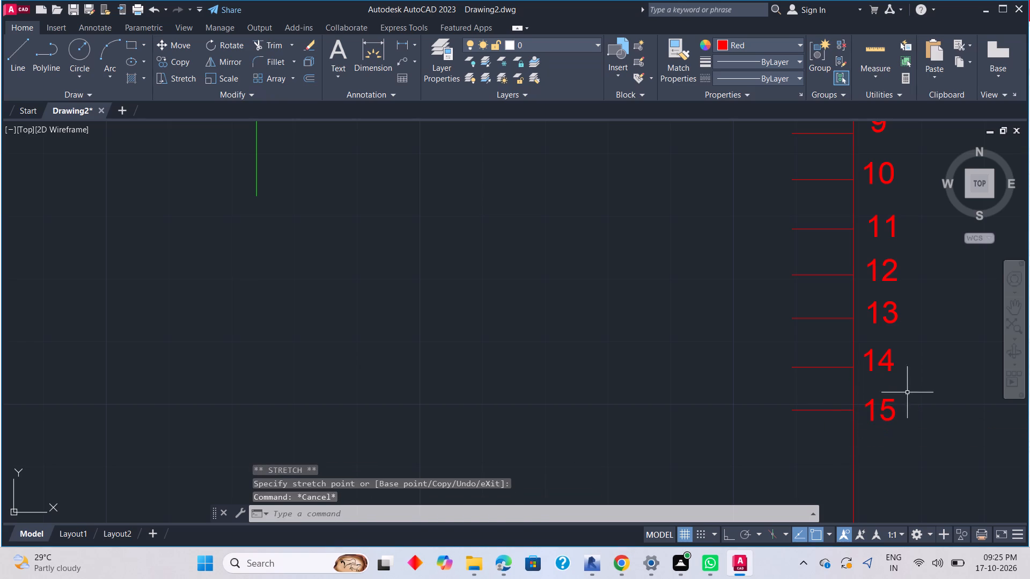
# Nudge labels 13 and 12 slightly down and closer to the red vertical beside their ticks.
pyautogui.click(877, 322)
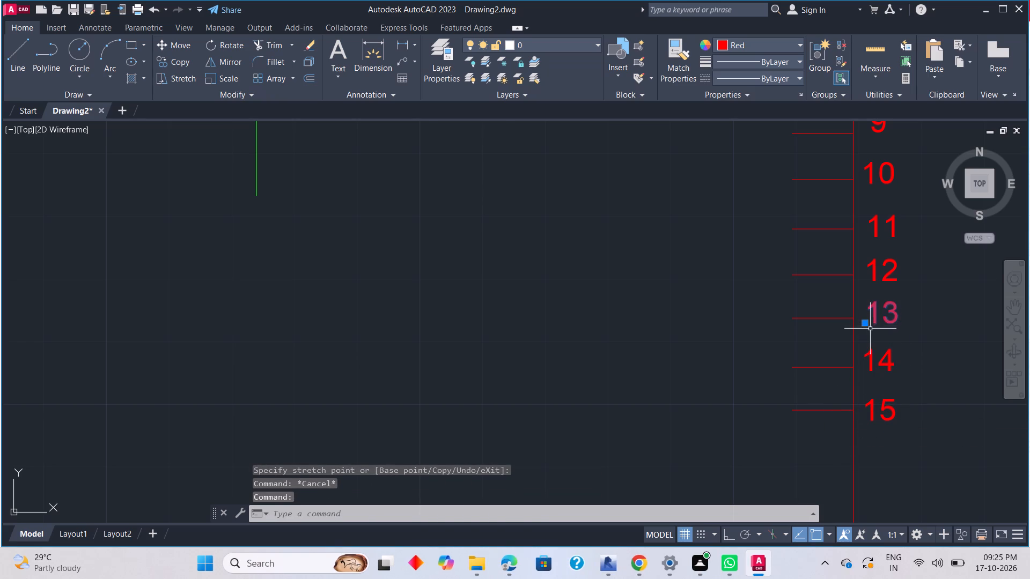
pyautogui.click(862, 325)
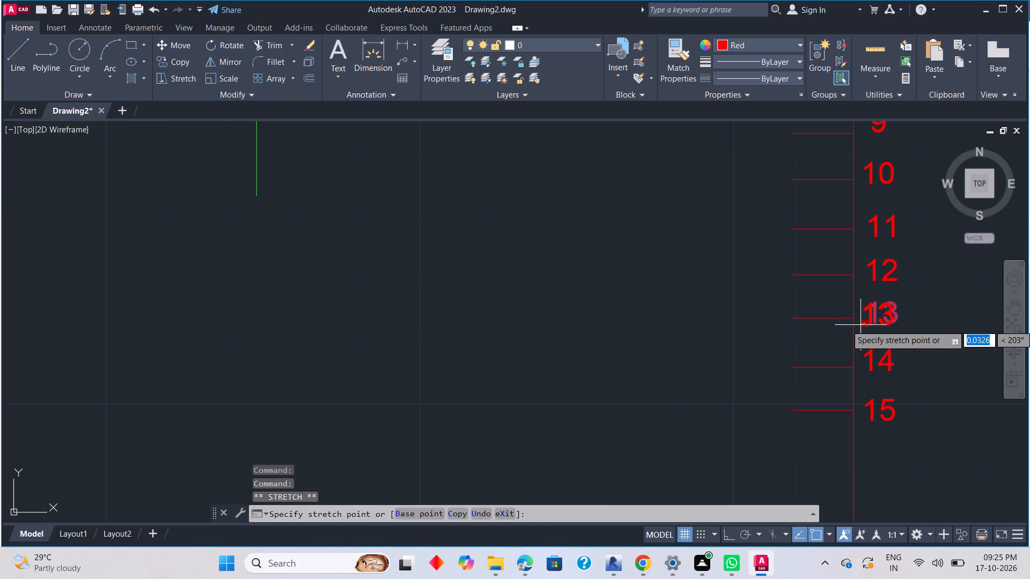
pyautogui.scroll(3, 861, 326)
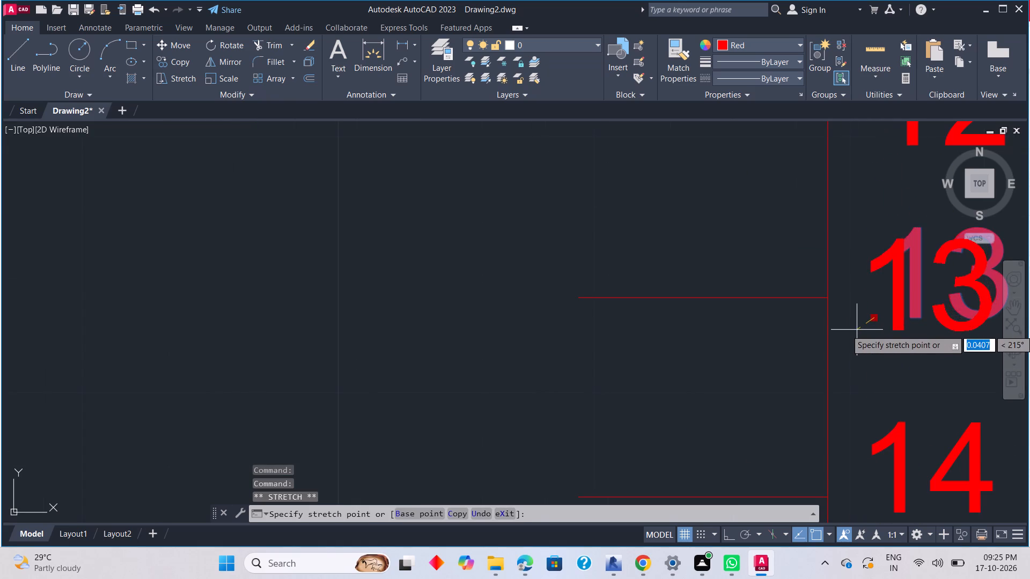
pyautogui.click(857, 330)
pyautogui.press('Escape')
pyautogui.scroll(-3, 897, 340)
pyautogui.click(910, 289)
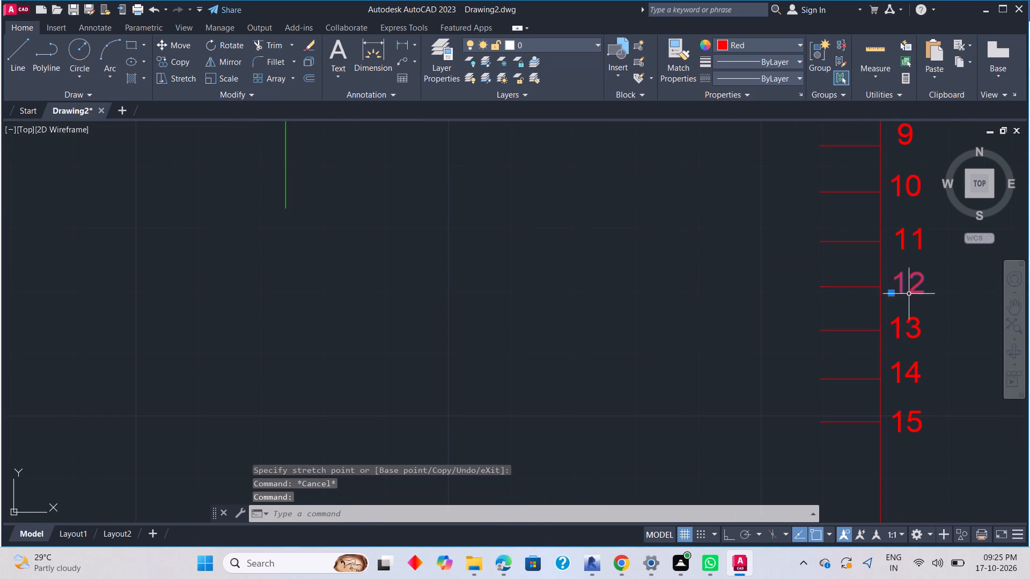
pyautogui.click(889, 293)
pyautogui.scroll(3, 889, 299)
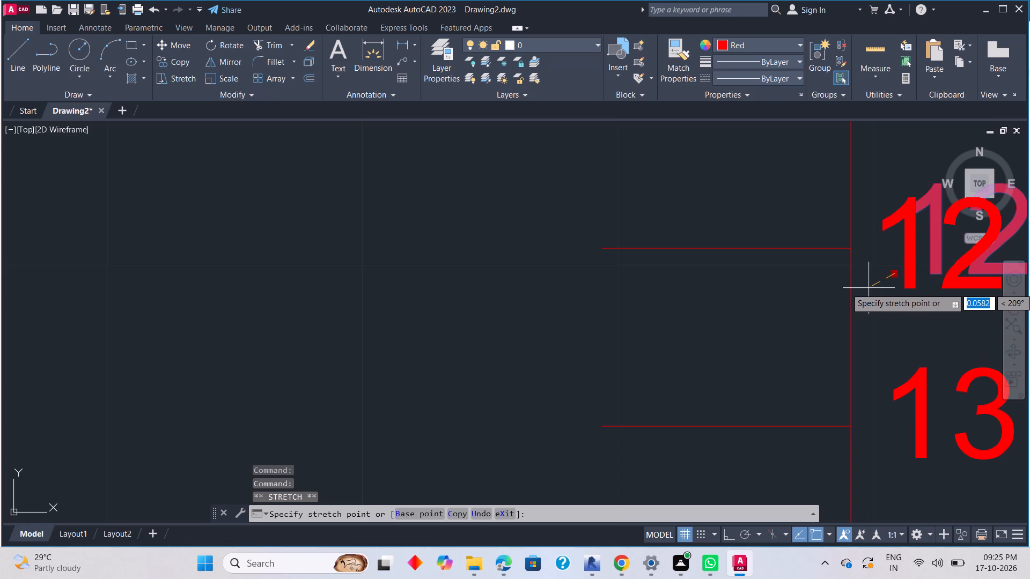
pyautogui.click(869, 288)
pyautogui.press('Escape')
pyautogui.scroll(-3, 909, 303)
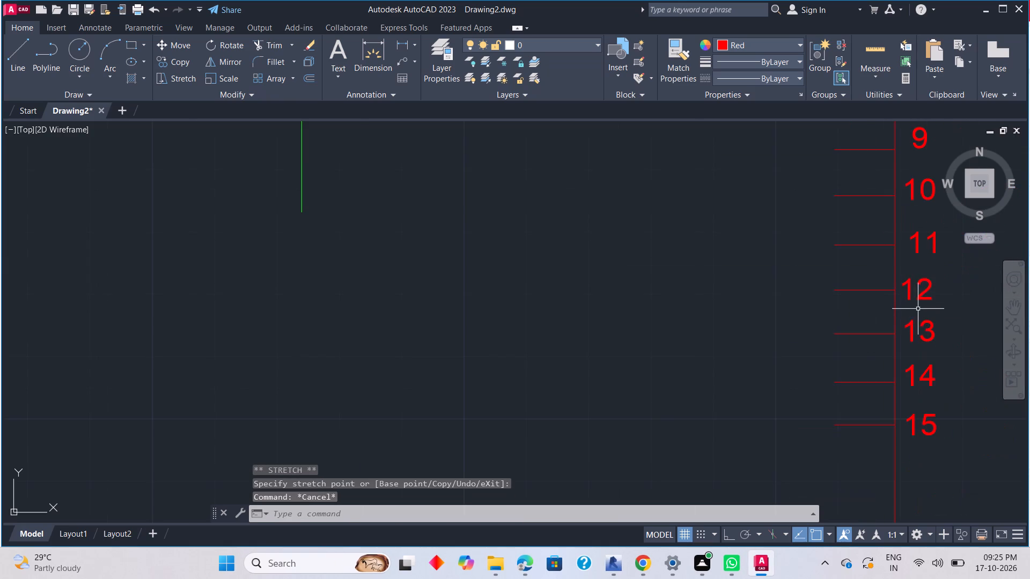
# Nudge label 11 slightly down and closer to the red vertical, in line with label 12.
pyautogui.moveTo(918, 308); pyautogui.dragTo(880, 390, button='middle')
pyautogui.click(893, 335)
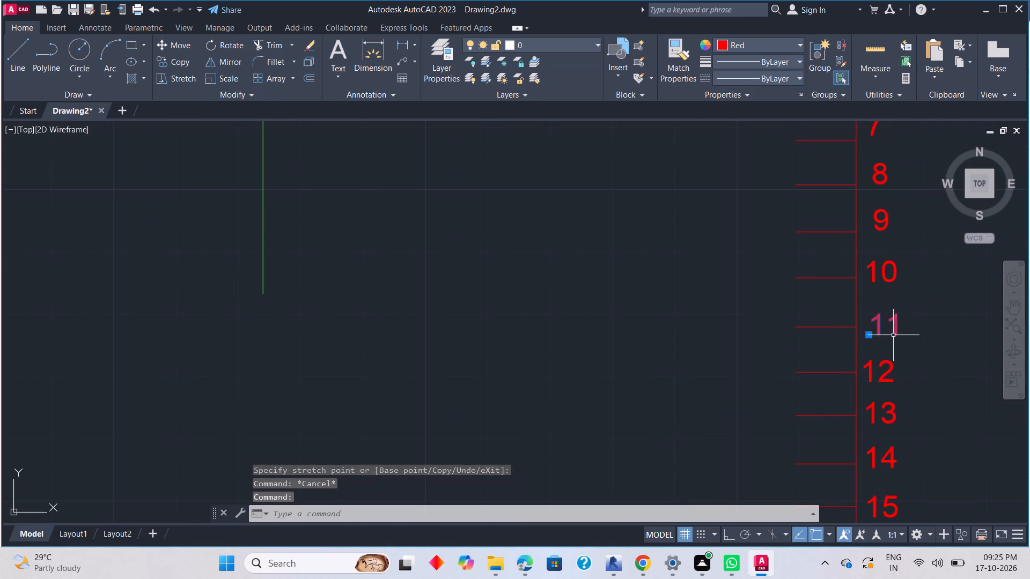
pyautogui.press('Escape')
pyautogui.click(876, 335)
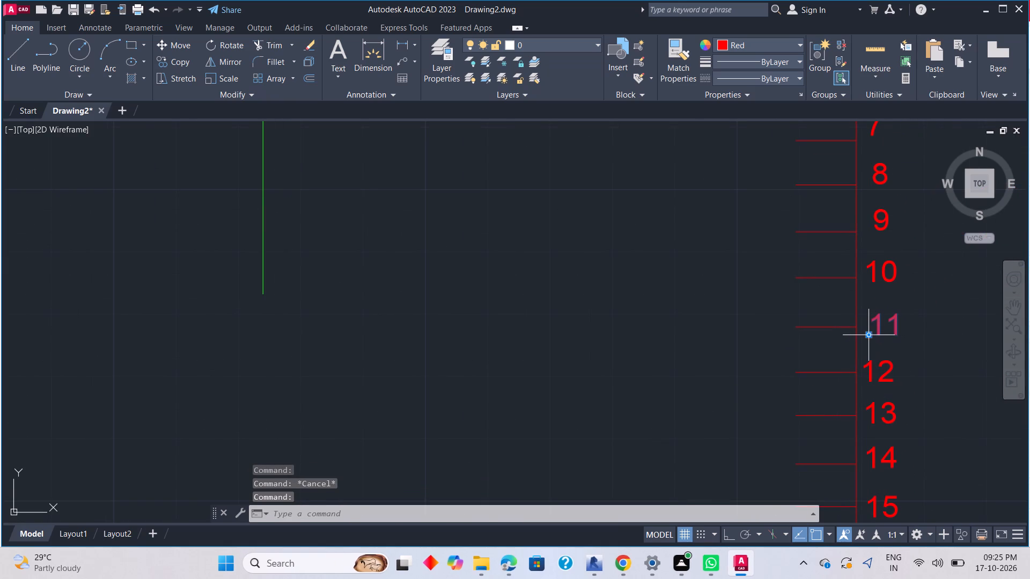
pyautogui.click(871, 336)
pyautogui.scroll(2, 864, 340)
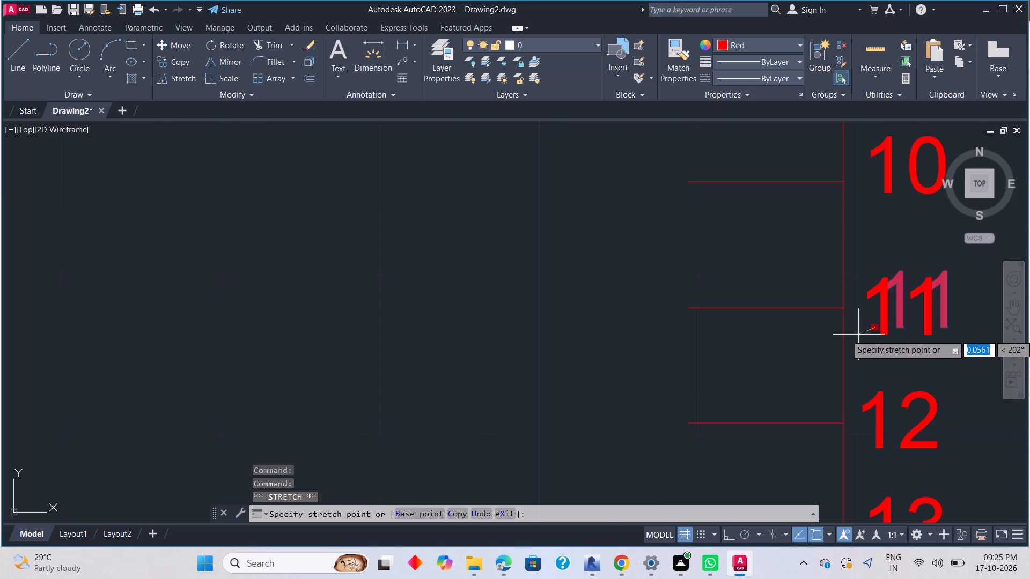
pyautogui.click(855, 332)
pyautogui.press('Escape')
pyautogui.scroll(-2, 900, 351)
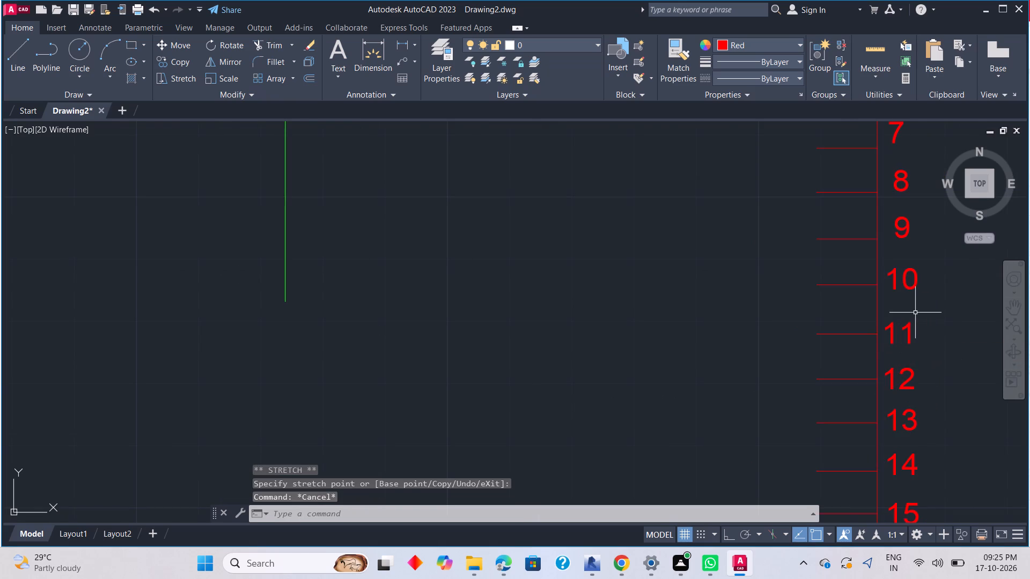
# Nudge label 15 closer to the red vertical beside the last tick.
pyautogui.scroll(-3, 915, 313)
pyautogui.scroll(1, 925, 377)
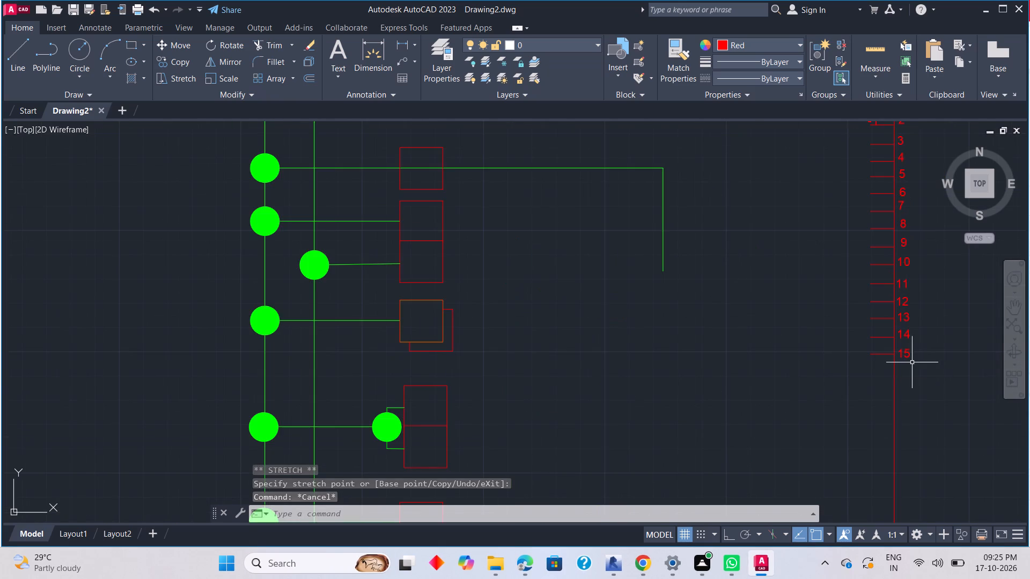
pyautogui.scroll(3, 912, 362)
pyautogui.click(904, 338)
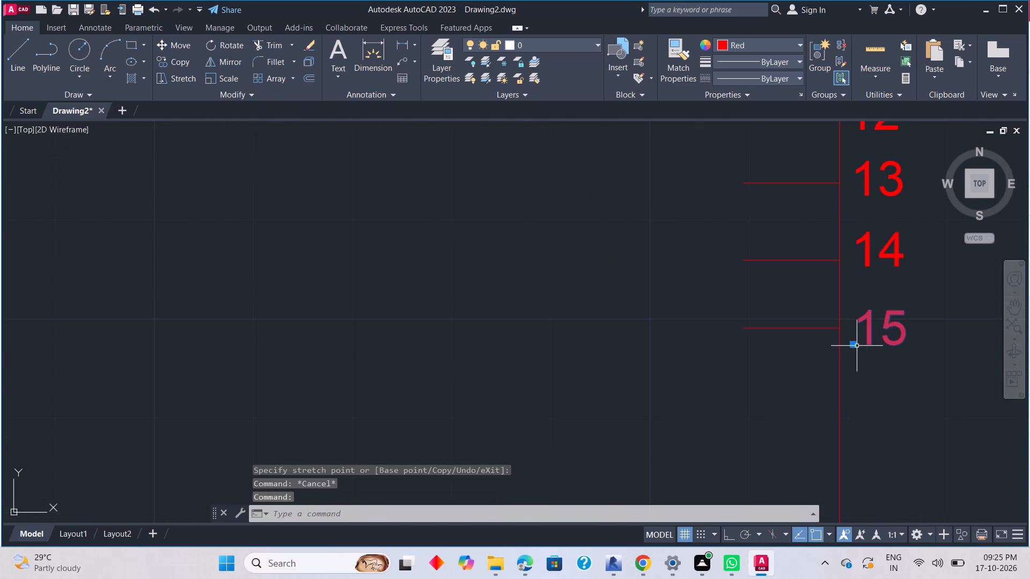
pyautogui.click(856, 345)
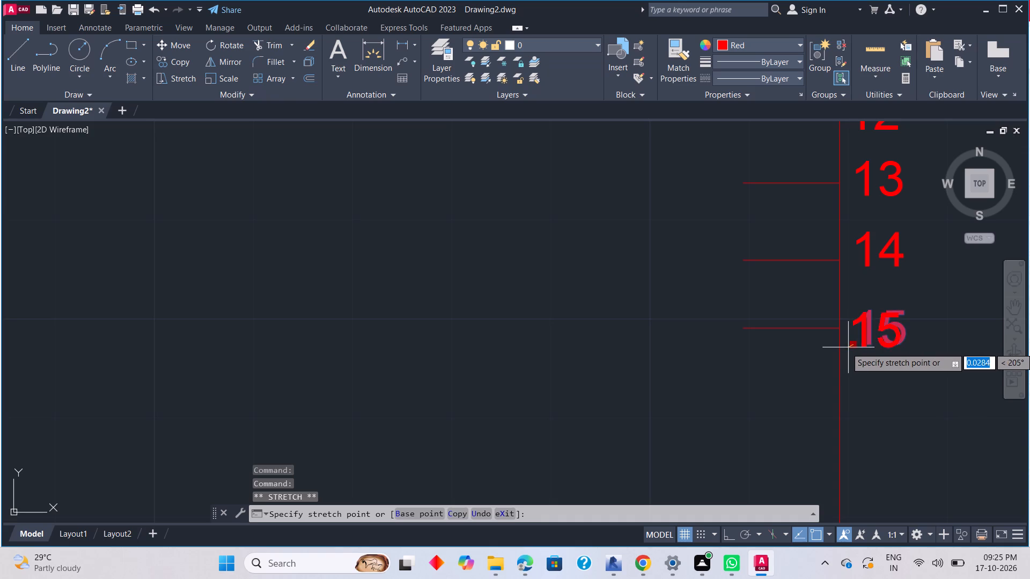
pyautogui.scroll(3, 848, 345)
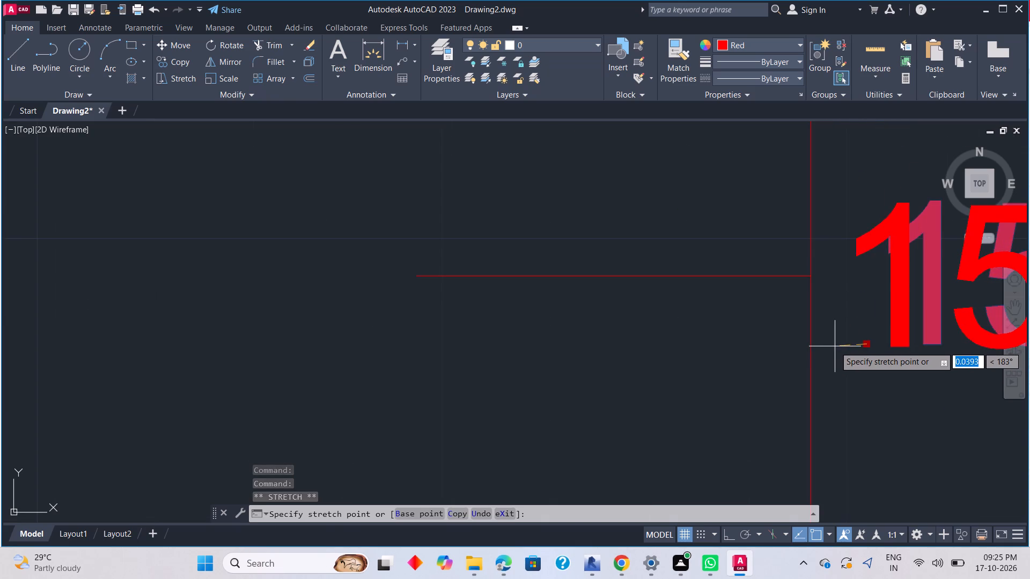
pyautogui.click(835, 346)
pyautogui.press('Escape')
pyautogui.scroll(-4, 886, 360)
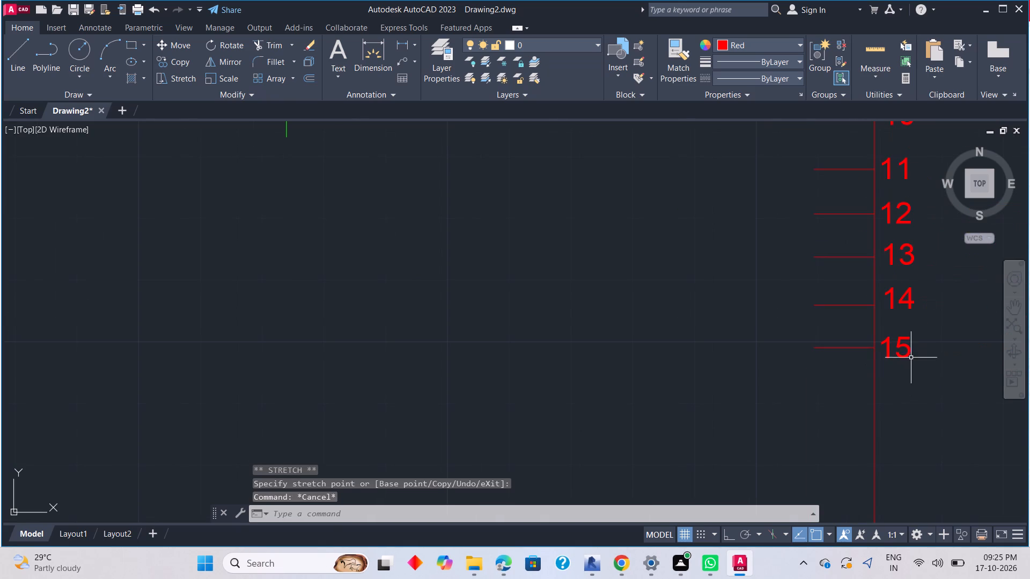
# Nudge label 14 slightly down and closer to the red vertical, in line with label 15.
pyautogui.click(907, 302)
pyautogui.click(882, 310)
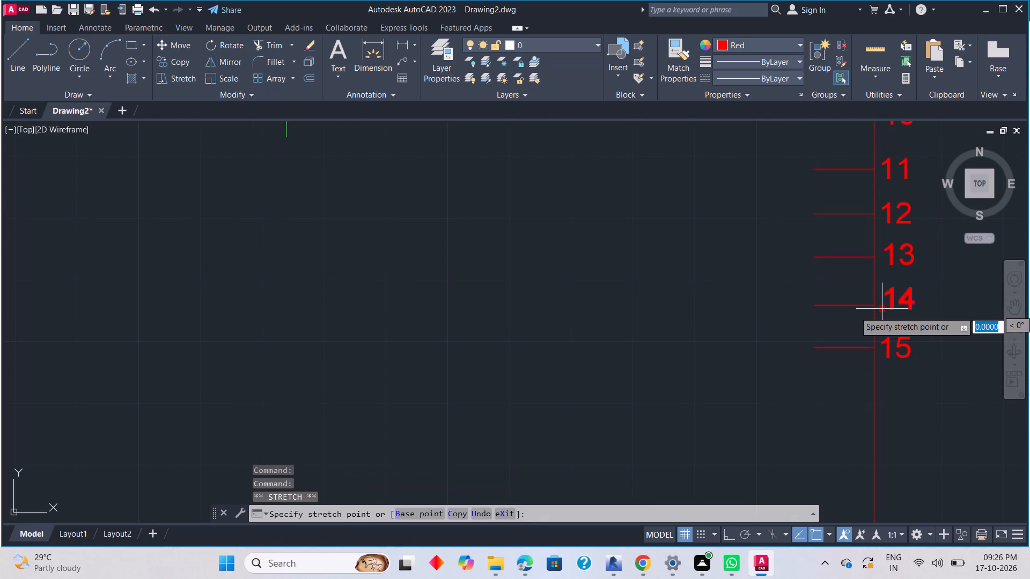
pyautogui.scroll(2, 881, 314)
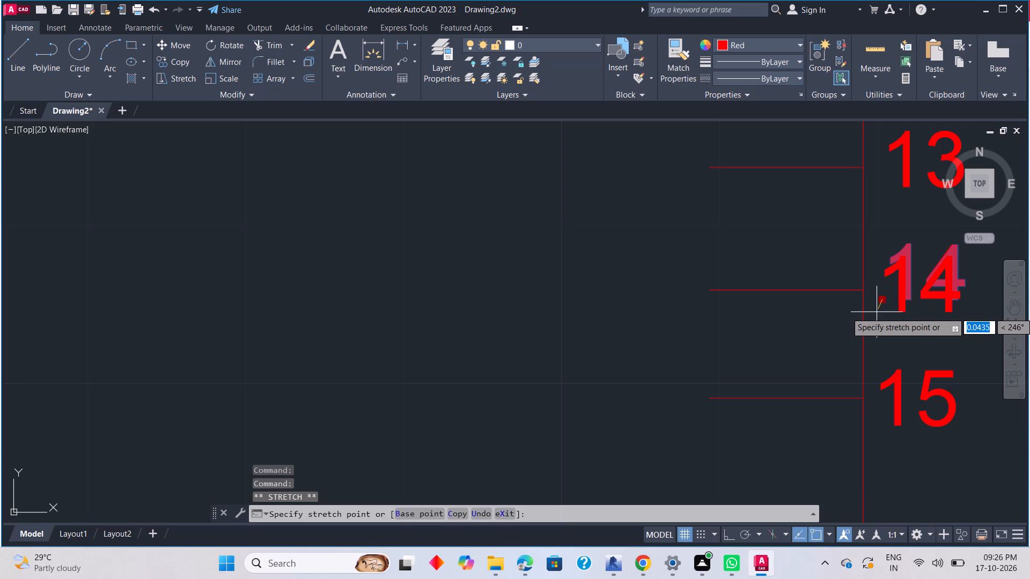
pyautogui.click(871, 310)
pyautogui.press('Escape')
pyautogui.scroll(-3, 915, 341)
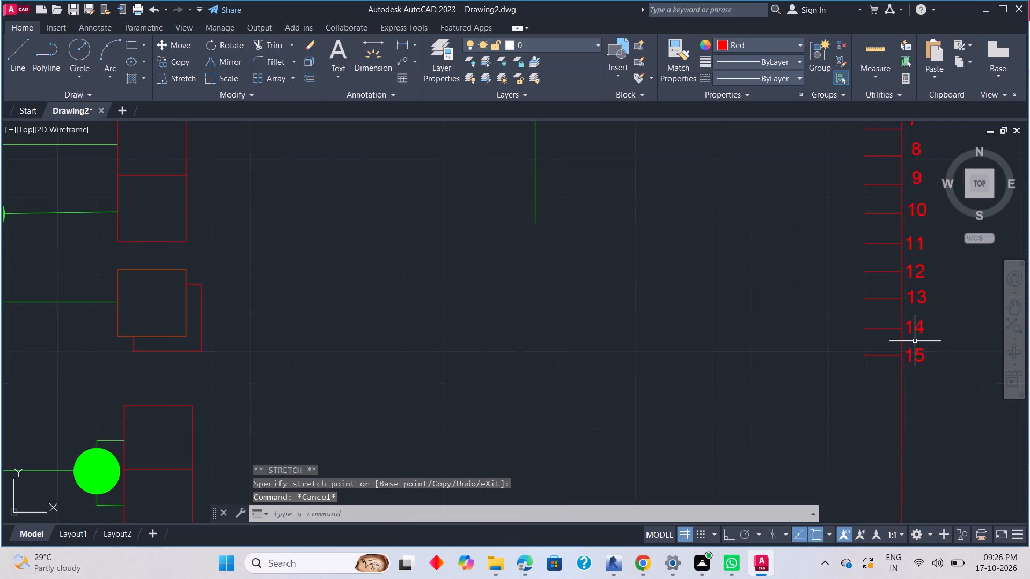
pyautogui.scroll(-3, 949, 363)
pyautogui.scroll(2, 957, 377)
pyautogui.moveTo(957, 361); pyautogui.dragTo(941, 391, button='middle')
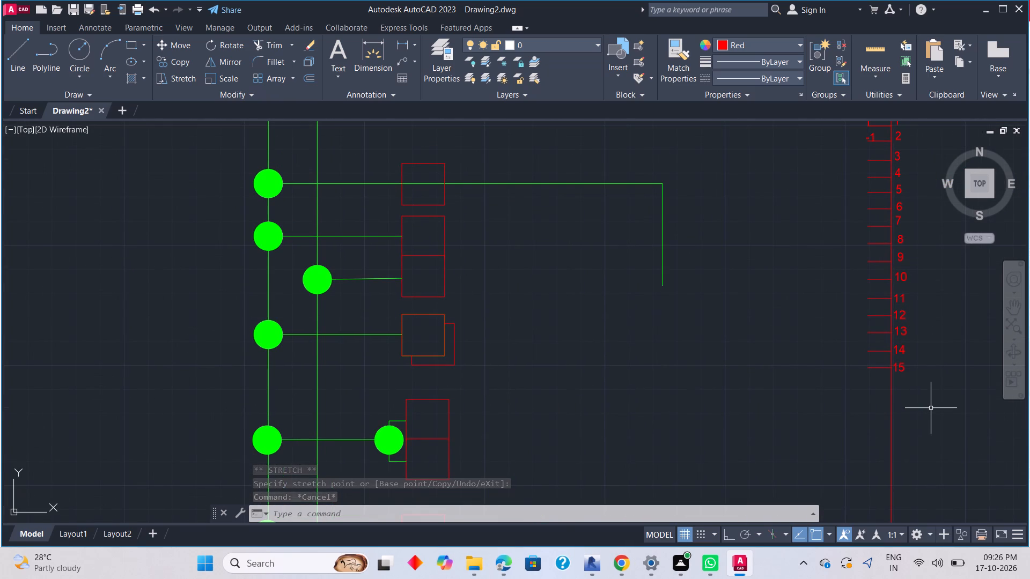
pyautogui.scroll(-1, 931, 408)
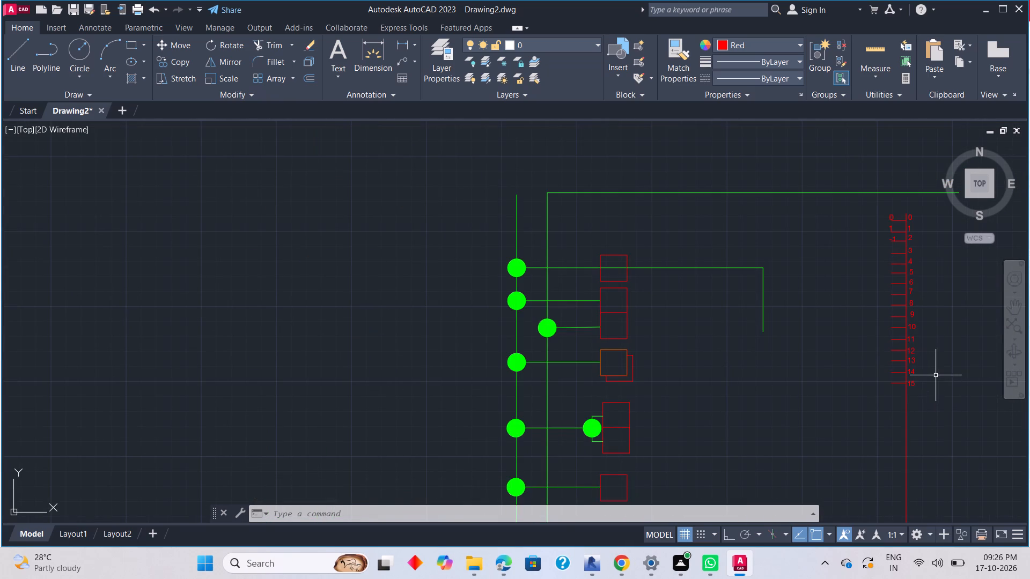
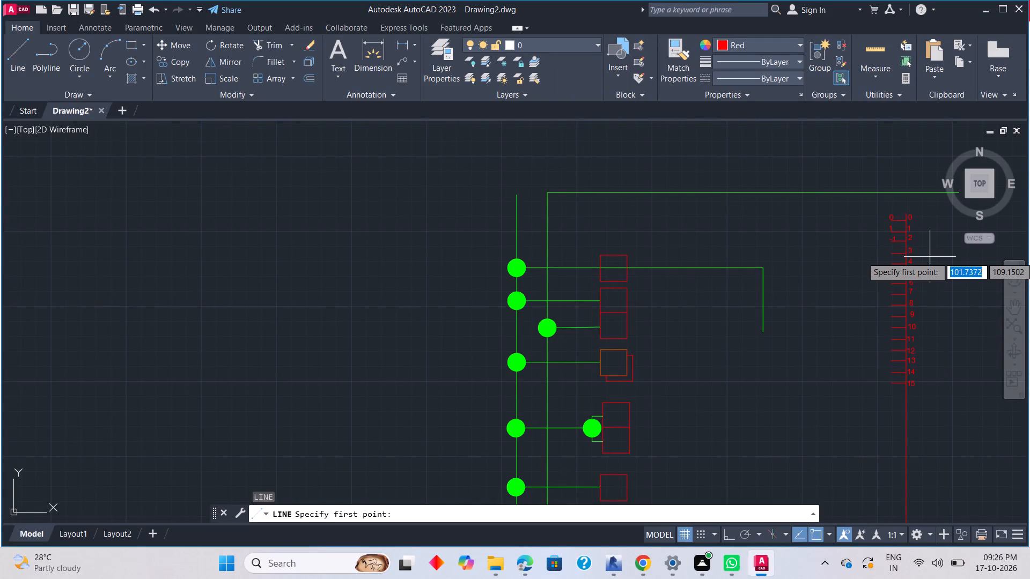
# Draw a straight red vertical line about 5 units long beside the tick labels, running from label 1 down to label 15.
pyautogui.click(929, 227)
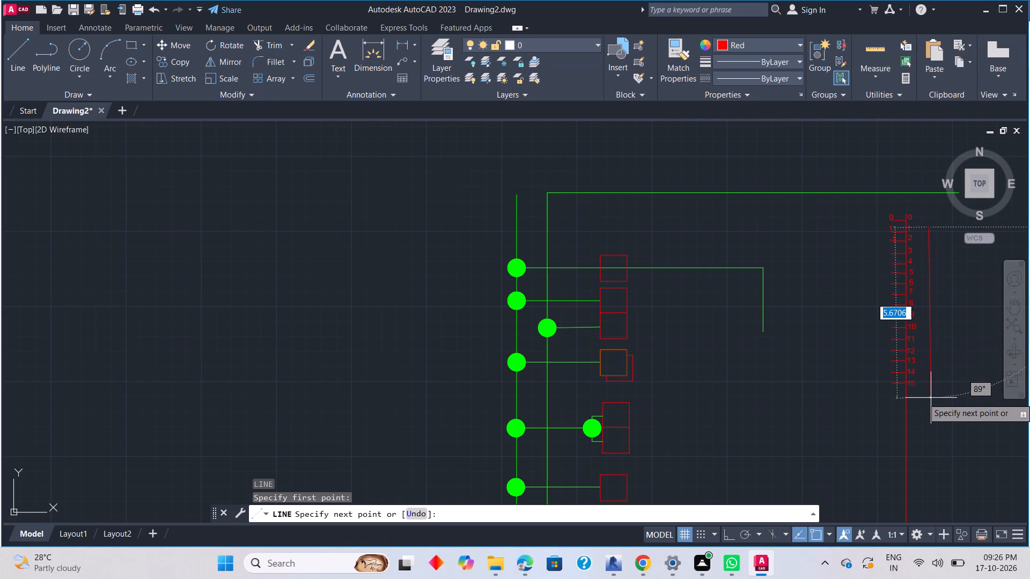
pyautogui.click(727, 537)
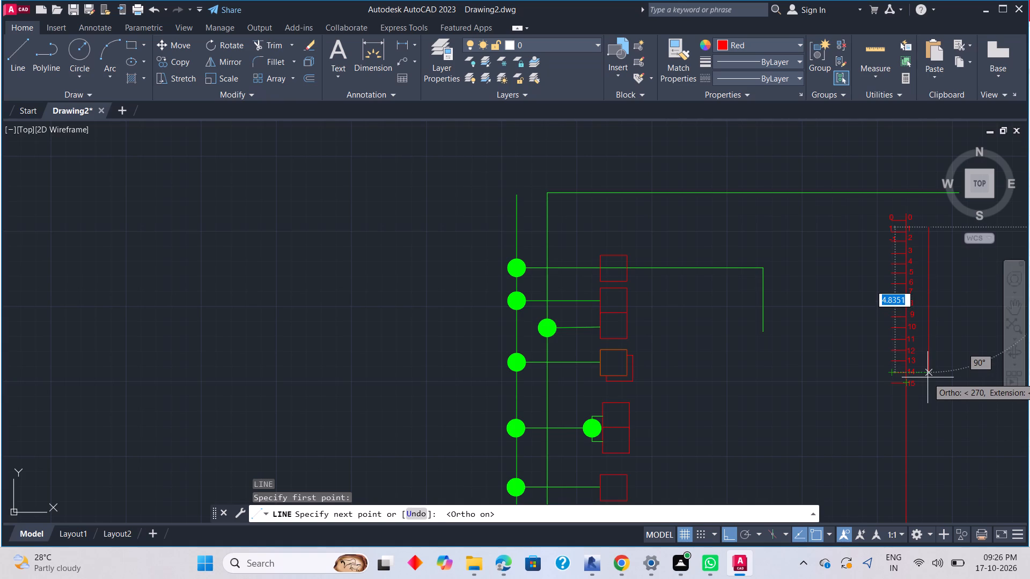
pyautogui.scroll(2, 928, 377)
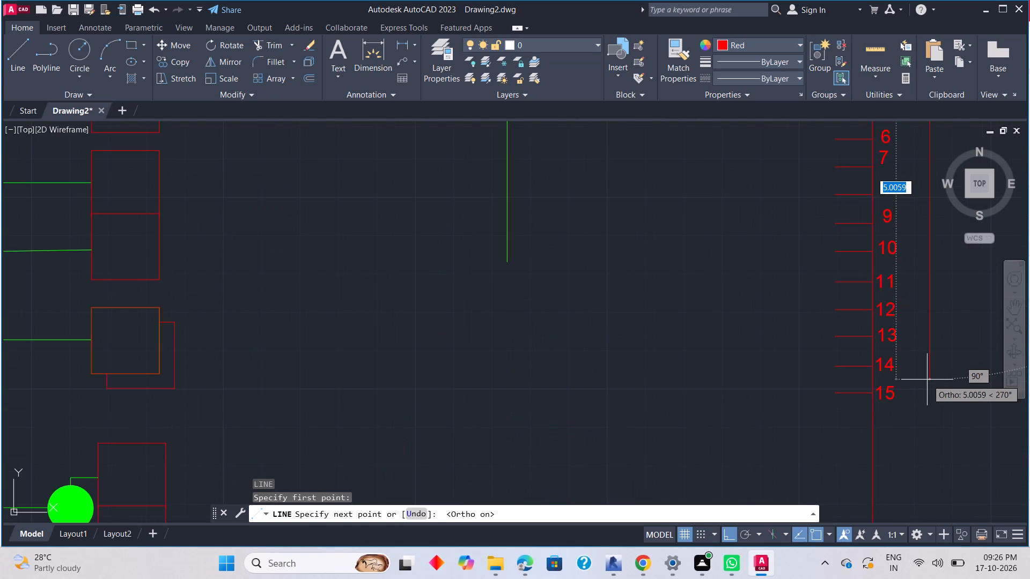
pyautogui.click(927, 385)
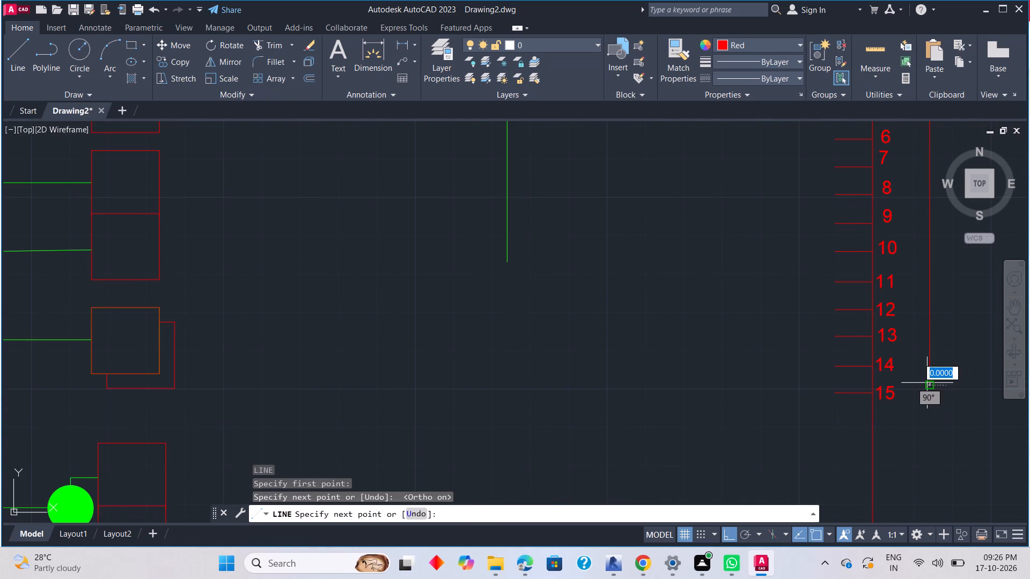
pyautogui.press('Escape')
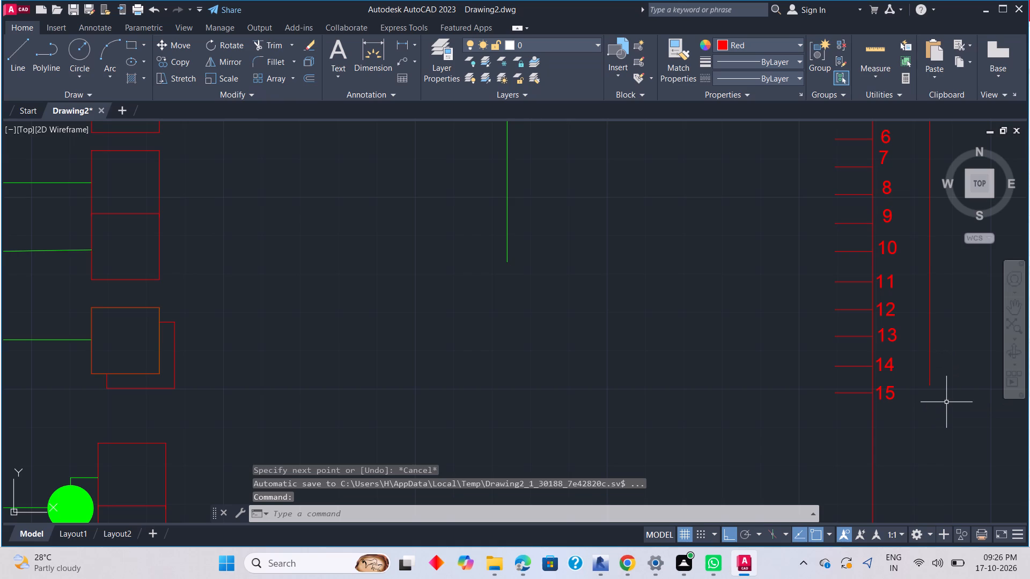
pyautogui.press('Escape')
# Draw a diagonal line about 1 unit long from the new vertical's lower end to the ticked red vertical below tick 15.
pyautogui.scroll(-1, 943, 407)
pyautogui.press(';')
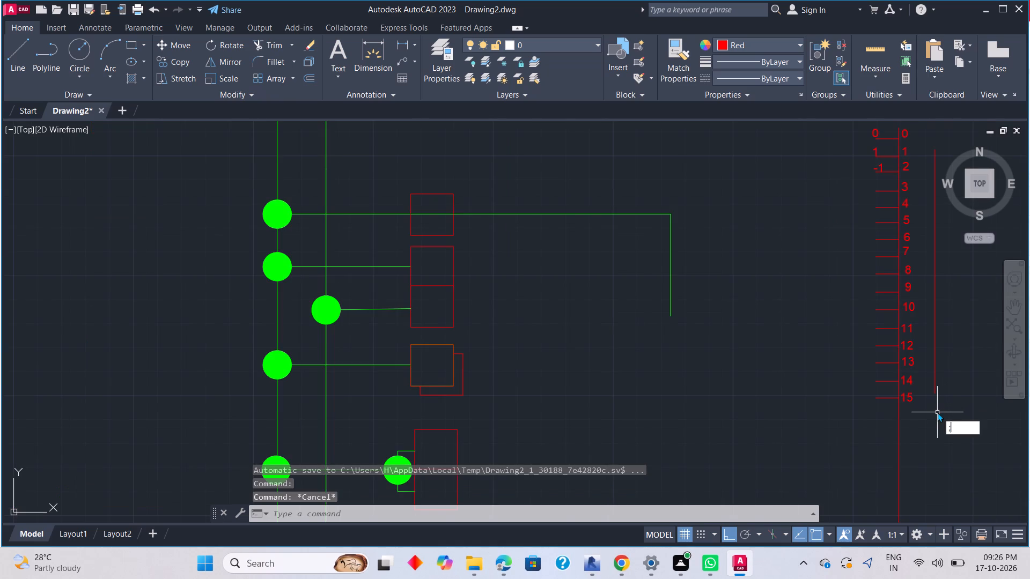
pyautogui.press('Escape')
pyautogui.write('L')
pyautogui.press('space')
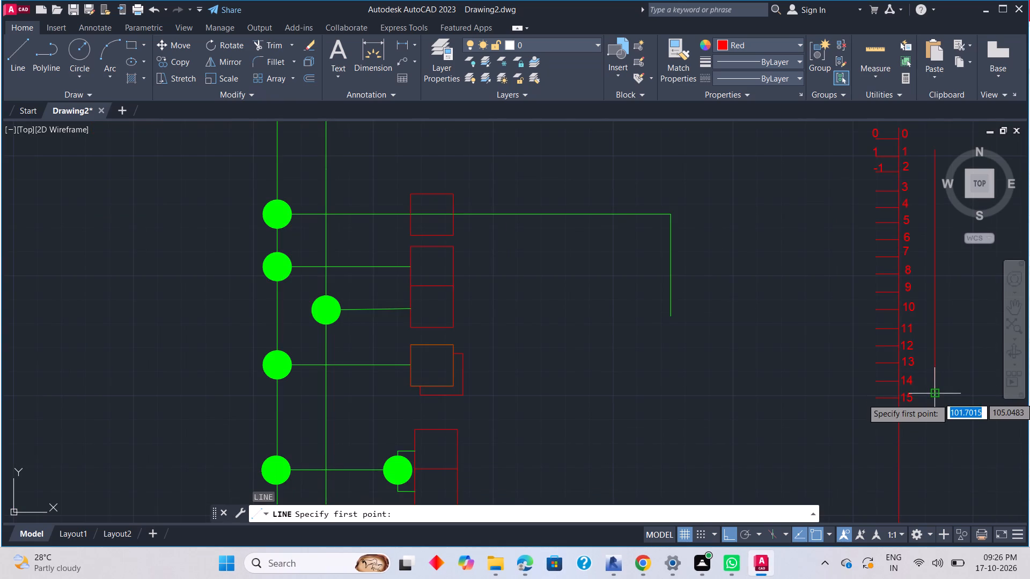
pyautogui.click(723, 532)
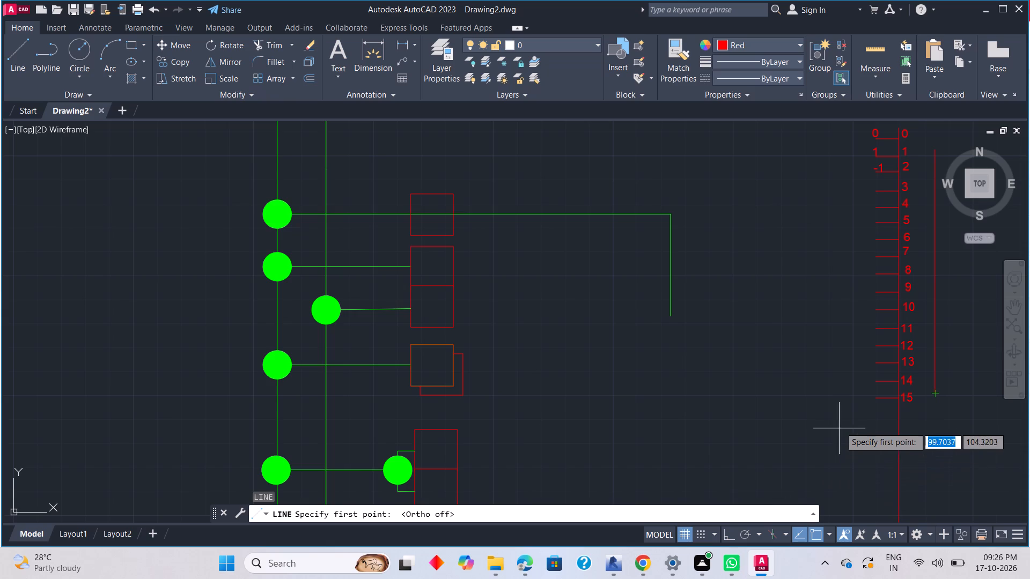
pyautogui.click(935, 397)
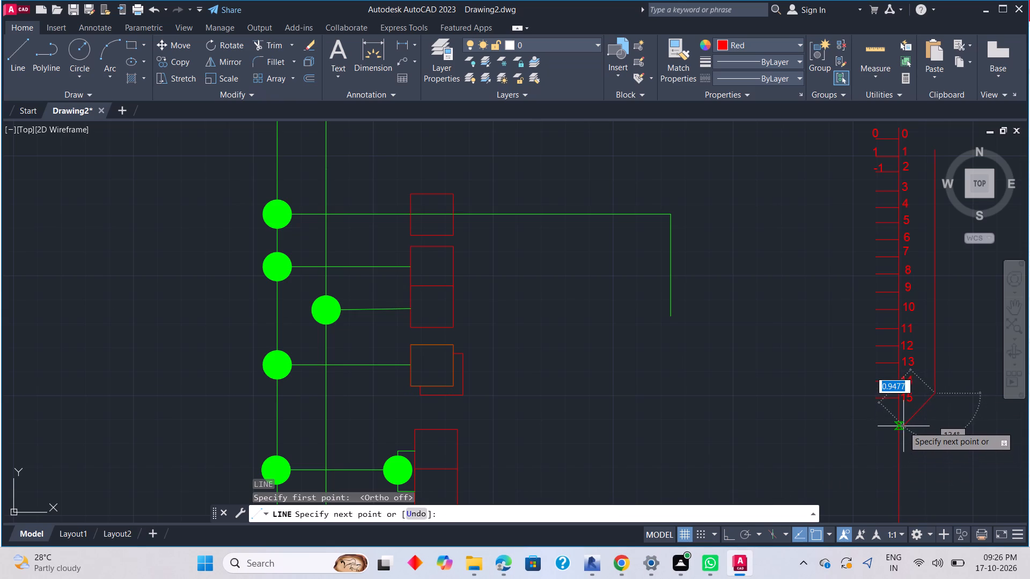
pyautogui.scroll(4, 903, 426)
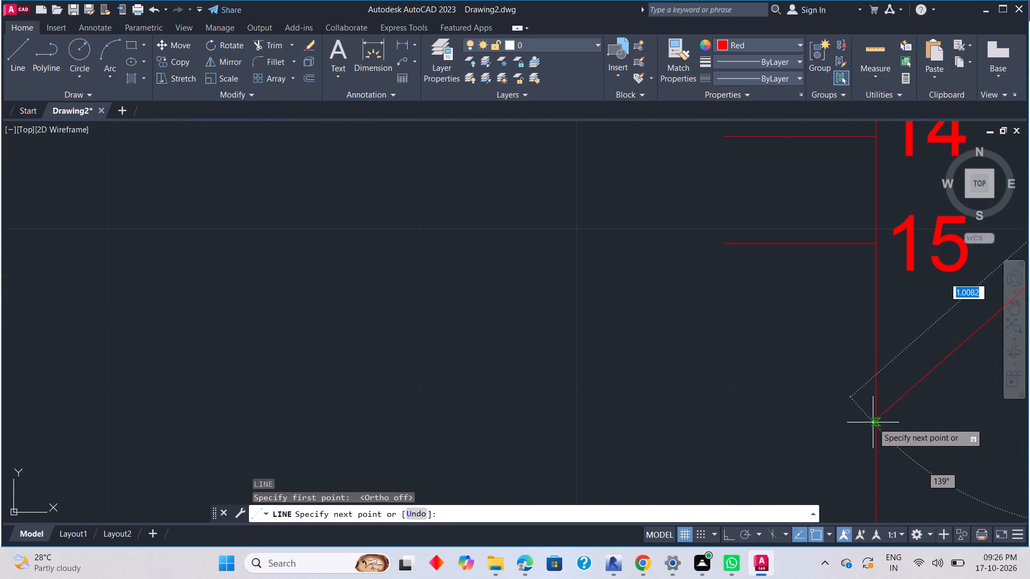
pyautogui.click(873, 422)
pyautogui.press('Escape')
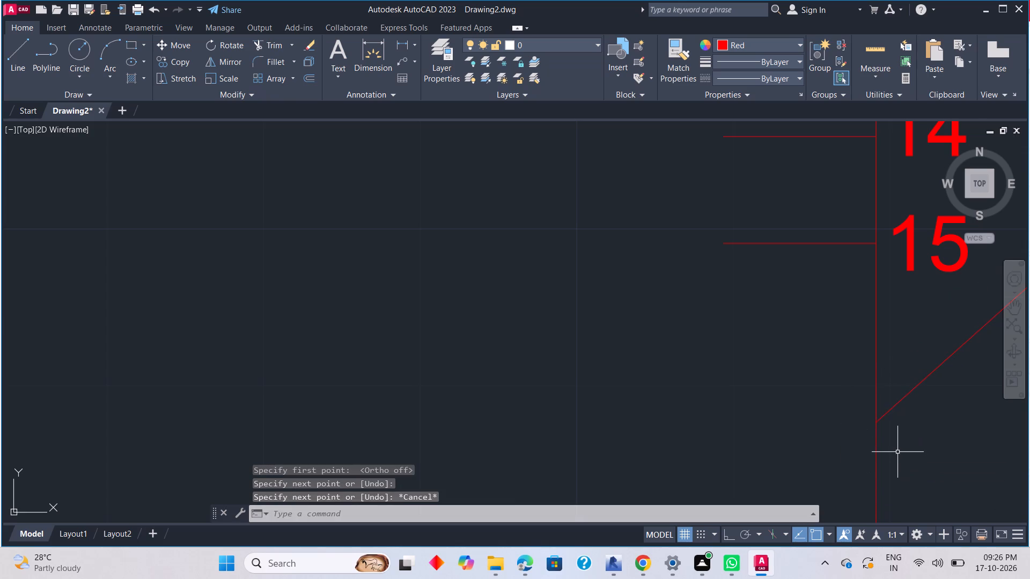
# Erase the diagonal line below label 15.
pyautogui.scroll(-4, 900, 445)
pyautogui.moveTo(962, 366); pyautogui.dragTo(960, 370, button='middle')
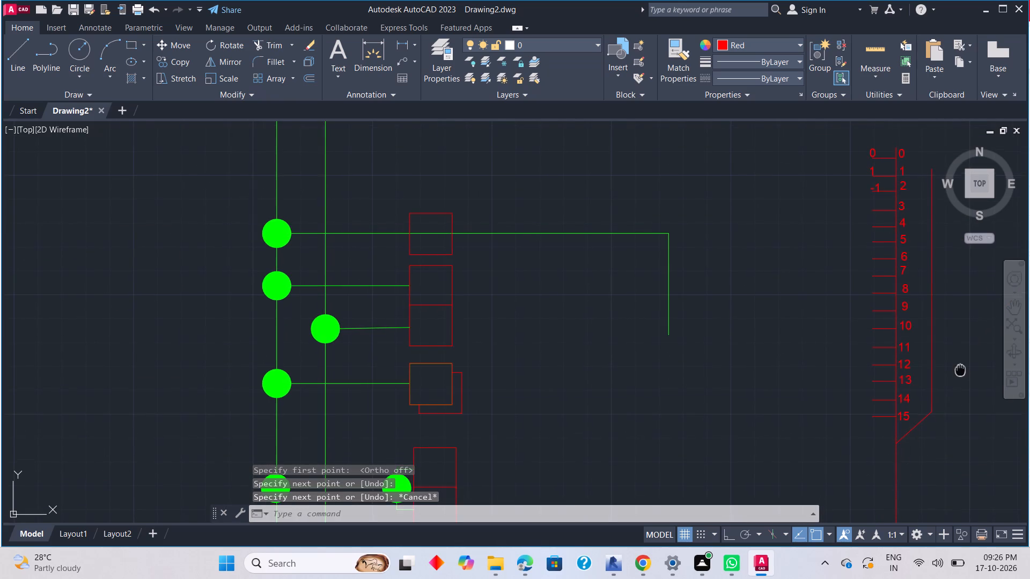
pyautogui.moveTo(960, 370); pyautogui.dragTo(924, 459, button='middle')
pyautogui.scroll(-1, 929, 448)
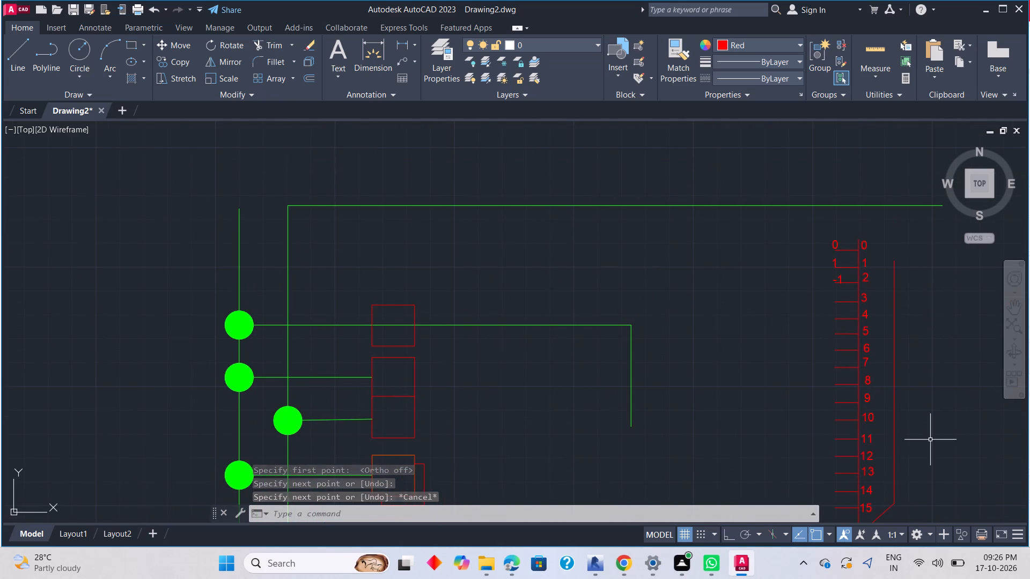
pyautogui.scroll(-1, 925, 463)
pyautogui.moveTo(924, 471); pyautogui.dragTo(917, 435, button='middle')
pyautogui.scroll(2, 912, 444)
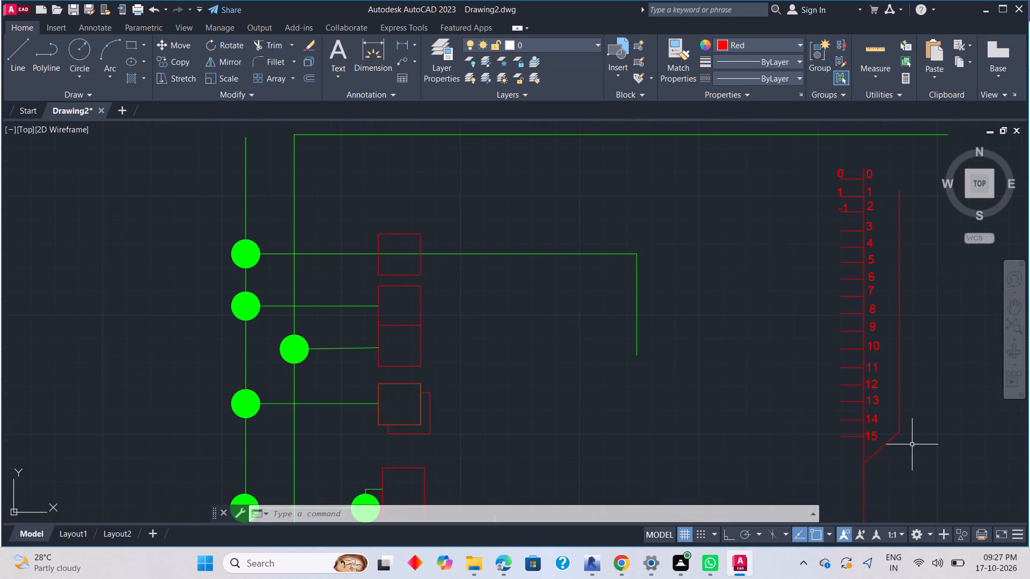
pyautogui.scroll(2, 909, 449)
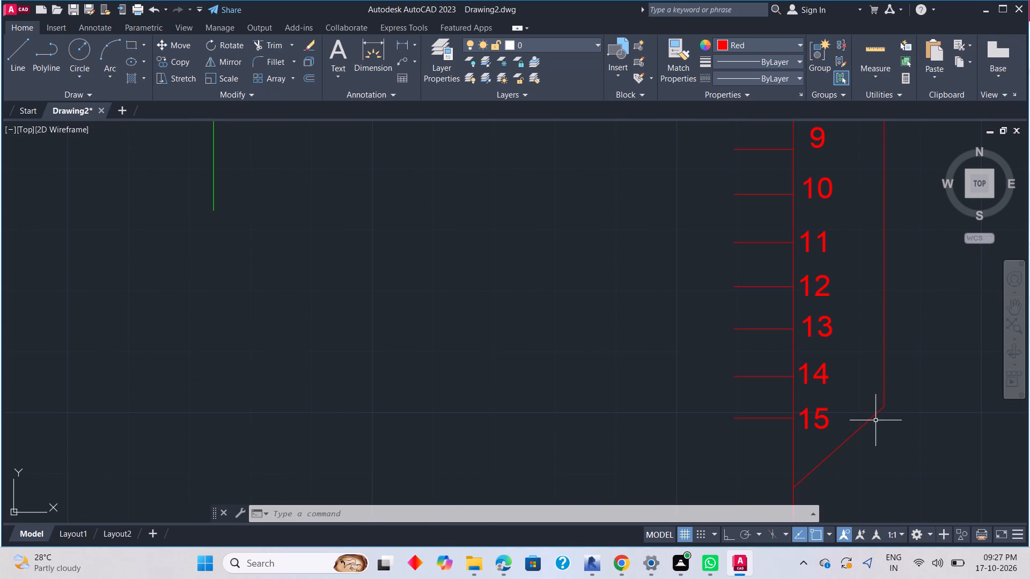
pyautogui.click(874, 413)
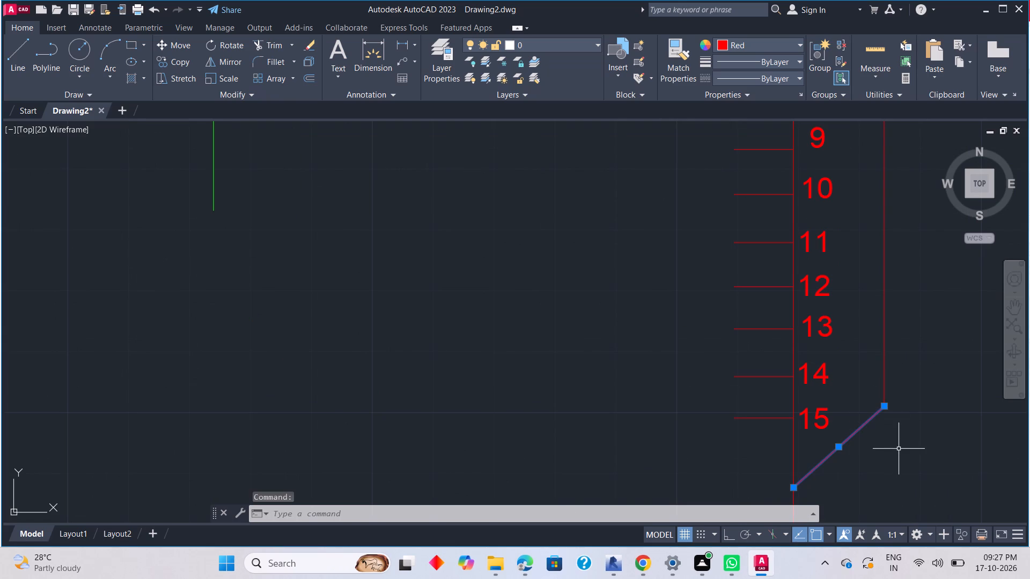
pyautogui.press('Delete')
# Move the outer red vertical line about 0.24 units closer to the tick labels.
pyautogui.click(884, 390)
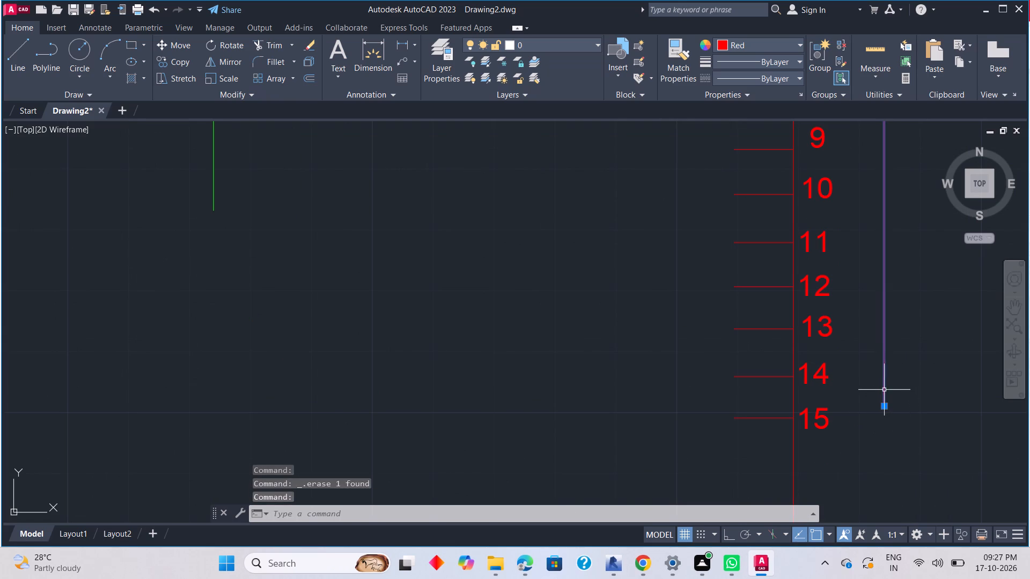
pyautogui.scroll(-2, 870, 360)
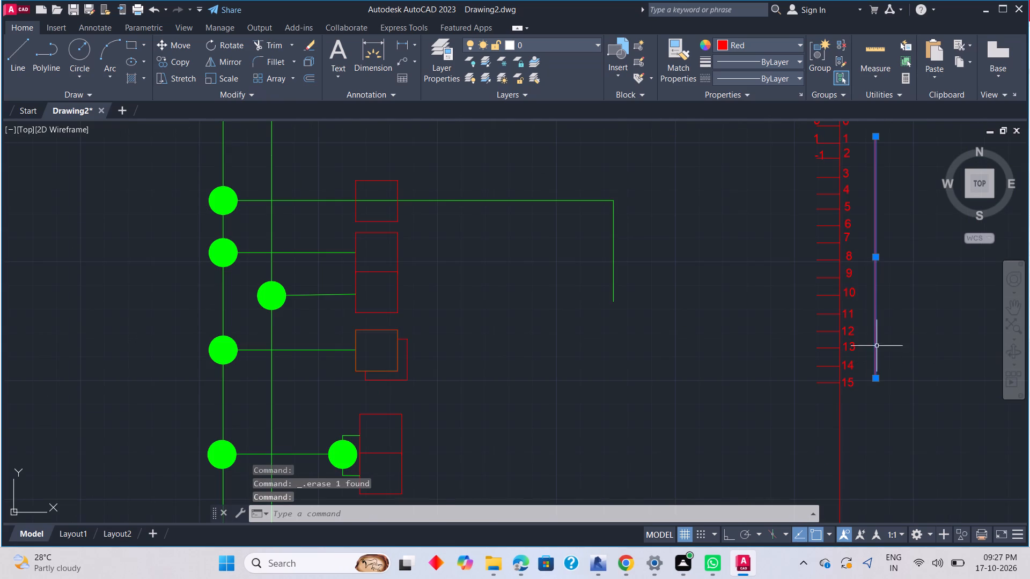
pyautogui.click(874, 254)
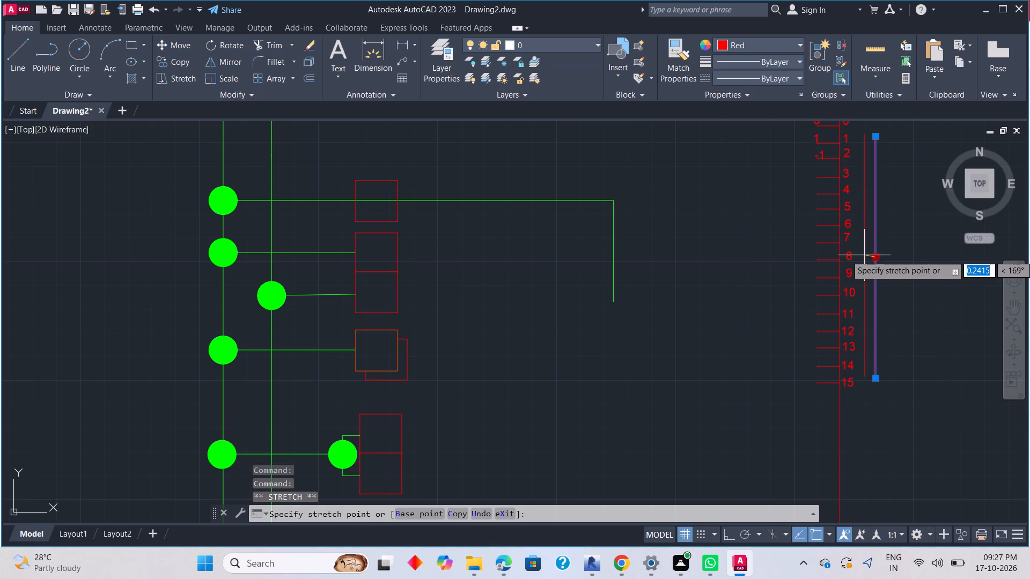
pyautogui.click(865, 258)
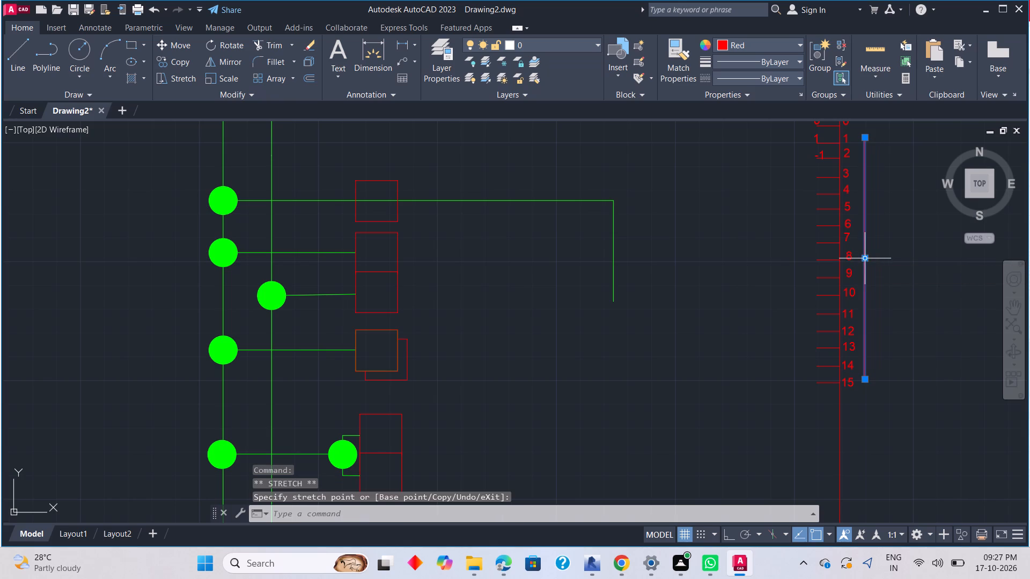
pyautogui.press('Escape')
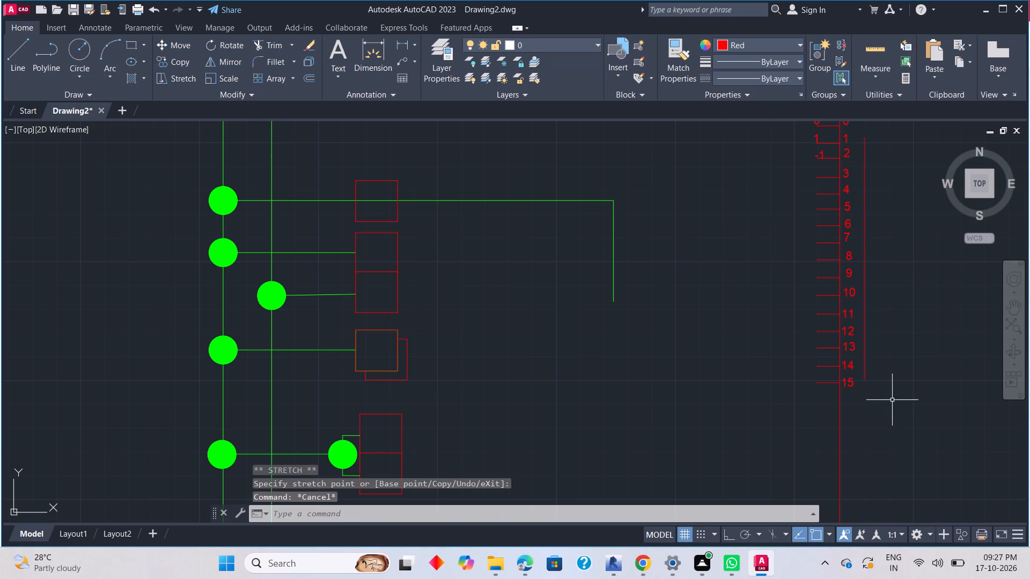
# Draw a diagonal line about 0.55 units long from the outer vertical's lower end to the ticked red vertical just below tick 15.
pyautogui.write('L')
pyautogui.press('space')
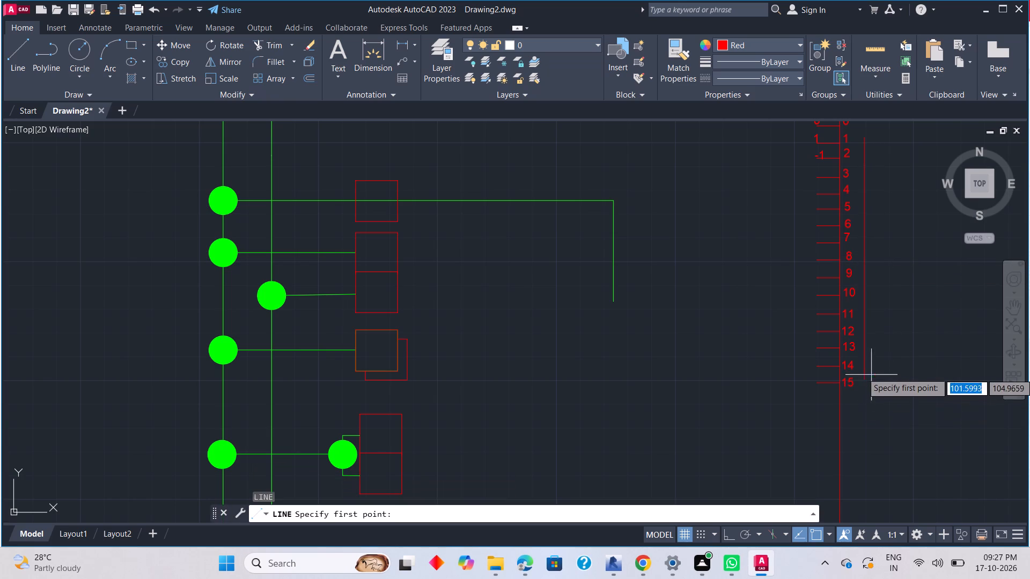
pyautogui.scroll(2, 872, 377)
pyautogui.click(851, 385)
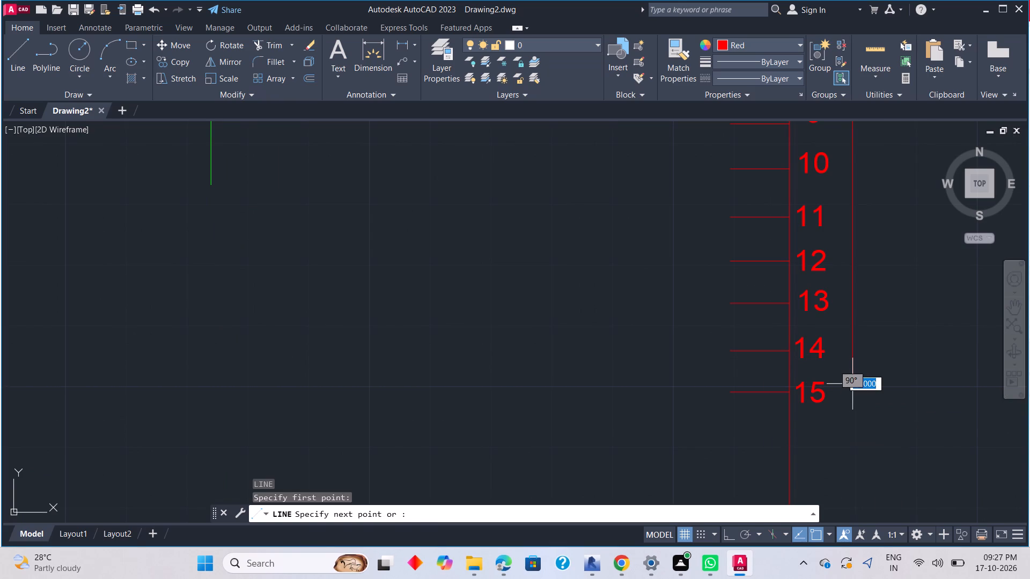
pyautogui.click(796, 417)
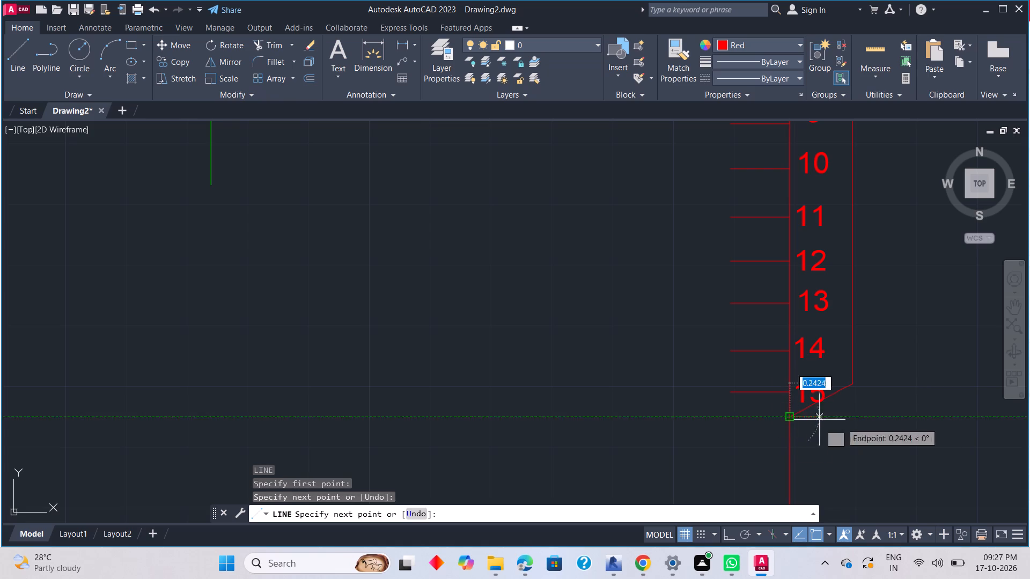
pyautogui.press('Escape')
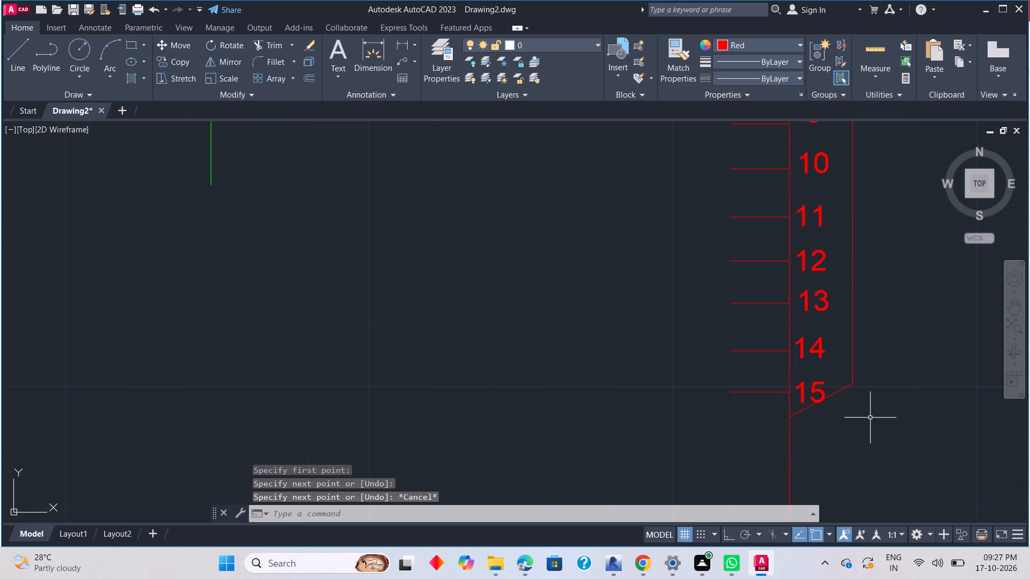
# Draw a horizontal line with Ortho on from the outer vertical's upper end toward the ticked red vertical near label 1.
pyautogui.scroll(-3, 842, 324)
pyautogui.moveTo(848, 309); pyautogui.dragTo(844, 440, button='middle')
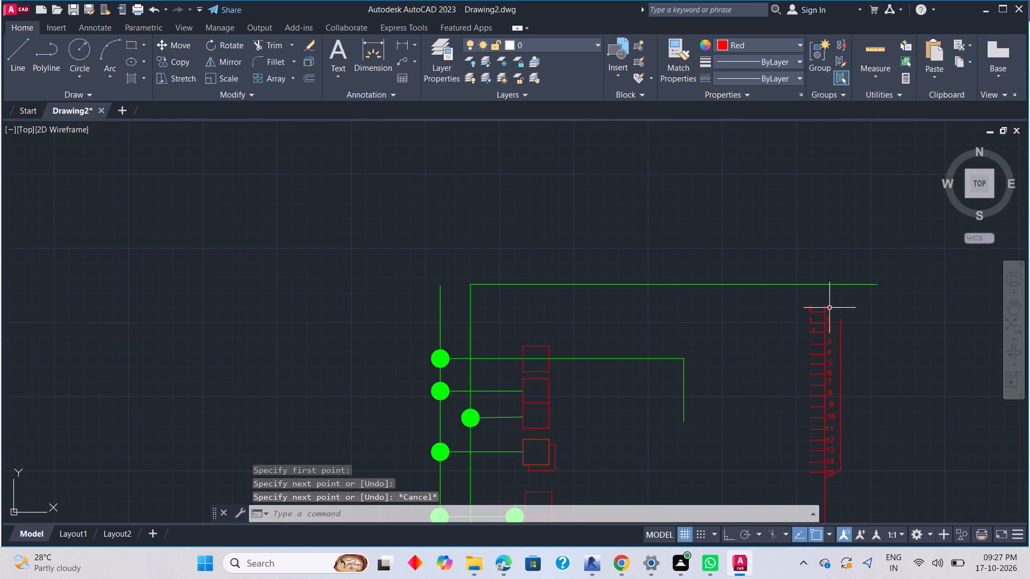
pyautogui.scroll(4, 829, 301)
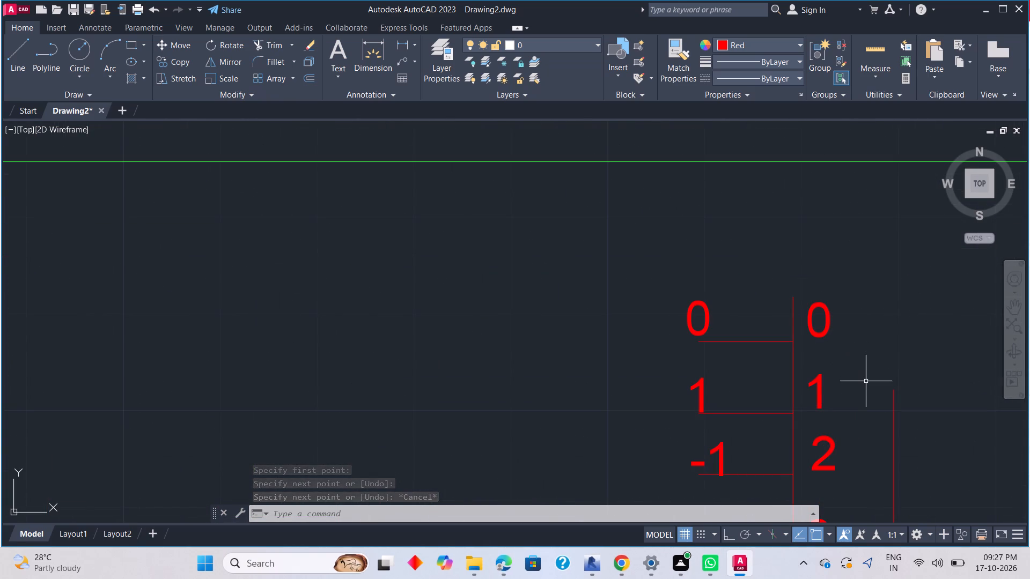
pyautogui.press('l')
pyautogui.press('space')
pyautogui.moveTo(898, 390); pyautogui.dragTo(899, 385)
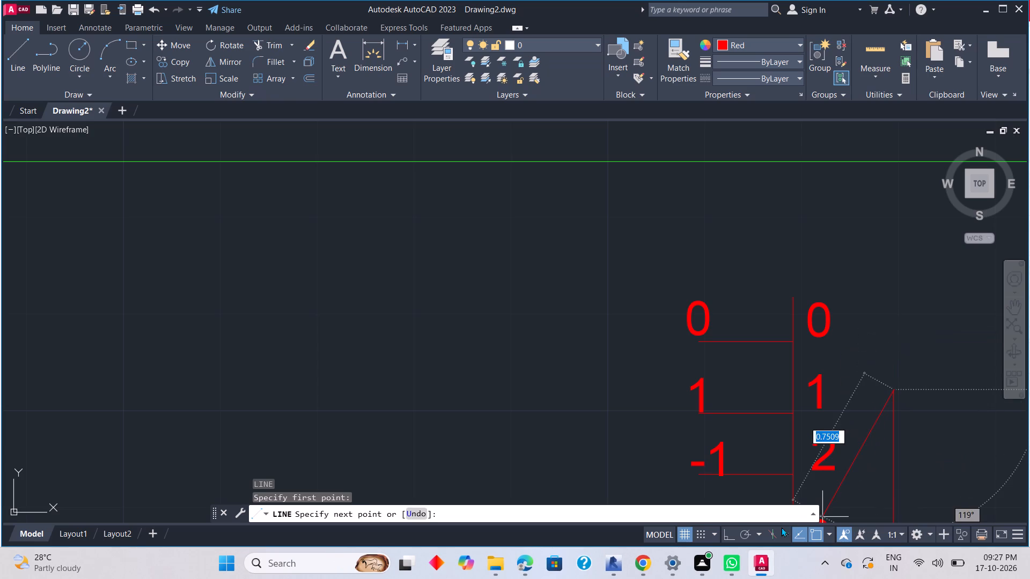
pyautogui.click(729, 533)
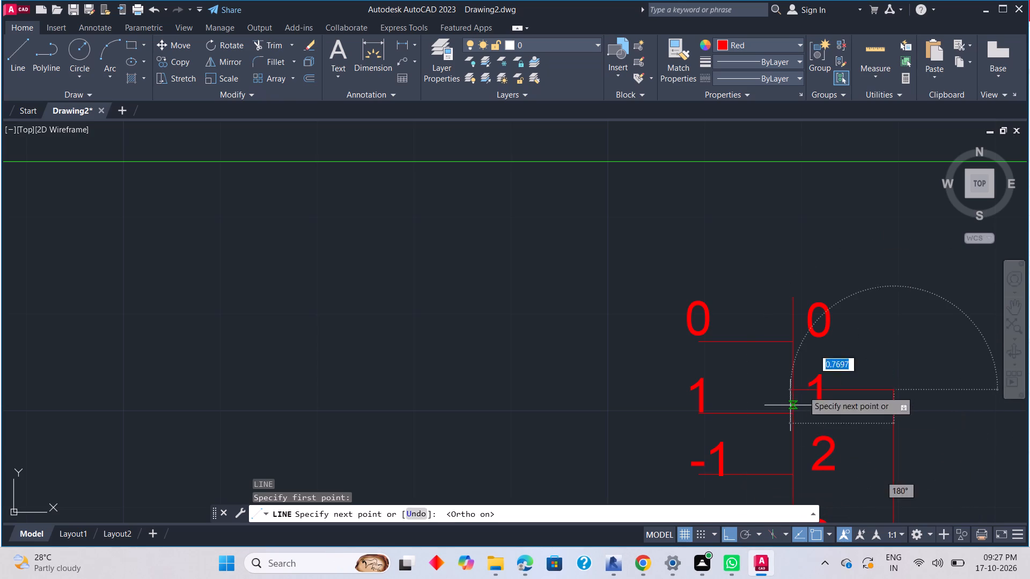
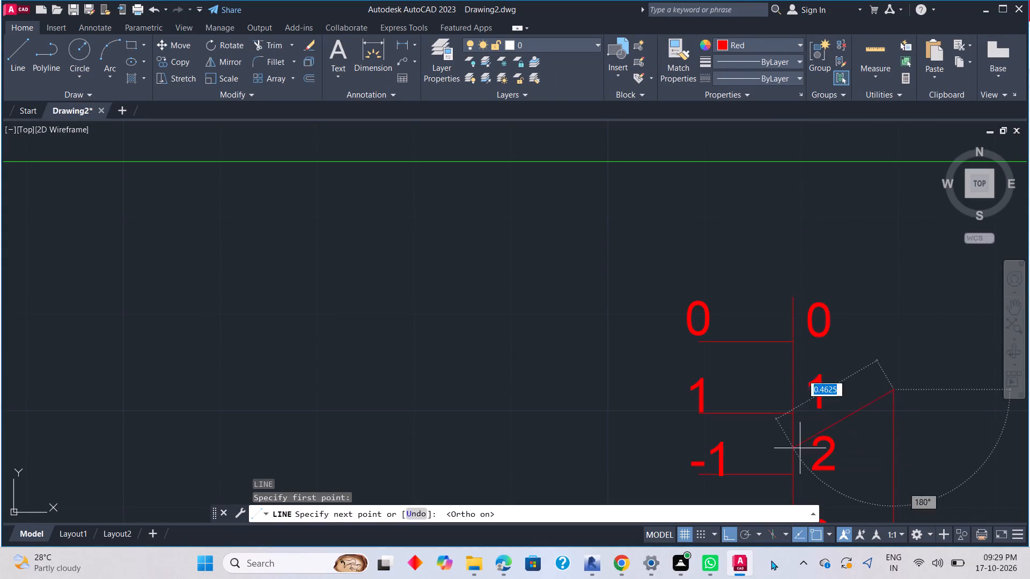
# Draw a diagonal line about 0.59 units long from the outer vertical's upper end to just above the ticked red vertical's top, with Ortho off.
pyautogui.click(891, 339)
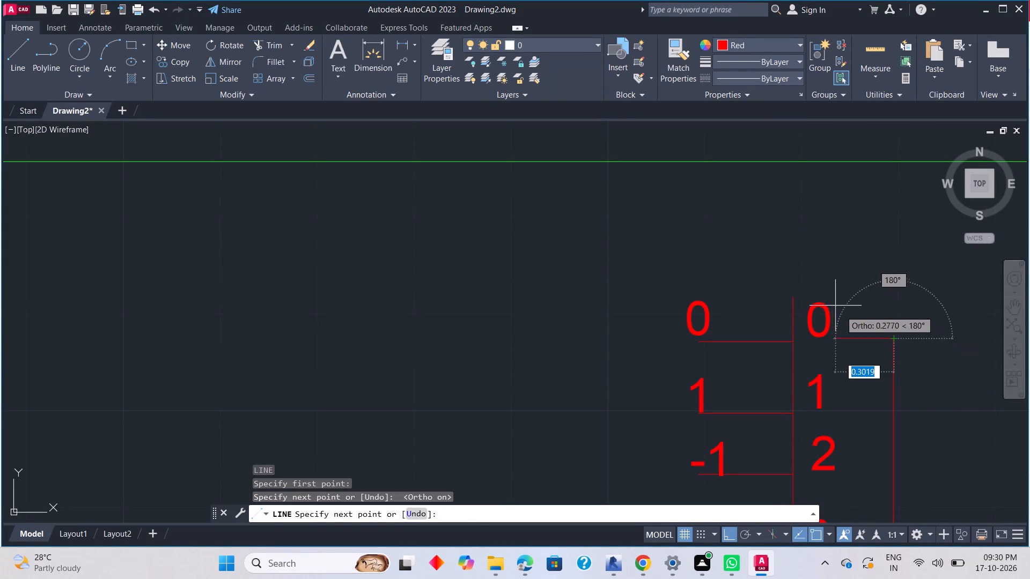
pyautogui.click(725, 532)
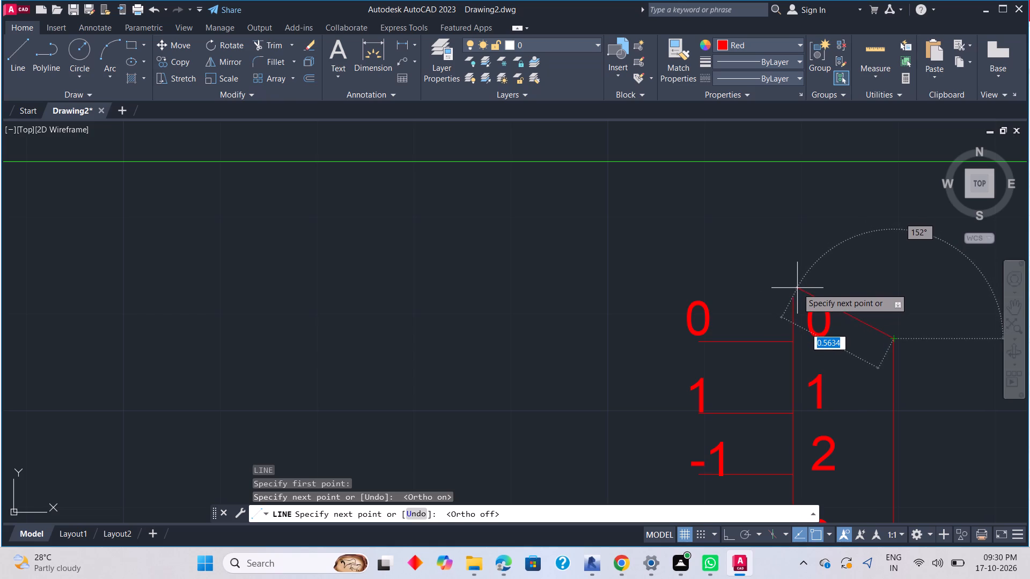
pyautogui.scroll(3, 797, 290)
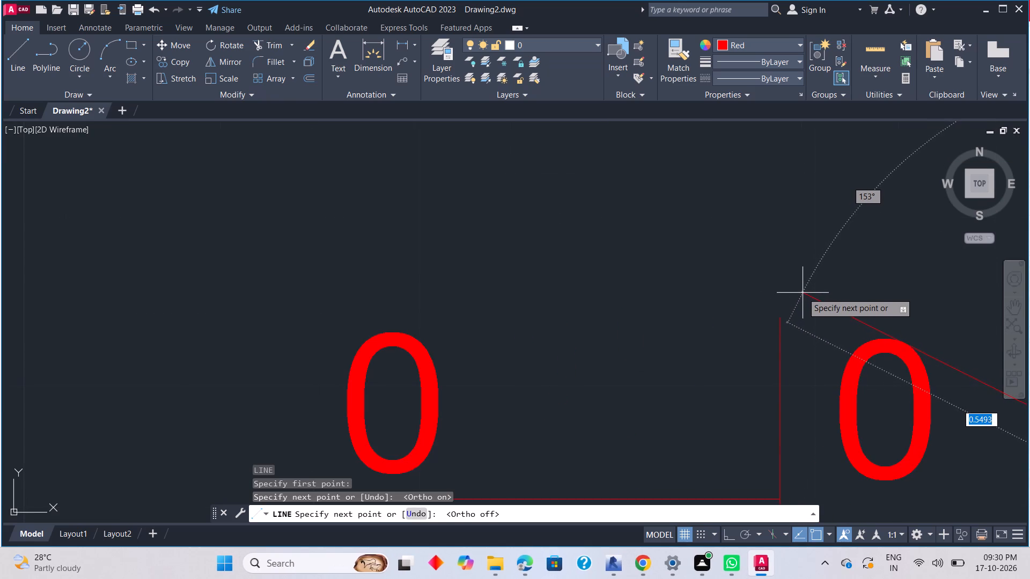
pyautogui.click(776, 276)
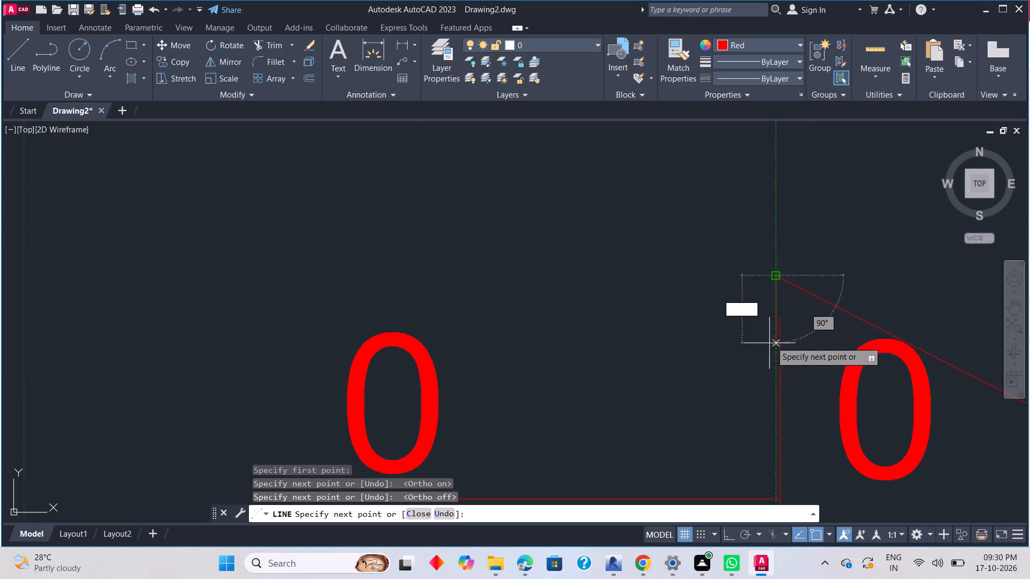
pyautogui.press('Escape')
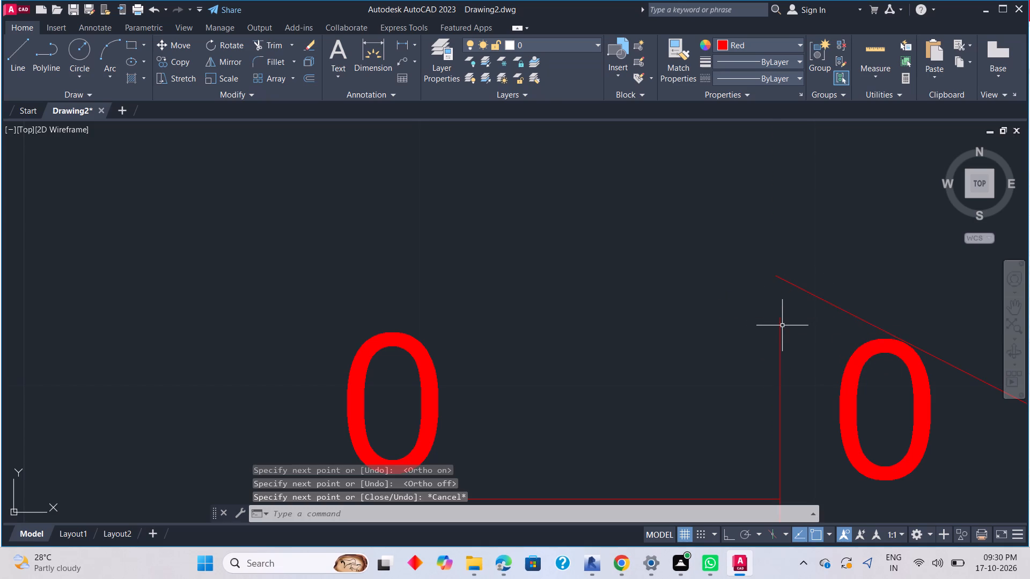
# Extend the ticked red vertical up to the new diagonal and trim the diagonal's overhang past it.
pyautogui.write('EX')
pyautogui.press('space')
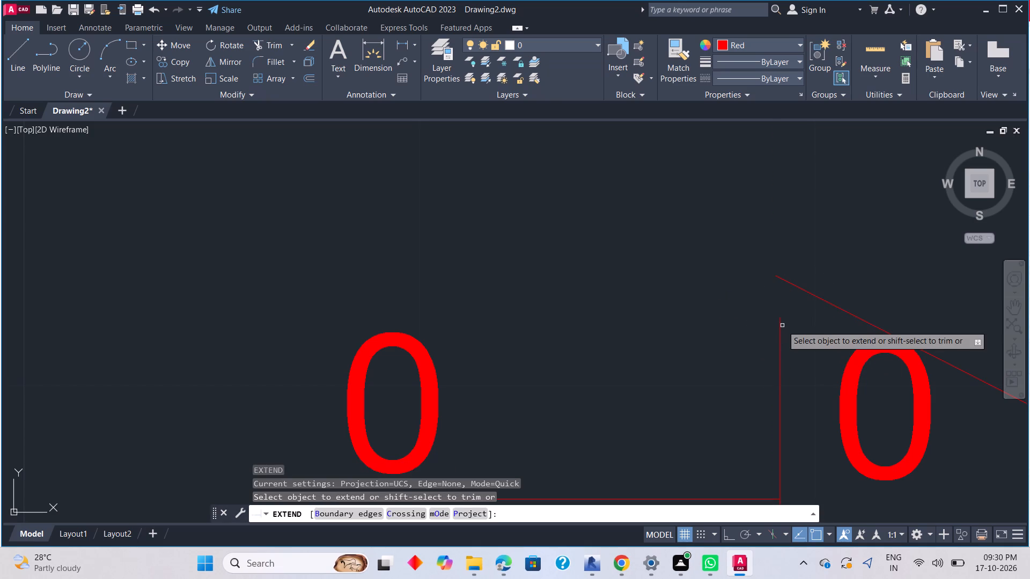
pyautogui.click(779, 328)
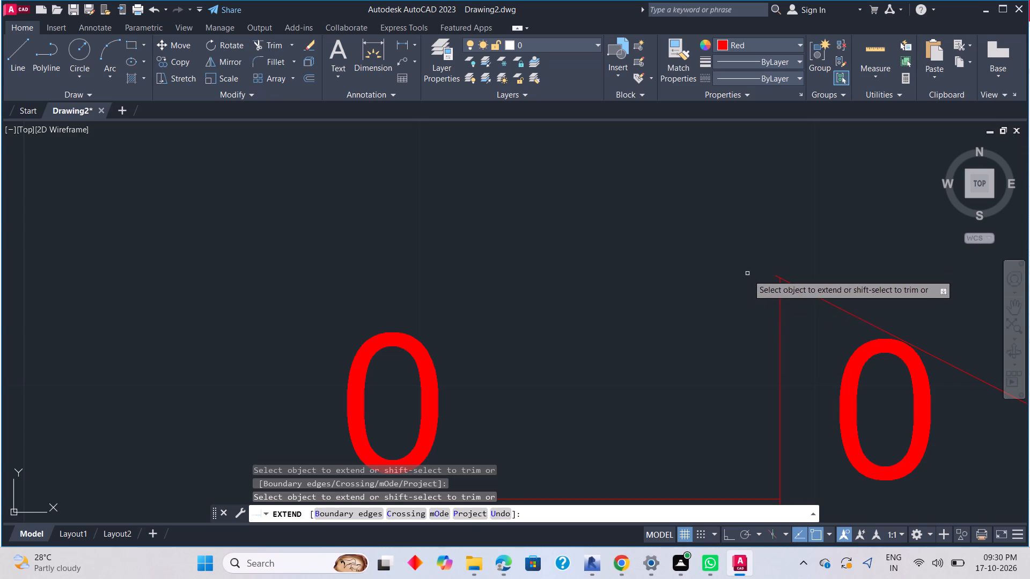
pyautogui.scroll(2, 747, 283)
pyautogui.keyDown('shift'); pyautogui.click(821, 262); pyautogui.keyUp('shift')
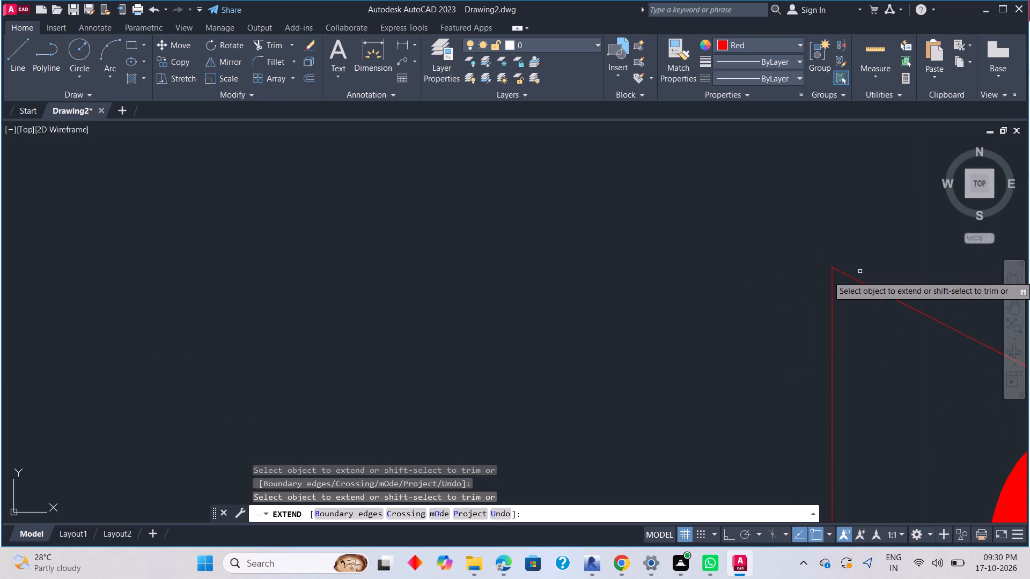
# Trim the part of the ticked red vertical that runs on below the lower diagonal near label 15.
pyautogui.scroll(-7, 873, 308)
pyautogui.scroll(-2, 921, 467)
pyautogui.moveTo(980, 464); pyautogui.dragTo(903, 366, button='middle')
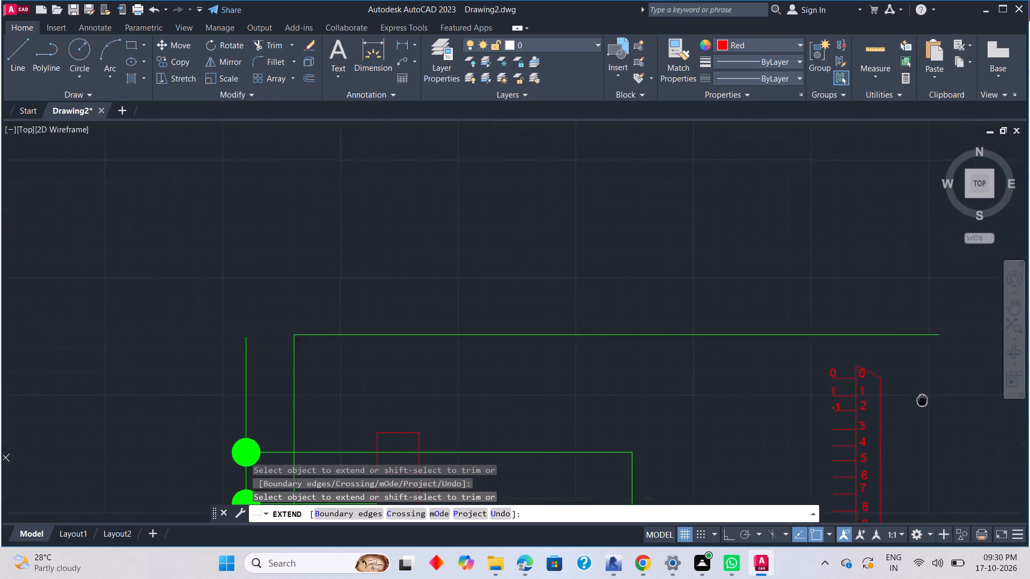
pyautogui.moveTo(903, 366); pyautogui.dragTo(845, 273, button='middle')
pyautogui.scroll(-3, 826, 372)
pyautogui.scroll(2, 832, 396)
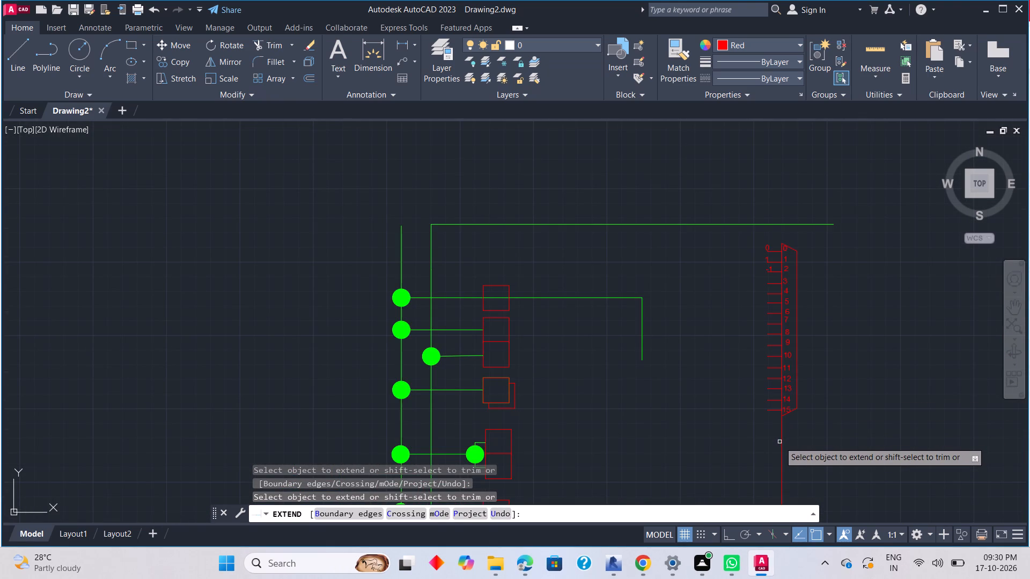
pyautogui.keyDown('shift'); pyautogui.click(782, 440); pyautogui.keyUp('shift')
pyautogui.press('Escape')
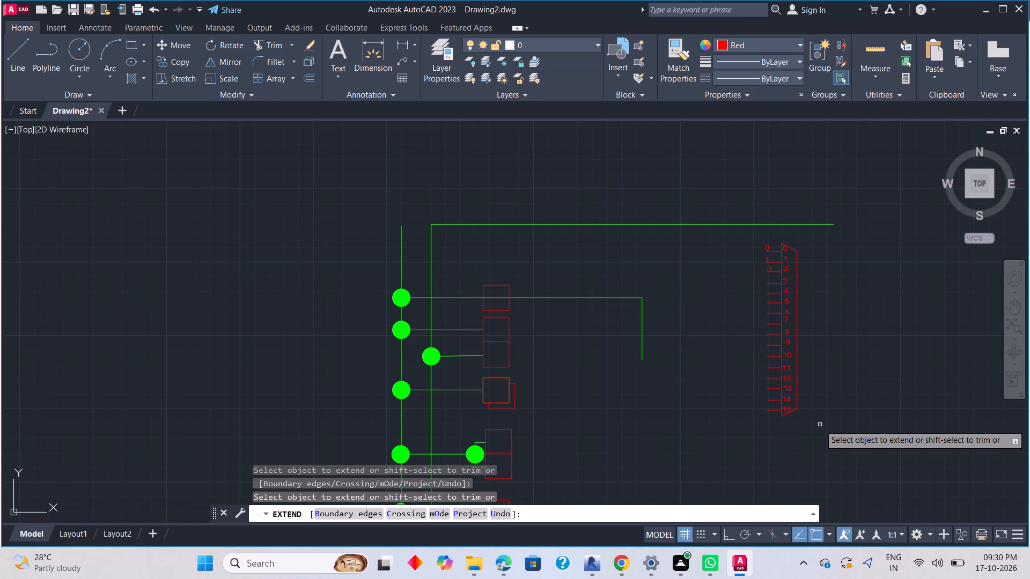
# Move the -1 label about 0.2 units outward and slightly down, beside the free end of tick 2.
pyautogui.moveTo(799, 426); pyautogui.dragTo(797, 395, button='middle')
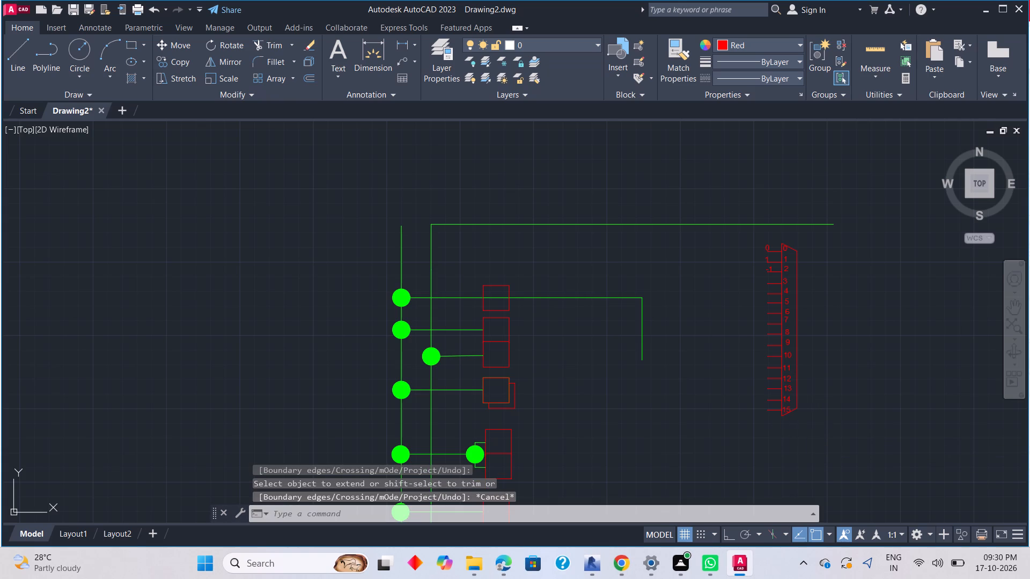
pyautogui.moveTo(797, 395); pyautogui.dragTo(775, 339, button='middle')
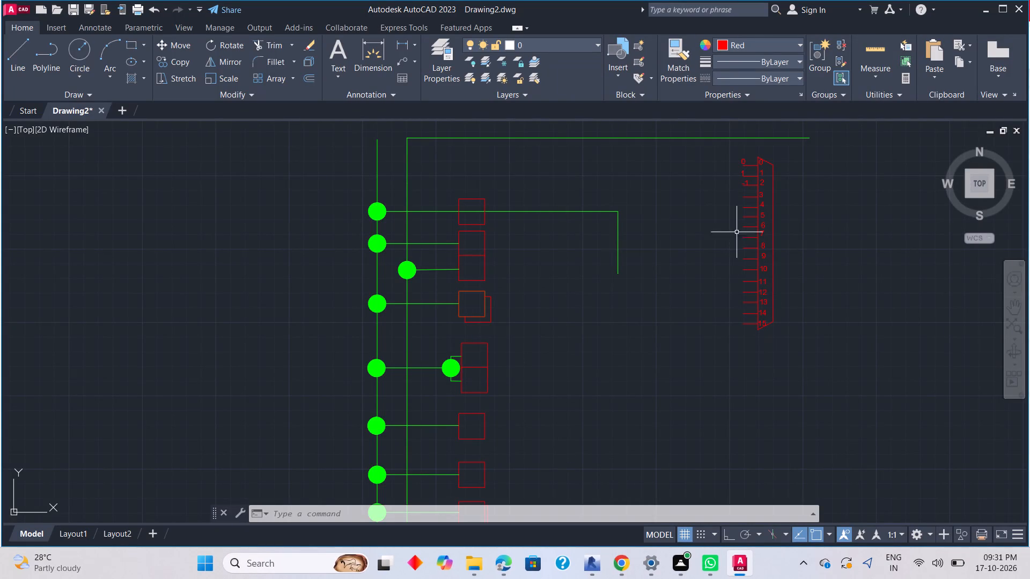
pyautogui.scroll(3, 748, 183)
pyautogui.click(740, 185)
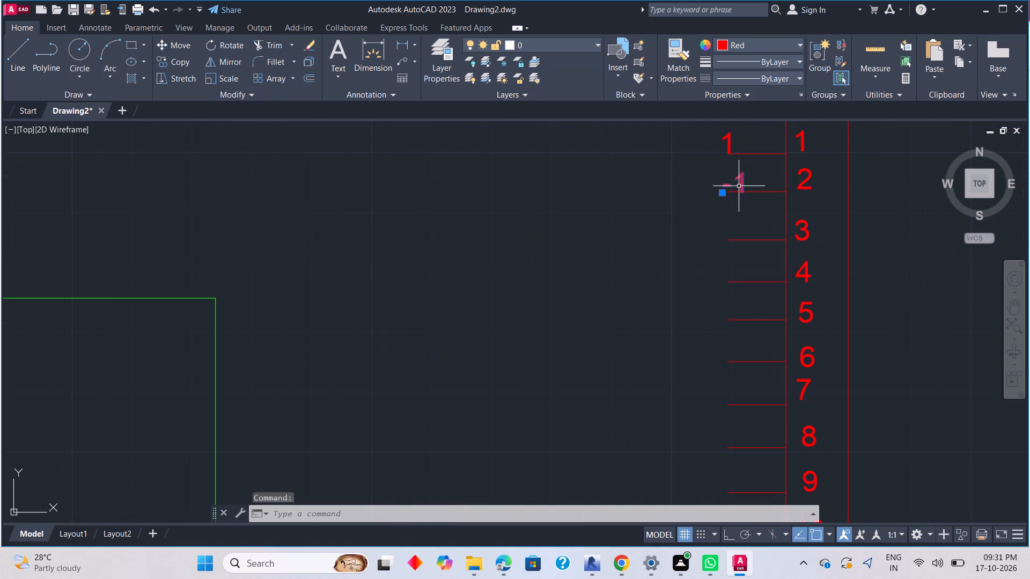
pyautogui.click(719, 192)
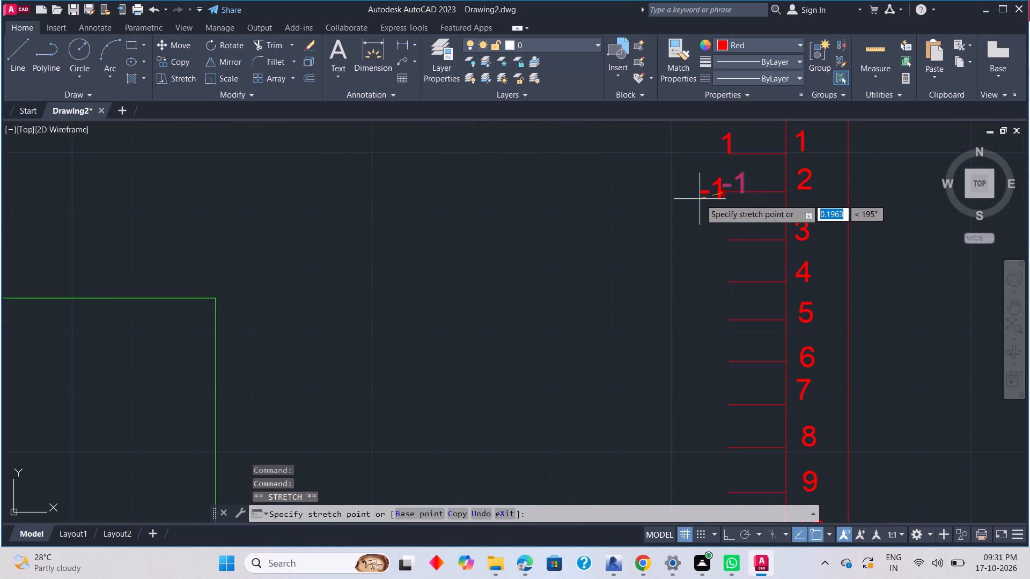
pyautogui.click(700, 199)
pyautogui.press('`')
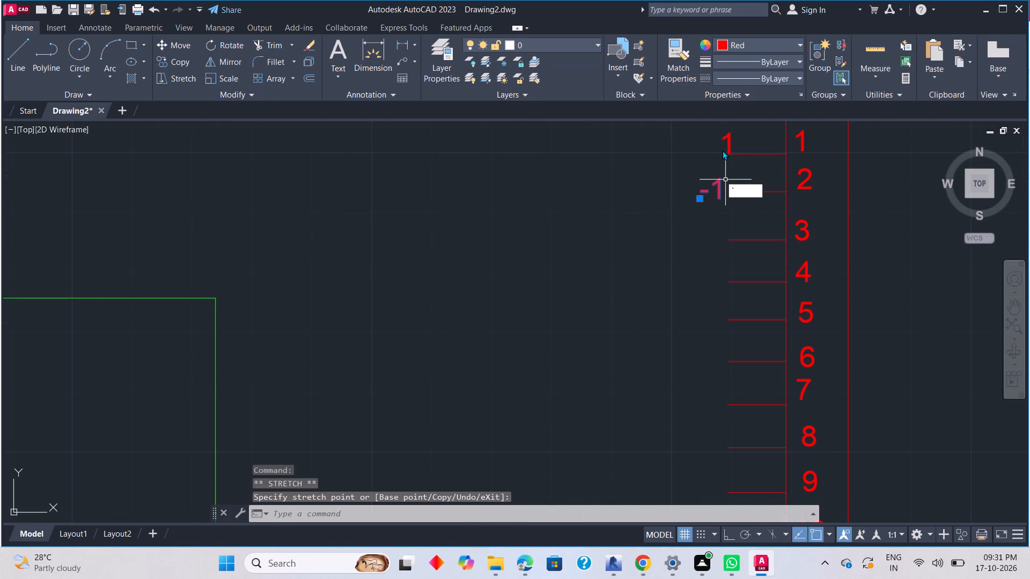
pyautogui.press('Escape')
# Move the outer 1 label outward and slightly down, beside the free end of tick 1.
pyautogui.click(727, 148)
pyautogui.click(722, 152)
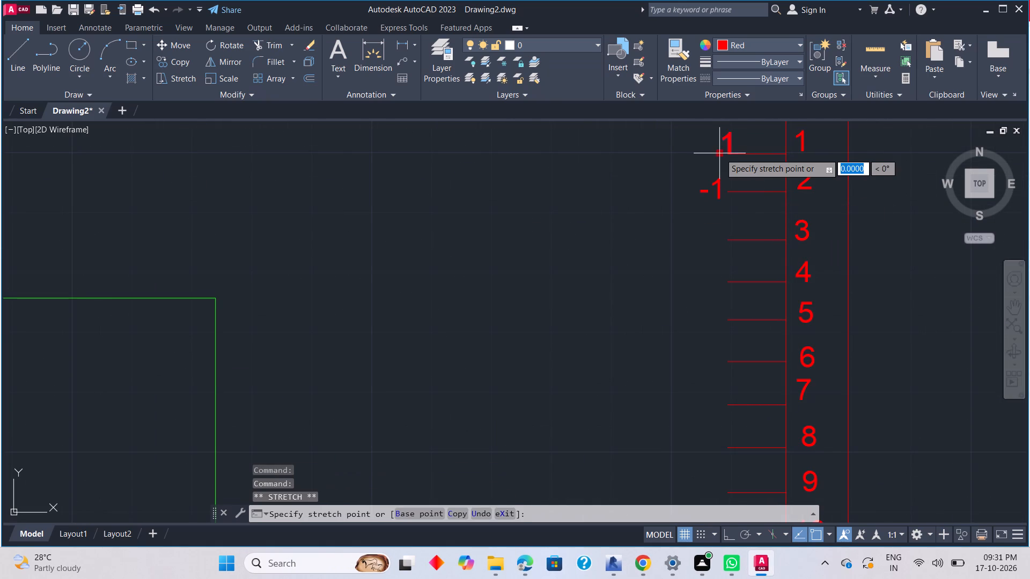
pyautogui.click(710, 161)
pyautogui.press('Escape')
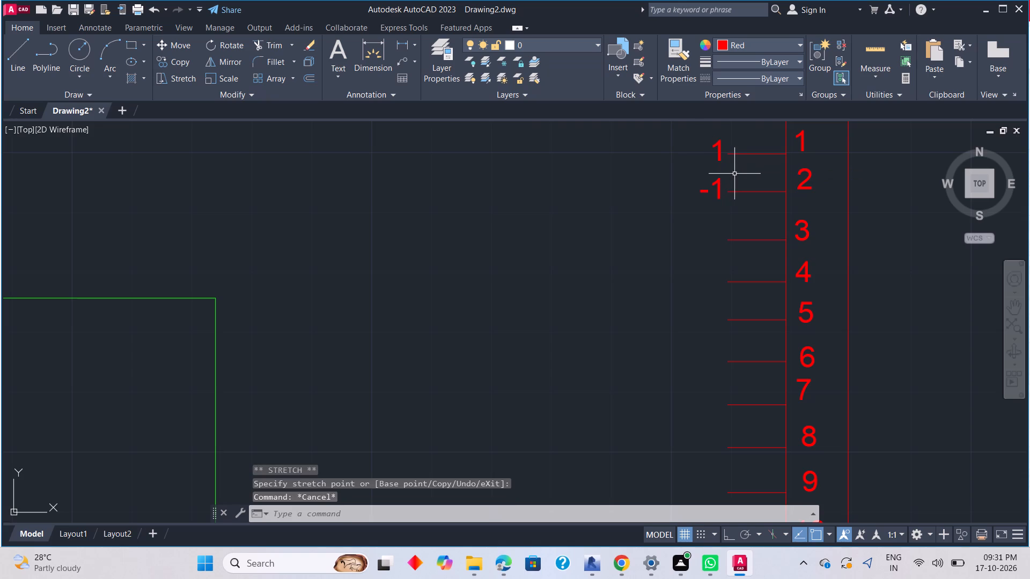
# Move the outer 0 label outward and slightly down, beside the free end of tick 0.
pyautogui.scroll(-1, 734, 174)
pyautogui.moveTo(740, 146); pyautogui.dragTo(745, 203, button='middle')
pyautogui.click(739, 185)
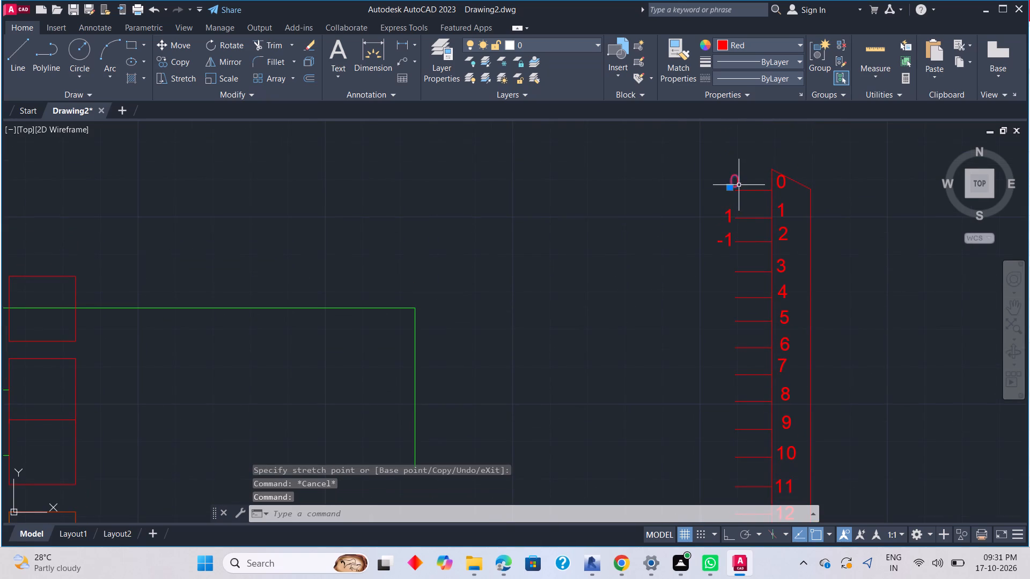
pyautogui.click(728, 187)
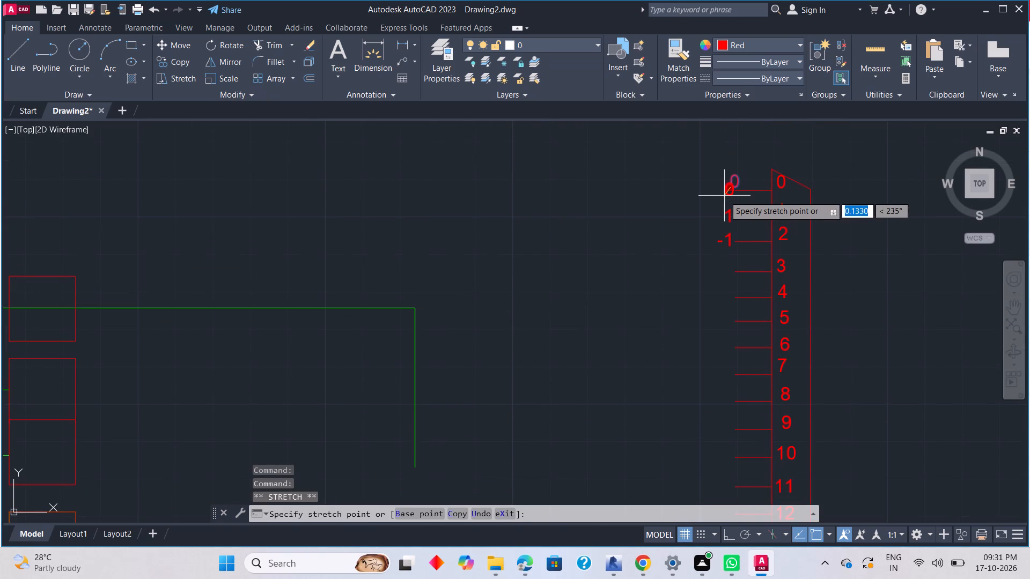
pyautogui.click(722, 196)
pyautogui.press('Escape')
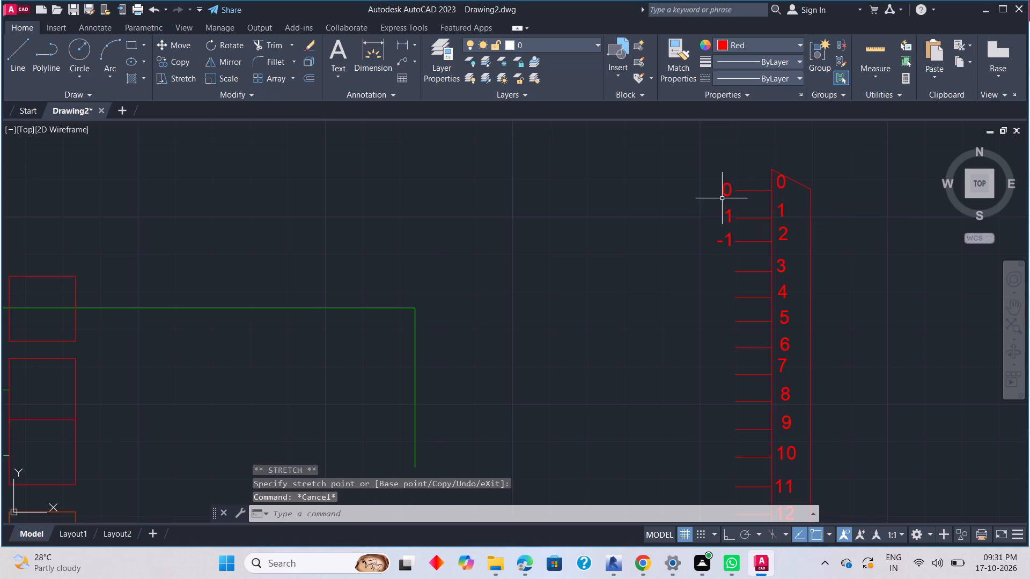
# Erase the short green vertical line at the far end of the long horizontal branch through the uppermost red square.
pyautogui.scroll(-1, 712, 307)
pyautogui.moveTo(714, 307); pyautogui.dragTo(713, 307, button='middle')
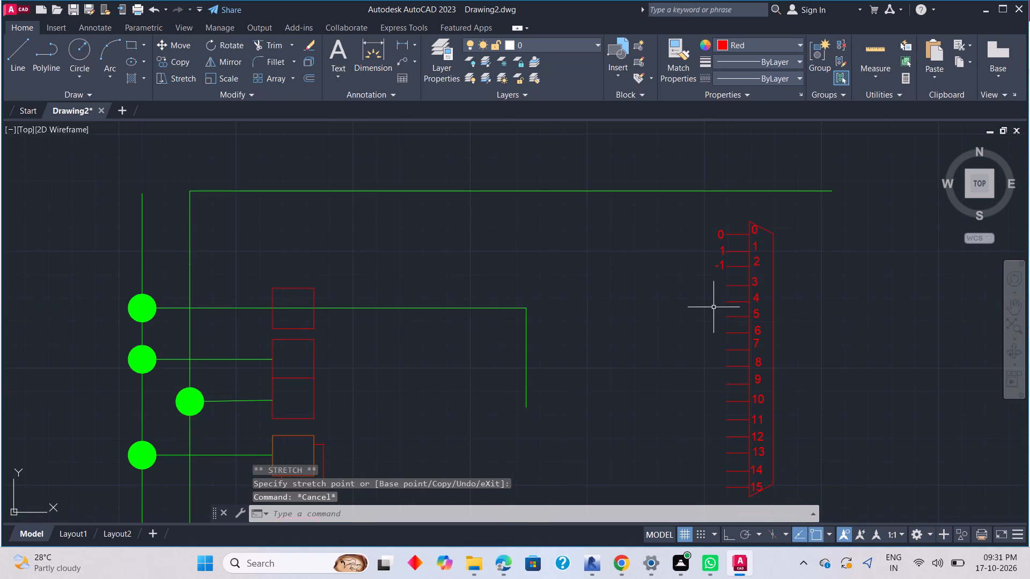
pyautogui.moveTo(713, 307); pyautogui.dragTo(716, 233, button='middle')
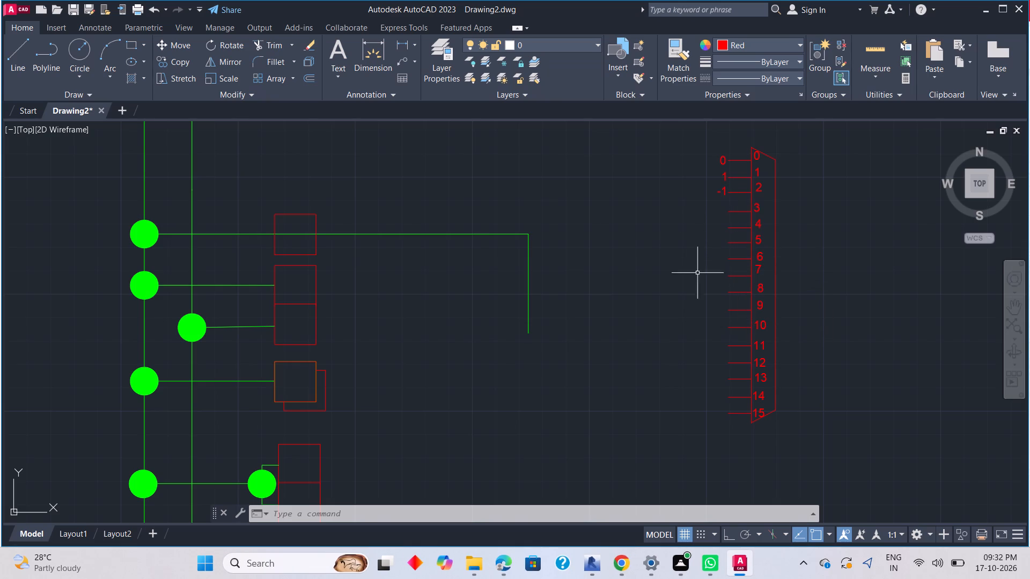
pyautogui.click(527, 279)
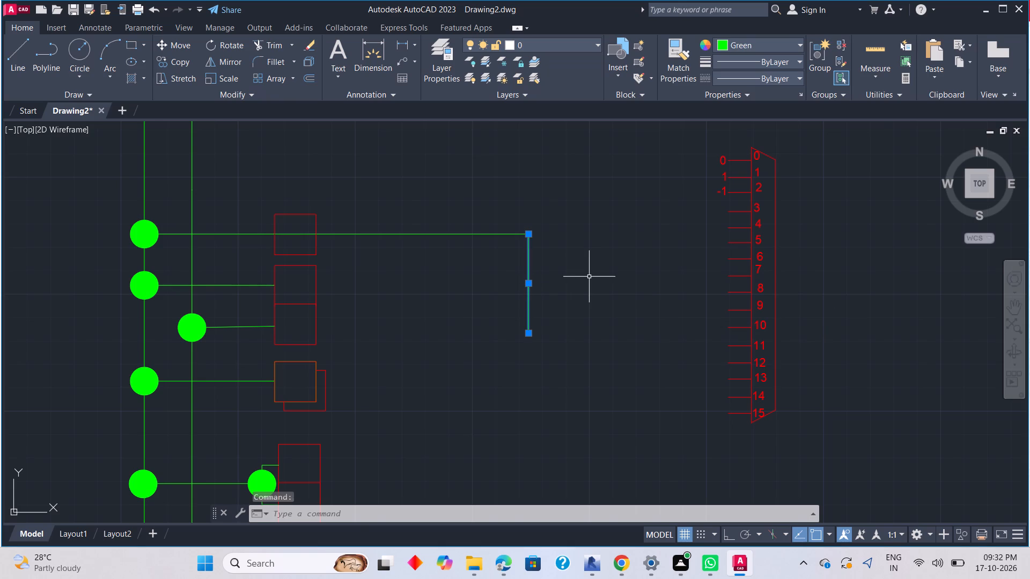
pyautogui.press('Delete')
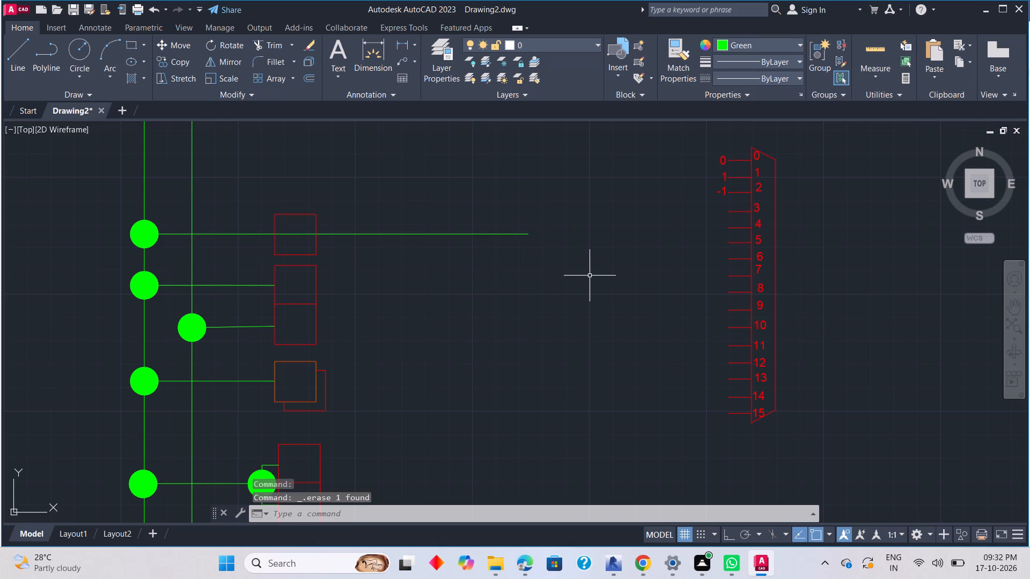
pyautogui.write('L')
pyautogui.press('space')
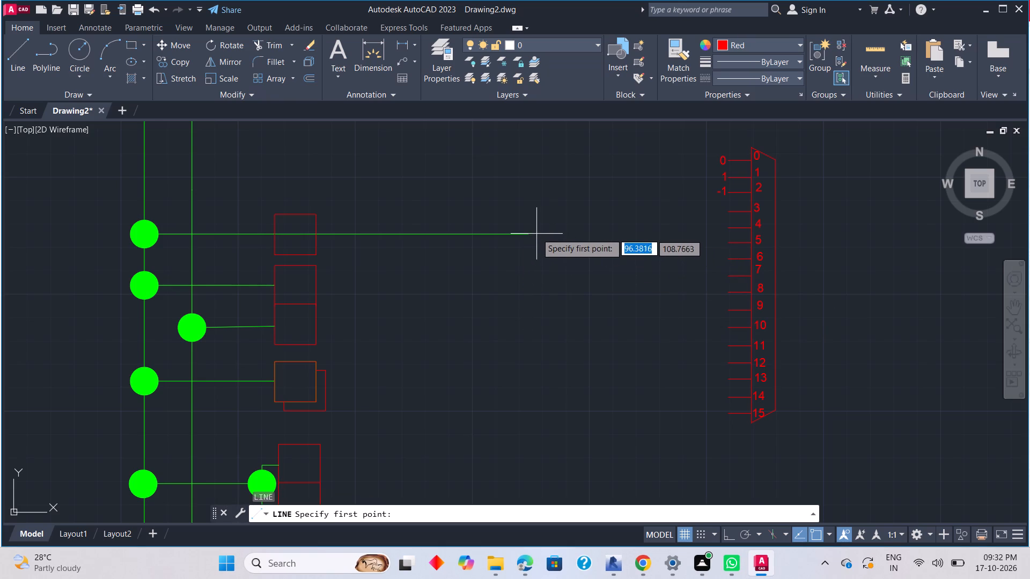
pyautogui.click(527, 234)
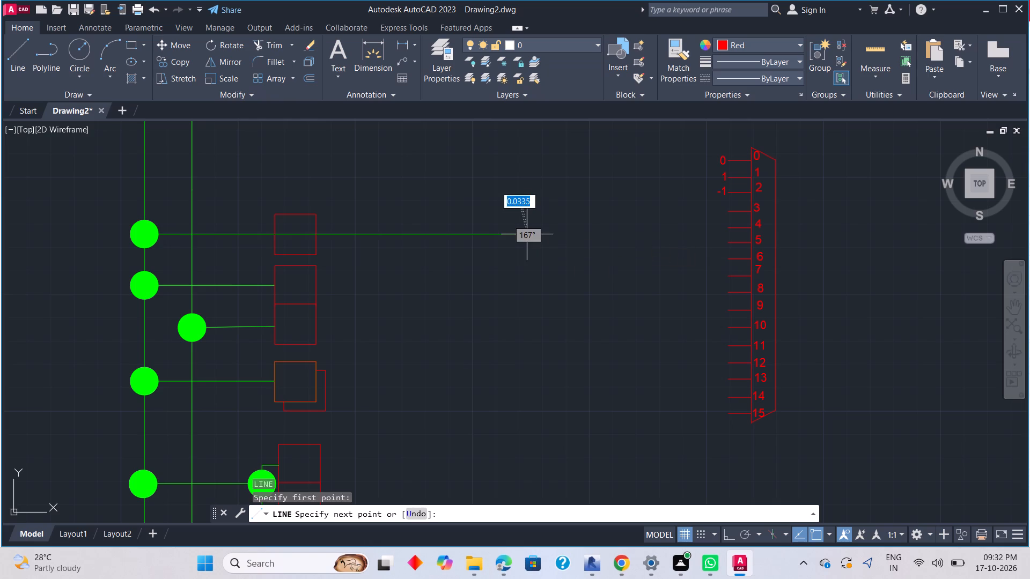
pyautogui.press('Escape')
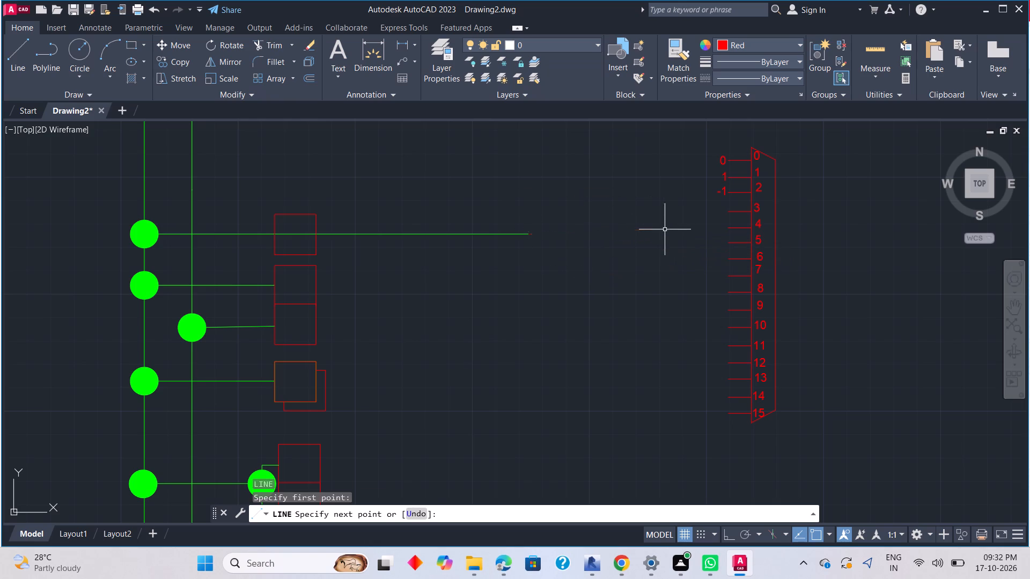
# Draw a stepped orthogonal line in green from the free end of tick 6 to the end of the uppermost horizontal branch.
pyautogui.click(766, 40)
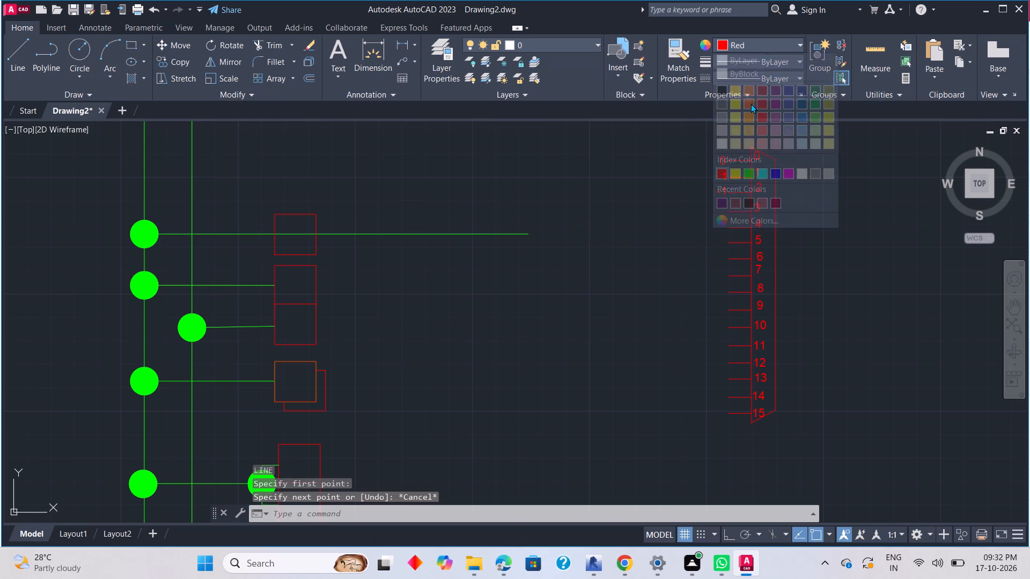
pyautogui.click(749, 169)
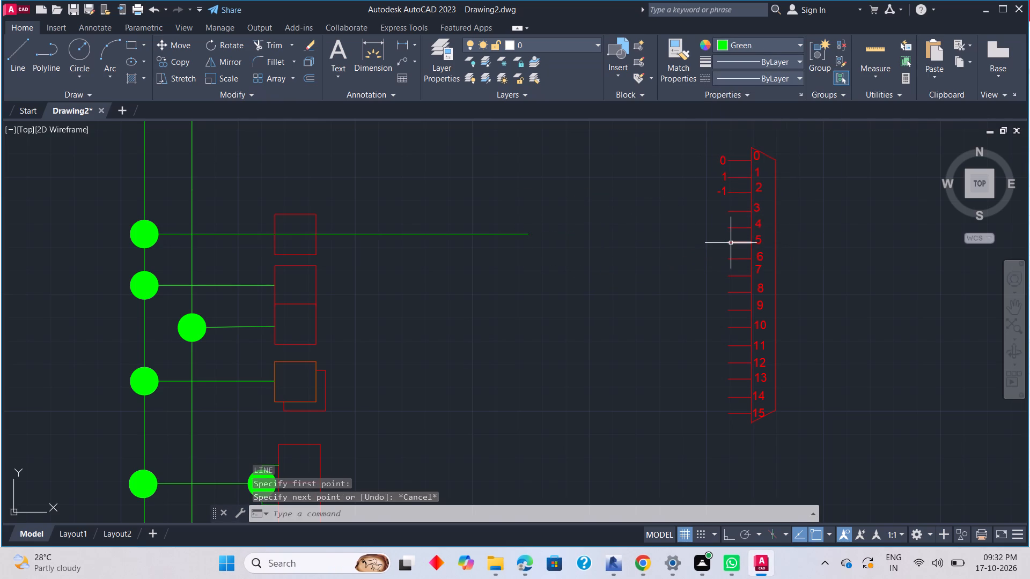
pyautogui.press('space')
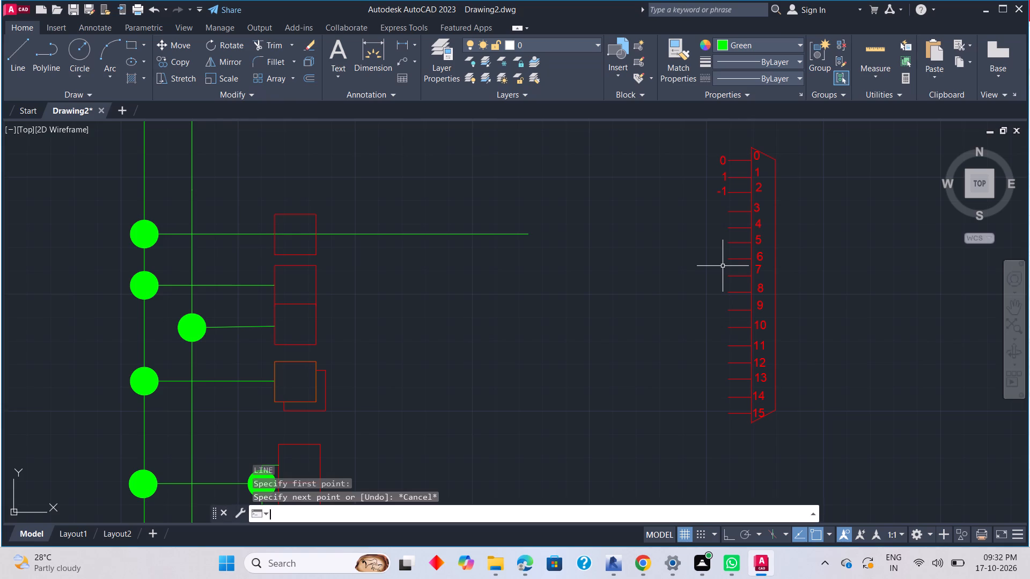
pyautogui.moveTo(729, 258); pyautogui.dragTo(725, 259)
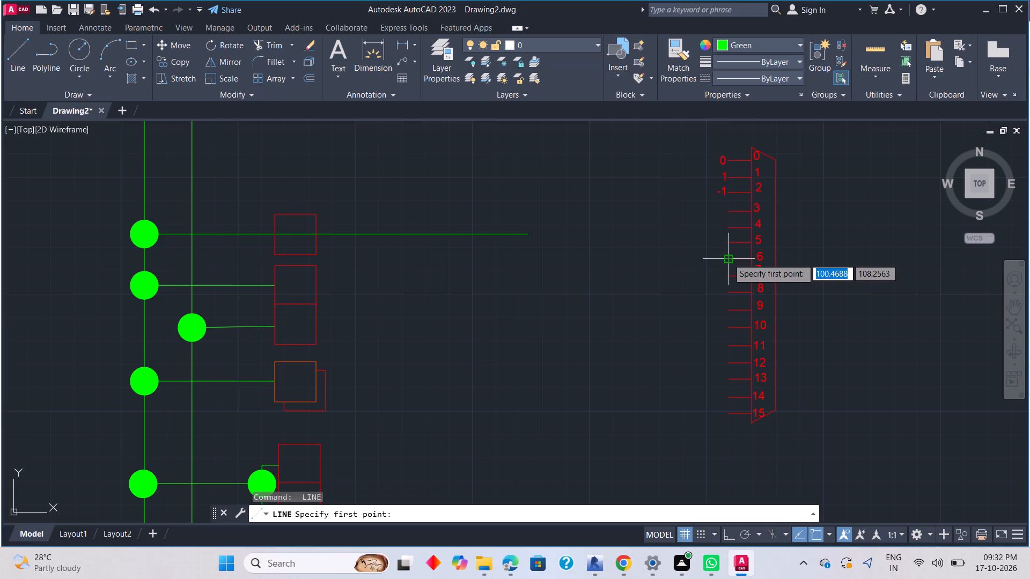
pyautogui.moveTo(725, 259); pyautogui.dragTo(719, 259)
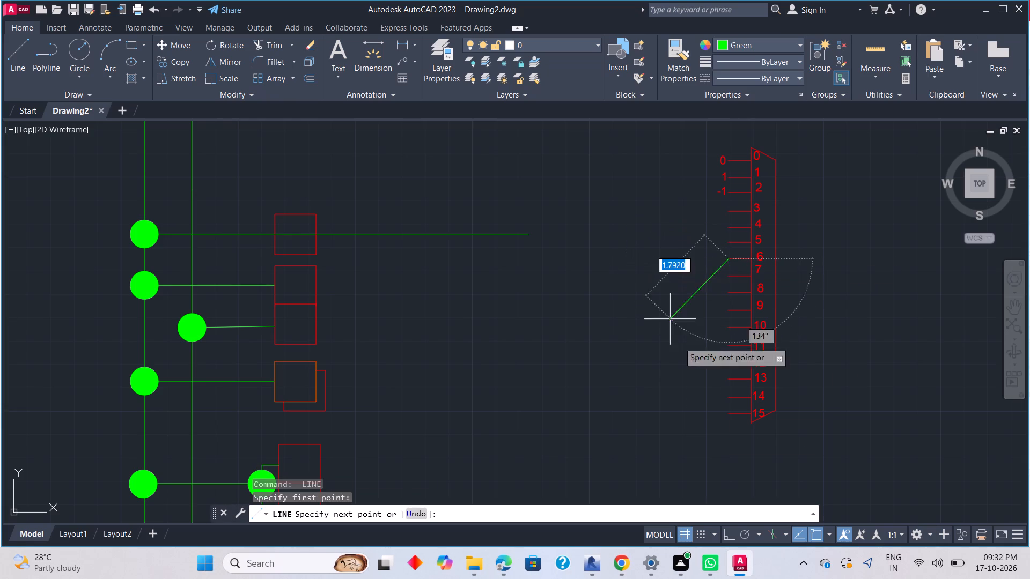
pyautogui.moveTo(729, 531); pyautogui.dragTo(723, 521)
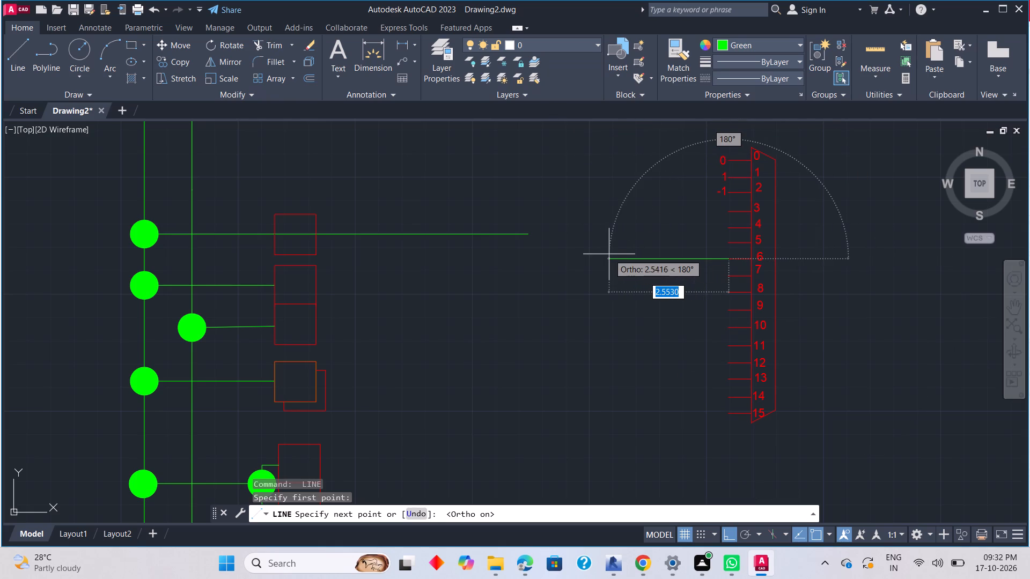
pyautogui.moveTo(607, 254); pyautogui.dragTo(606, 249)
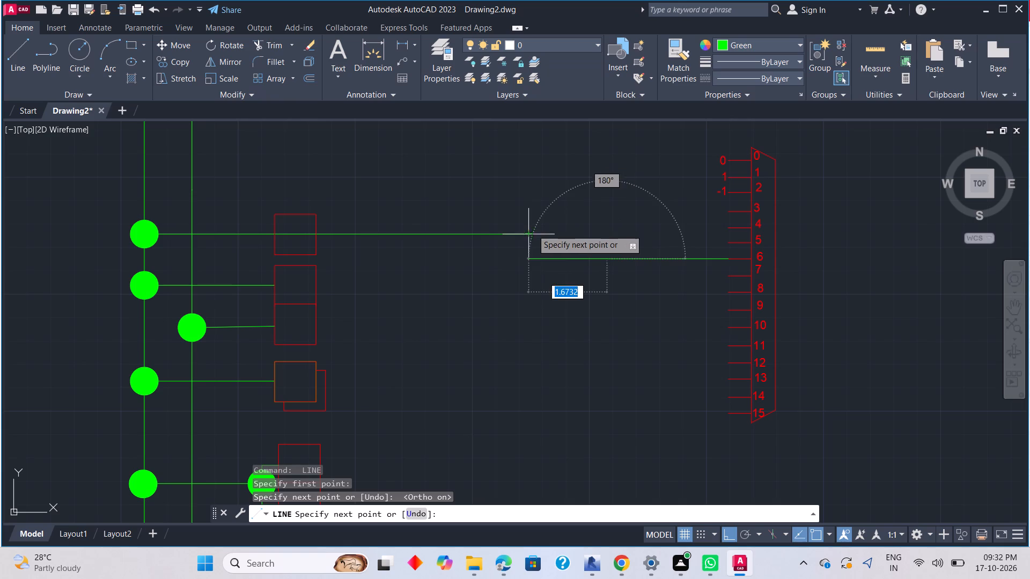
pyautogui.click(587, 229)
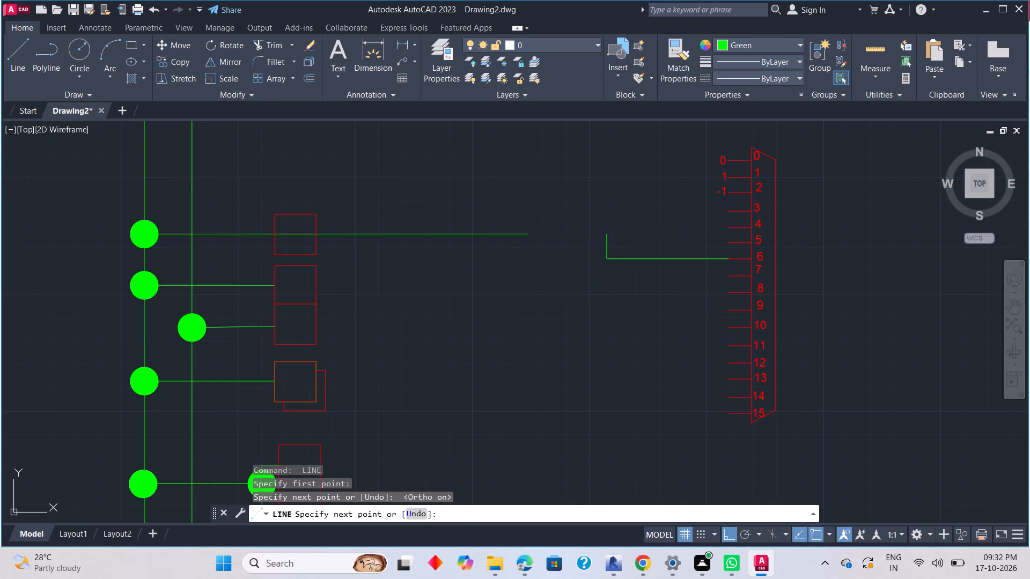
pyautogui.click(532, 237)
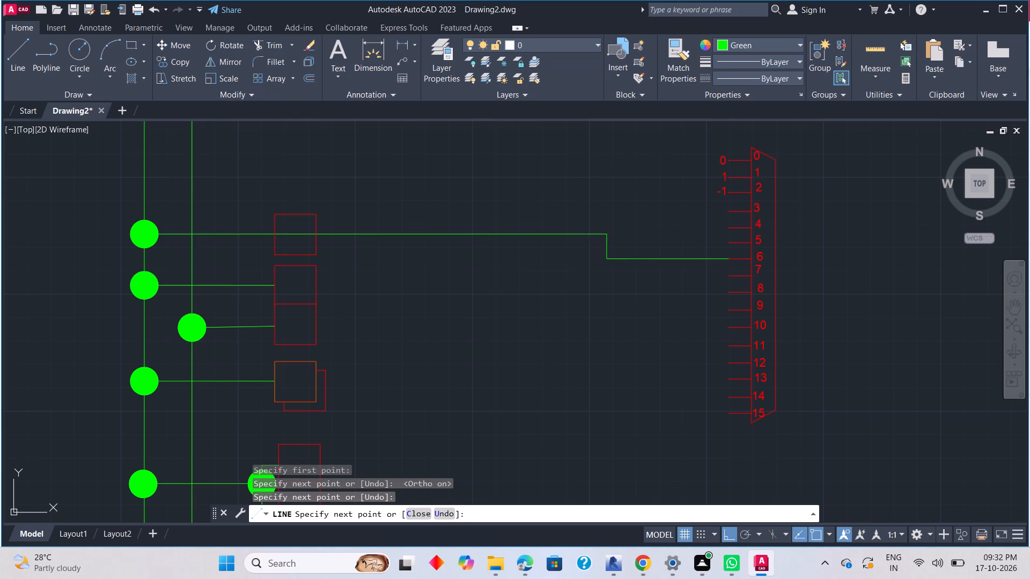
pyautogui.press('Escape')
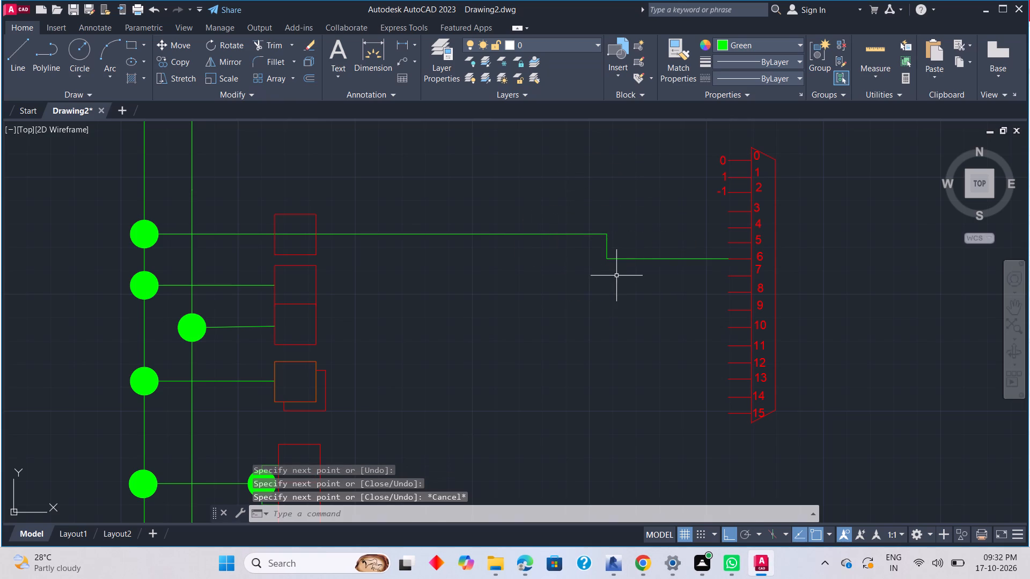
# Draw a green three-sided bracket about 0.8 units wide and 0.8 units high, joining the outer sides of the two stacked red rectangles below the uppermost square.
pyautogui.scroll(-1, 638, 286)
pyautogui.moveTo(646, 293); pyautogui.dragTo(615, 237, button='middle')
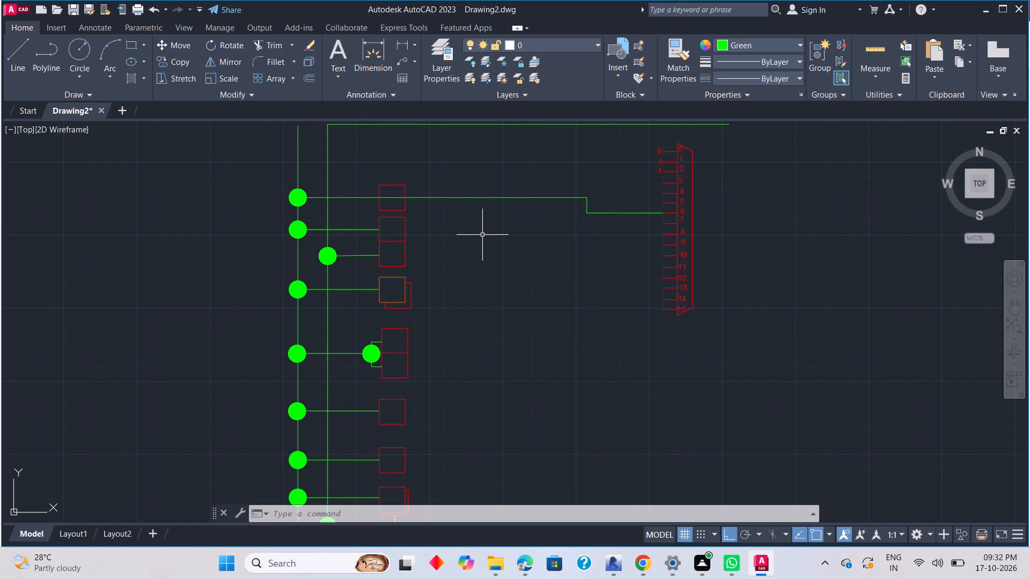
pyautogui.write('L')
pyautogui.press('space')
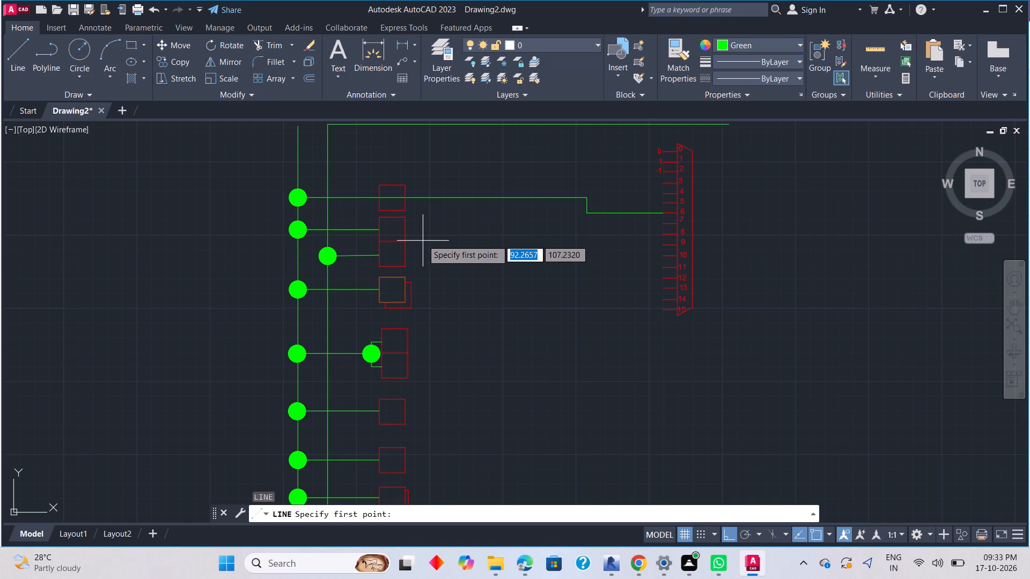
pyautogui.click(408, 230)
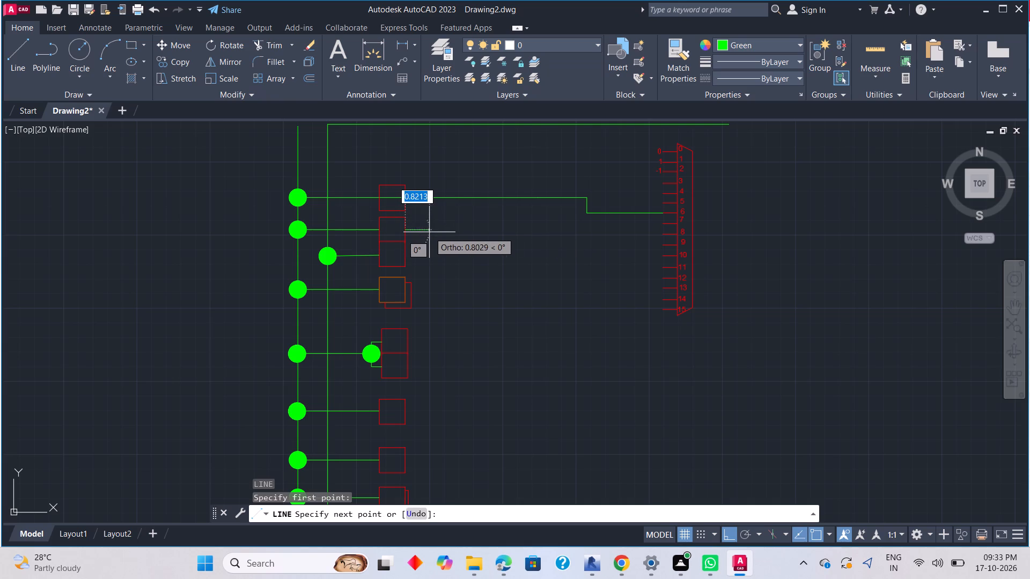
pyautogui.click(429, 232)
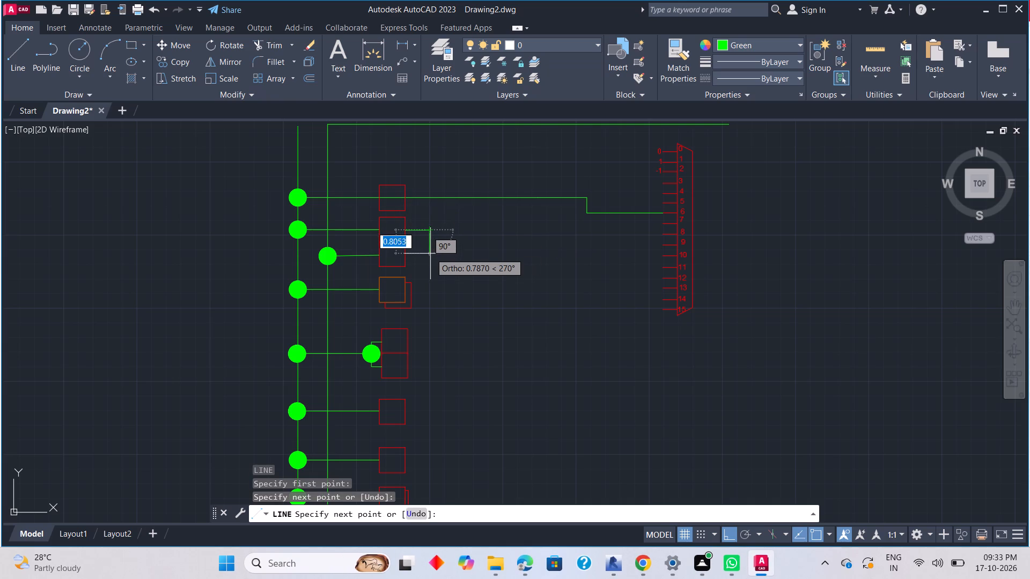
pyautogui.click(430, 254)
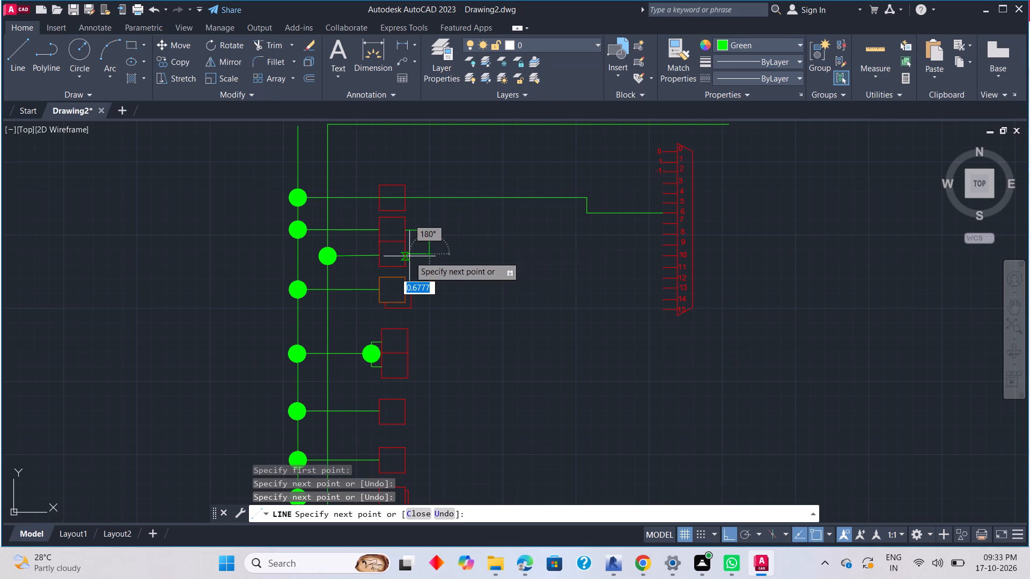
pyautogui.scroll(2, 409, 256)
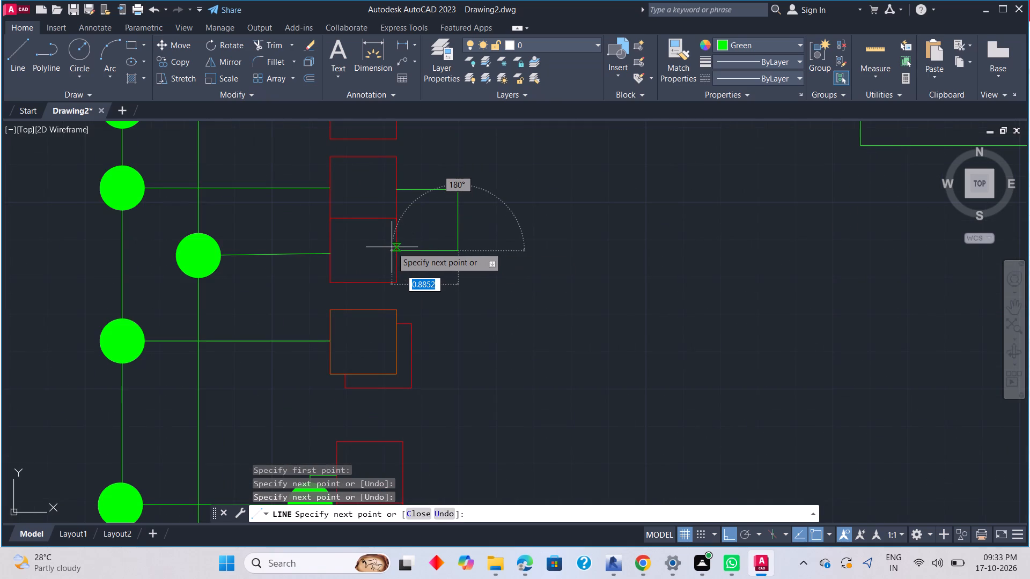
pyautogui.click(392, 247)
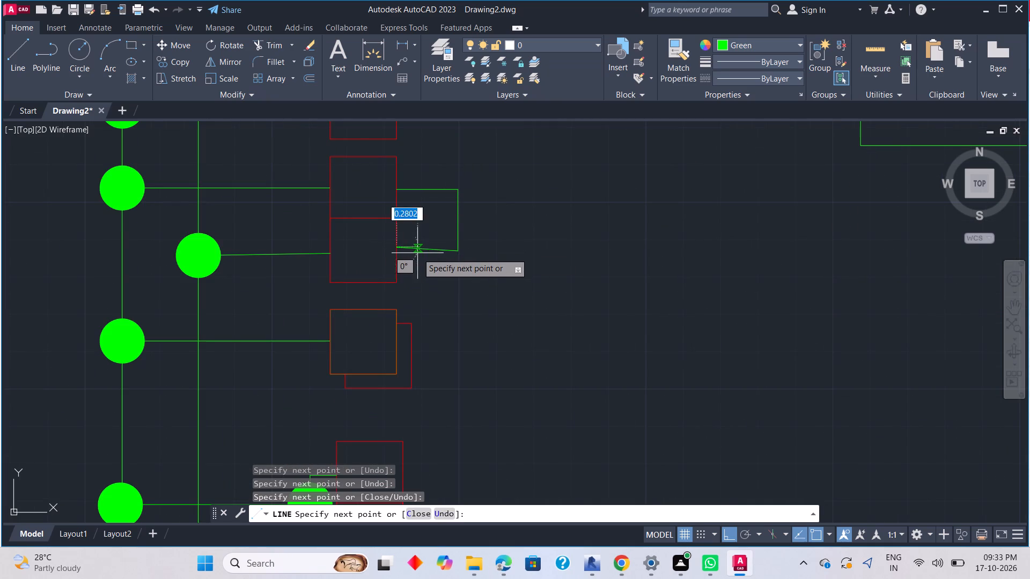
pyautogui.hotkey('ctrl', 'z')
pyautogui.scroll(3, 396, 247)
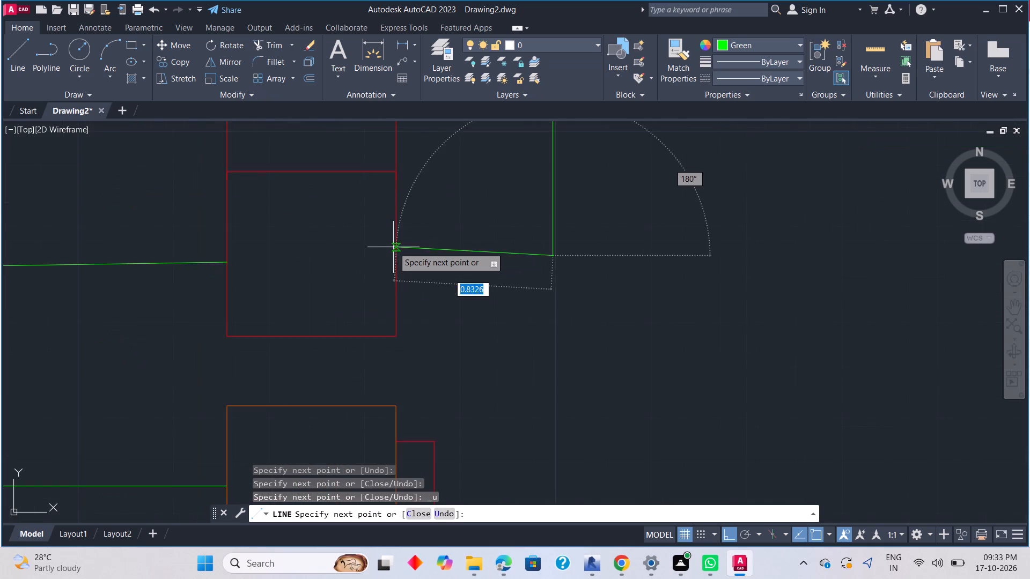
pyautogui.scroll(1, 393, 247)
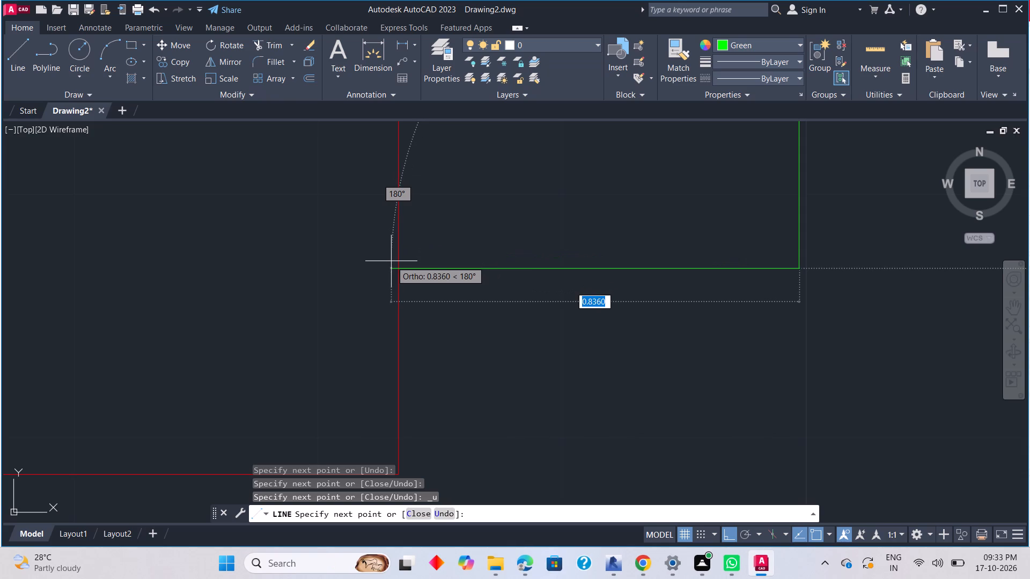
pyautogui.click(391, 261)
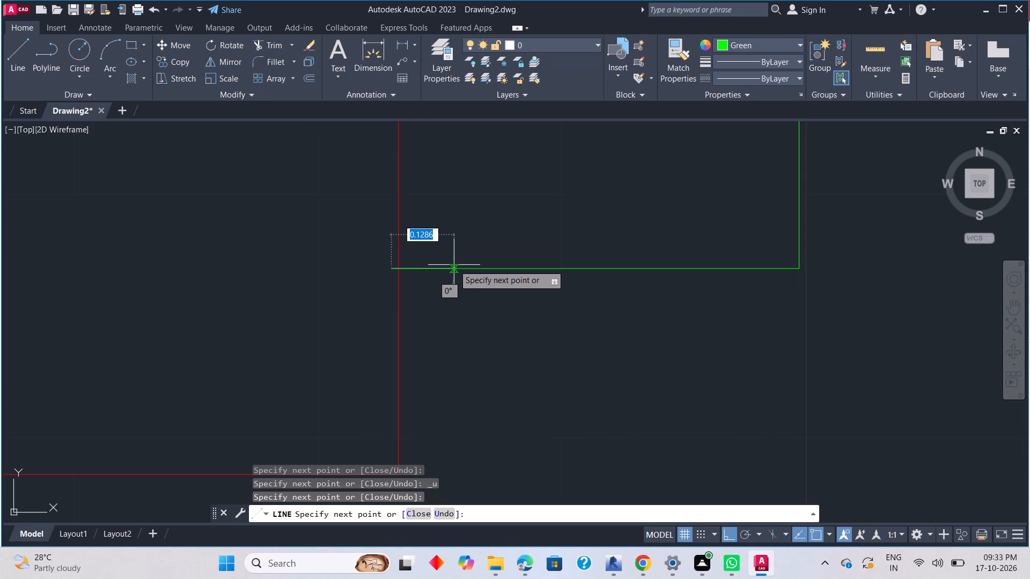
pyautogui.press('Escape')
# Trim the bracket's lower line where it extends past the red rectangle's edge.
pyautogui.write('TR')
pyautogui.press('space')
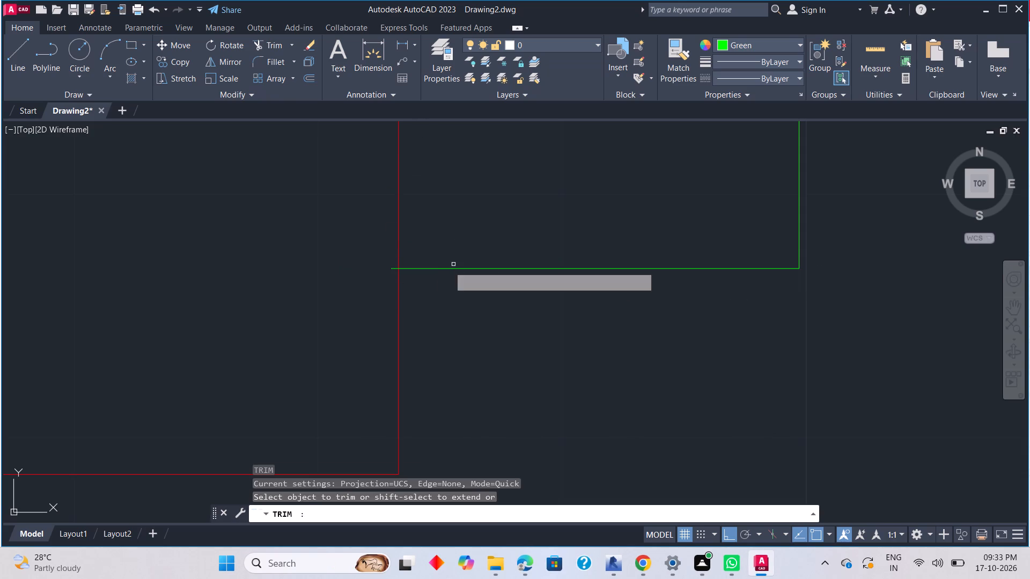
pyautogui.click(392, 269)
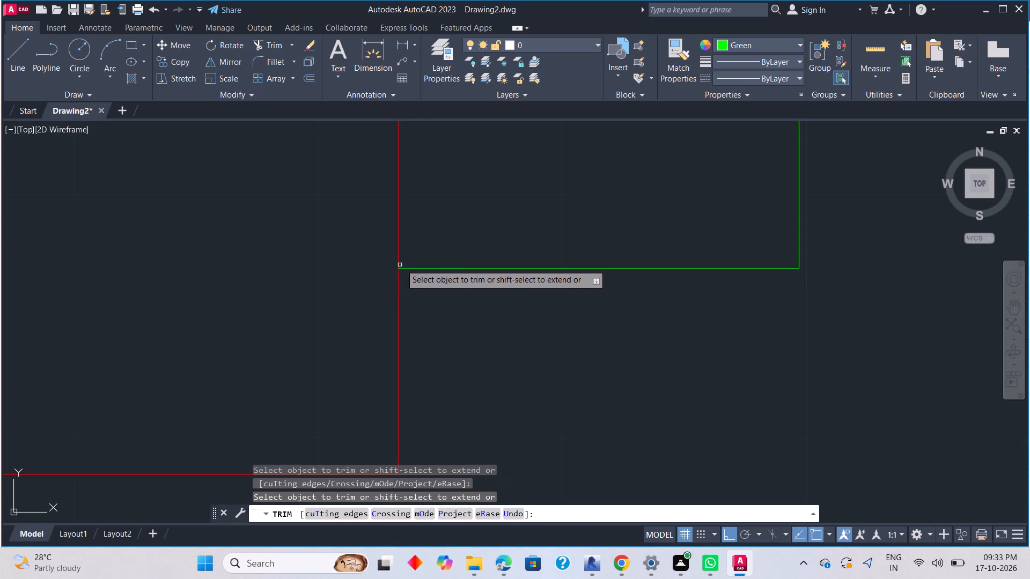
pyautogui.press('Escape')
# Copy the circle outline from the inner riser, beside the stacked rectangles, onto the middle of the bracket's vertical line with ortho off.
pyautogui.scroll(-3, 482, 222)
pyautogui.moveTo(513, 211); pyautogui.dragTo(466, 268, button='middle')
pyautogui.scroll(1, 464, 262)
pyautogui.scroll(-3, 465, 262)
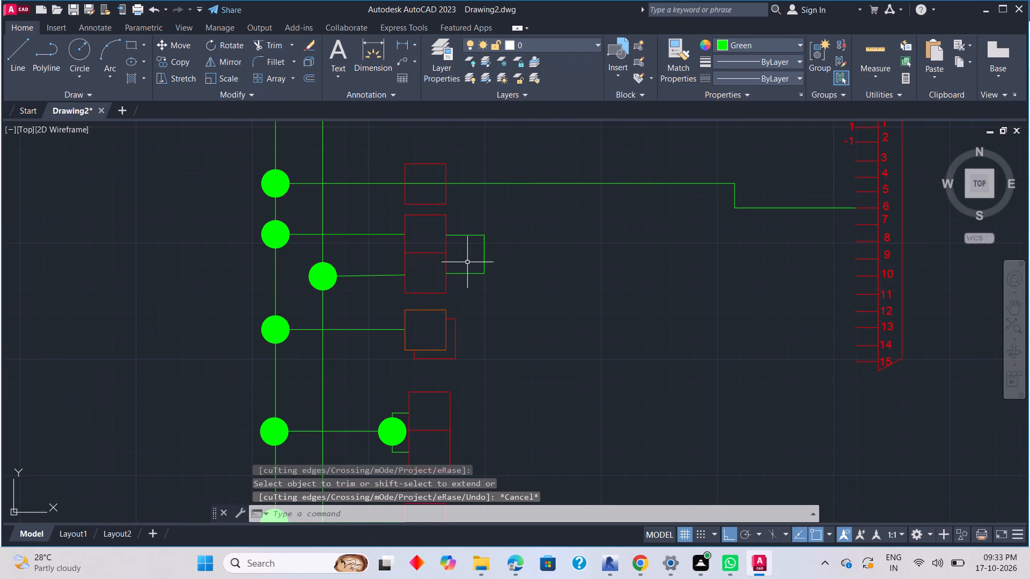
pyautogui.scroll(-2, 488, 269)
pyautogui.scroll(2, 488, 272)
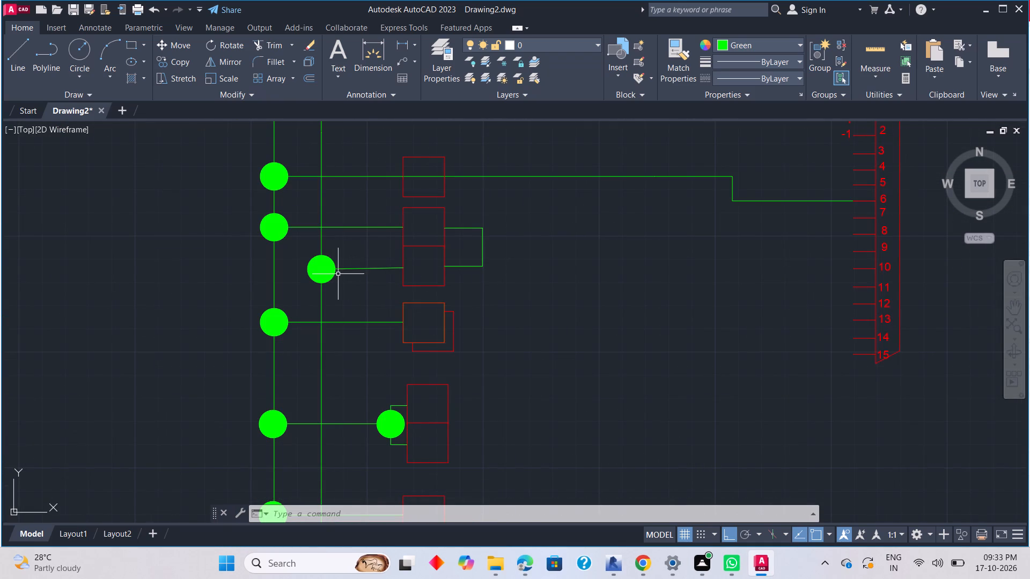
pyautogui.click(333, 277)
pyautogui.rightClick(464, 295)
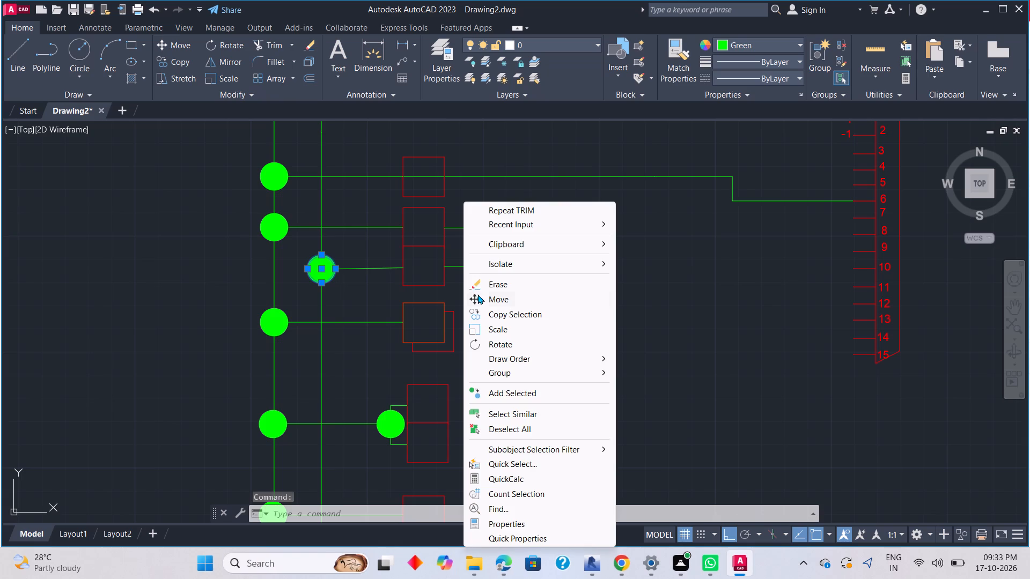
pyautogui.click(492, 312)
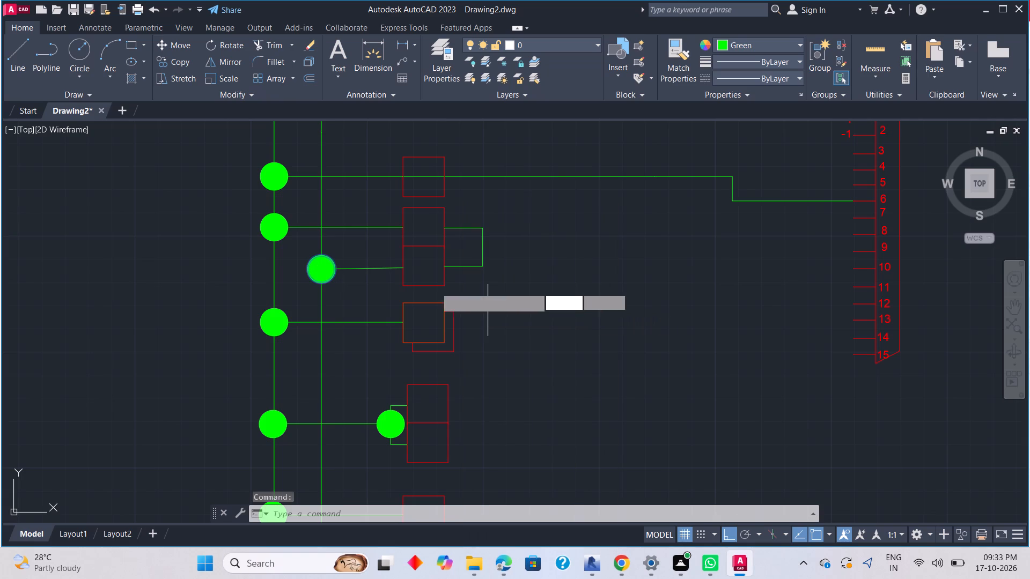
pyautogui.click(318, 271)
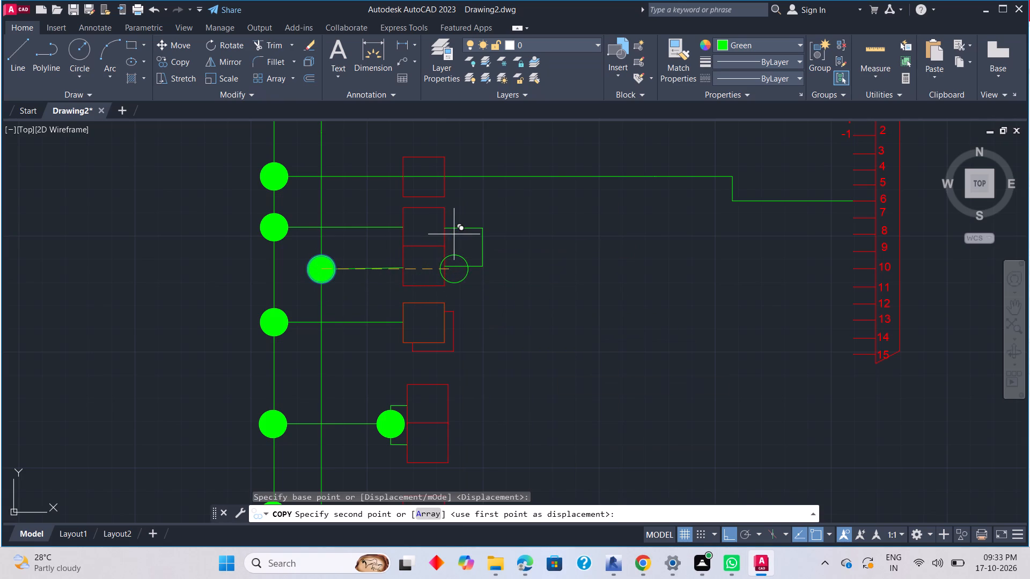
pyautogui.click(727, 531)
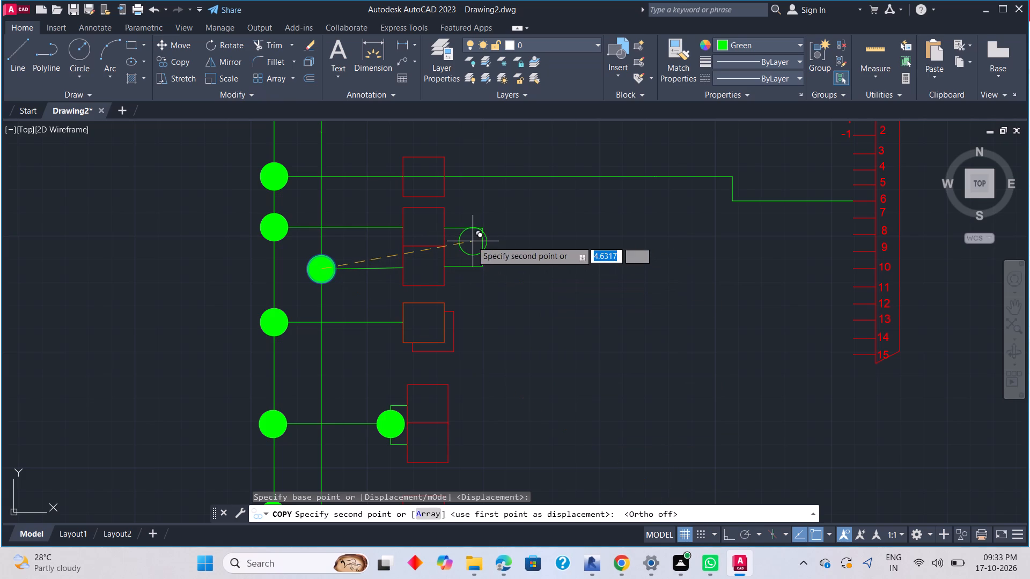
pyautogui.scroll(3, 480, 247)
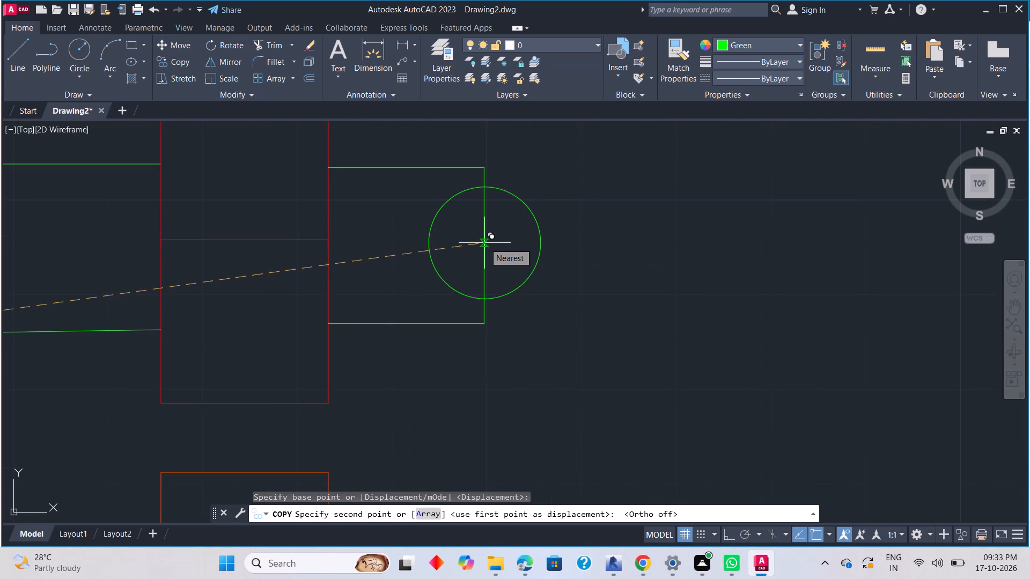
pyautogui.click(484, 245)
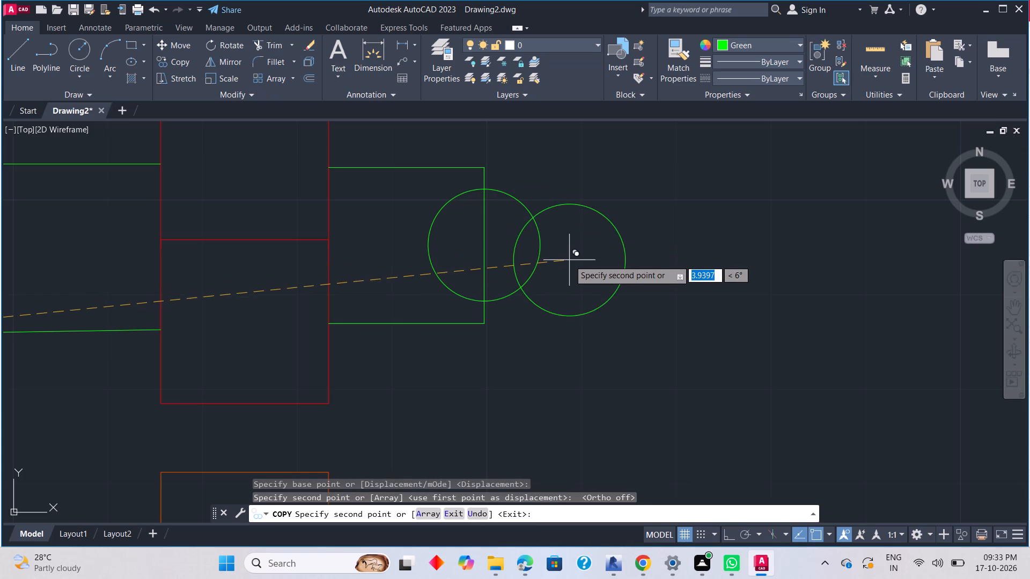
pyautogui.press('Escape')
# Fill both halves of the copied circle on the bracket with a solid green hatch.
pyautogui.write('H')
pyautogui.press('space')
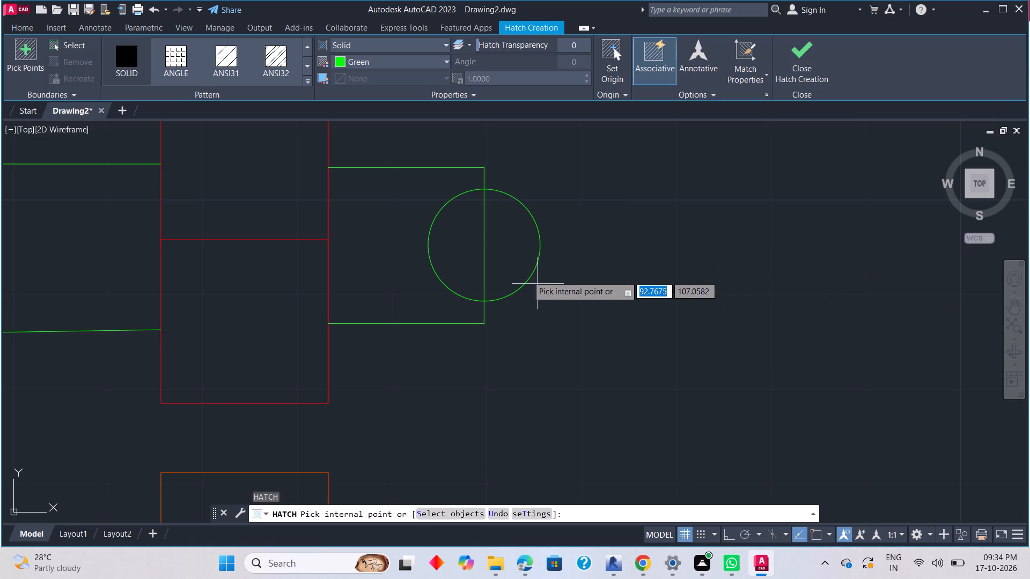
pyautogui.click(494, 213)
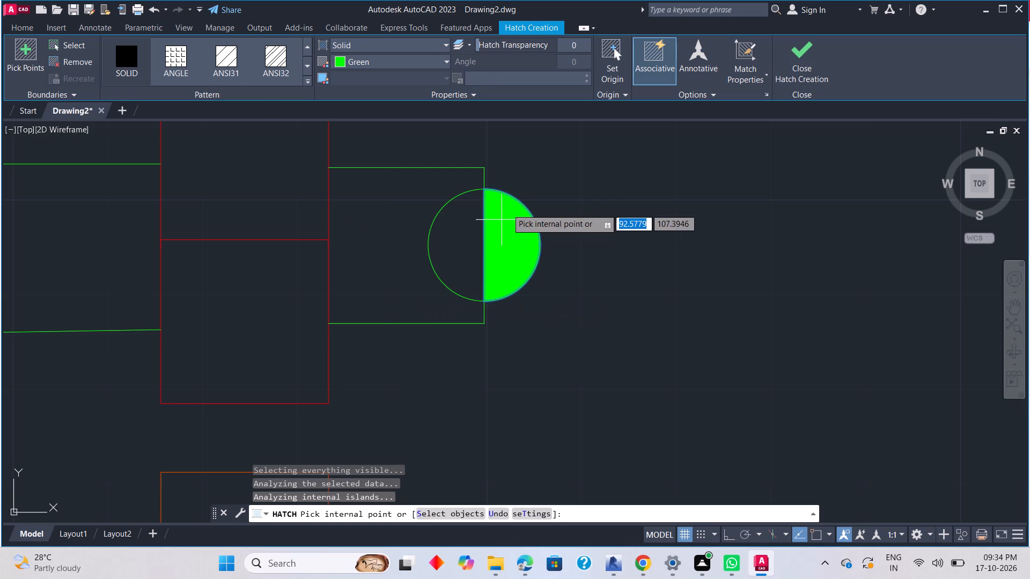
pyautogui.click(448, 231)
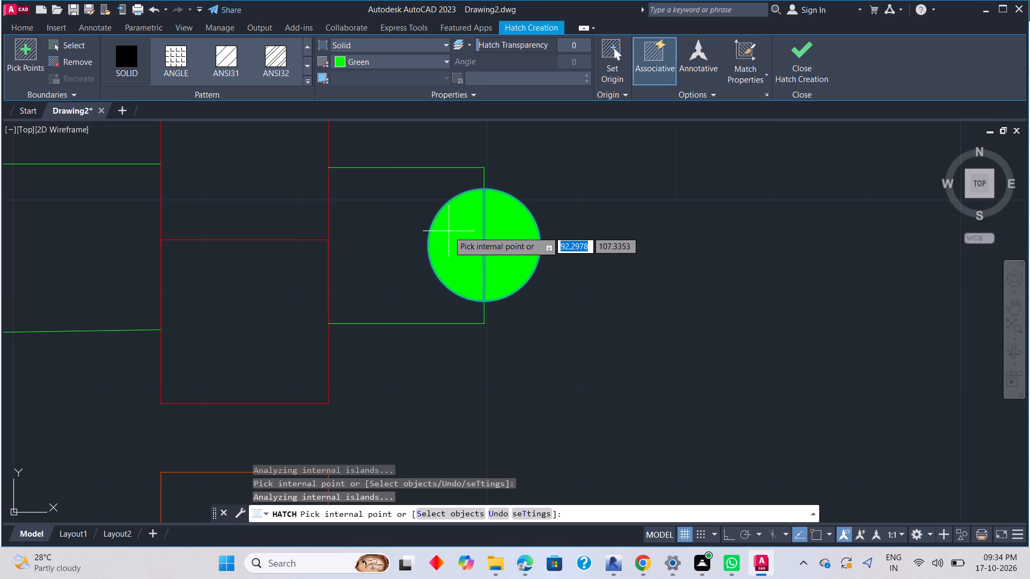
pyautogui.press('Escape')
pyautogui.press('Escape')
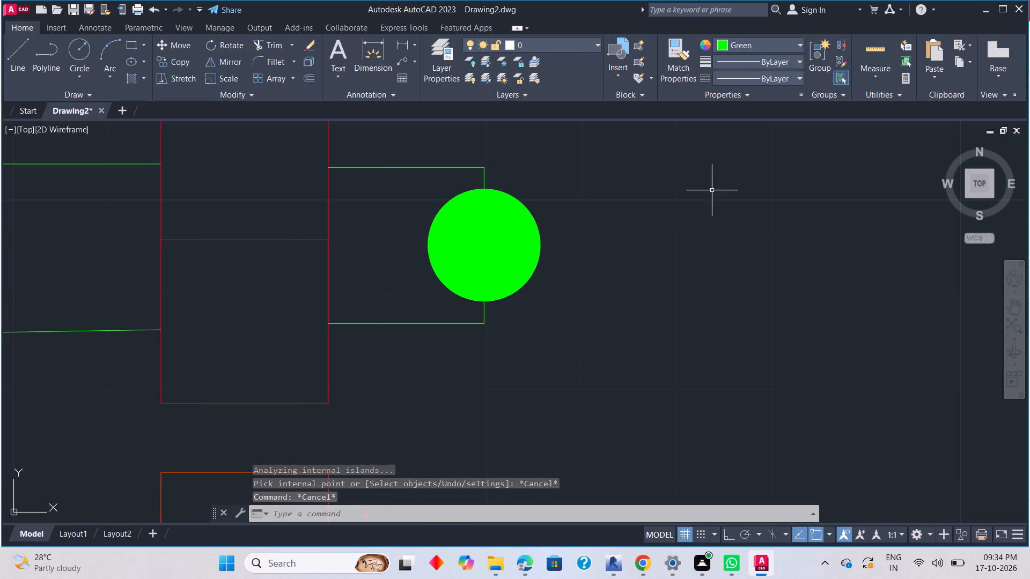
# Start a green line from the outer edge of the bracket's filled circle, running horizontally toward the numbered connector with ortho on.
pyautogui.scroll(-4, 695, 254)
pyautogui.scroll(1, 661, 339)
pyautogui.scroll(-3, 691, 314)
pyautogui.moveTo(768, 353); pyautogui.dragTo(765, 351, button='middle')
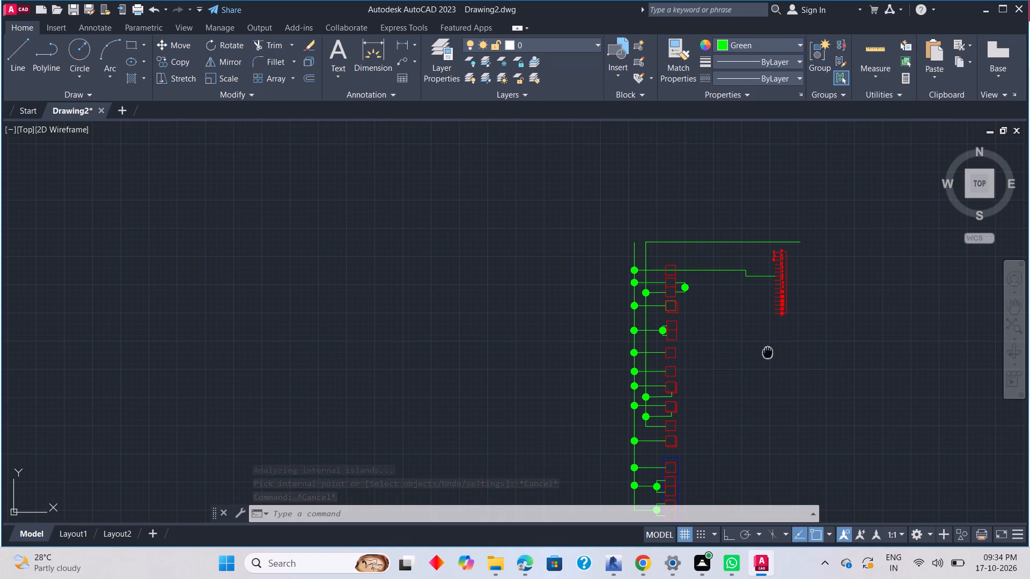
pyautogui.moveTo(765, 351); pyautogui.dragTo(678, 312, button='middle')
pyautogui.scroll(1, 618, 270)
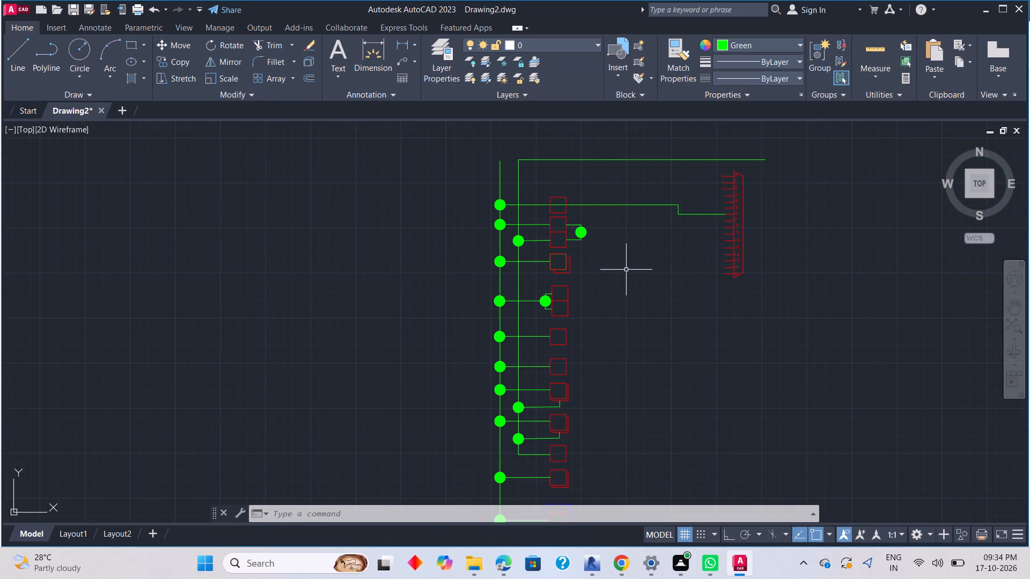
pyautogui.press('l')
pyautogui.press('space')
pyautogui.scroll(2, 594, 229)
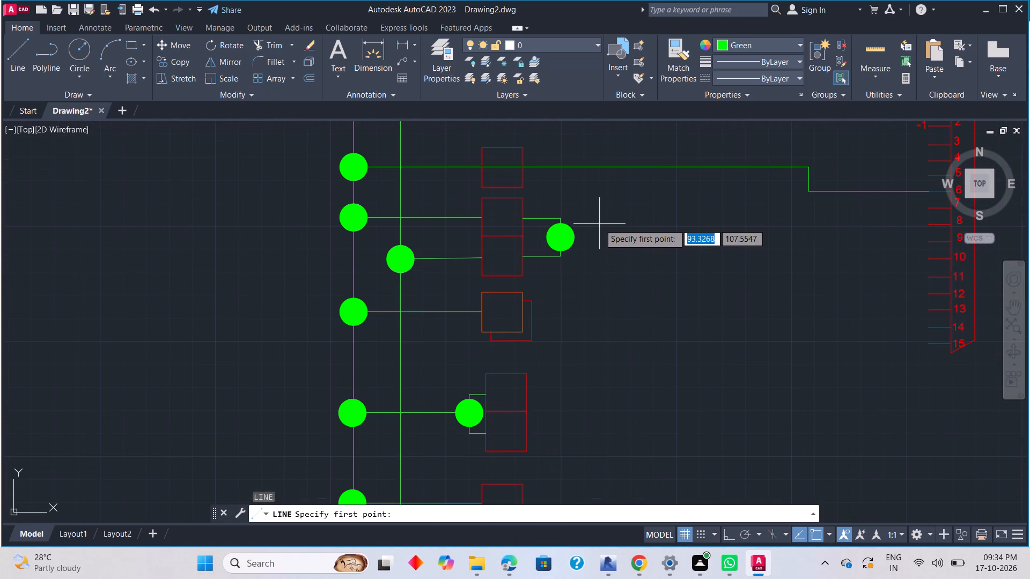
pyautogui.moveTo(572, 232); pyautogui.dragTo(579, 232)
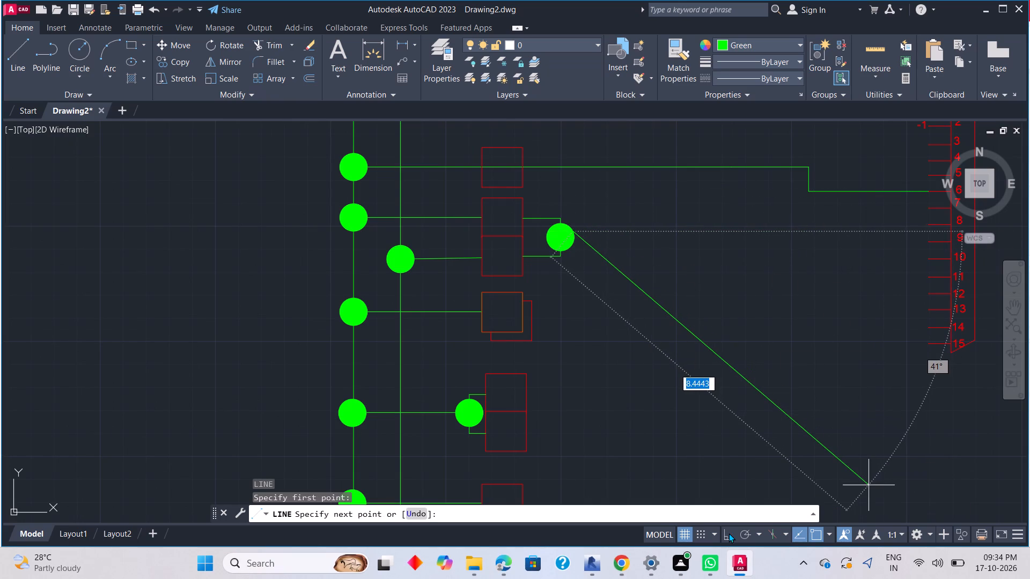
pyautogui.moveTo(727, 534); pyautogui.dragTo(725, 517)
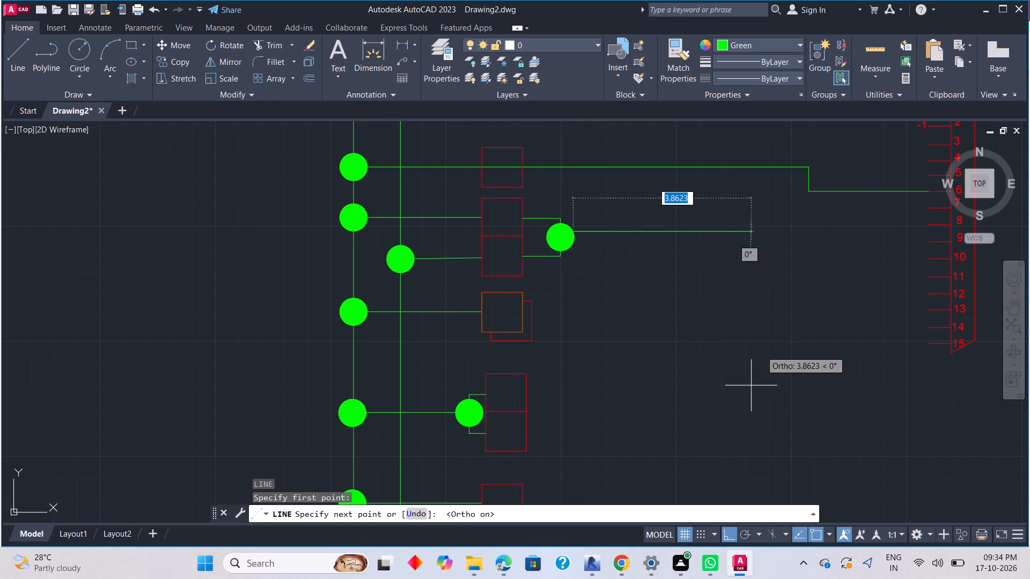
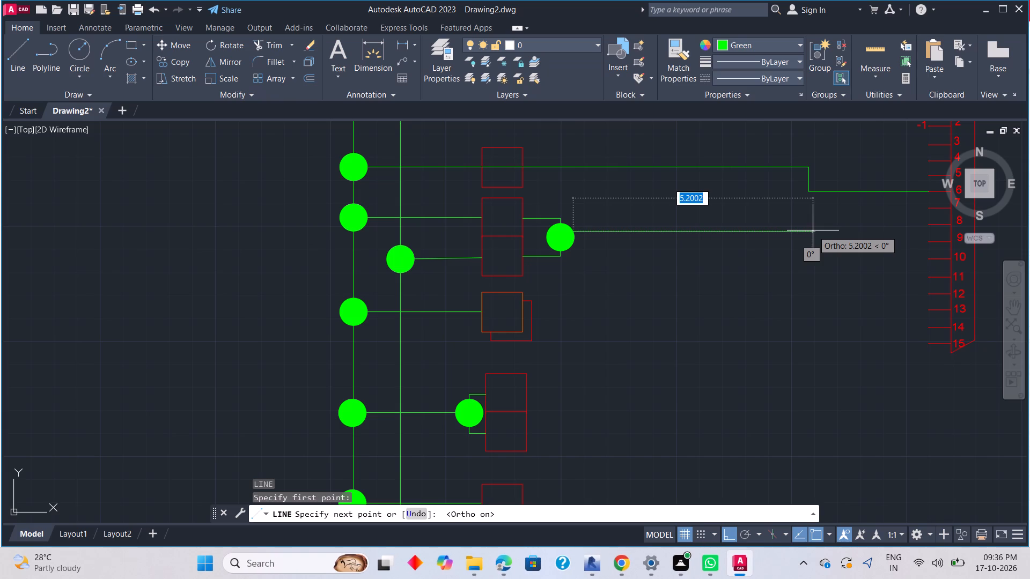
# Finish the stepped green line from the filled circle beside the paired red boxes to connector pin 7.
pyautogui.click(853, 233)
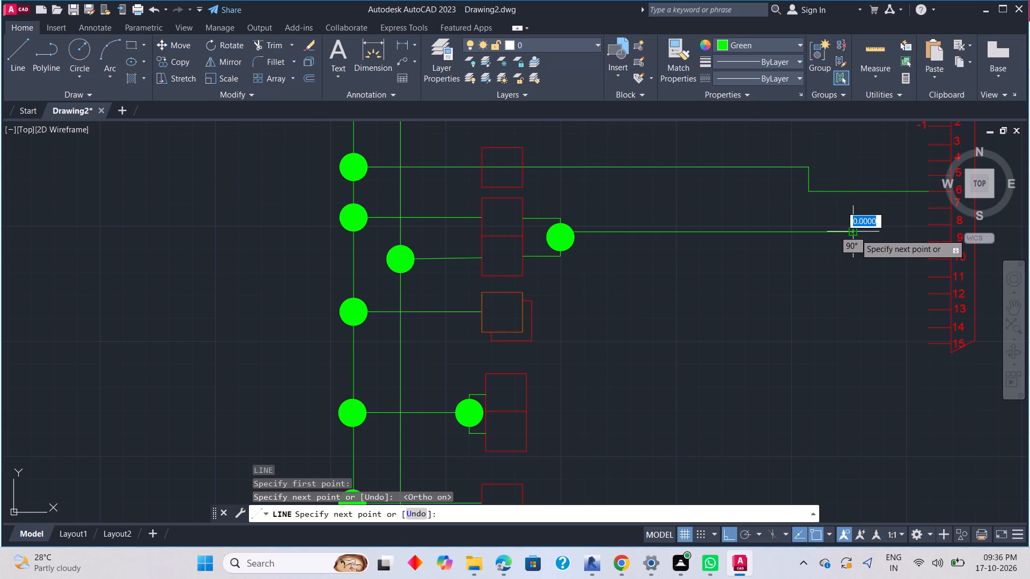
pyautogui.click(867, 206)
pyautogui.click(925, 209)
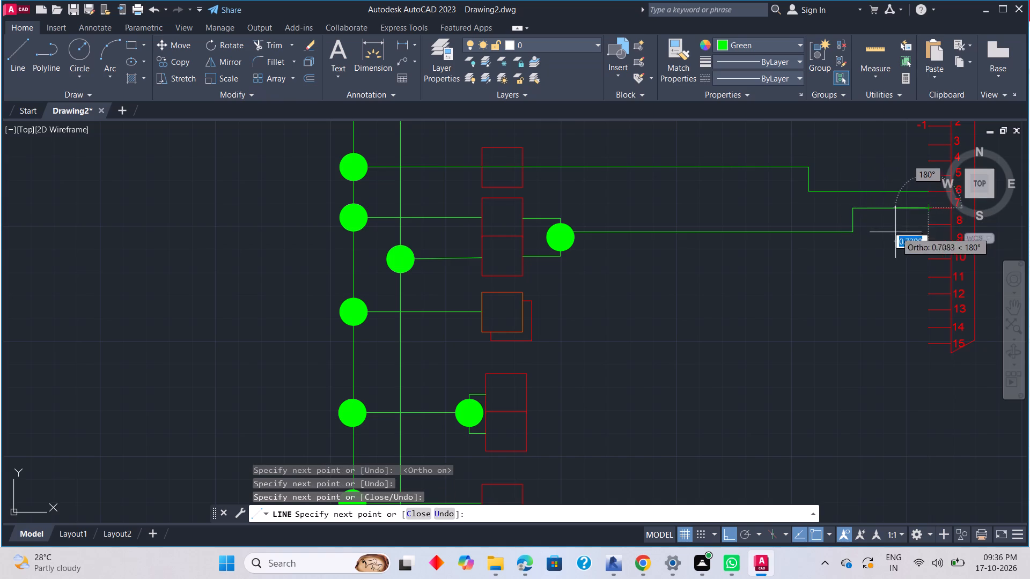
pyautogui.press('Escape')
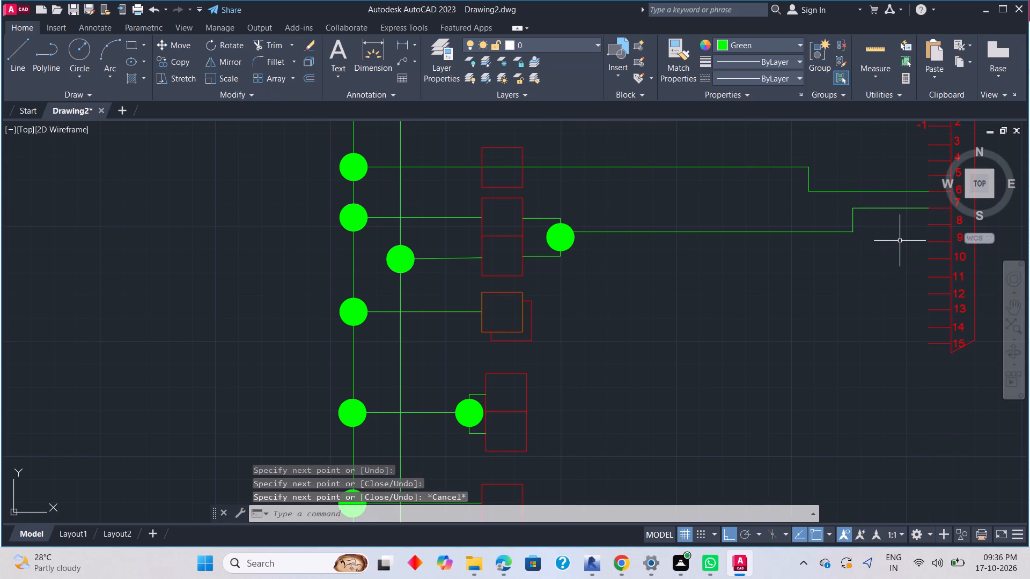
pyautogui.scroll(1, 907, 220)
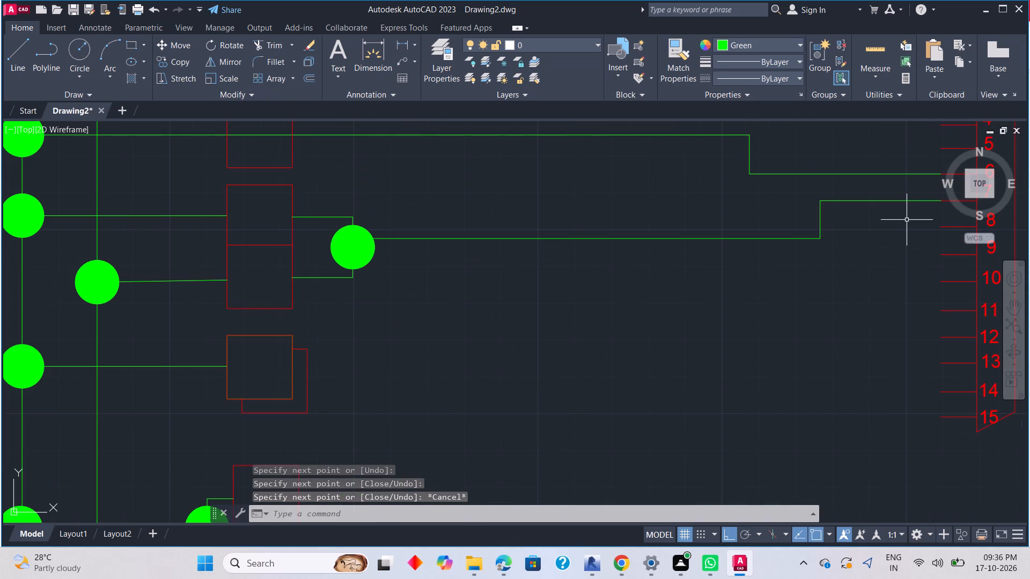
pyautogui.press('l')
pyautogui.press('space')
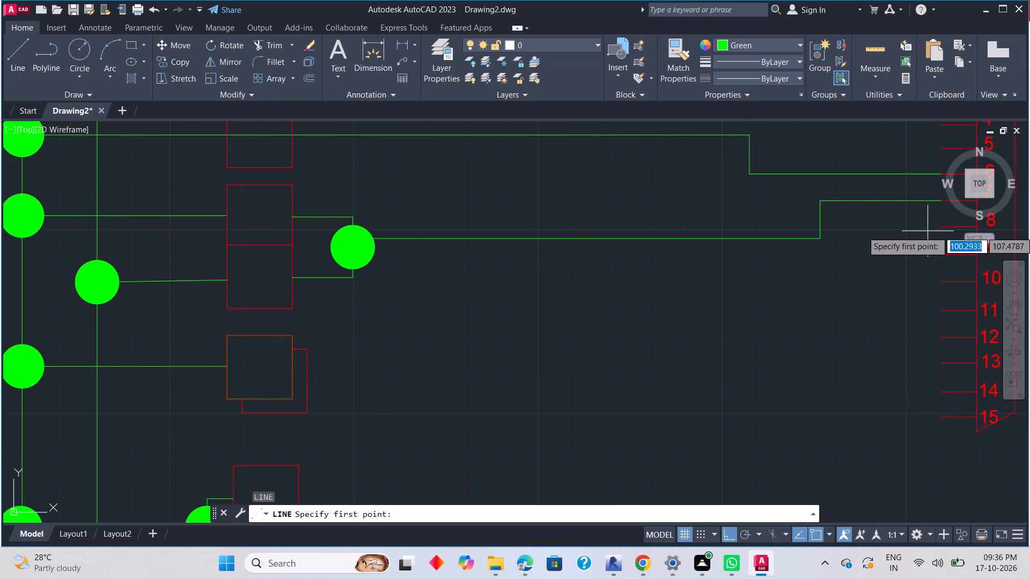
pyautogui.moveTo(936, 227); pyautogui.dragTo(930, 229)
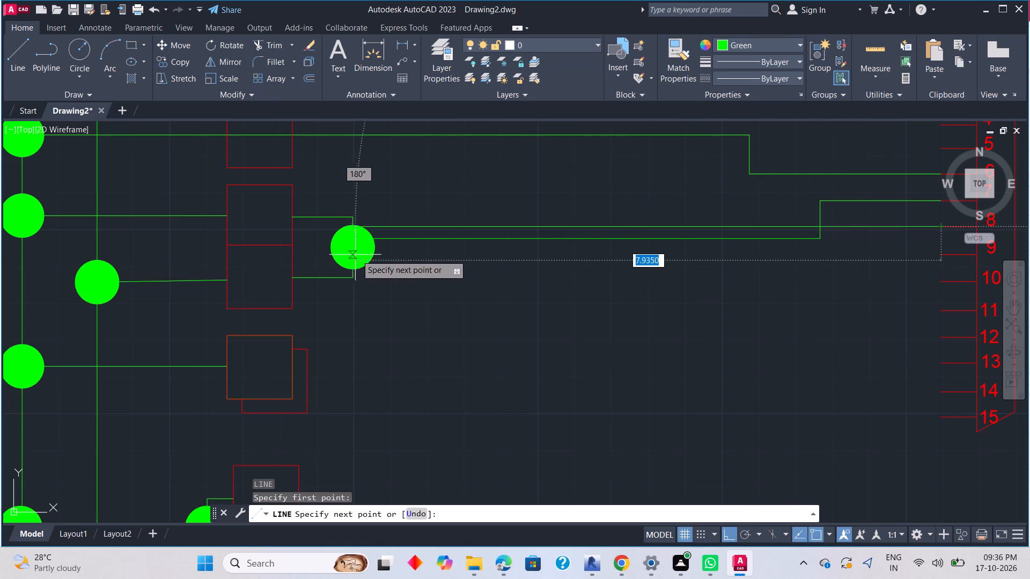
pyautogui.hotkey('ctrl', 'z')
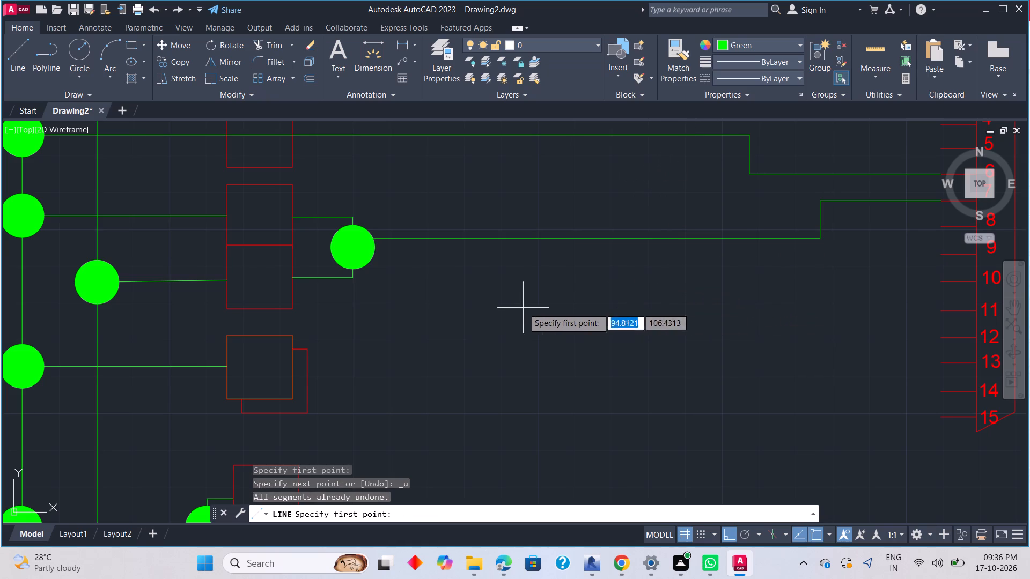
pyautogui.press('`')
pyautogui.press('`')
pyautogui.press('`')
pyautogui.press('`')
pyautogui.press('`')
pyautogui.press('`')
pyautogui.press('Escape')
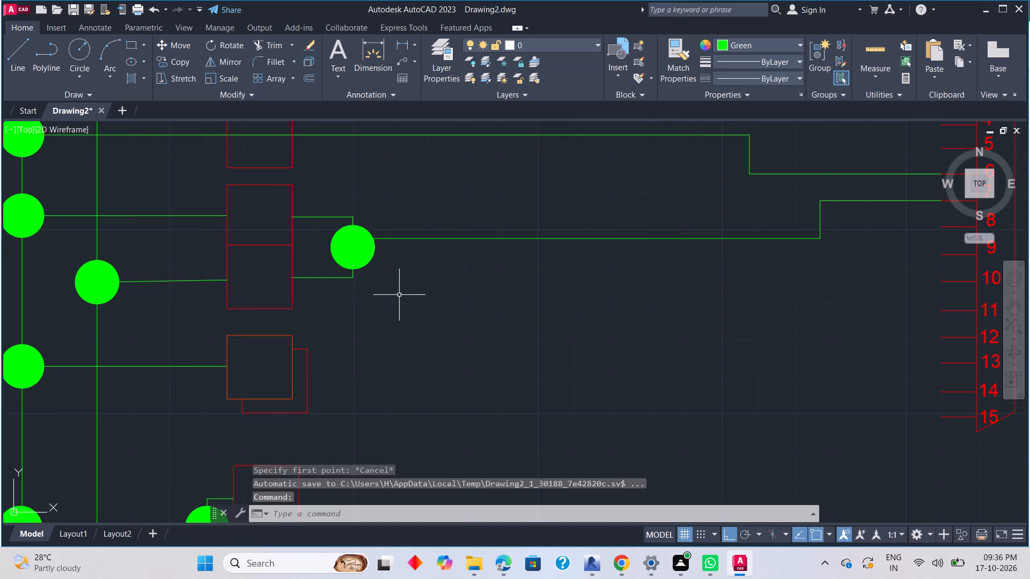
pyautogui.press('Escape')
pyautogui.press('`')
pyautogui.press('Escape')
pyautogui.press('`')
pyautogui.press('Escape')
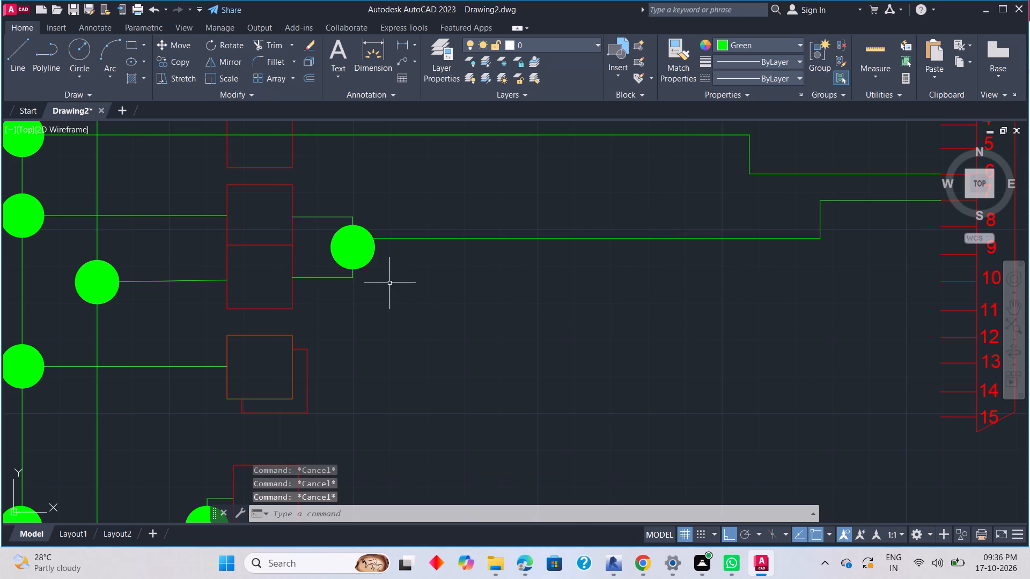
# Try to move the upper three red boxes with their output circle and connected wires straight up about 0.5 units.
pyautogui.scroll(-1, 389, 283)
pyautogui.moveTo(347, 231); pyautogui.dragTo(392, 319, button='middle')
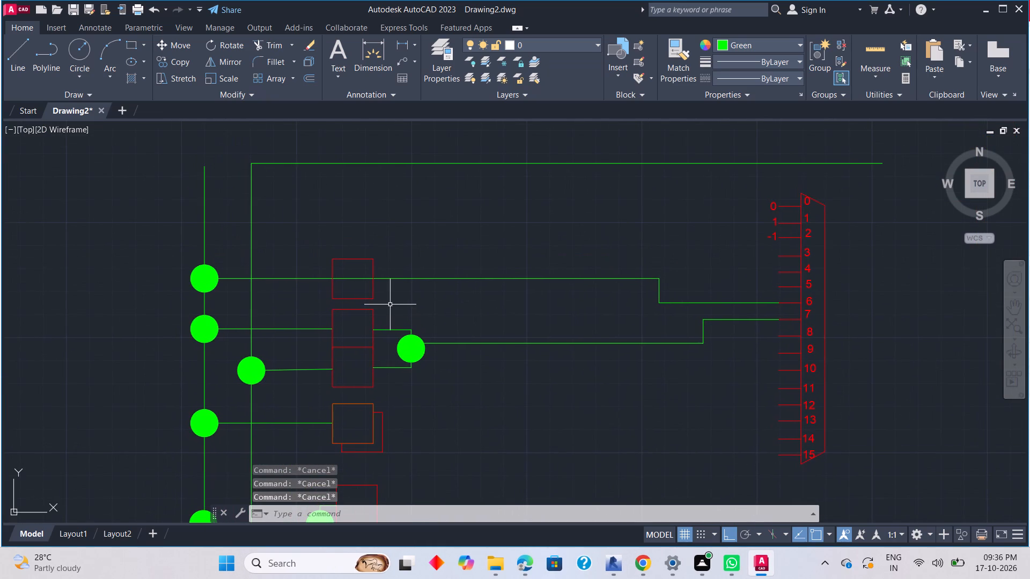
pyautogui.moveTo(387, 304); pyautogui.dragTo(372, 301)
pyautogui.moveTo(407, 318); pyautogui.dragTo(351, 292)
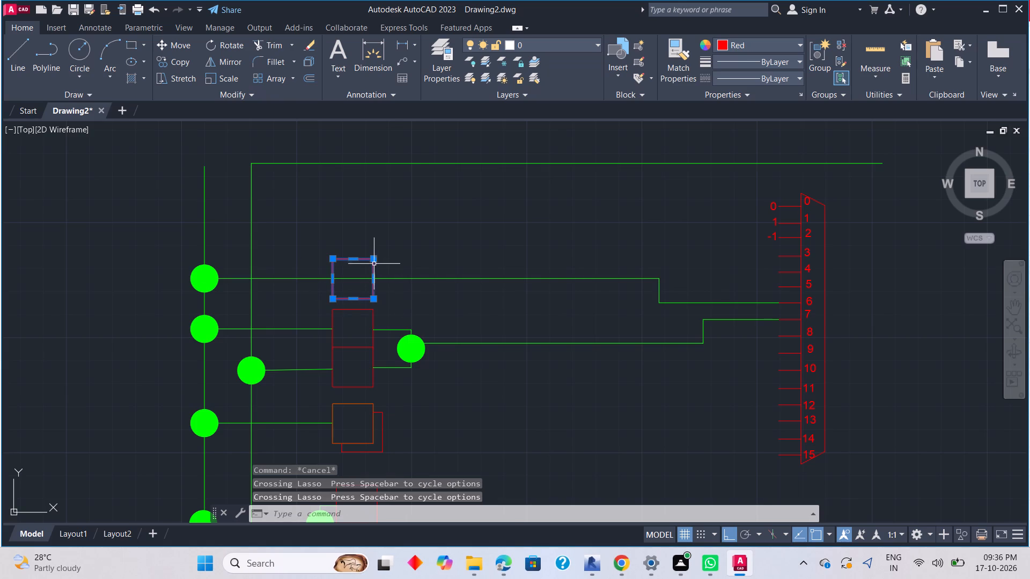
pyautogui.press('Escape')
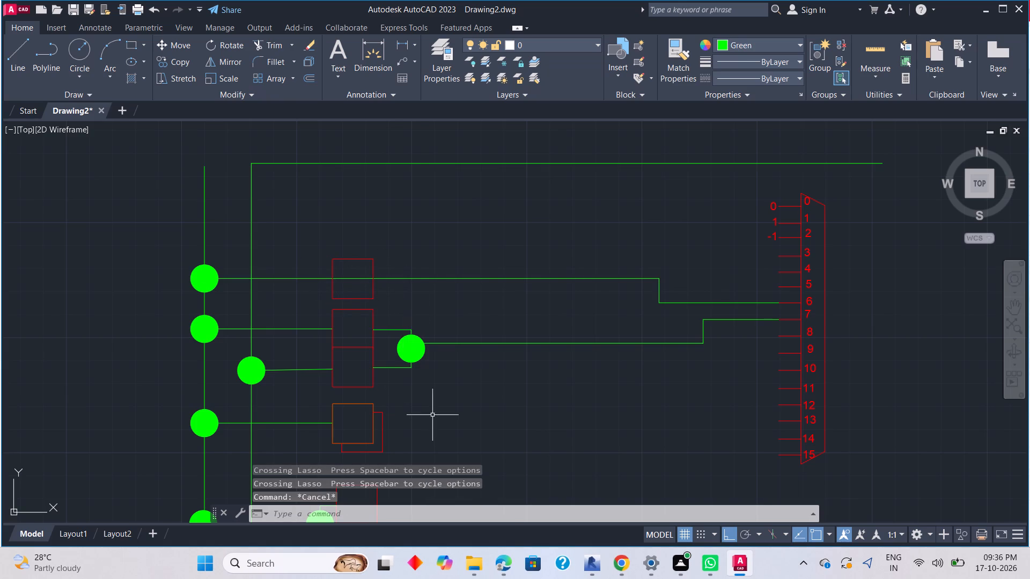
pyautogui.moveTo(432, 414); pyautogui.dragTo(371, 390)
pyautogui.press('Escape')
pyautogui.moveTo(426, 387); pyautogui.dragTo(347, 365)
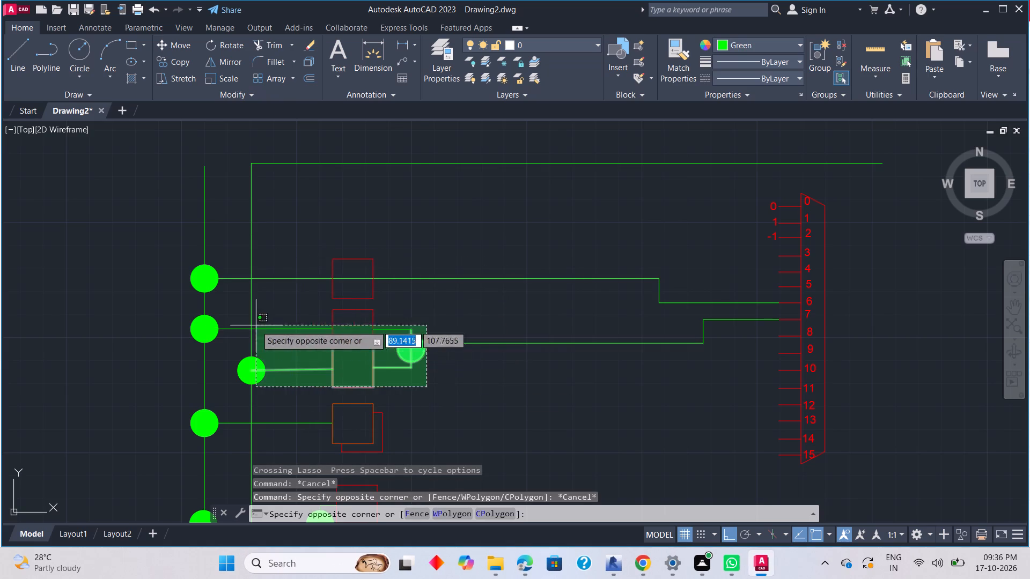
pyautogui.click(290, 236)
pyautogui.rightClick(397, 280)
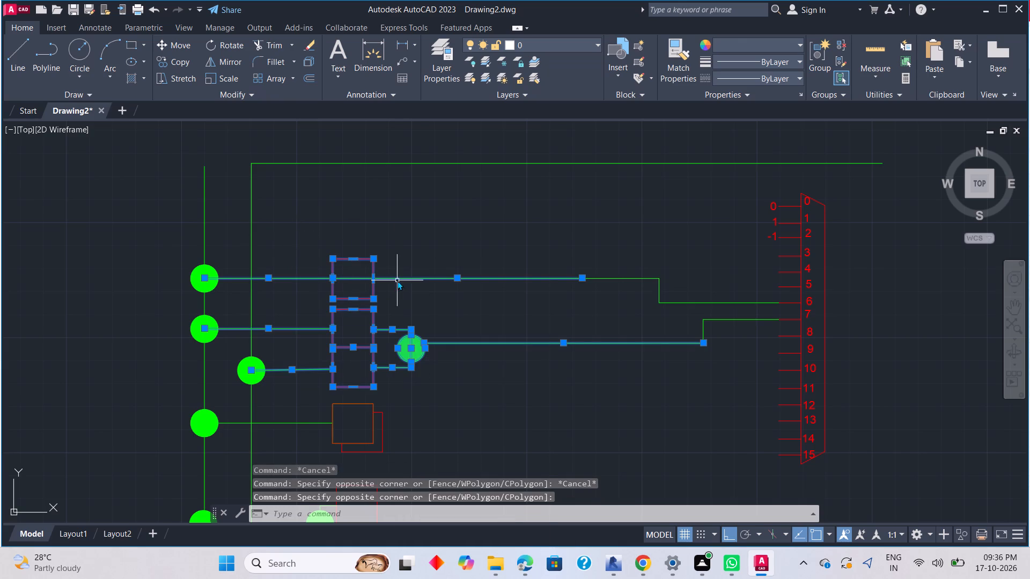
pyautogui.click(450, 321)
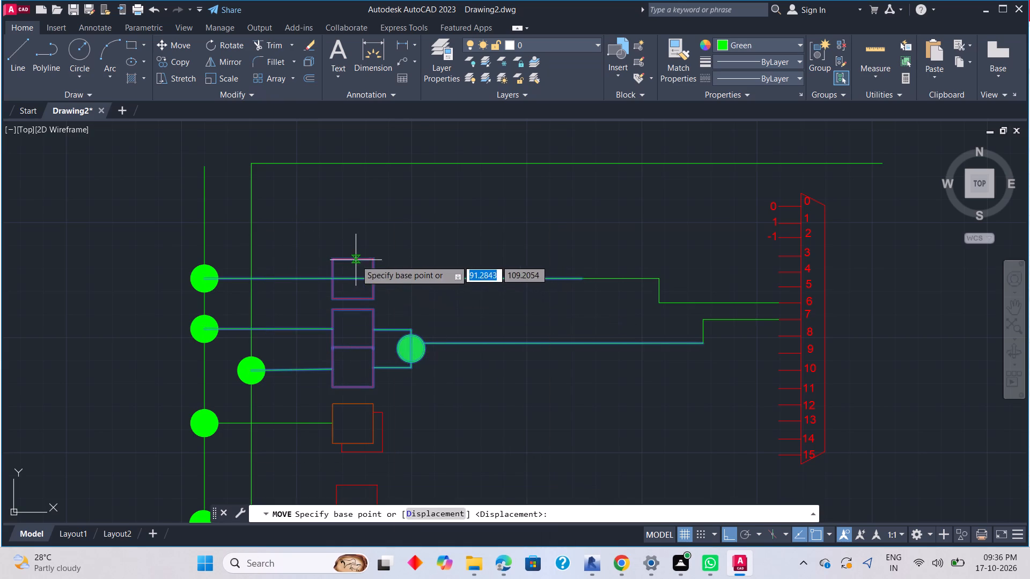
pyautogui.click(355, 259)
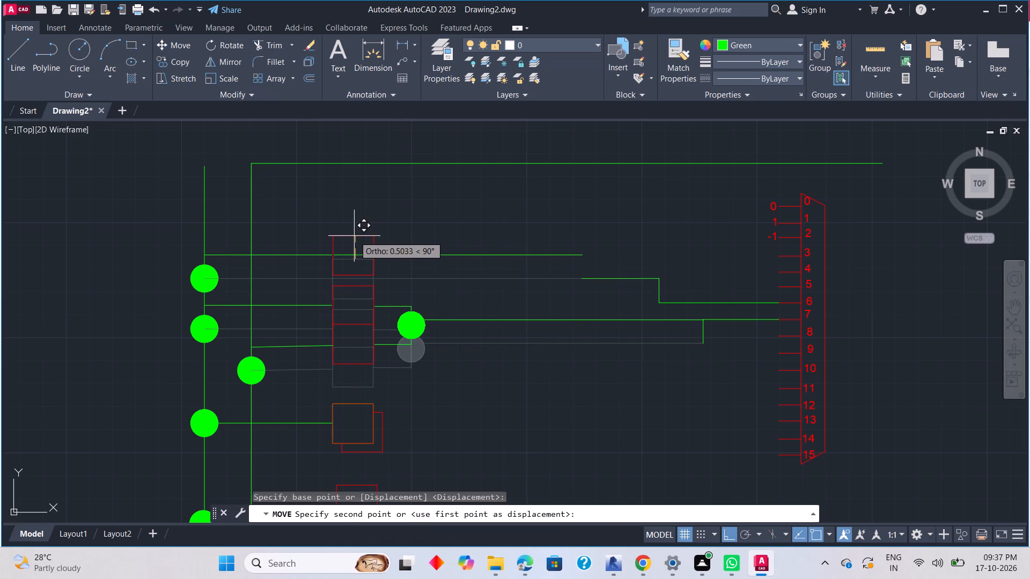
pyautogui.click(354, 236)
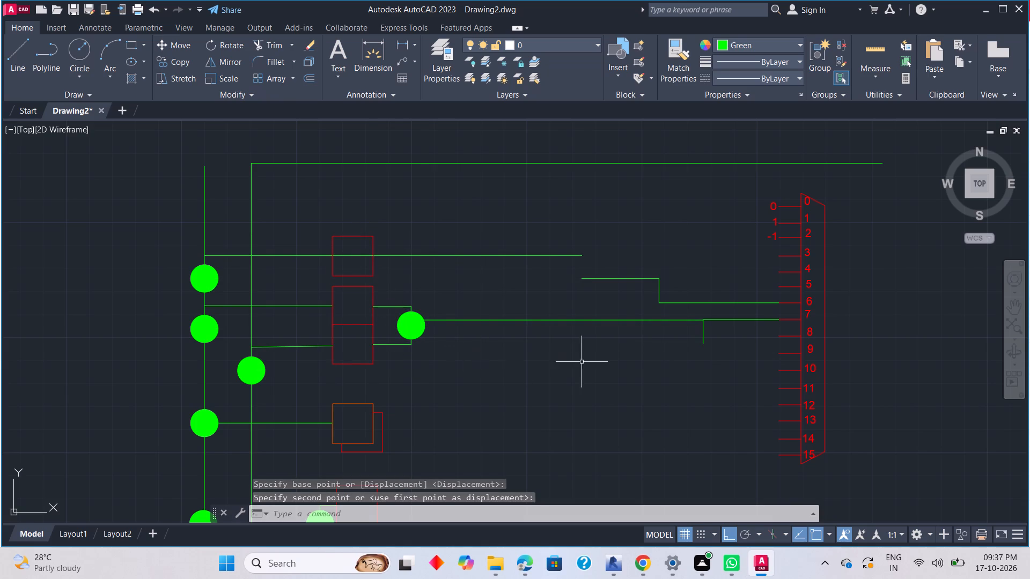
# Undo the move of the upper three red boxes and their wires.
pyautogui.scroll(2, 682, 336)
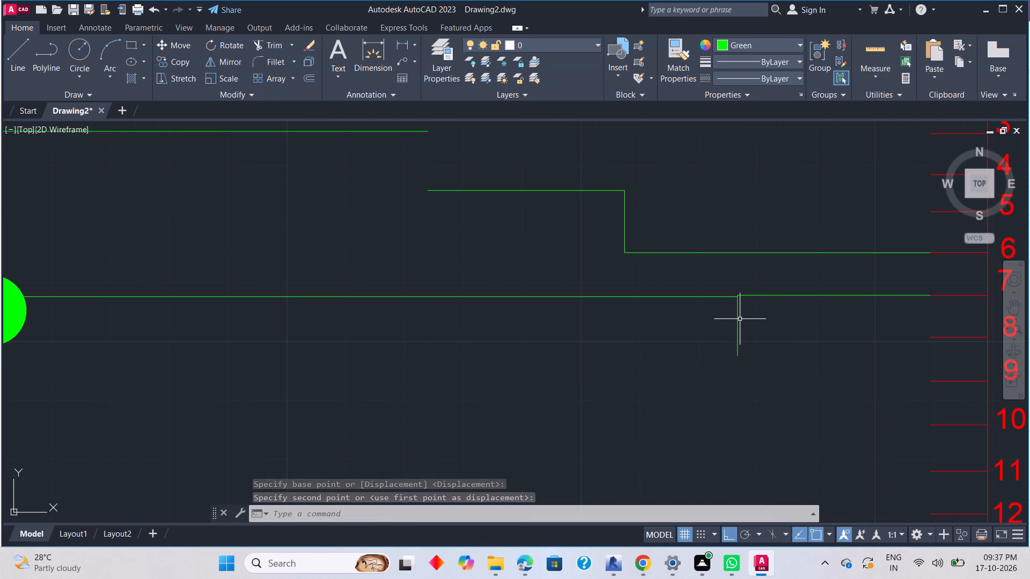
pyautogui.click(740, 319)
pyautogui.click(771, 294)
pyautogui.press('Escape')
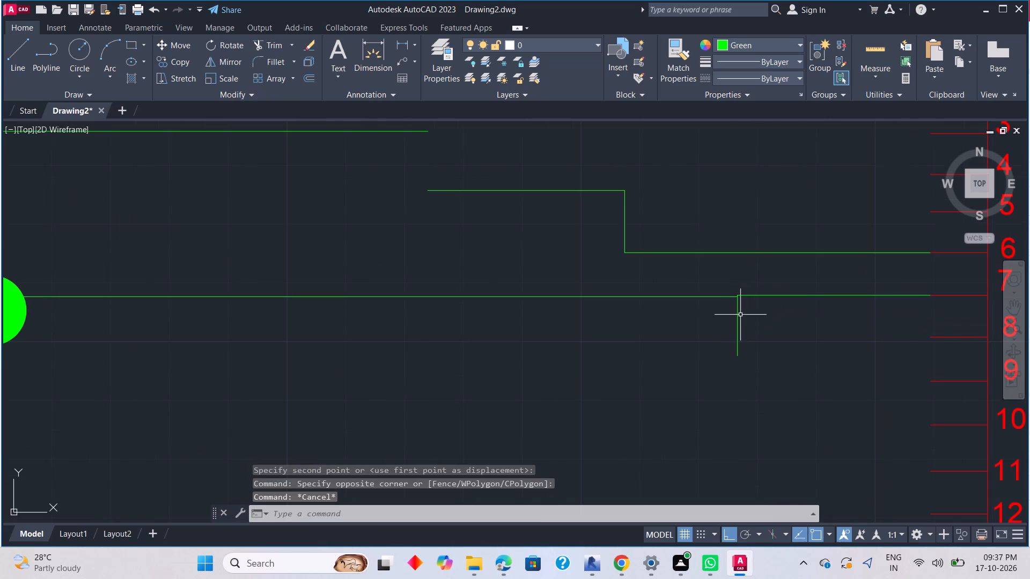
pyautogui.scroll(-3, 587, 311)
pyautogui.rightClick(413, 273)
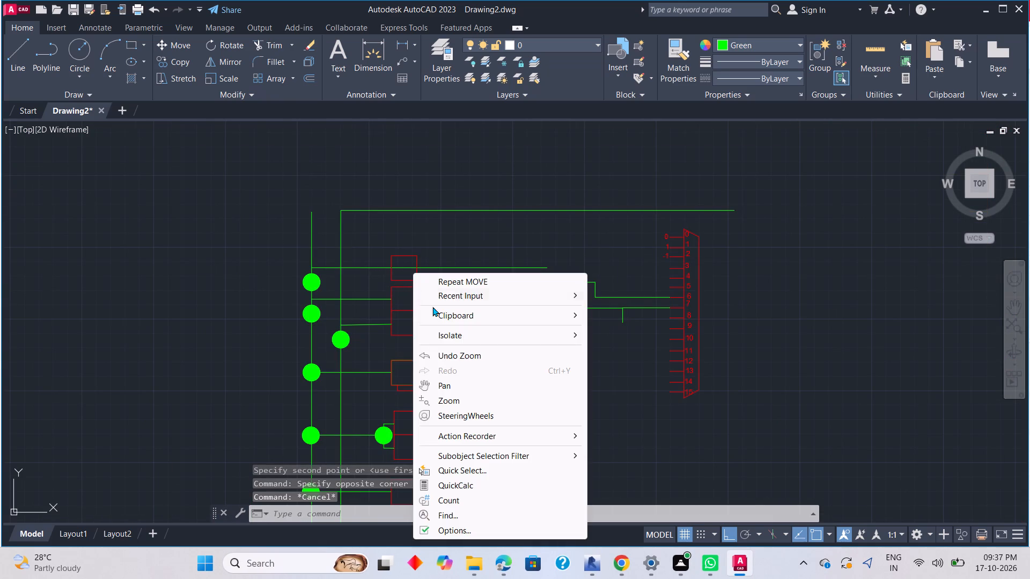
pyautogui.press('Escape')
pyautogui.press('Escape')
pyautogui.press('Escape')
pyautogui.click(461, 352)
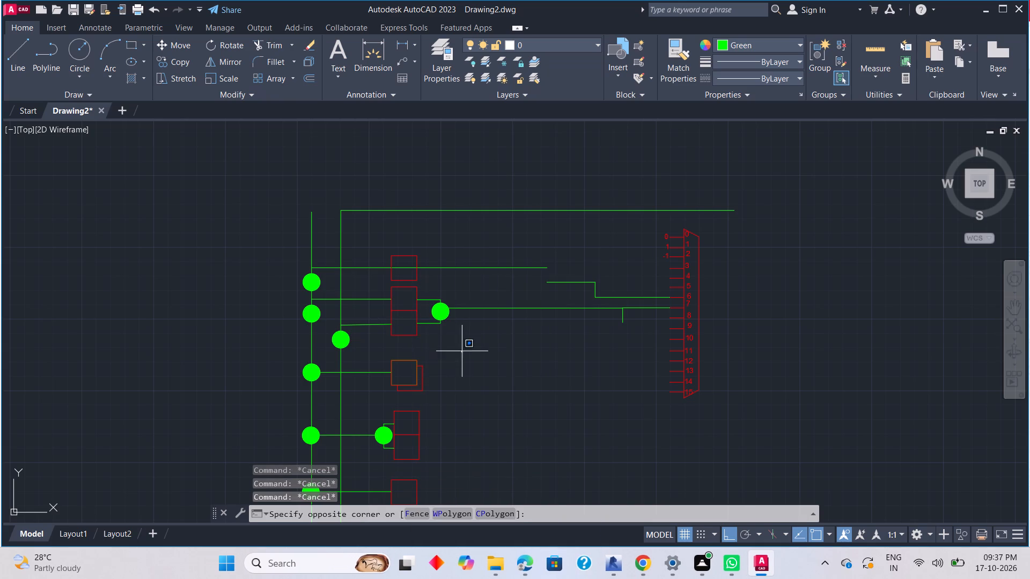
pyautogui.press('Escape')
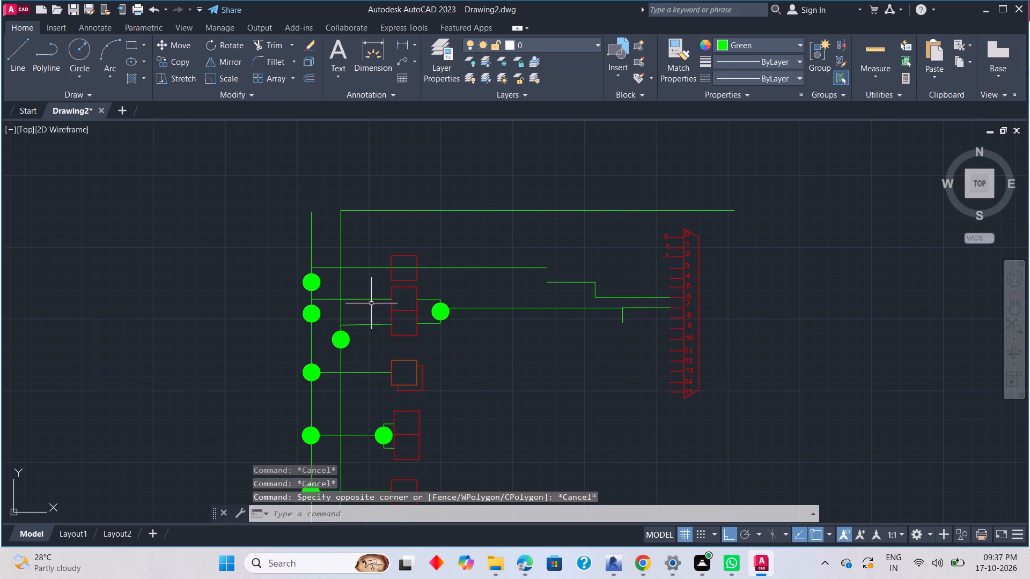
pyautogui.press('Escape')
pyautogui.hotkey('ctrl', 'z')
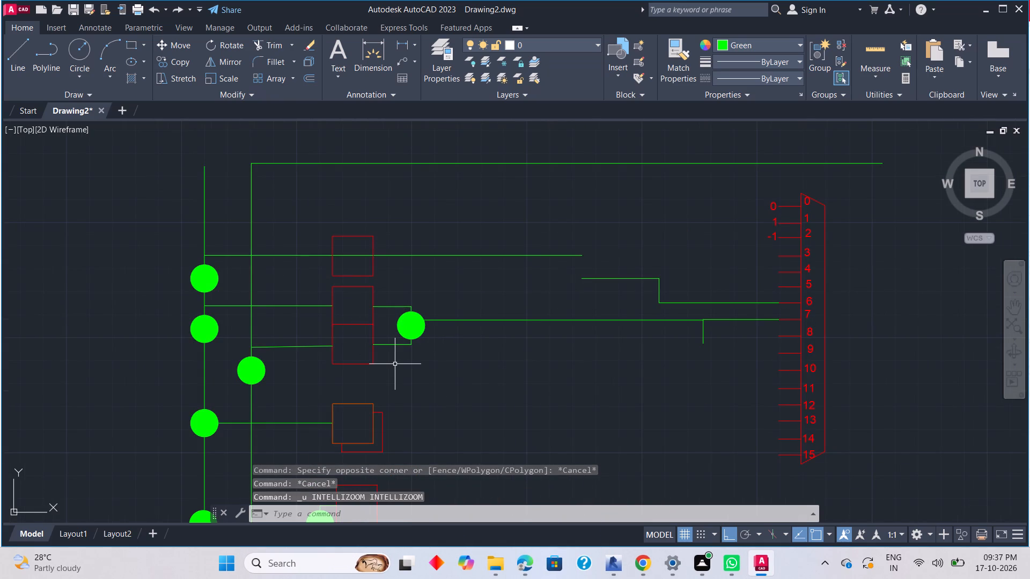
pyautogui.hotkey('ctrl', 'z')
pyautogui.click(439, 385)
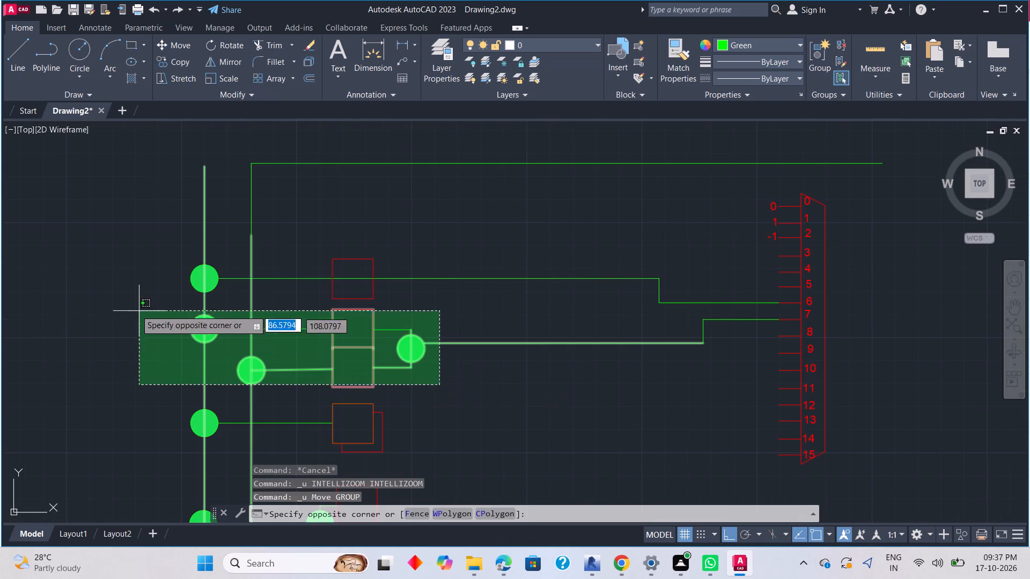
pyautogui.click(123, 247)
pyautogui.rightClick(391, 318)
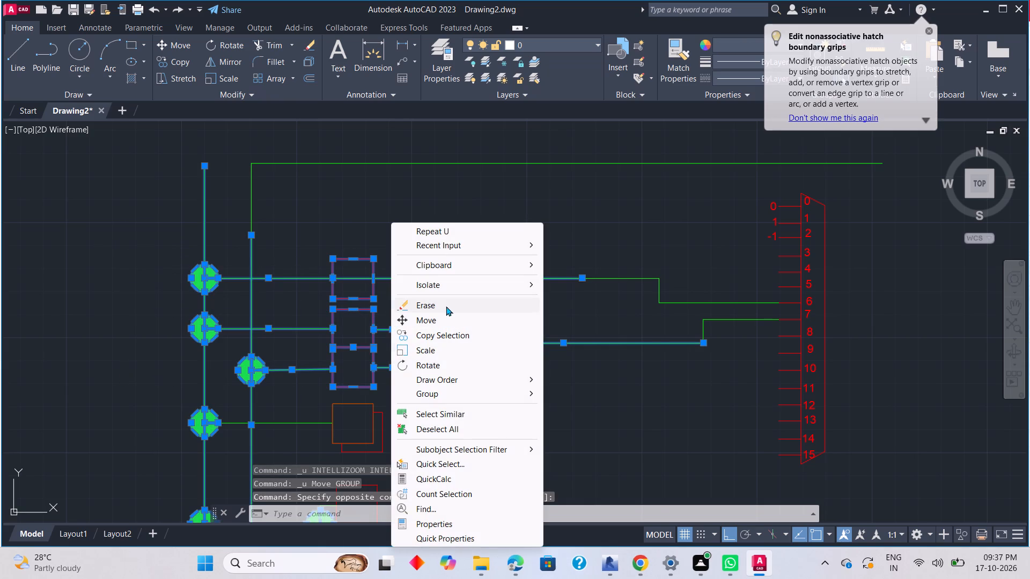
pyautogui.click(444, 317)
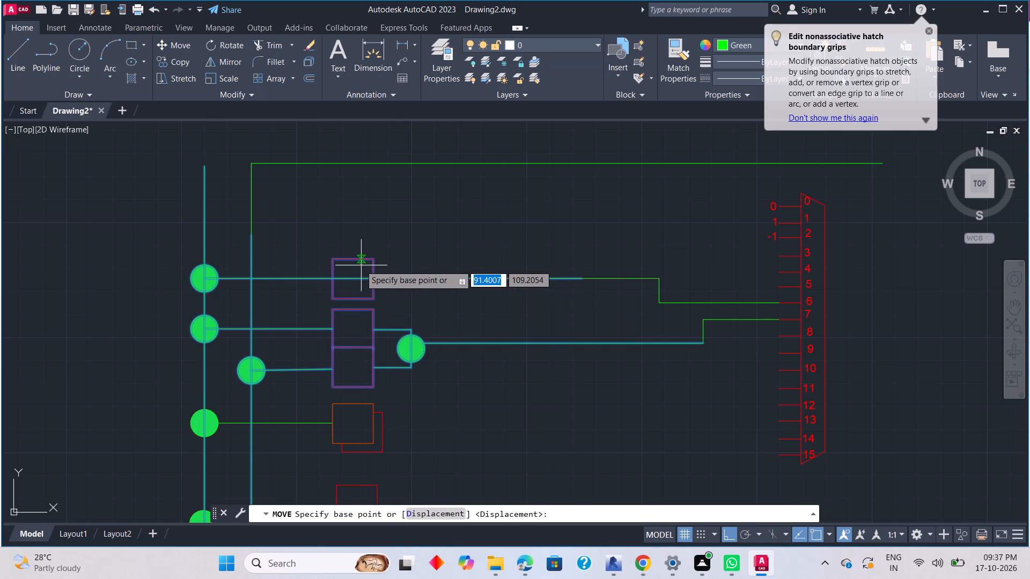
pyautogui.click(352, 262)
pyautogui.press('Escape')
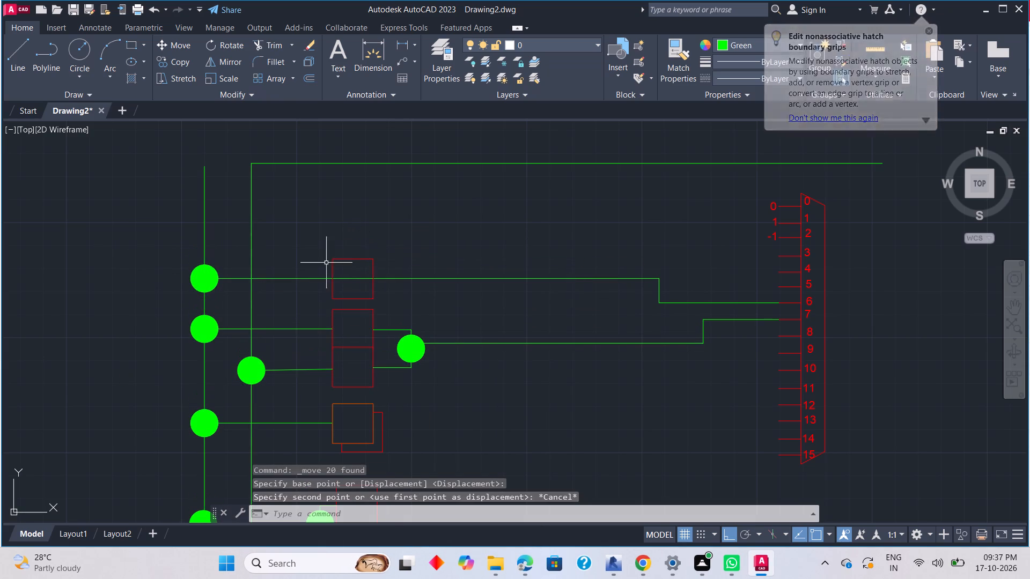
# Move the upper three red boxes, with only their fully enclosed circles and short wires, straight up, leaving the long connector lines in place.
pyautogui.click(134, 236)
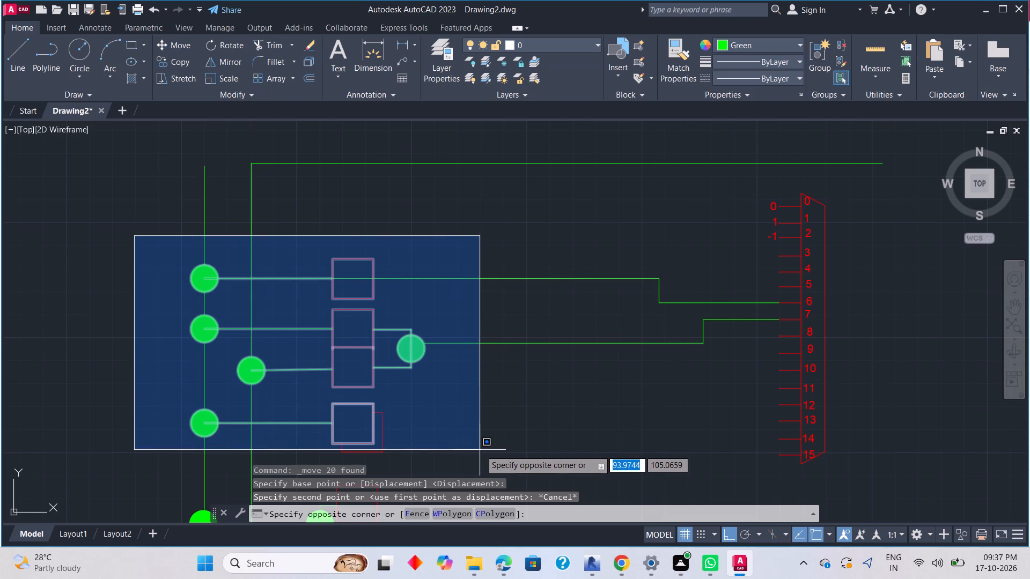
pyautogui.click(514, 397)
pyautogui.rightClick(566, 410)
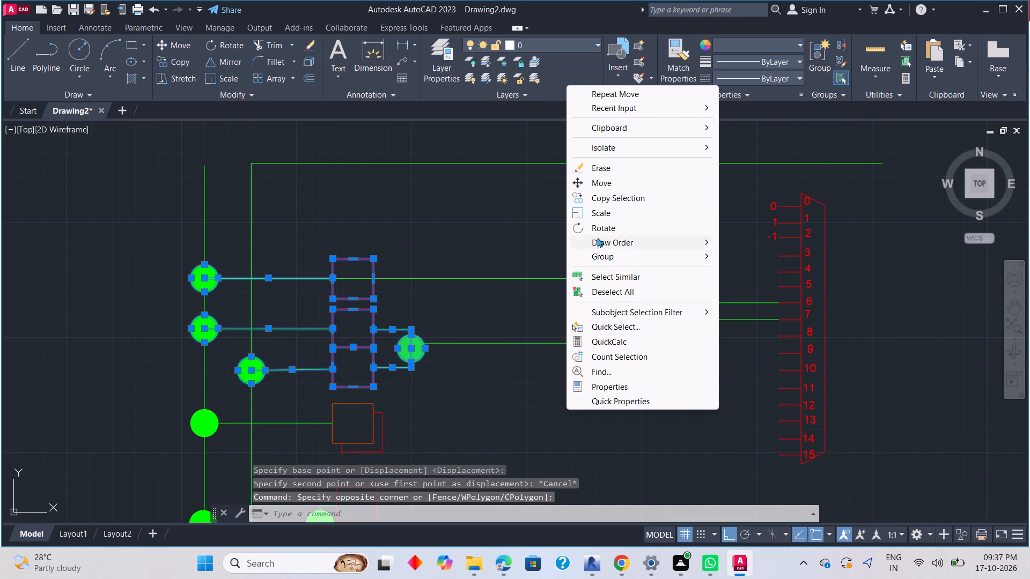
pyautogui.click(604, 187)
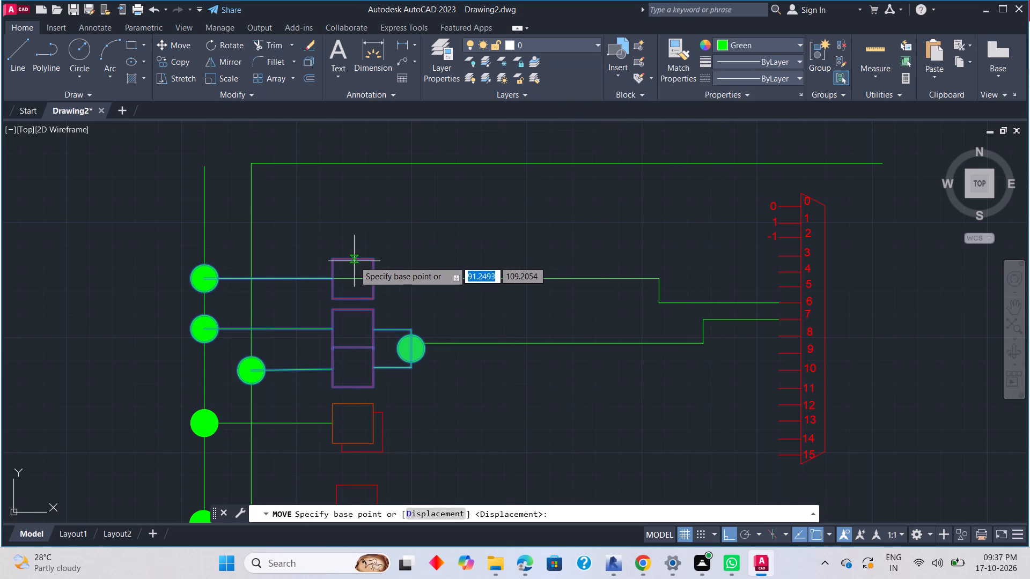
pyautogui.click(354, 259)
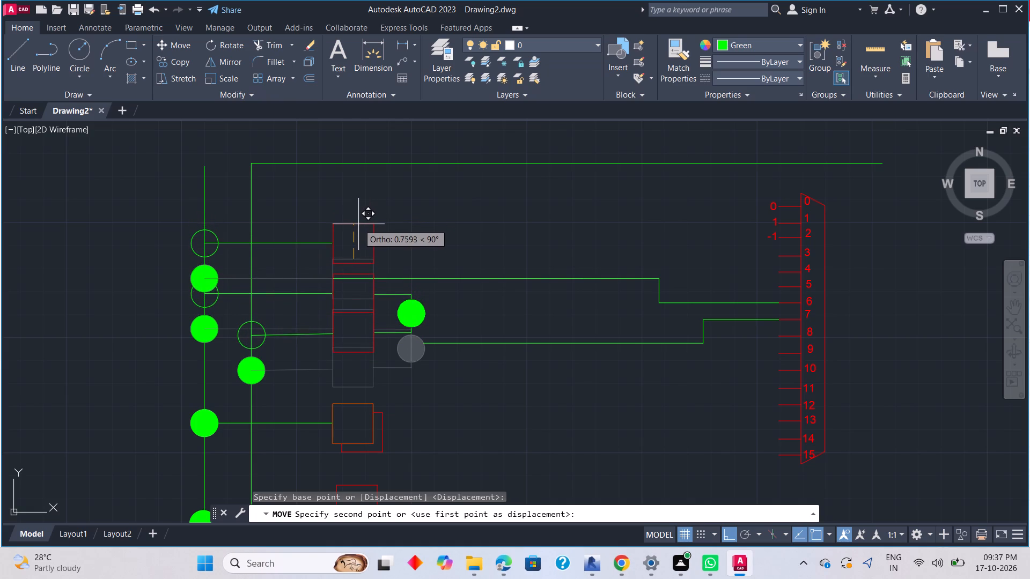
pyautogui.click(357, 231)
pyautogui.press('Escape')
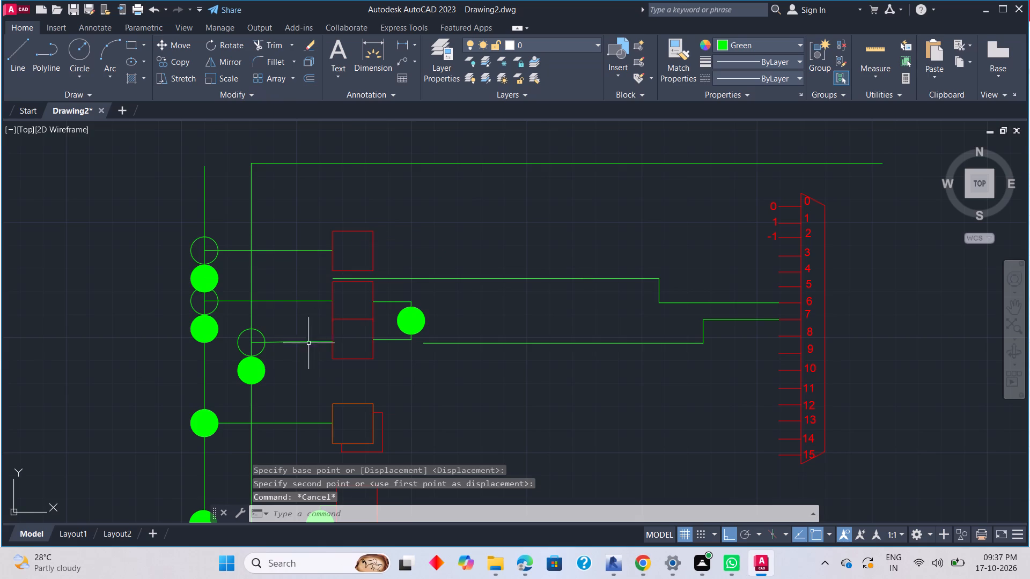
pyautogui.press('Escape')
pyautogui.press('Escape')
# Erase the solid green hatch that fills the circles on the two vertical bus lines.
pyautogui.click(261, 371)
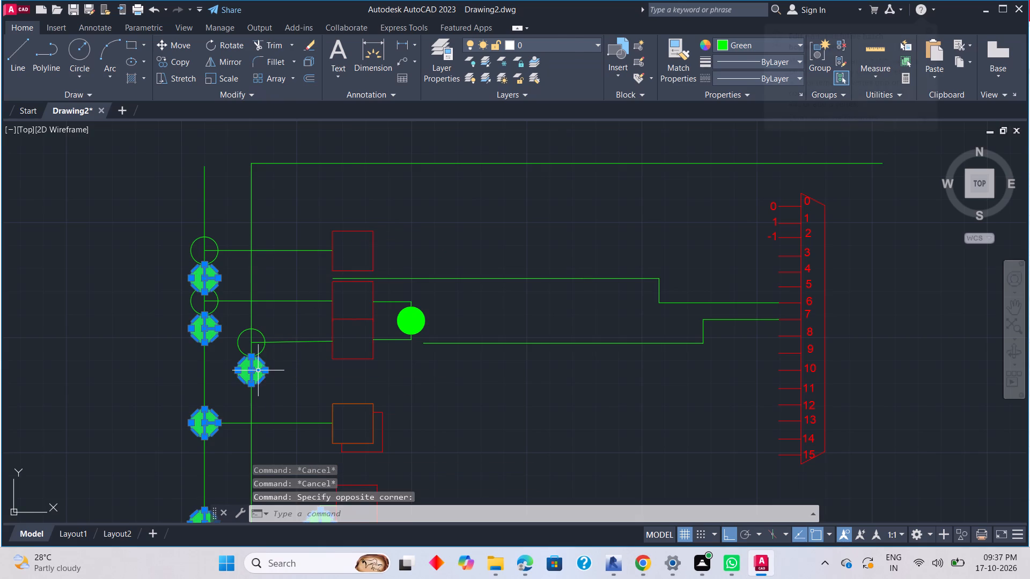
pyautogui.press('Delete')
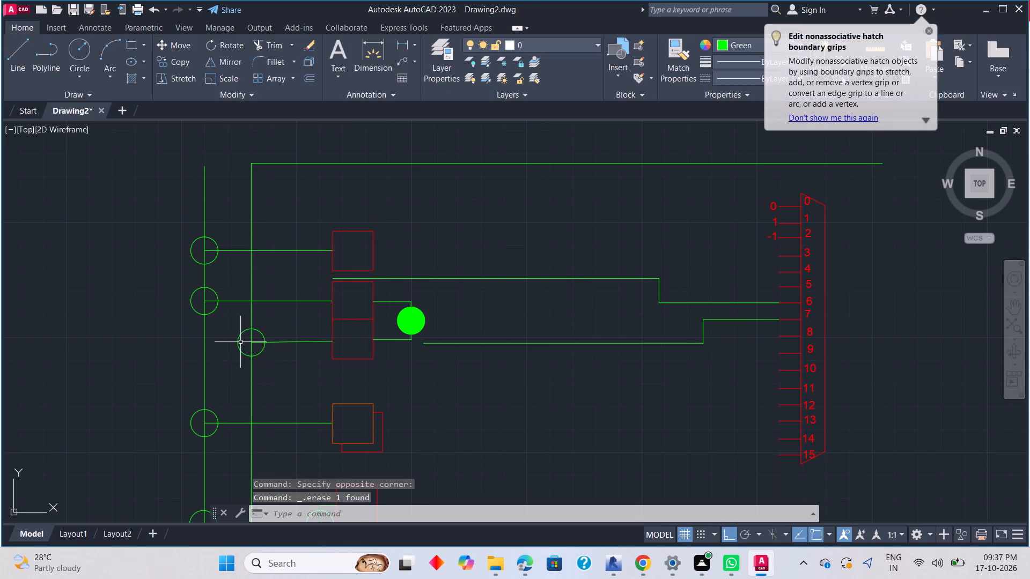
pyautogui.scroll(-2, 241, 340)
pyautogui.scroll(1, 262, 396)
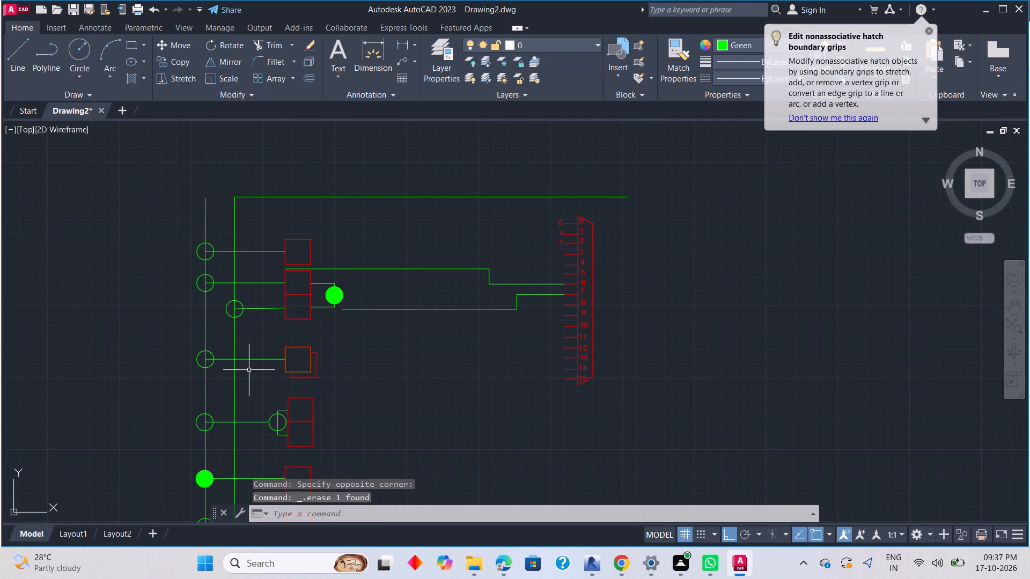
# Erase the three segments of the stepped green wire that leads to connector pin 7.
pyautogui.click(408, 310)
pyautogui.click(524, 293)
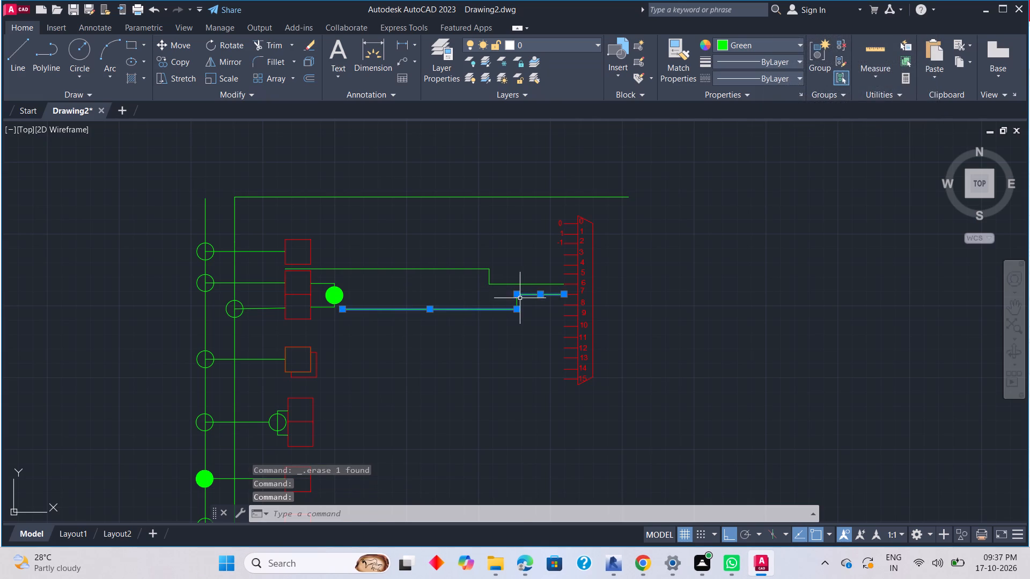
pyautogui.click(519, 300)
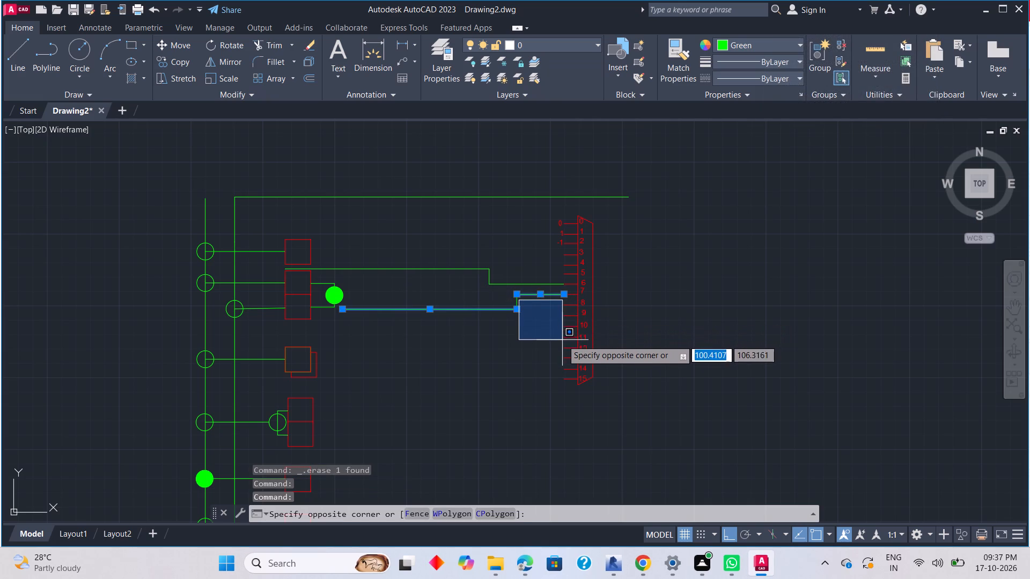
pyautogui.press('Delete')
pyautogui.press('Delete')
pyautogui.press('Delete')
pyautogui.click(465, 376)
pyautogui.press('Delete')
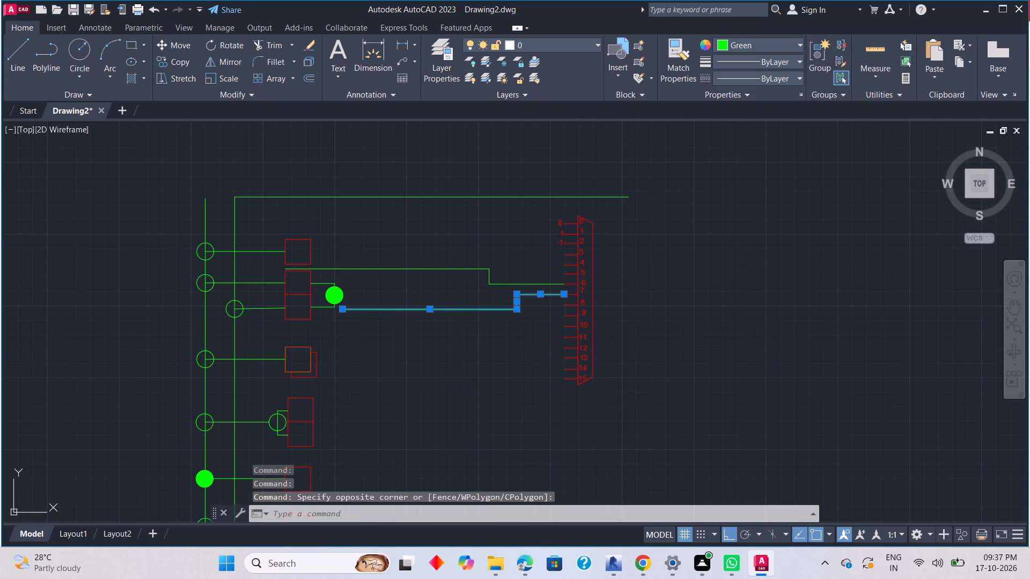
# Draw a straight green wire about 7.9 units long from connector pin 7 to the solid green circle beside the red boxes.
pyautogui.press('l')
pyautogui.press('space')
pyautogui.scroll(1, 339, 295)
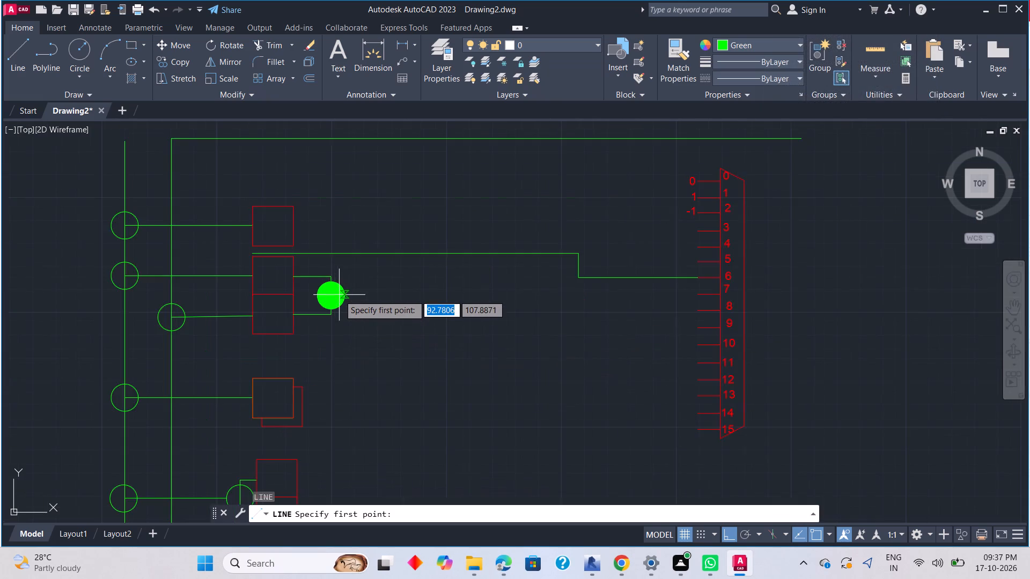
pyautogui.scroll(2, 339, 299)
pyautogui.scroll(-3, 742, 293)
pyautogui.scroll(2, 853, 289)
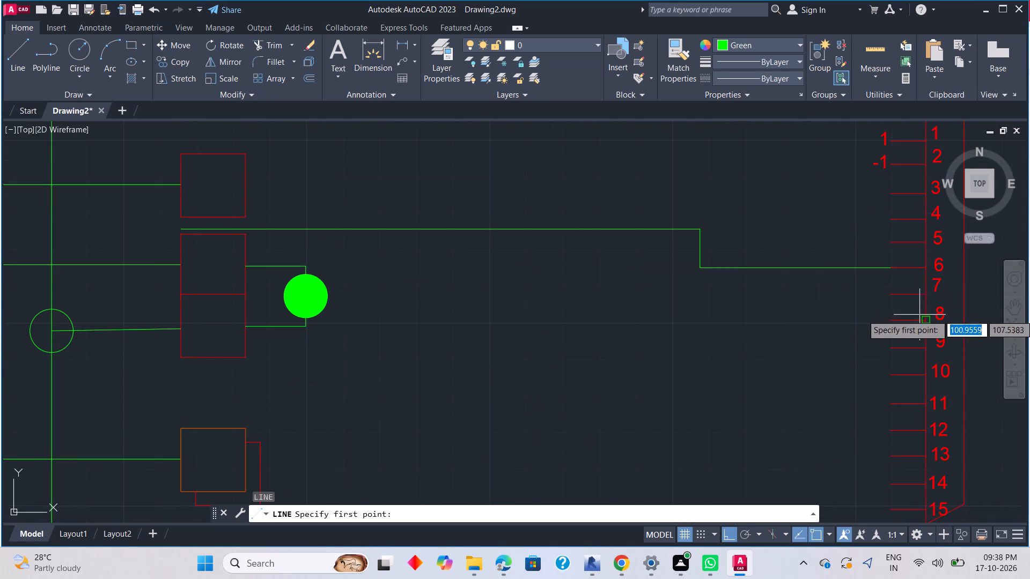
pyautogui.moveTo(893, 298); pyautogui.dragTo(887, 298)
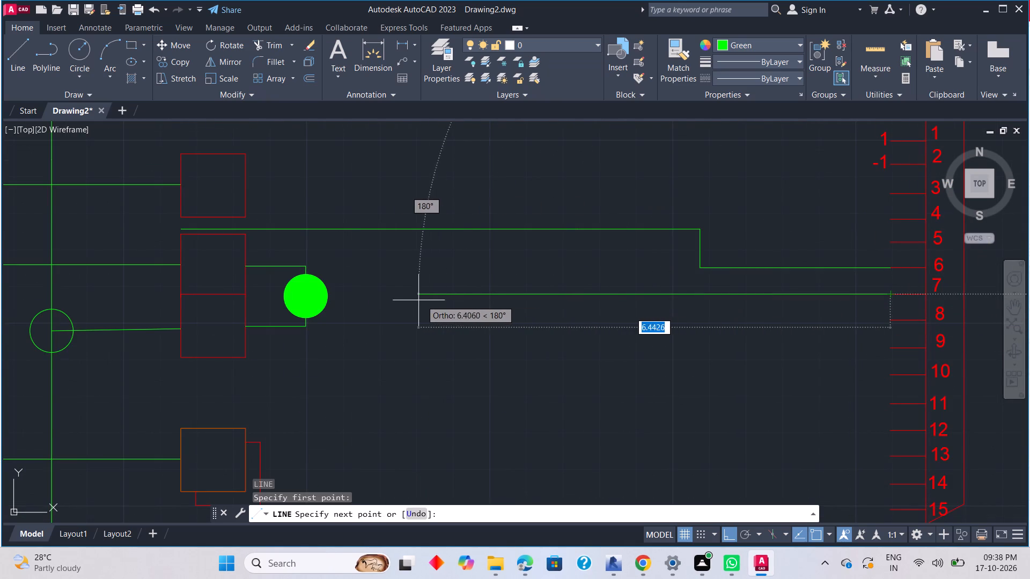
pyautogui.click(312, 295)
pyautogui.press('Escape')
# Draw a short horizontal green wire about 1.6 units long from connector pin 8 toward the boxes.
pyautogui.scroll(-1, 765, 378)
pyautogui.press('l')
pyautogui.press('space')
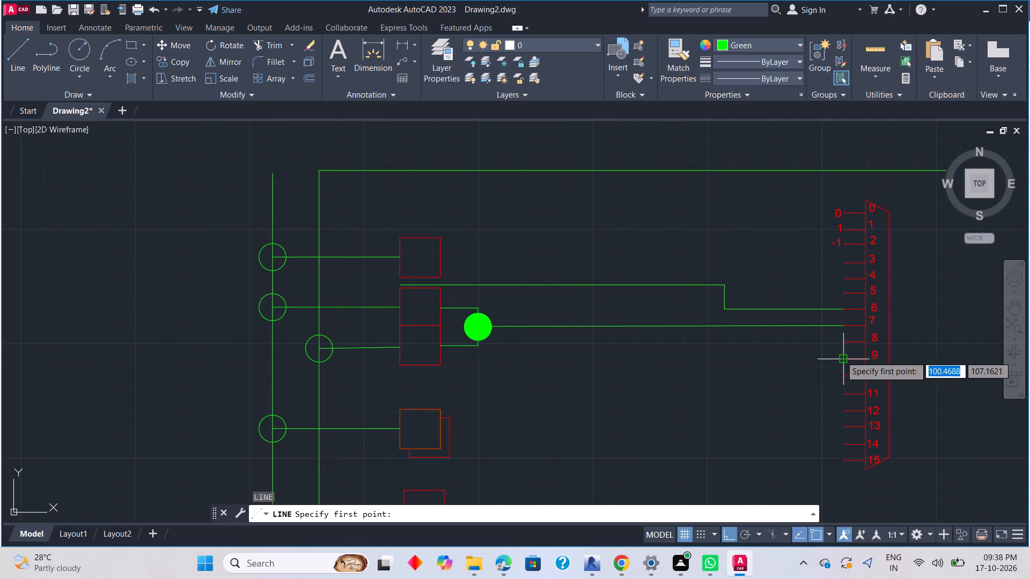
pyautogui.click(839, 343)
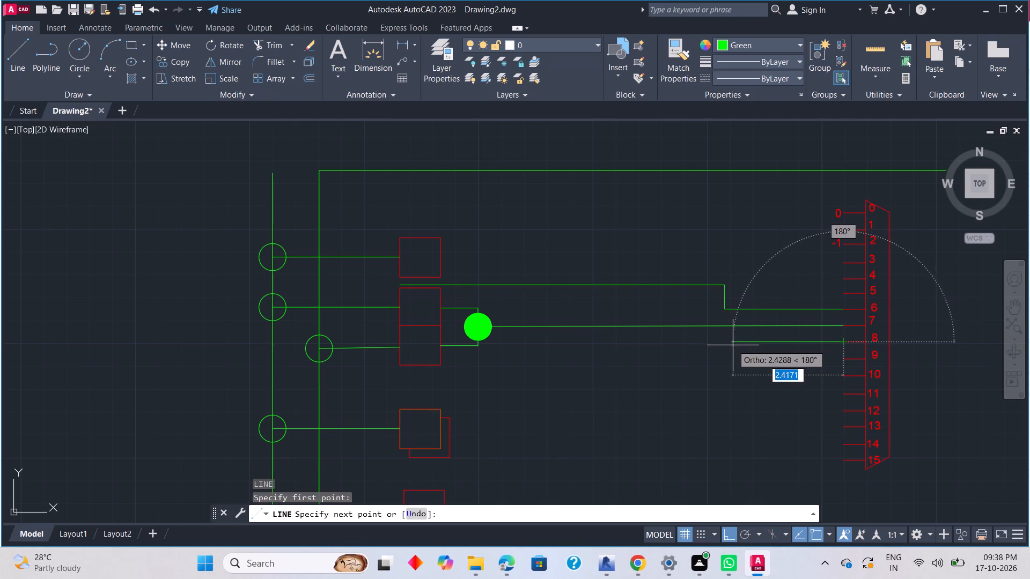
pyautogui.click(769, 340)
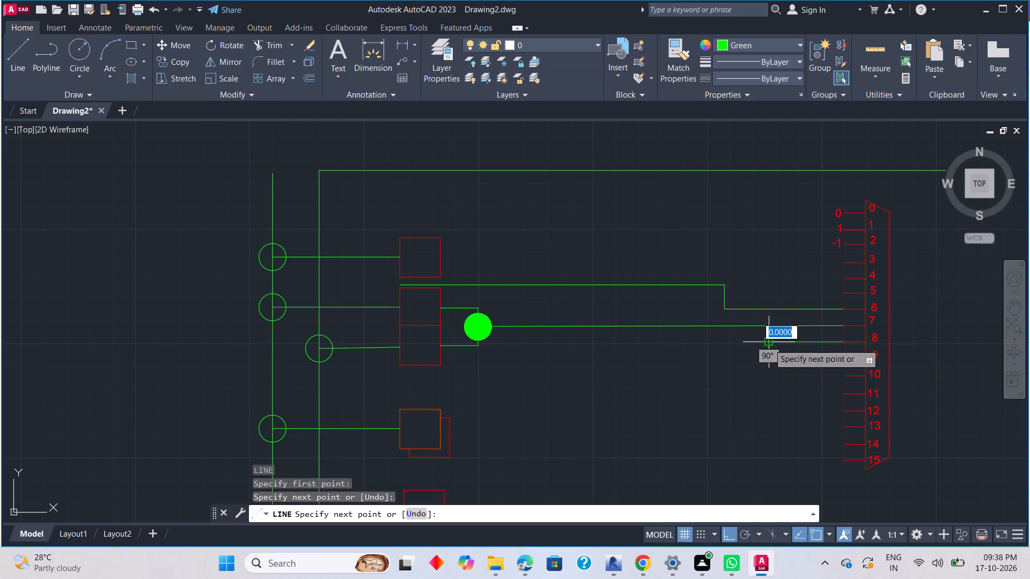
pyautogui.press('Escape')
# Draw a green wire from connector pin 9 to below the pin 8 wire's end, then straight up through it to the pin 7 wire.
pyautogui.write('L')
pyautogui.press('space')
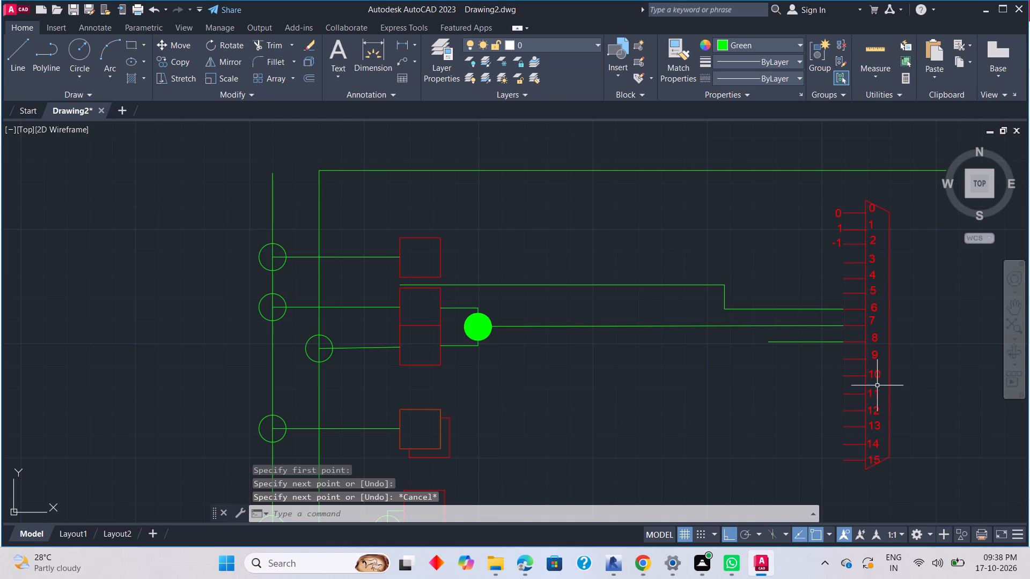
pyautogui.click(838, 362)
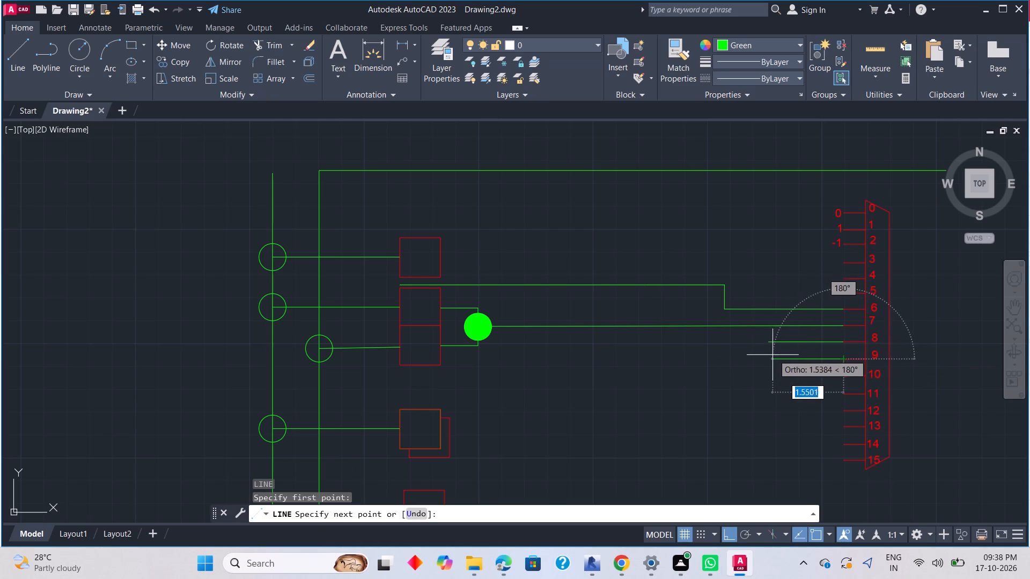
pyautogui.click(769, 358)
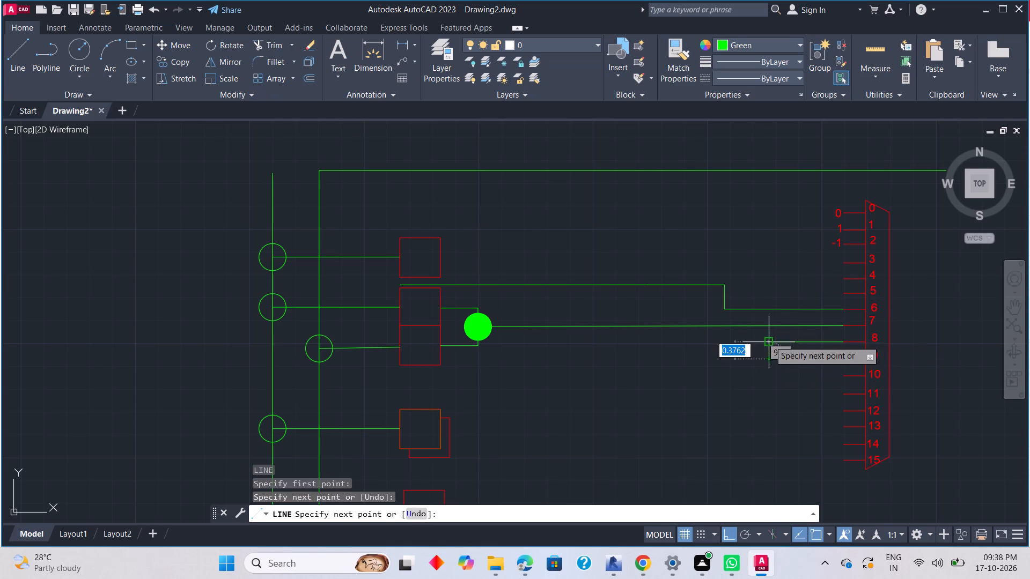
pyautogui.click(769, 323)
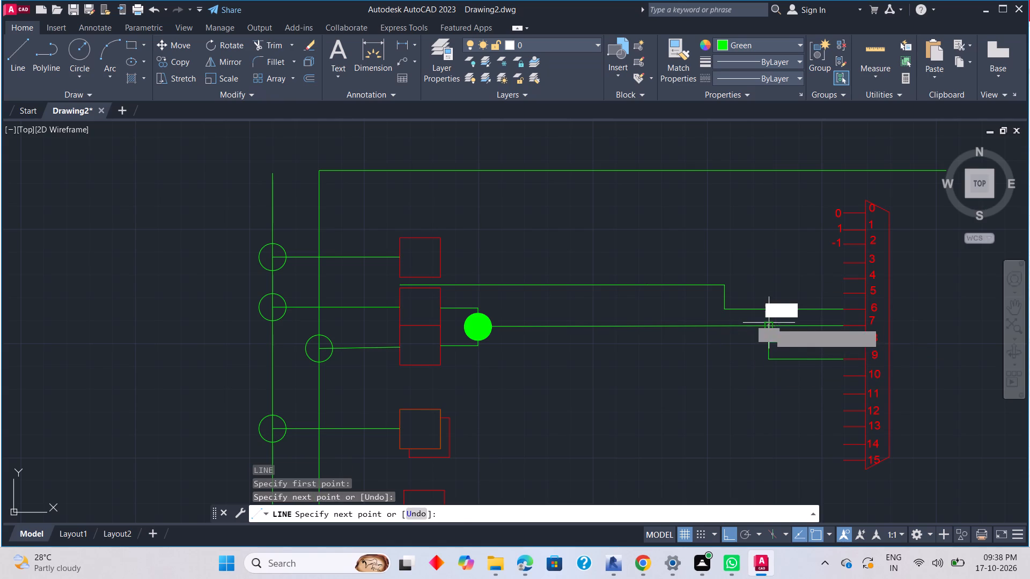
pyautogui.press('Escape')
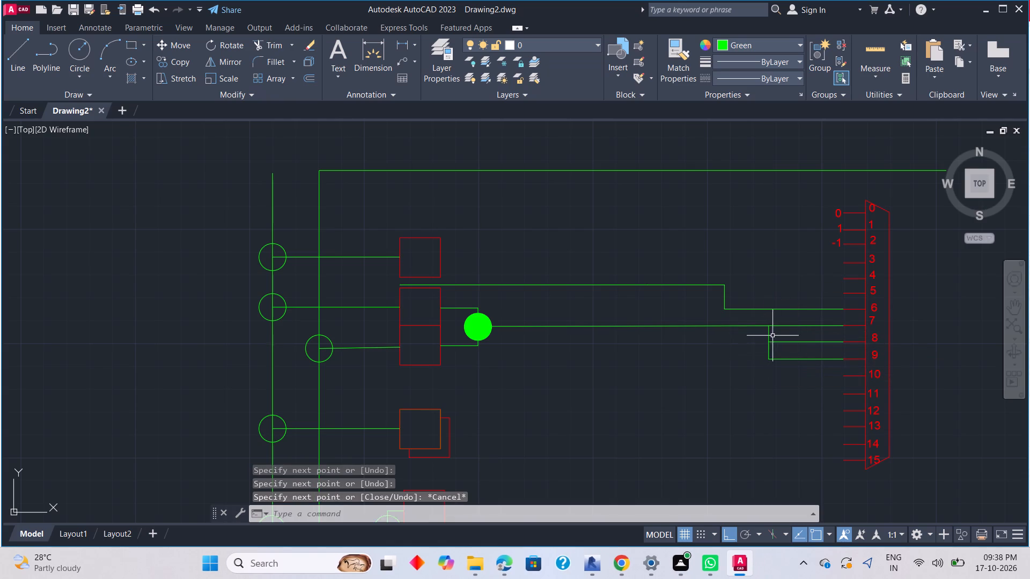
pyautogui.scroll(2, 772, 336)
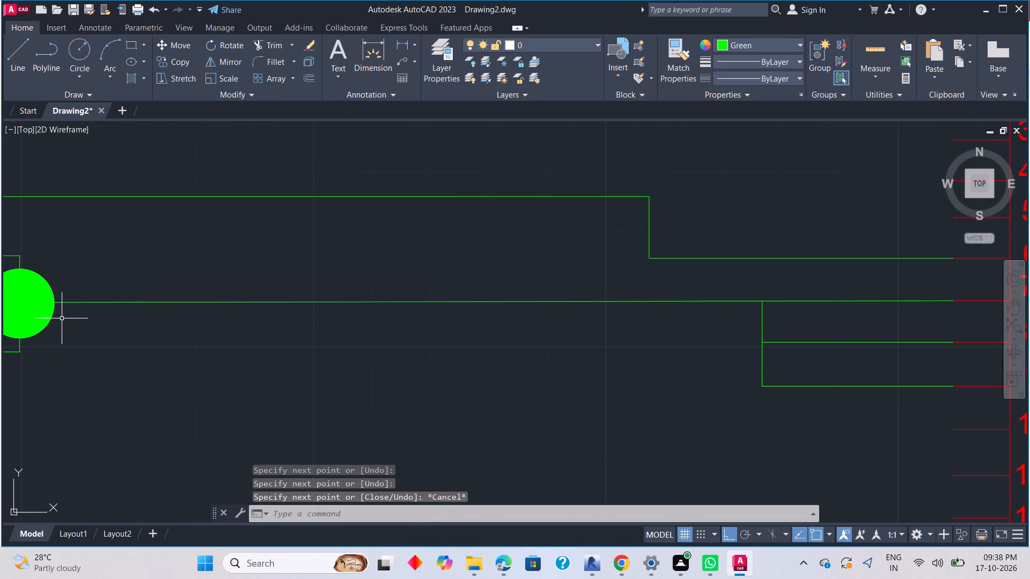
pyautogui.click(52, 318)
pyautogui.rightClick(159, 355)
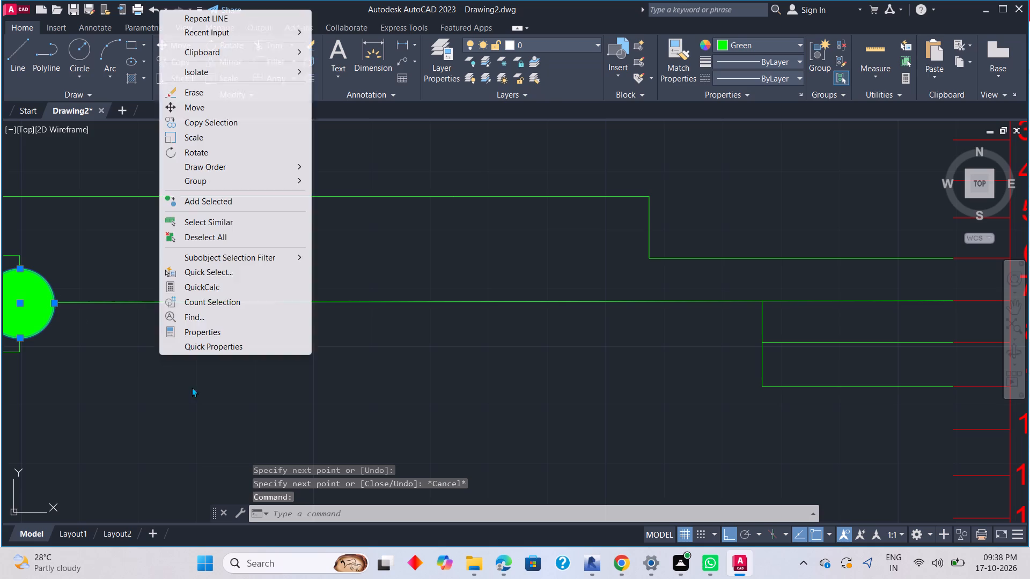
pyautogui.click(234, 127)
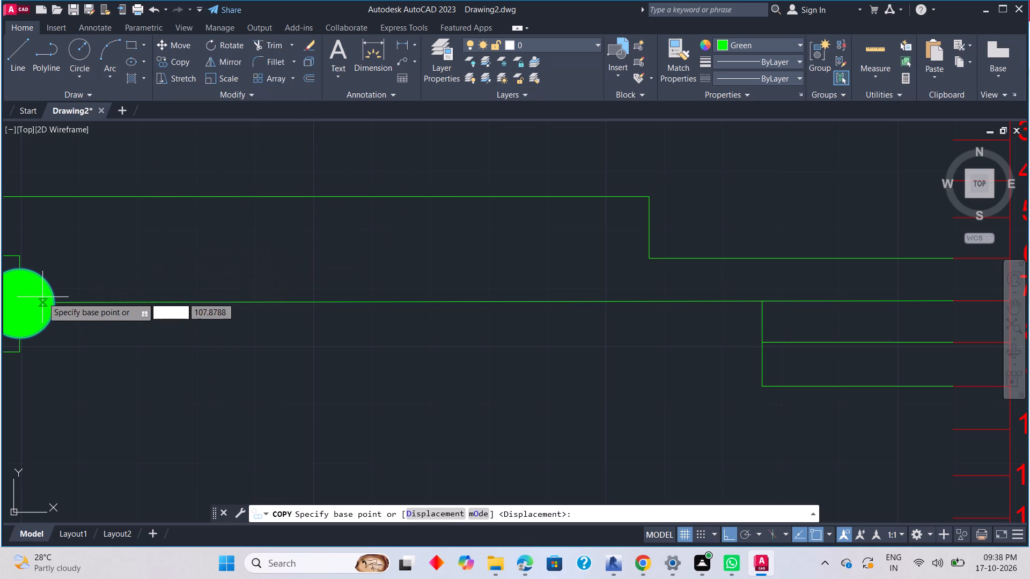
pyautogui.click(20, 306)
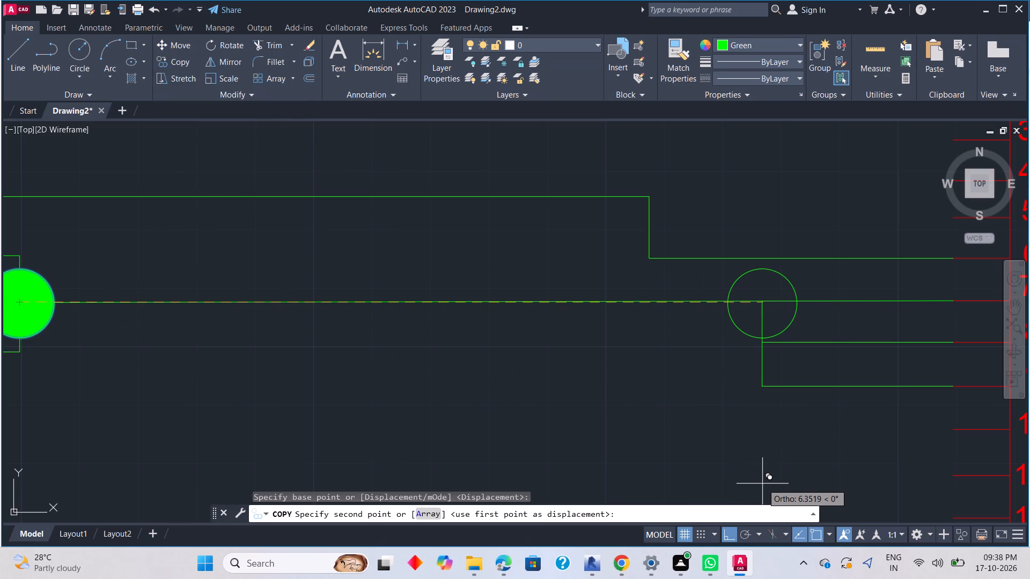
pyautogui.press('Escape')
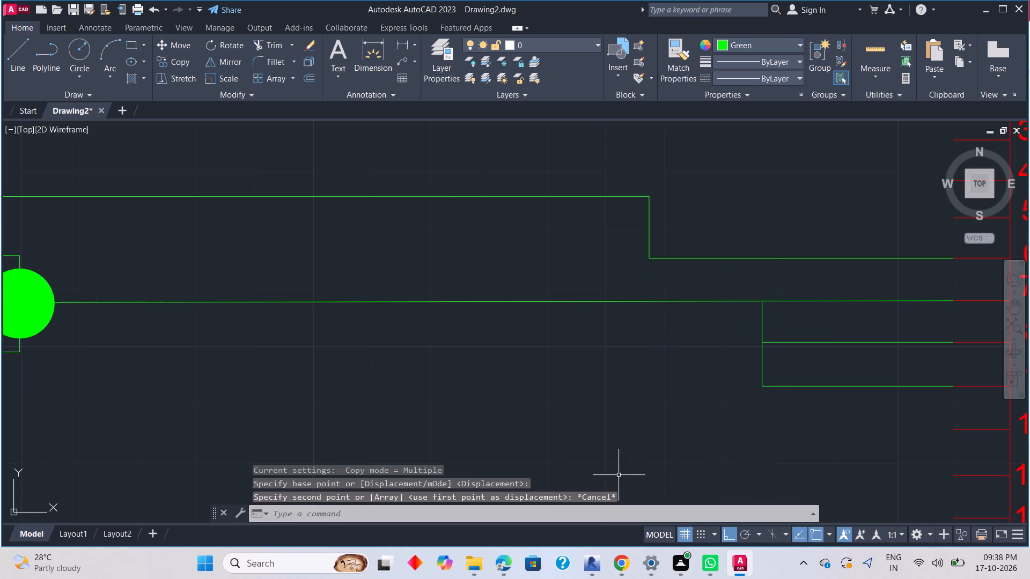
# Draw a small green circle centred on the junction where the vertical wire meets the pin 7 wire.
pyautogui.scroll(-4, 569, 463)
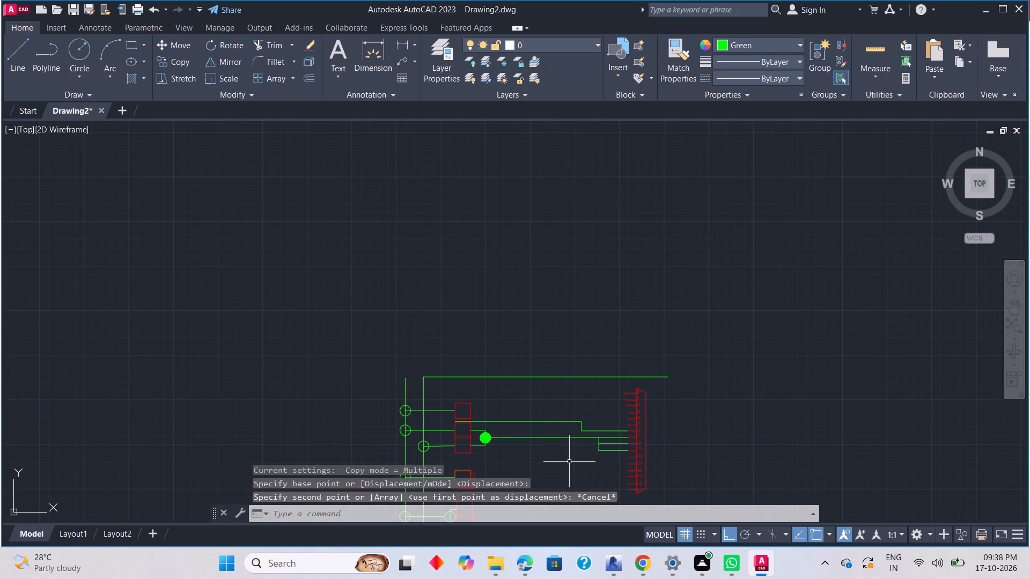
pyautogui.moveTo(569, 461); pyautogui.dragTo(559, 336, button='middle')
pyautogui.scroll(1, 577, 331)
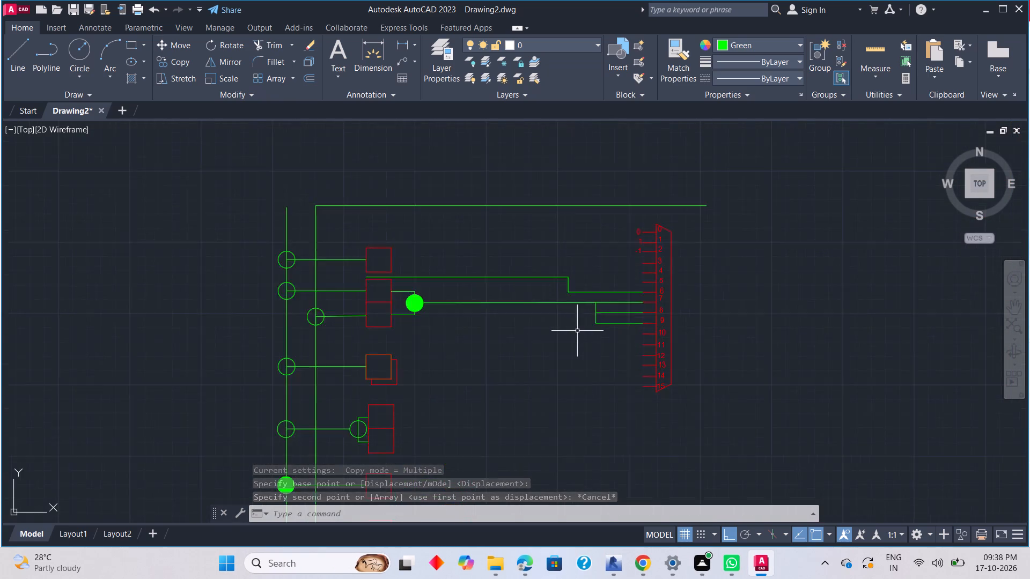
pyautogui.scroll(1, 577, 331)
pyautogui.press('c')
pyautogui.press('space')
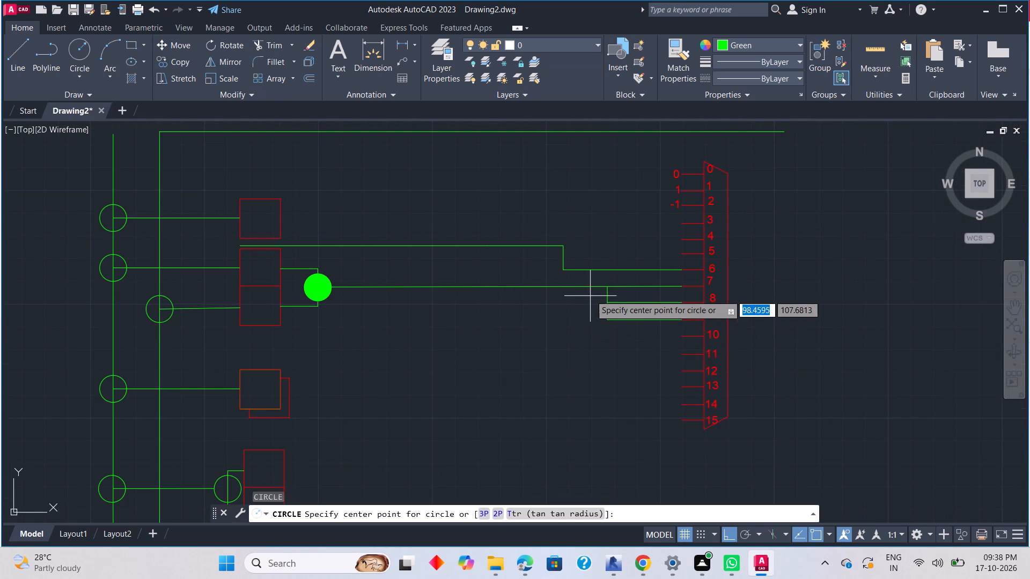
pyautogui.scroll(2, 602, 288)
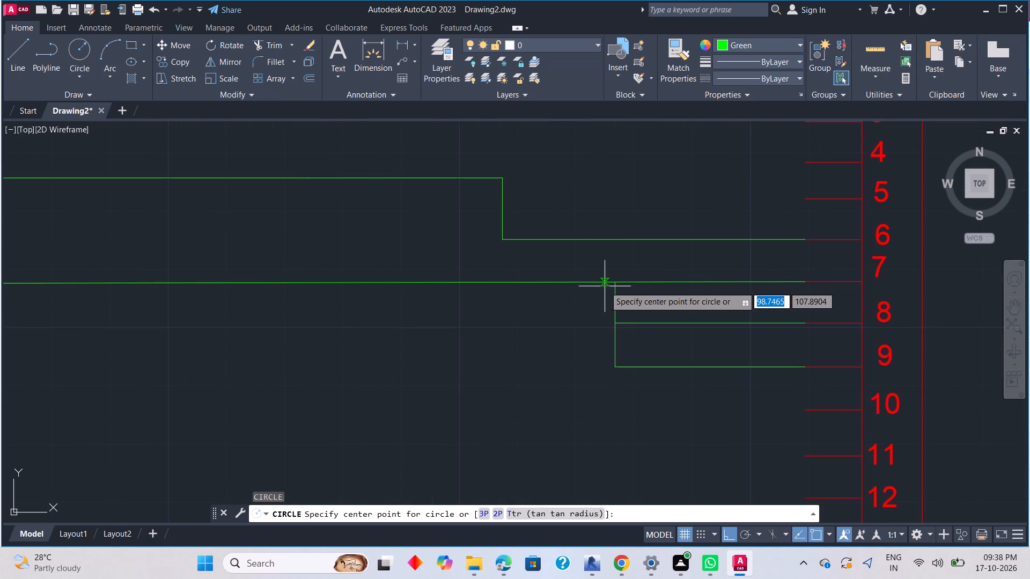
pyautogui.click(617, 284)
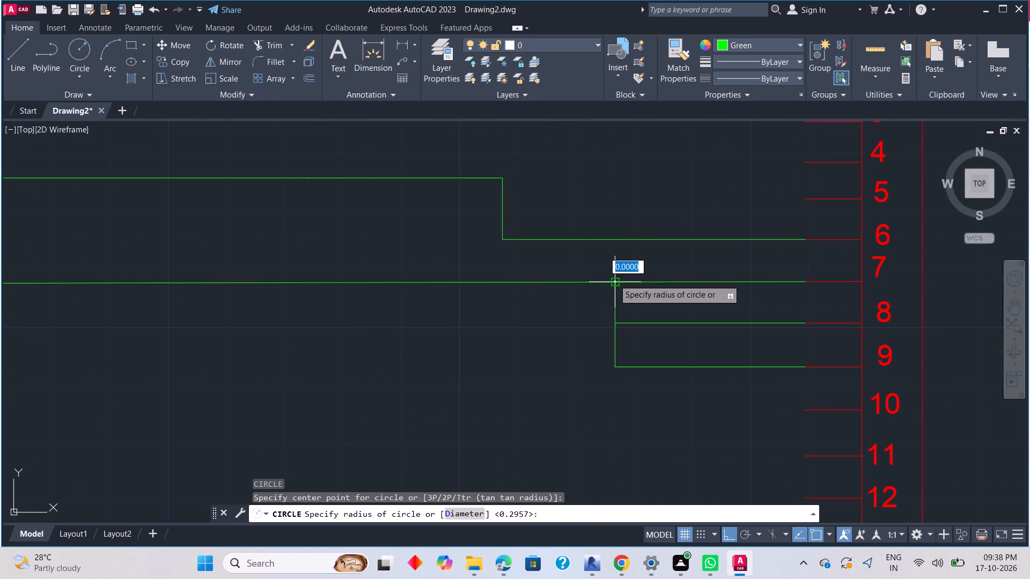
pyautogui.click(609, 266)
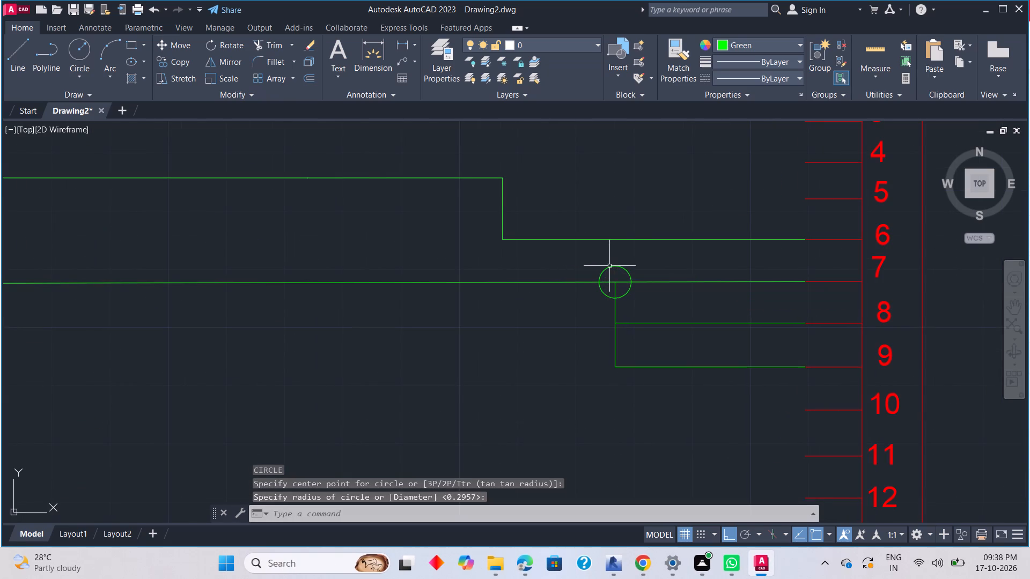
# Copy the small junction circle from the pin 7 wire to the junction at the end of the pin 8 wire.
pyautogui.click(629, 291)
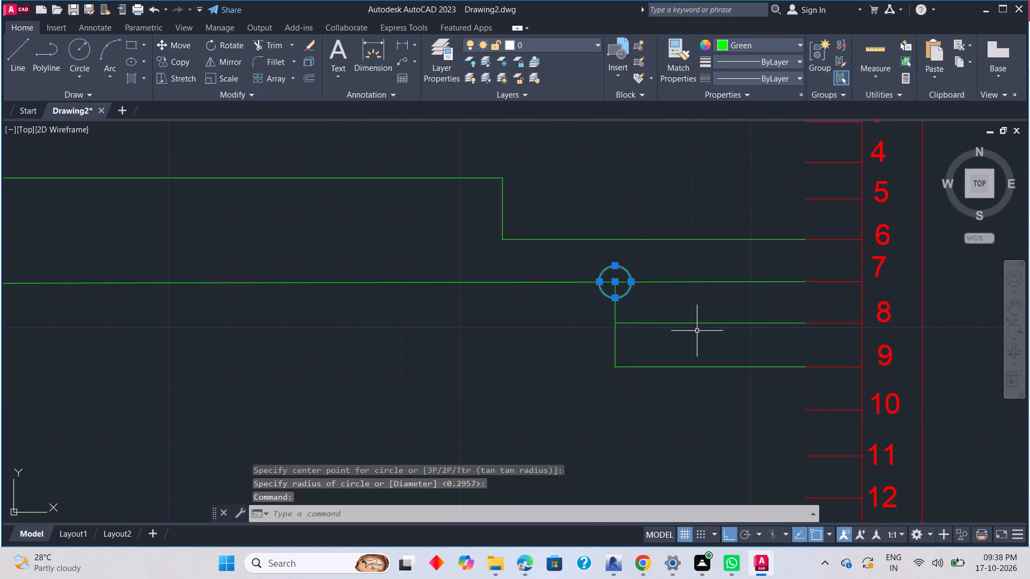
pyautogui.rightClick(697, 331)
pyautogui.click(717, 313)
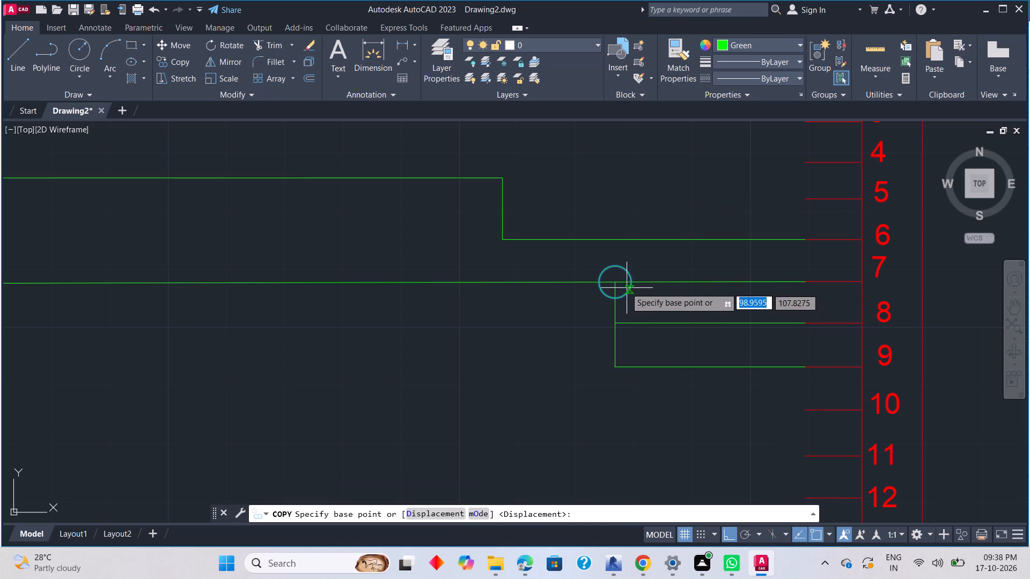
pyautogui.click(614, 282)
pyautogui.click(614, 322)
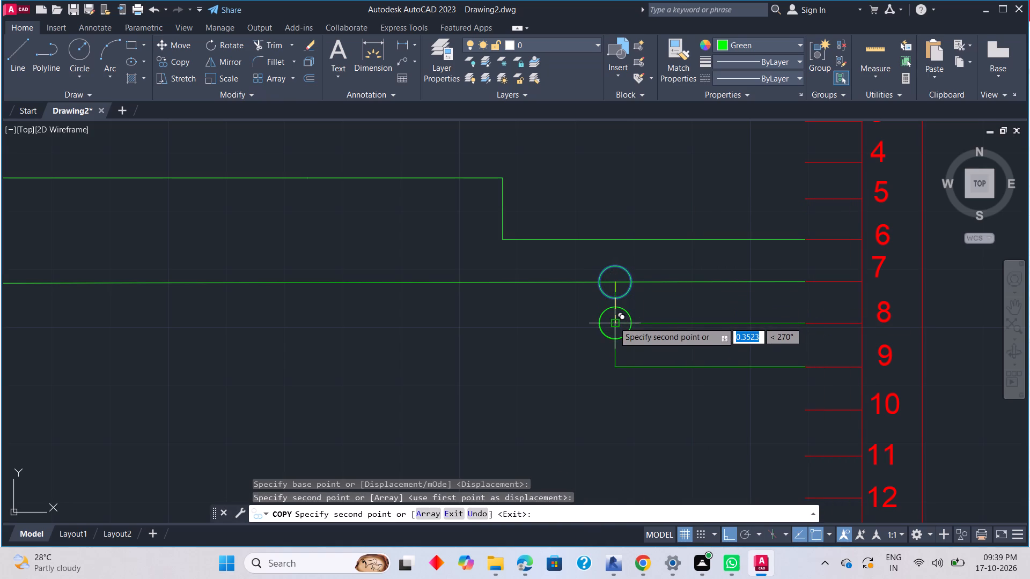
pyautogui.press('Escape')
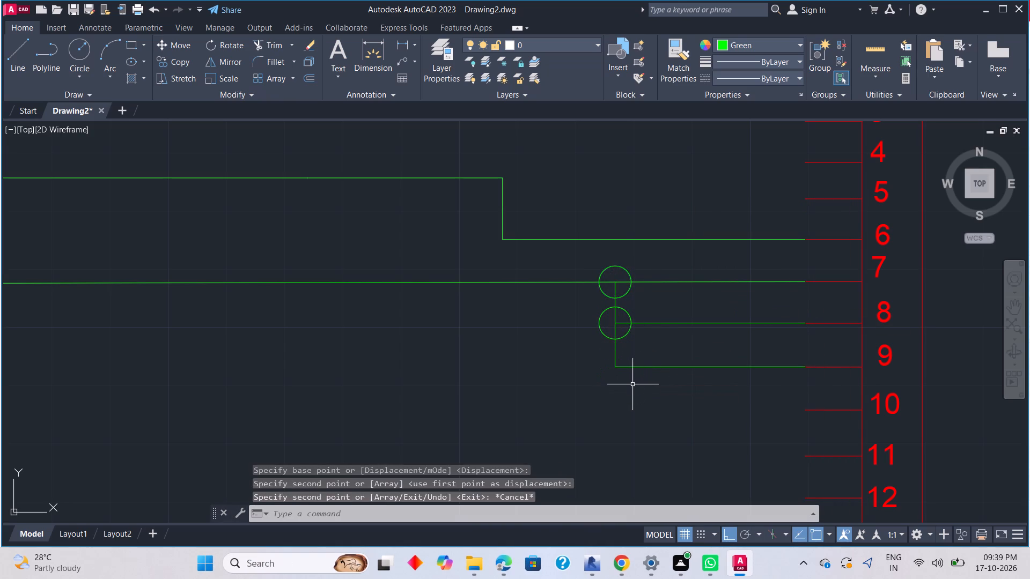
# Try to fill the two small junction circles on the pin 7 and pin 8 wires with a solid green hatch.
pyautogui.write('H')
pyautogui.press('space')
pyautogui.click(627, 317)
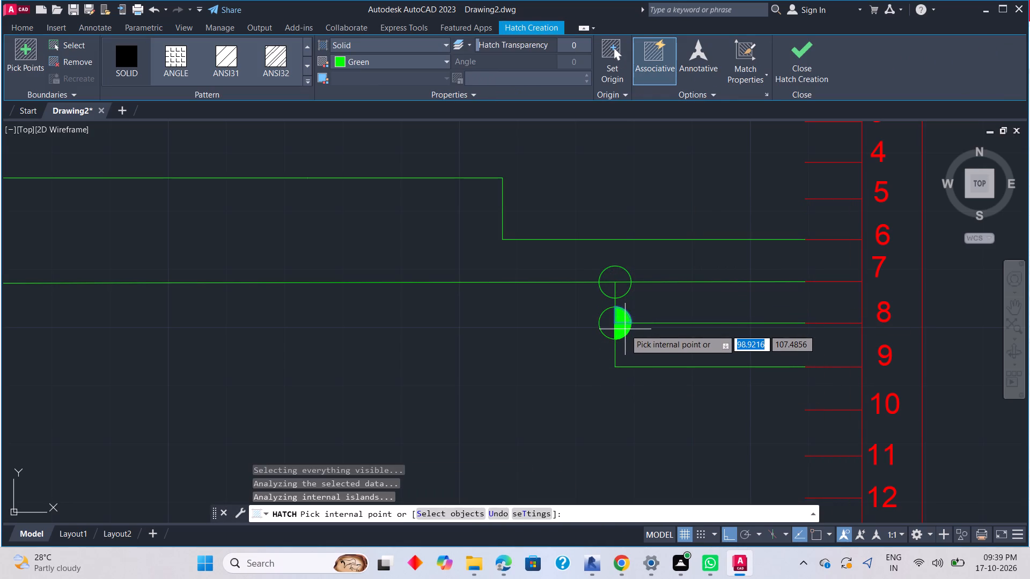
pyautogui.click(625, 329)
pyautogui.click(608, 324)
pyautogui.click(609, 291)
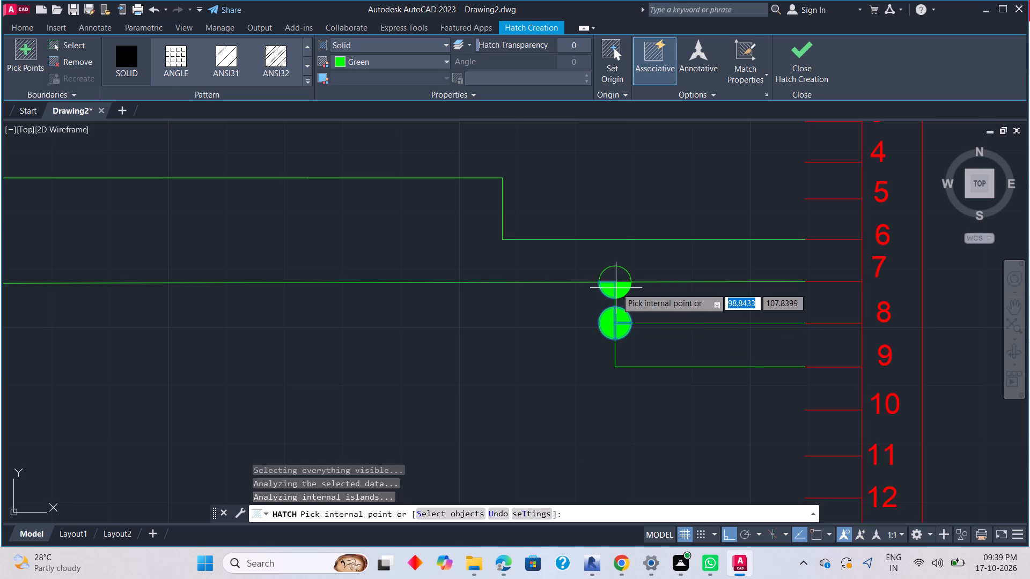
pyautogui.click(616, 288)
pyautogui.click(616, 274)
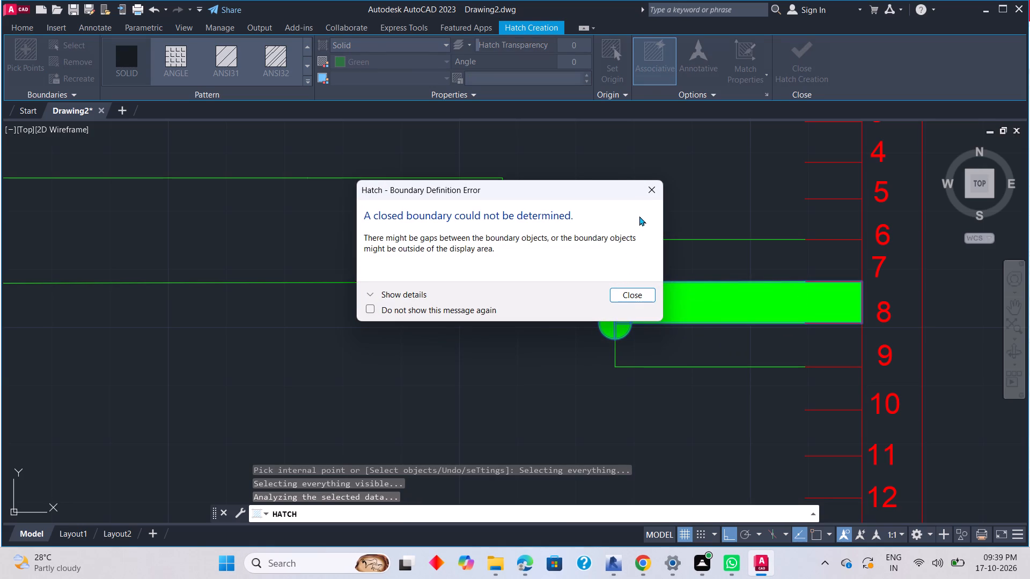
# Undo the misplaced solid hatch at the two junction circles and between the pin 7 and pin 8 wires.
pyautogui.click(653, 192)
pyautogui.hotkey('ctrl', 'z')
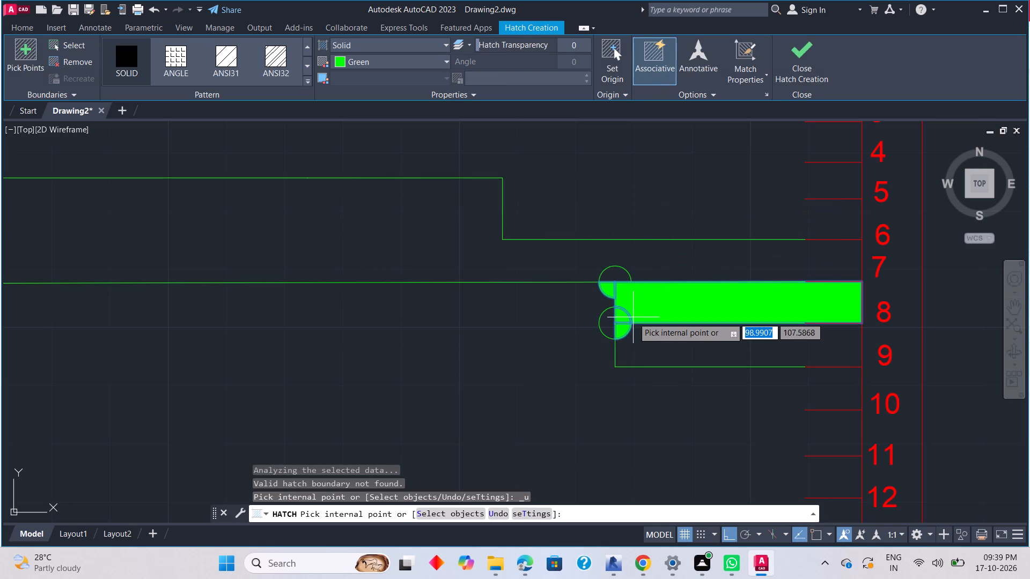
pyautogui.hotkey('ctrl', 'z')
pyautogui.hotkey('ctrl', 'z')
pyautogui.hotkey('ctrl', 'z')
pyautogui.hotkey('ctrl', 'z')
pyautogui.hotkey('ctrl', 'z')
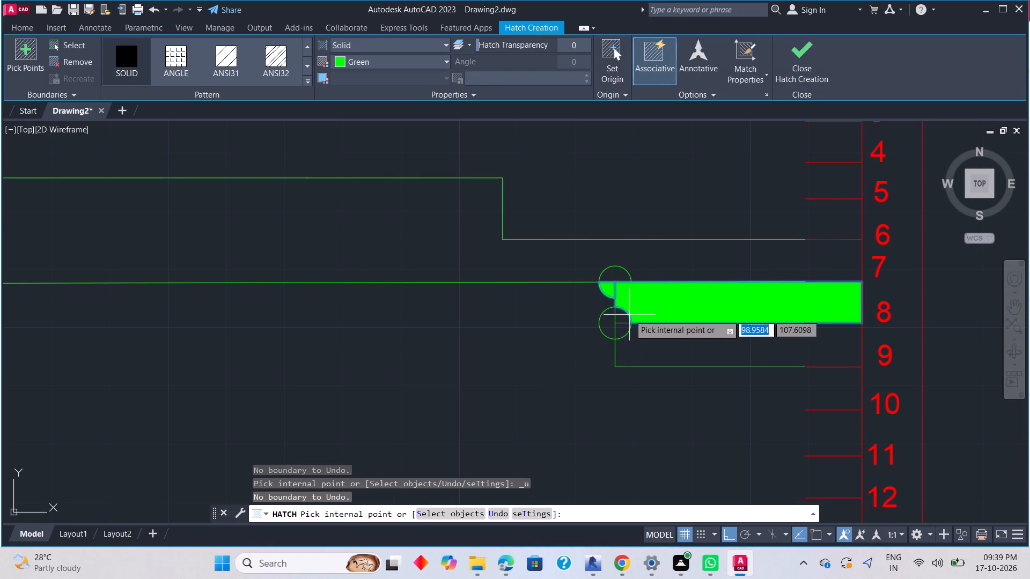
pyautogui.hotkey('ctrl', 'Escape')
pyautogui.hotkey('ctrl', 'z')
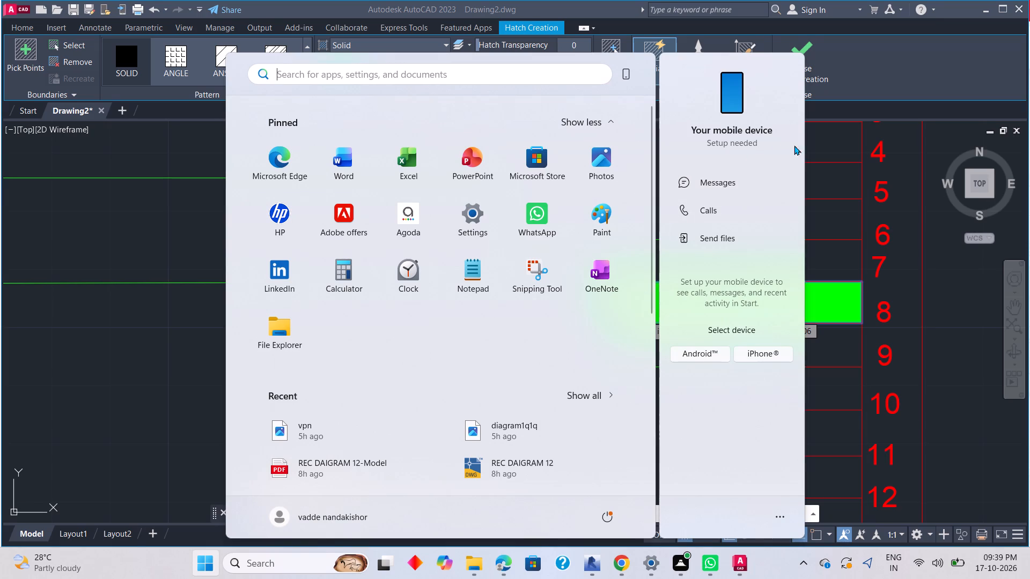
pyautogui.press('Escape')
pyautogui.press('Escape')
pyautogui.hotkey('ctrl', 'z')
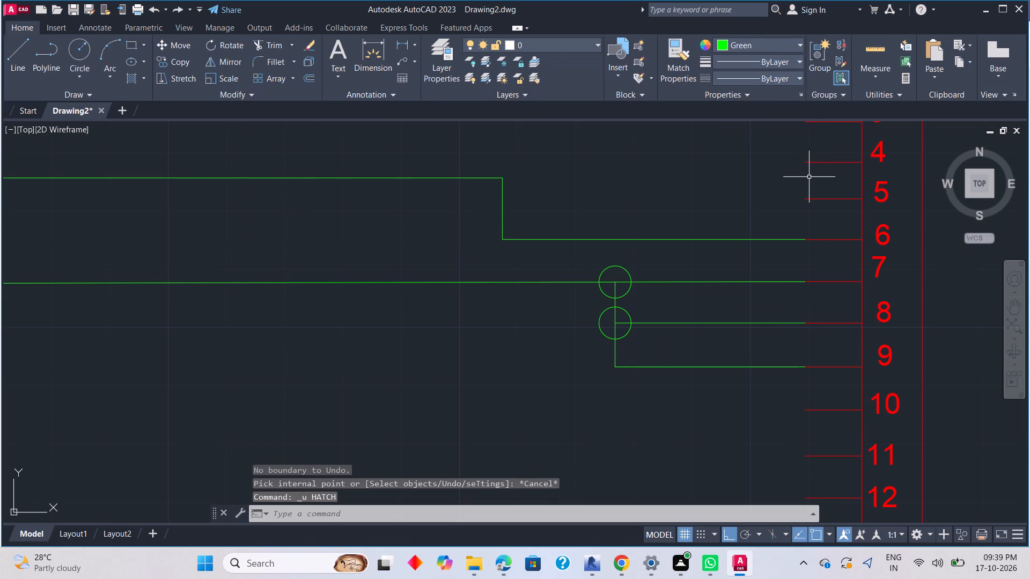
# Fill all segments of the small junction circle on the pin 8 wire with a solid green hatch.
pyautogui.press('h')
pyautogui.press('space')
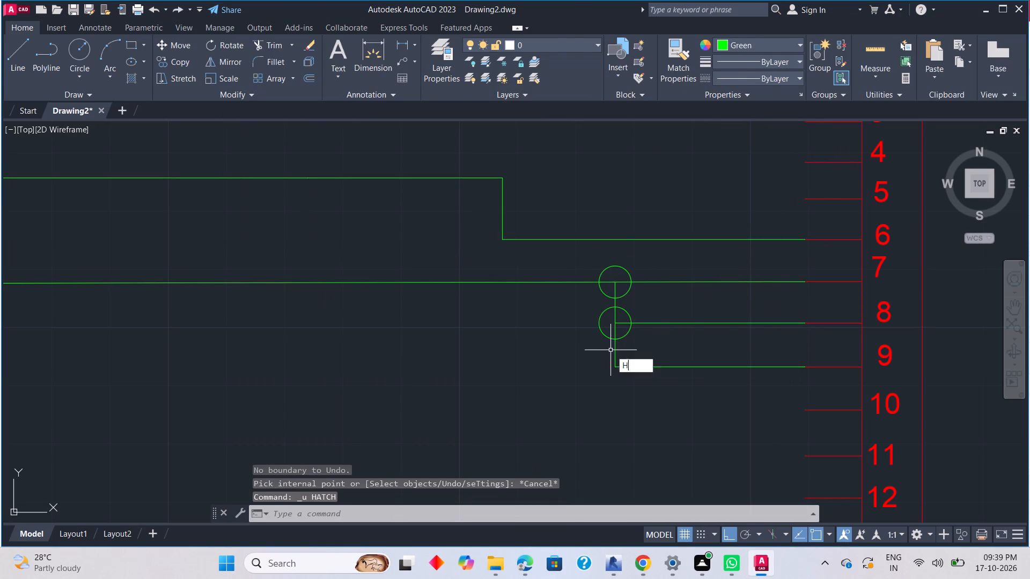
pyautogui.scroll(2, 612, 351)
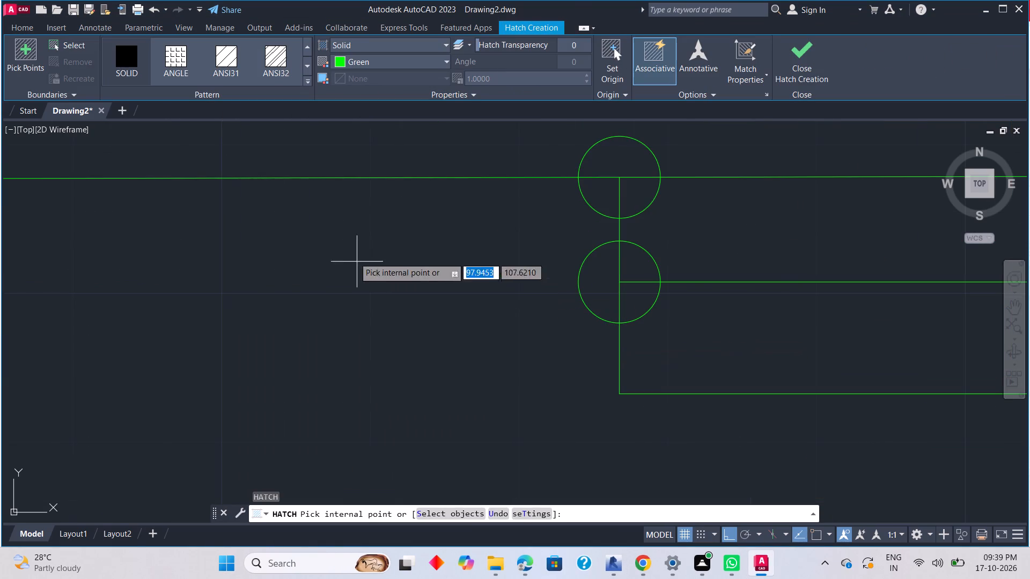
pyautogui.click(131, 54)
pyautogui.tripleClick(130, 56)
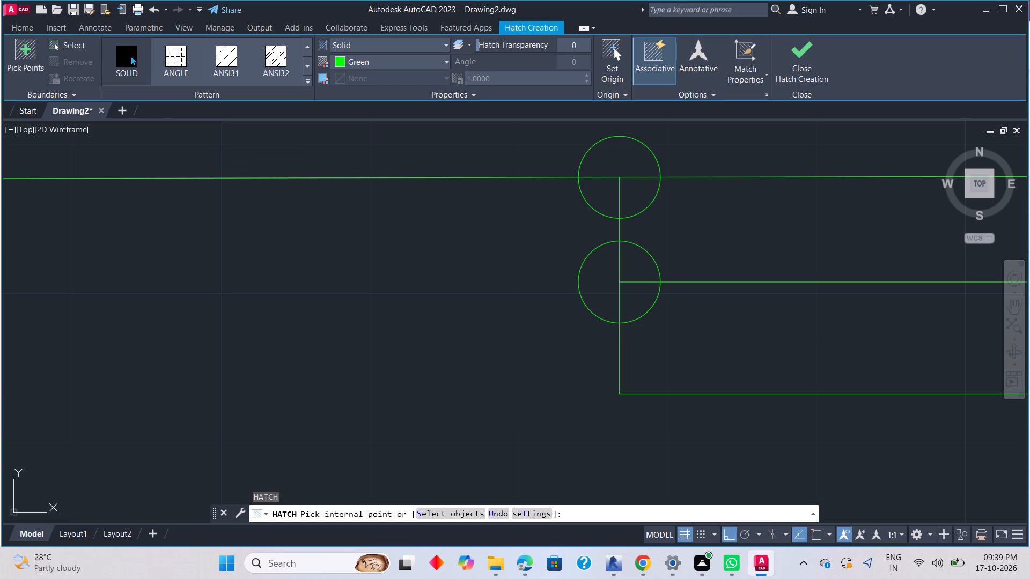
pyautogui.click(130, 57)
pyautogui.click(605, 296)
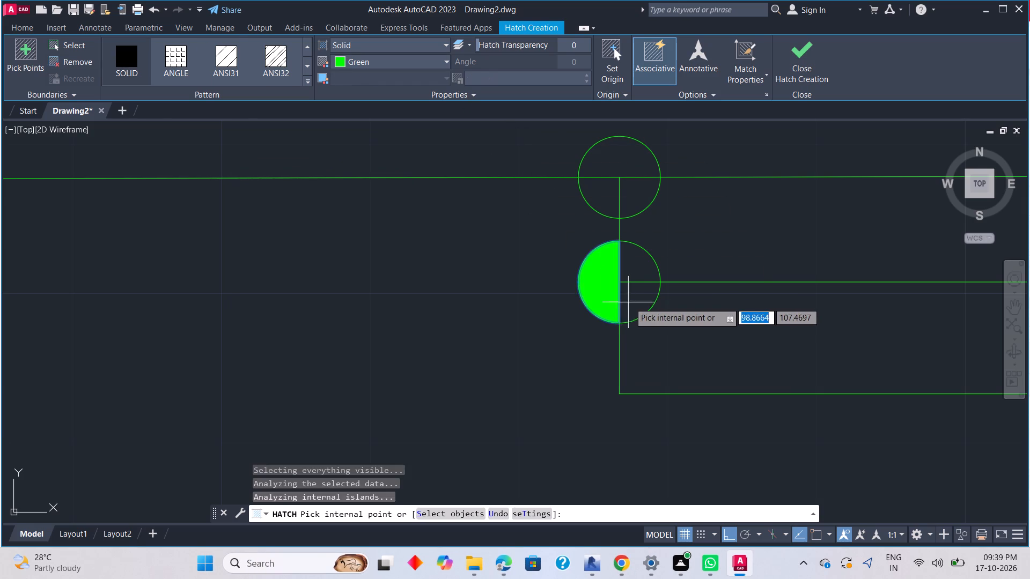
pyautogui.click(633, 300)
pyautogui.click(638, 265)
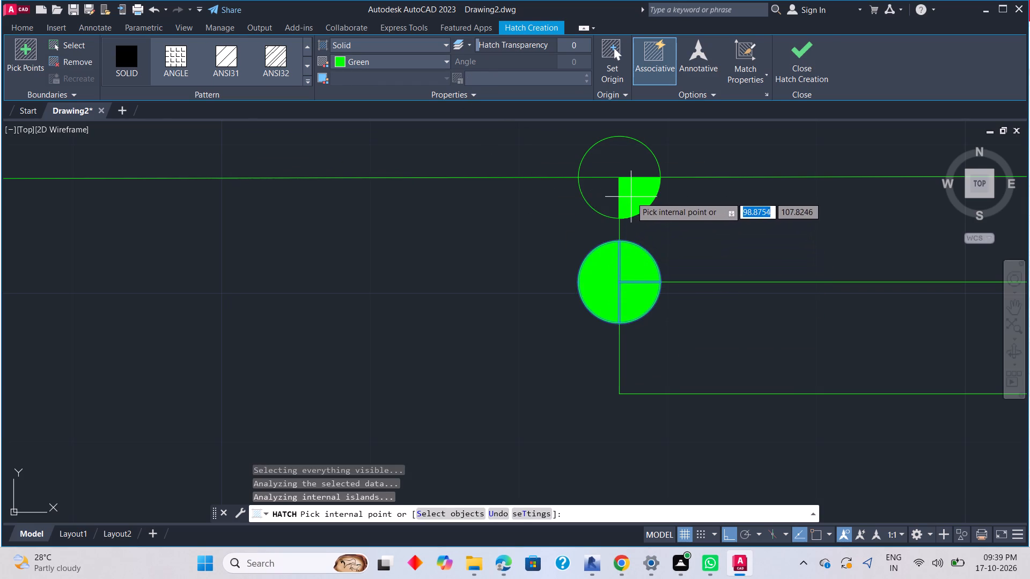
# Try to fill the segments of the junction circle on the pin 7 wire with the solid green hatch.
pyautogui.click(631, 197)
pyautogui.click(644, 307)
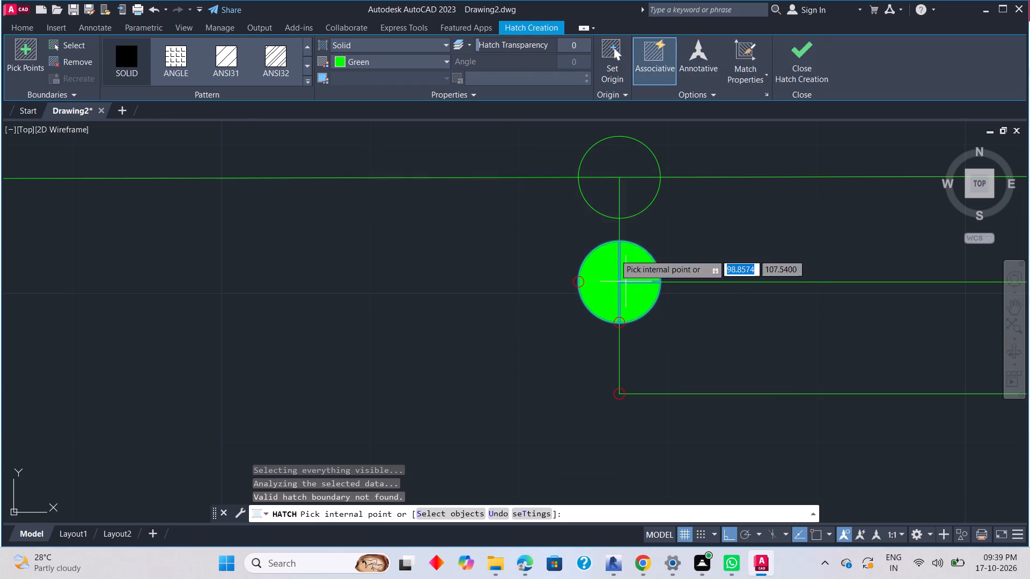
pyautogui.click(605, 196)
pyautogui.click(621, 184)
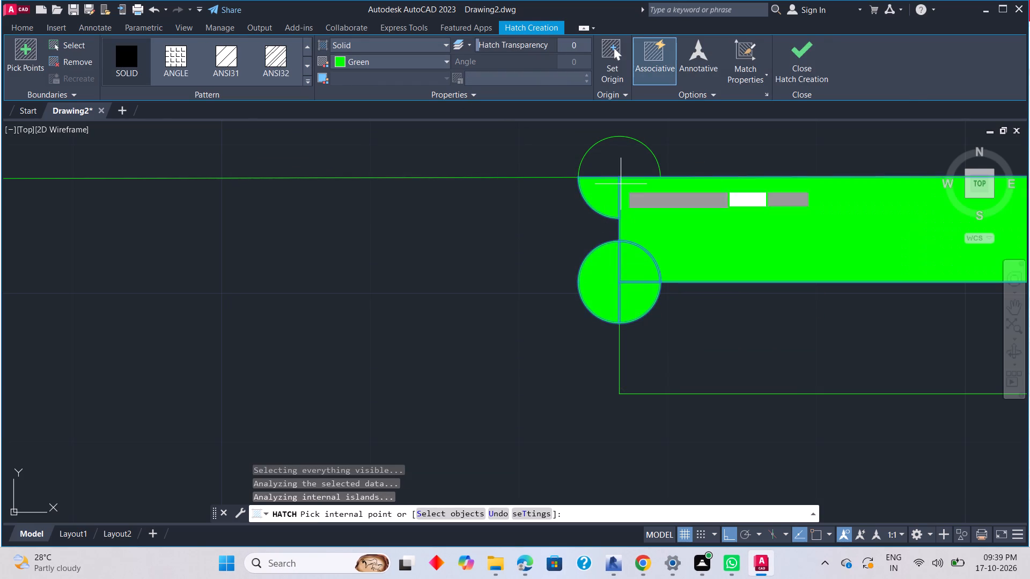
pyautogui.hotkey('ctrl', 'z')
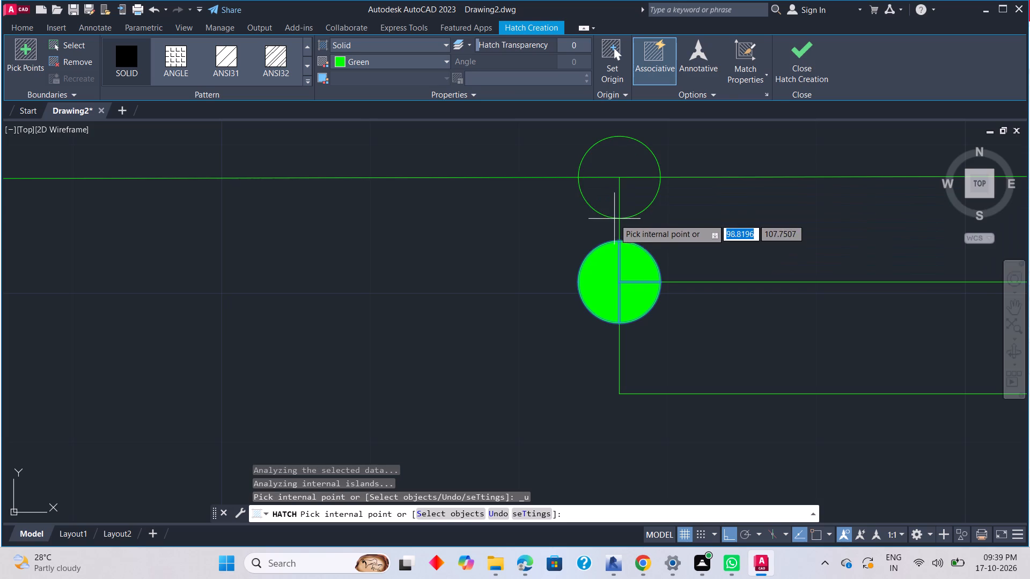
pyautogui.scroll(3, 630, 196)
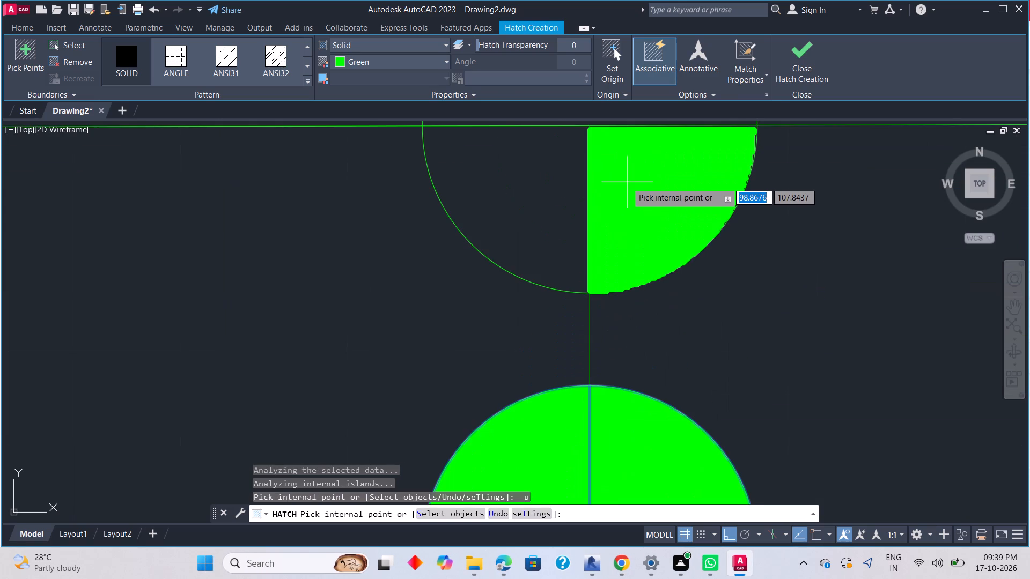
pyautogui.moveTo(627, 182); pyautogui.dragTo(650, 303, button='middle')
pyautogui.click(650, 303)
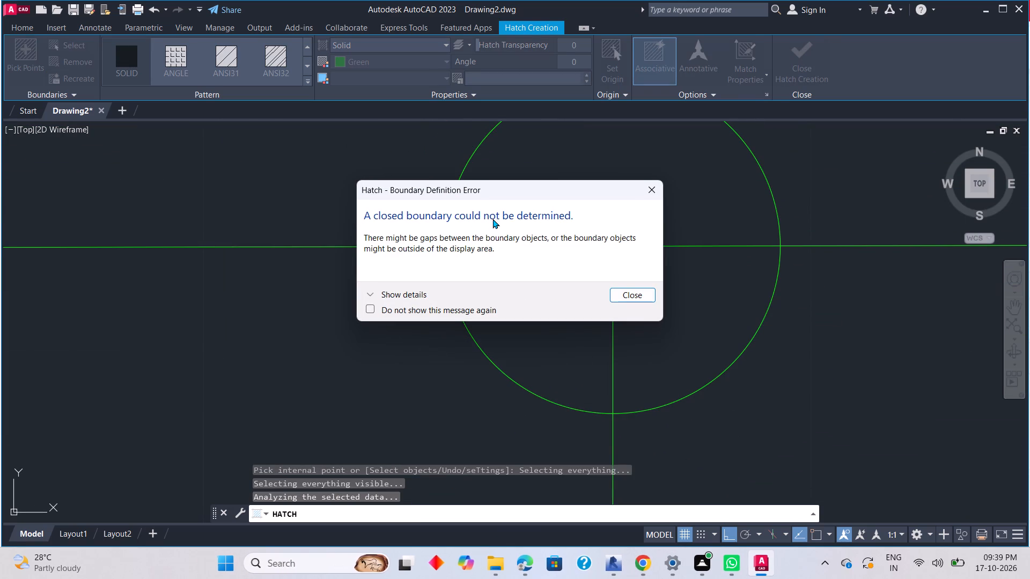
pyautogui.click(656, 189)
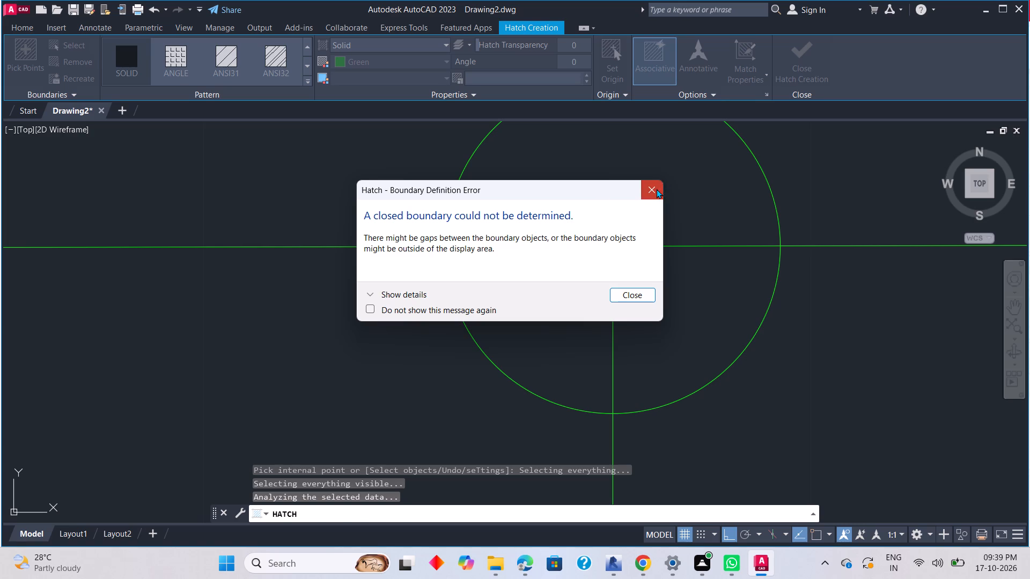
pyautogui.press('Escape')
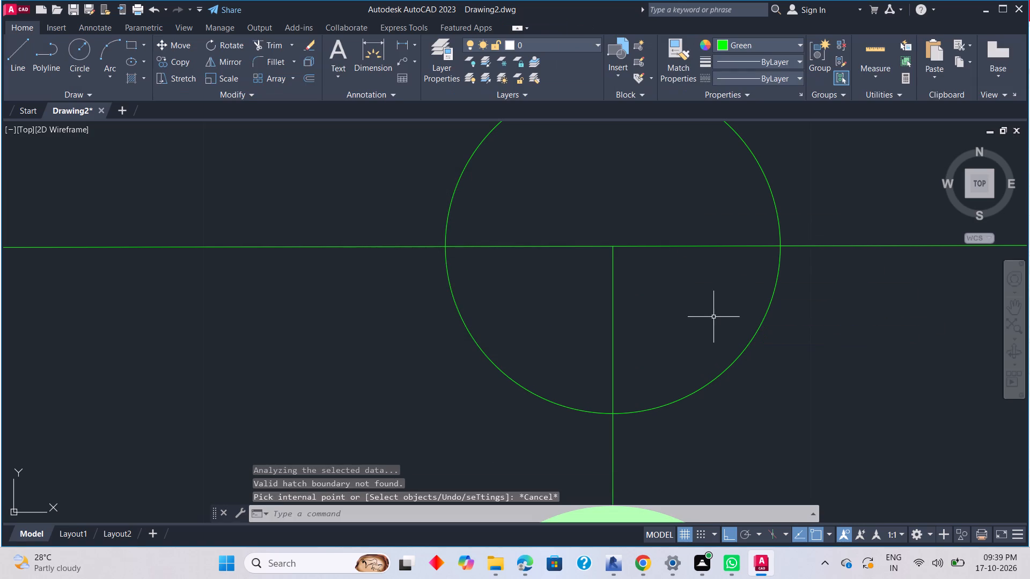
# Trim away the parts of the pin 7 wire and the vertical wire that lie inside the pin 7 junction circle.
pyautogui.write('TR')
pyautogui.press('space')
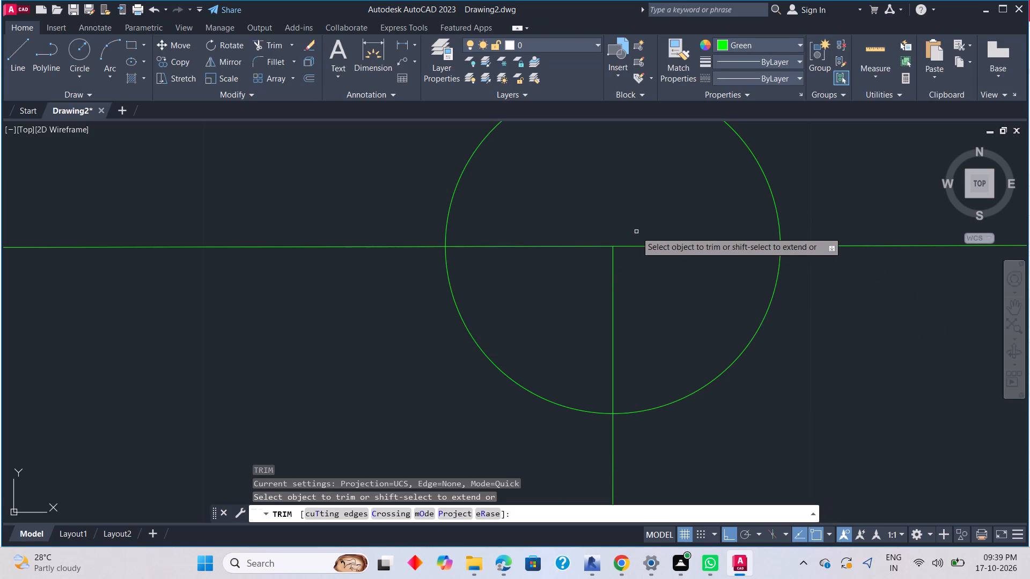
pyautogui.moveTo(679, 214); pyautogui.dragTo(576, 218)
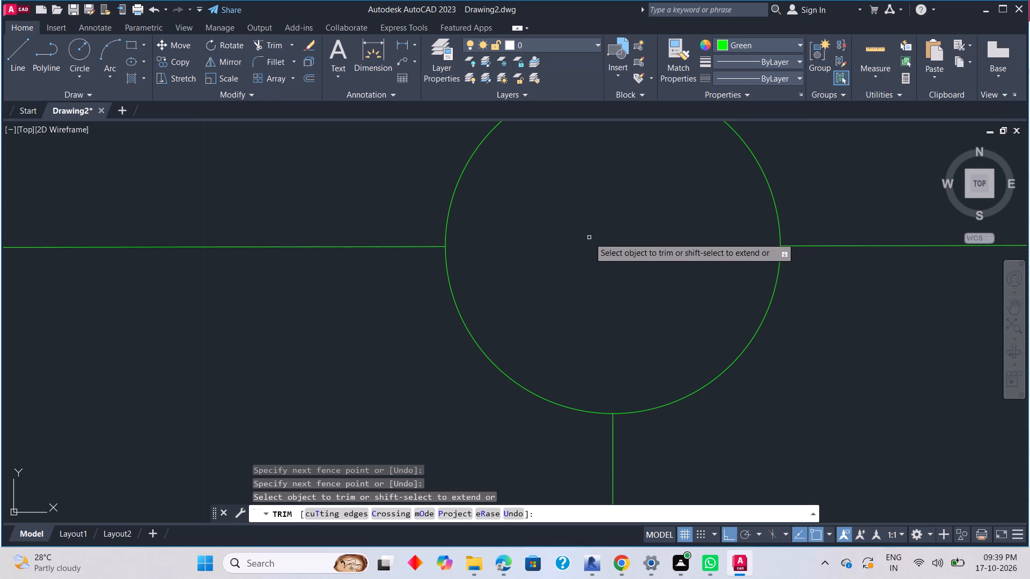
pyautogui.press('Escape')
# Fill the emptied pin 7 junction circle with a solid green hatch.
pyautogui.press('h')
pyautogui.press('space')
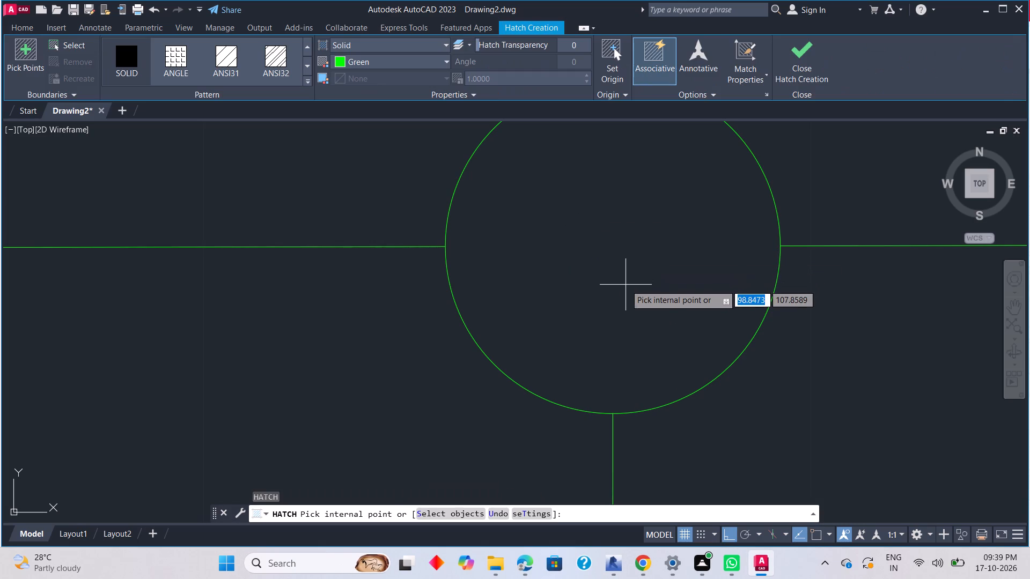
pyautogui.click(626, 285)
pyautogui.press('Escape')
# Shift the long horizontal green wire at the top of the diagram slightly down, keeping it above the connector.
pyautogui.scroll(-3, 793, 357)
pyautogui.moveTo(798, 365); pyautogui.dragTo(756, 279, button='middle')
pyautogui.scroll(-2, 756, 289)
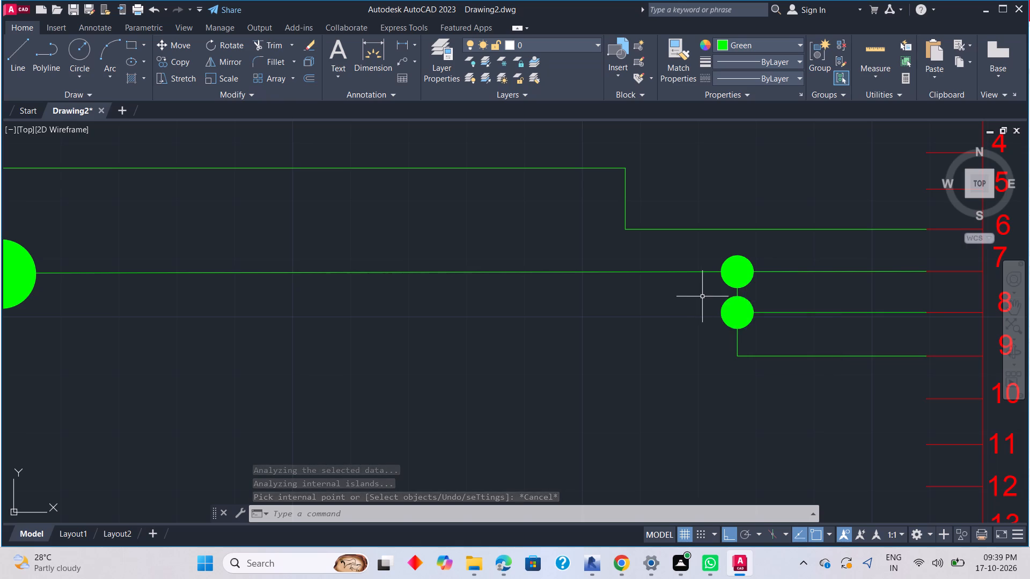
pyautogui.scroll(-4, 699, 322)
pyautogui.moveTo(710, 352); pyautogui.dragTo(692, 277, button='middle')
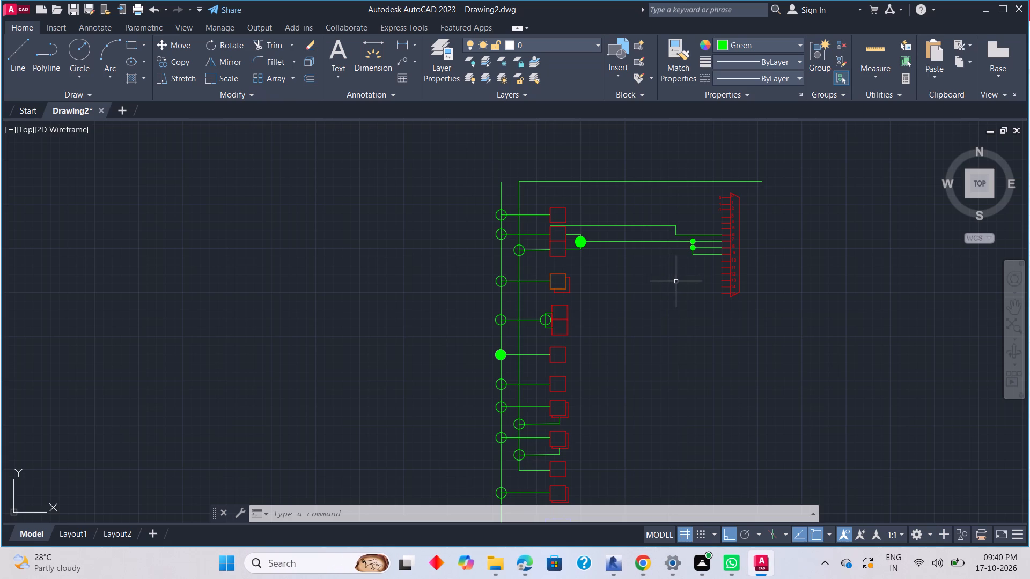
pyautogui.click(703, 182)
pyautogui.click(637, 180)
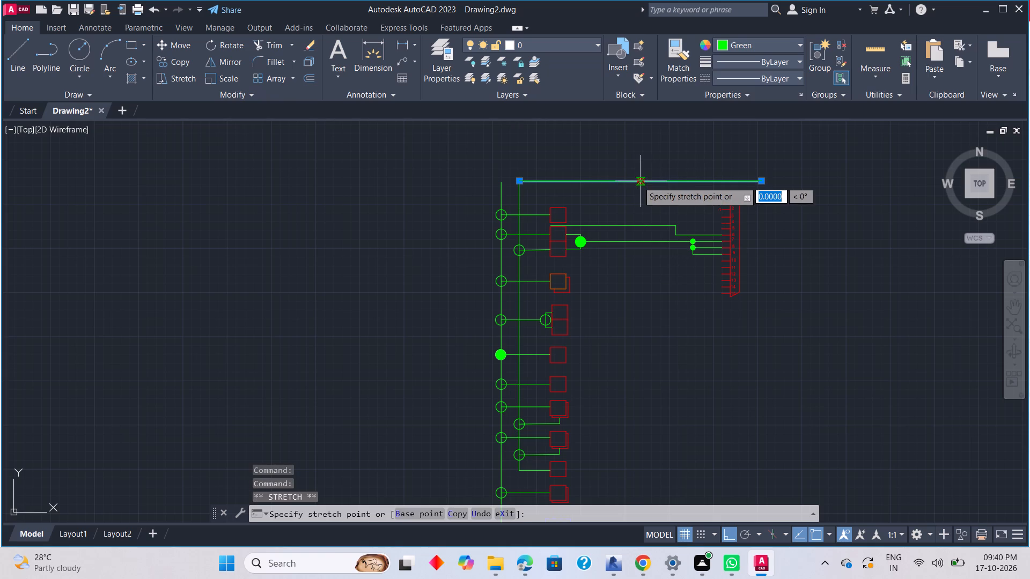
pyautogui.click(640, 189)
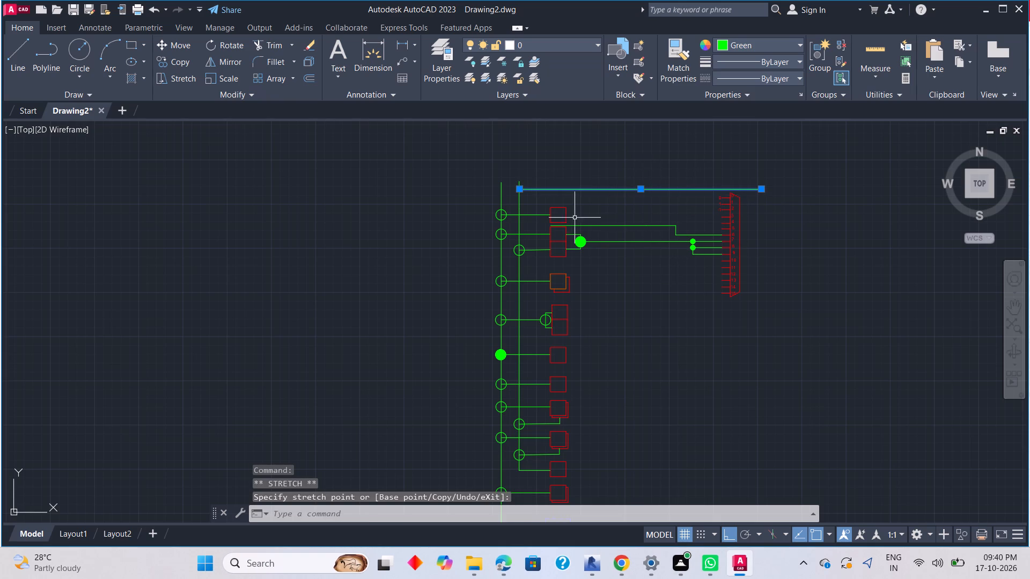
pyautogui.press('Escape')
# Trim the end of the inner vertical green wire that sticks out above the top horizontal wire.
pyautogui.scroll(1, 516, 179)
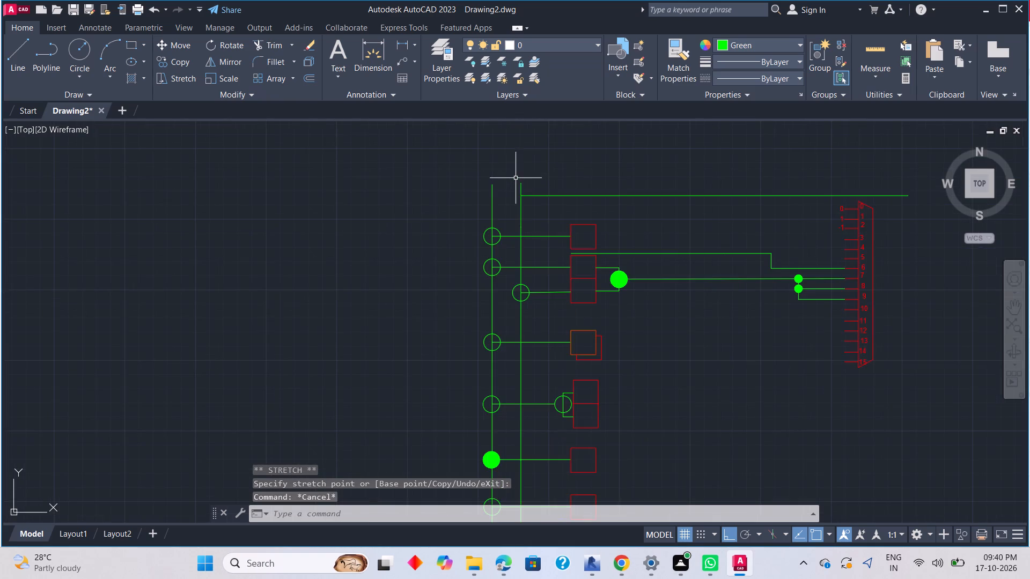
pyautogui.scroll(1, 516, 177)
pyautogui.press('t')
pyautogui.write('R')
pyautogui.press('space')
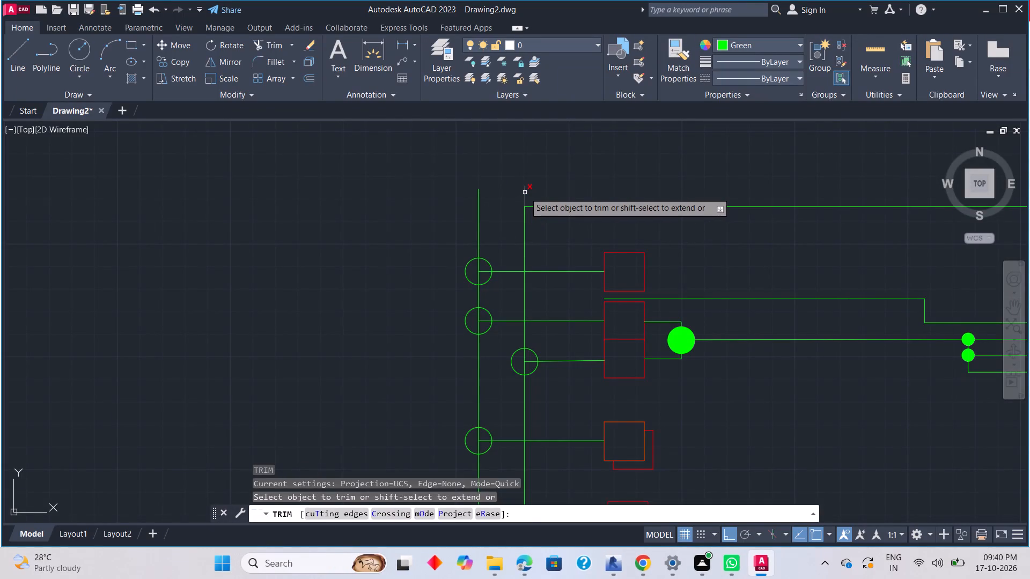
pyautogui.click(525, 192)
pyautogui.press('Escape')
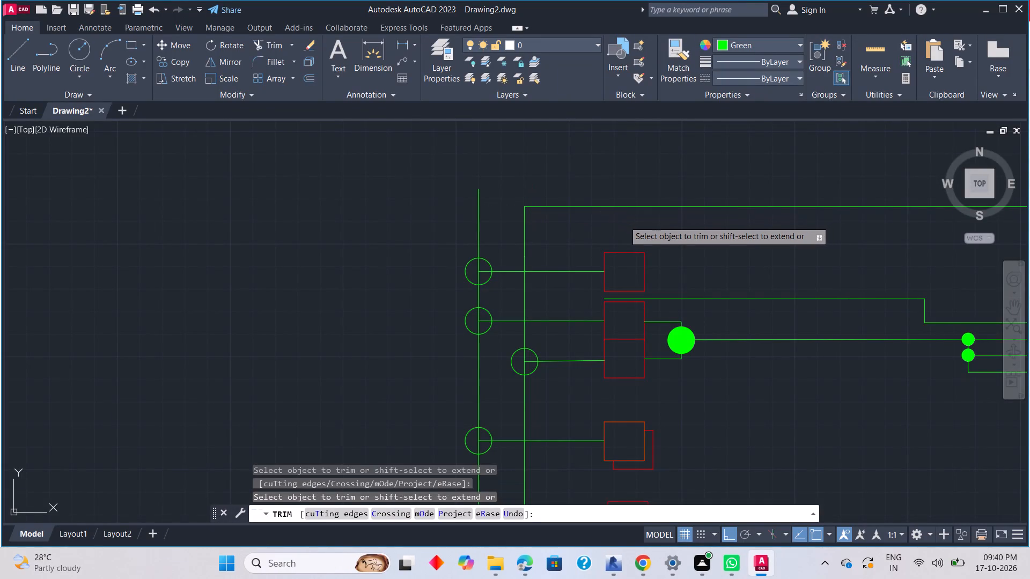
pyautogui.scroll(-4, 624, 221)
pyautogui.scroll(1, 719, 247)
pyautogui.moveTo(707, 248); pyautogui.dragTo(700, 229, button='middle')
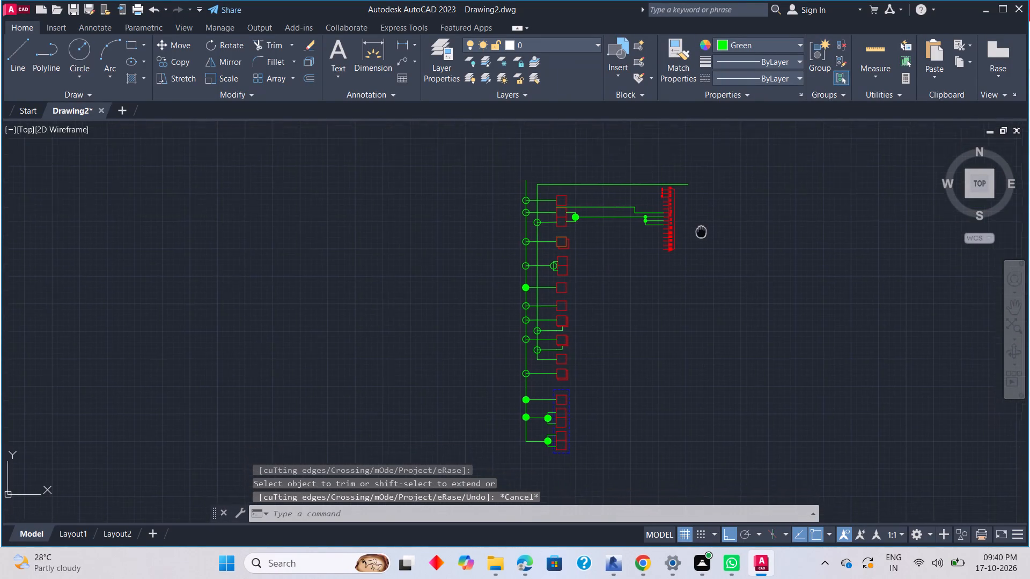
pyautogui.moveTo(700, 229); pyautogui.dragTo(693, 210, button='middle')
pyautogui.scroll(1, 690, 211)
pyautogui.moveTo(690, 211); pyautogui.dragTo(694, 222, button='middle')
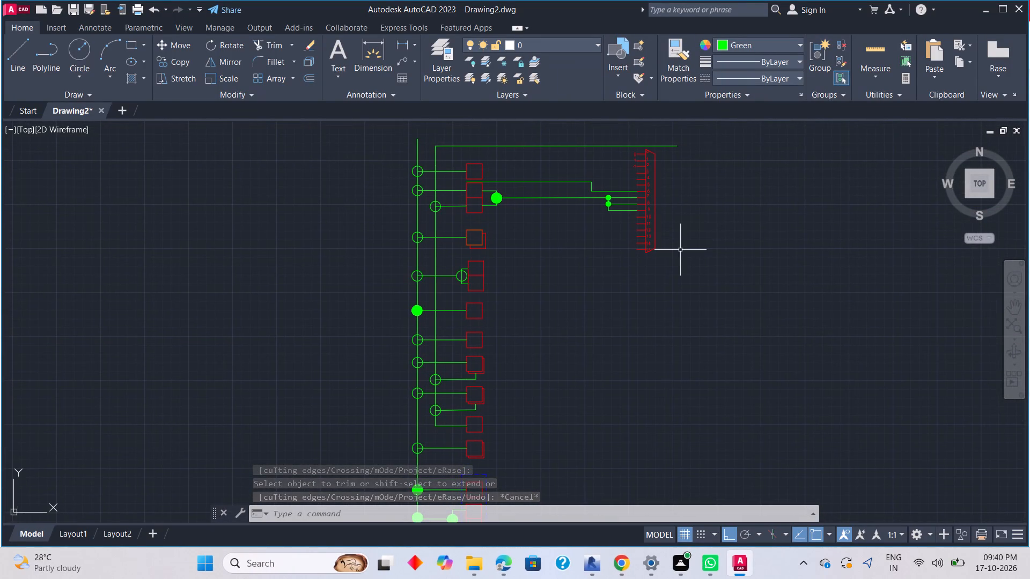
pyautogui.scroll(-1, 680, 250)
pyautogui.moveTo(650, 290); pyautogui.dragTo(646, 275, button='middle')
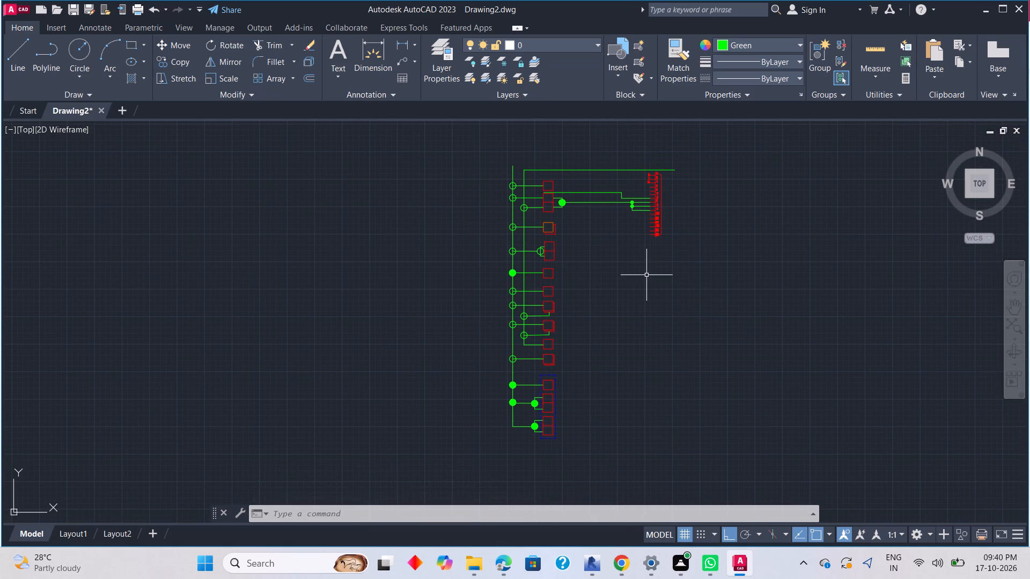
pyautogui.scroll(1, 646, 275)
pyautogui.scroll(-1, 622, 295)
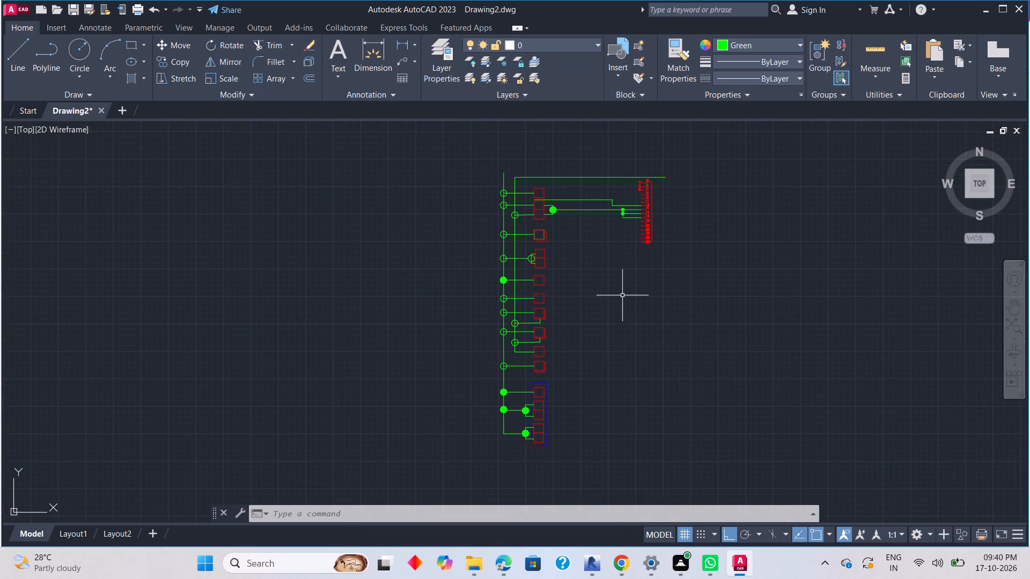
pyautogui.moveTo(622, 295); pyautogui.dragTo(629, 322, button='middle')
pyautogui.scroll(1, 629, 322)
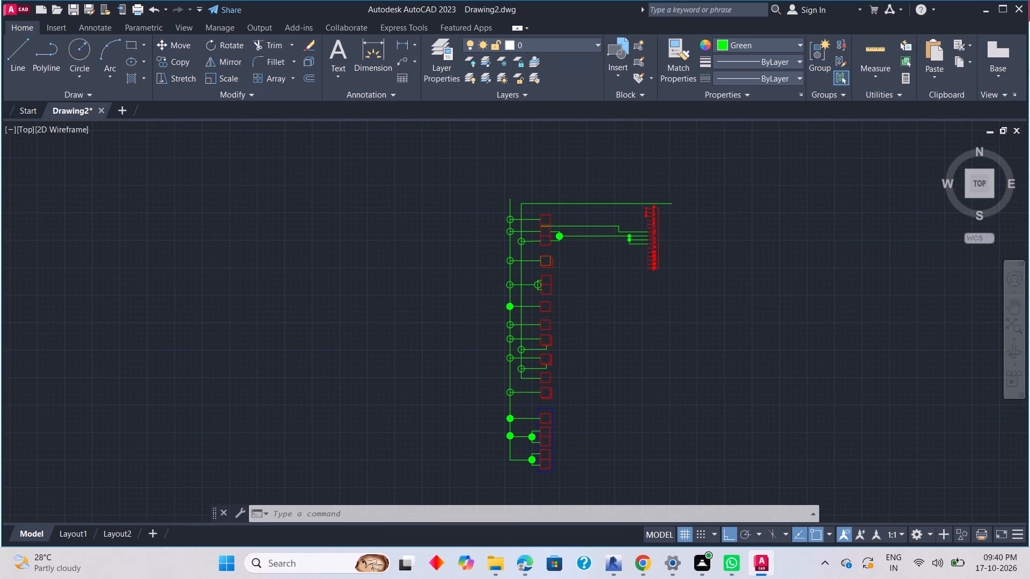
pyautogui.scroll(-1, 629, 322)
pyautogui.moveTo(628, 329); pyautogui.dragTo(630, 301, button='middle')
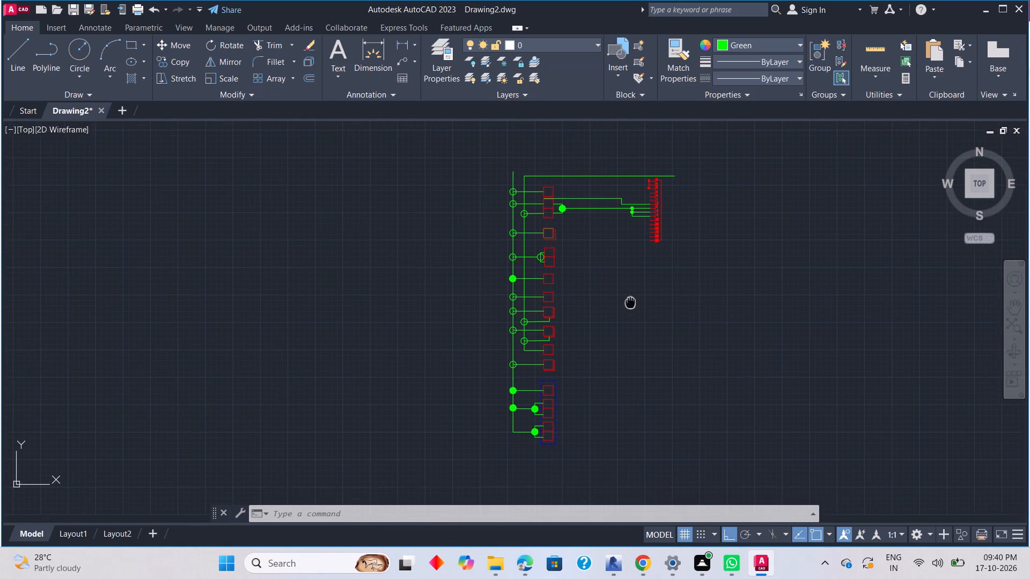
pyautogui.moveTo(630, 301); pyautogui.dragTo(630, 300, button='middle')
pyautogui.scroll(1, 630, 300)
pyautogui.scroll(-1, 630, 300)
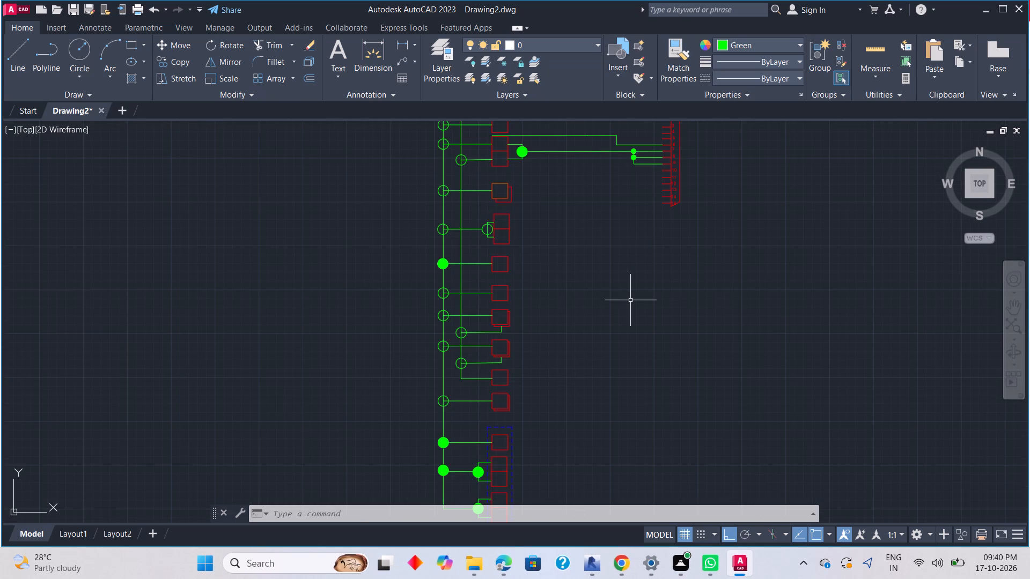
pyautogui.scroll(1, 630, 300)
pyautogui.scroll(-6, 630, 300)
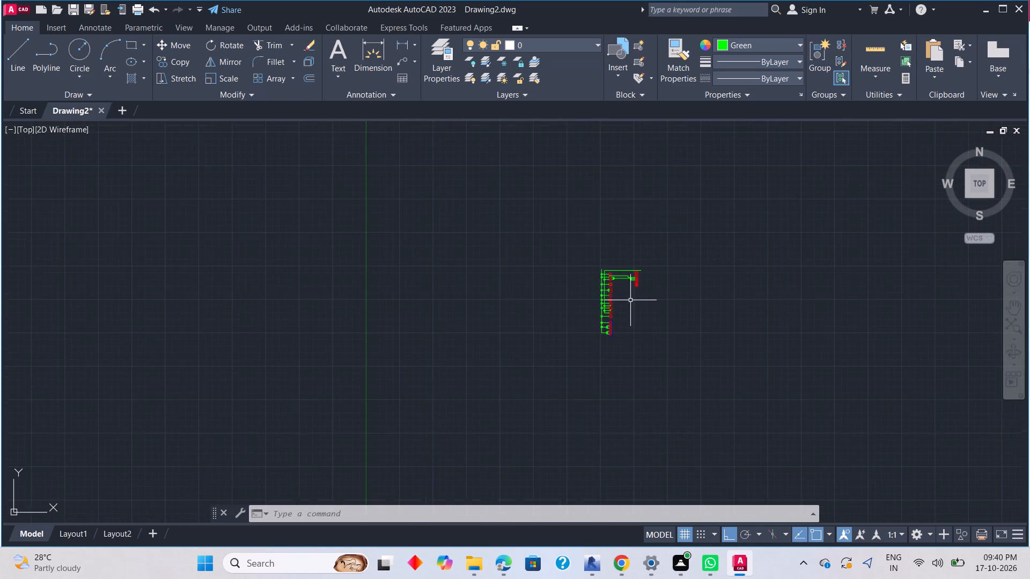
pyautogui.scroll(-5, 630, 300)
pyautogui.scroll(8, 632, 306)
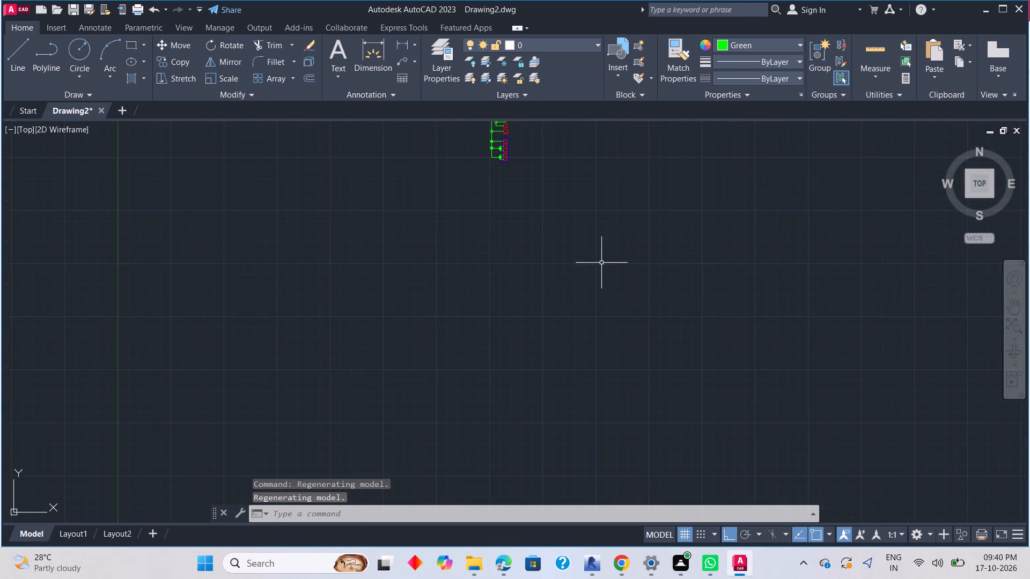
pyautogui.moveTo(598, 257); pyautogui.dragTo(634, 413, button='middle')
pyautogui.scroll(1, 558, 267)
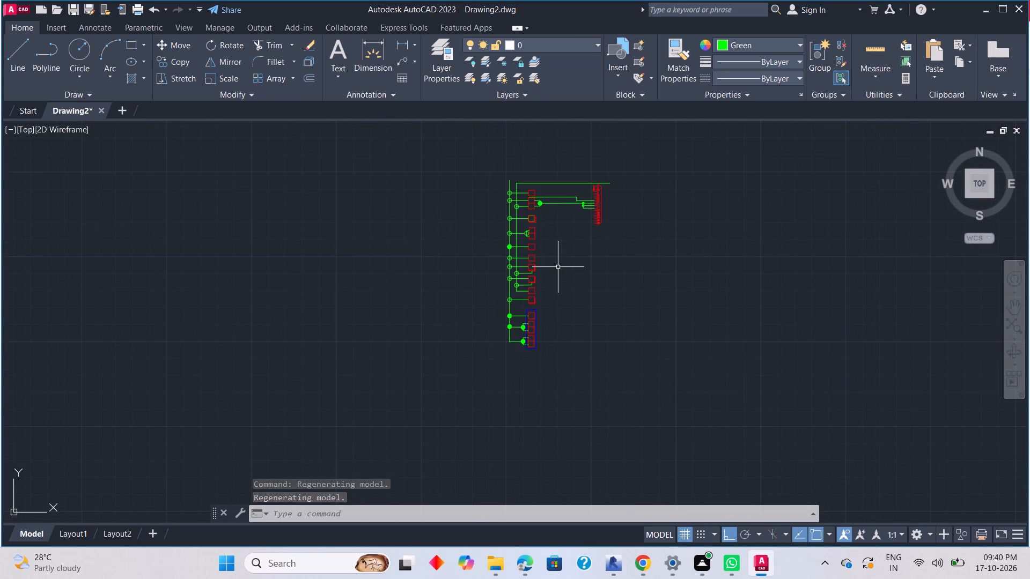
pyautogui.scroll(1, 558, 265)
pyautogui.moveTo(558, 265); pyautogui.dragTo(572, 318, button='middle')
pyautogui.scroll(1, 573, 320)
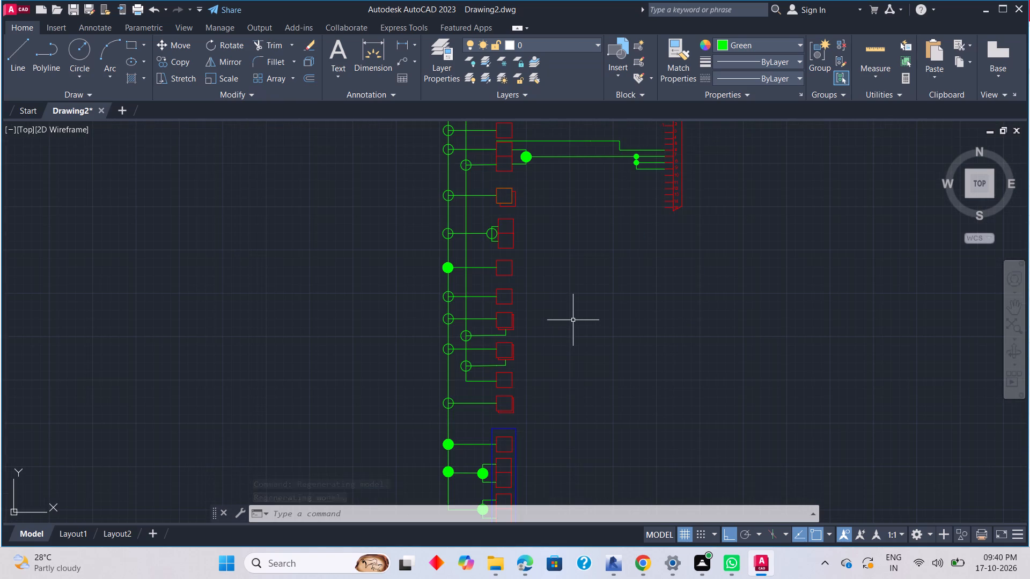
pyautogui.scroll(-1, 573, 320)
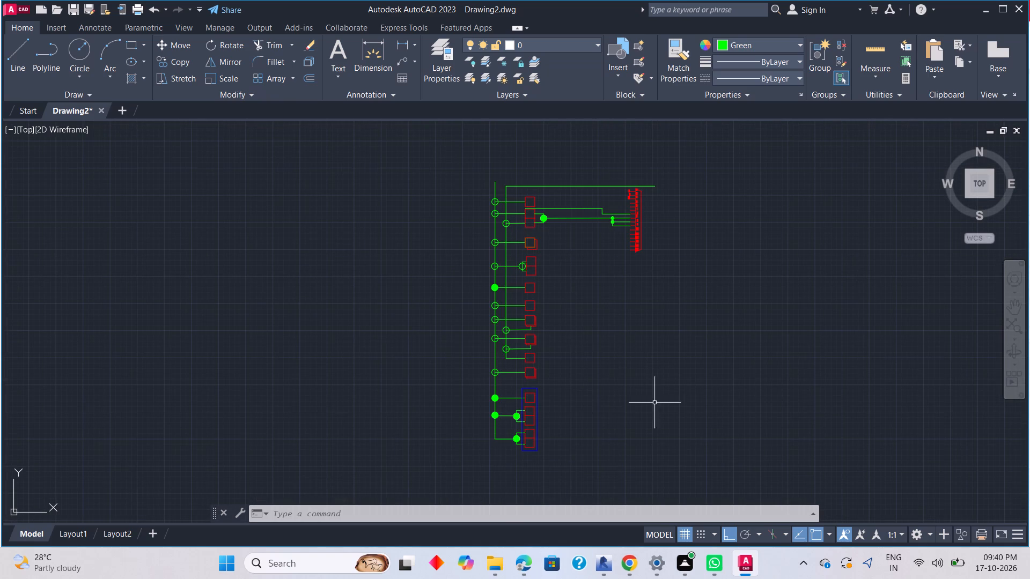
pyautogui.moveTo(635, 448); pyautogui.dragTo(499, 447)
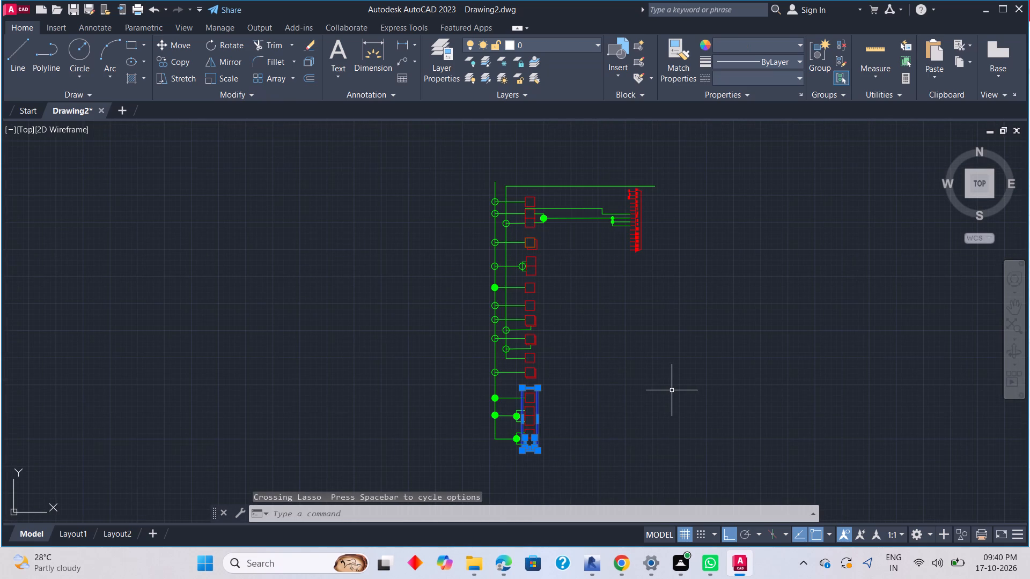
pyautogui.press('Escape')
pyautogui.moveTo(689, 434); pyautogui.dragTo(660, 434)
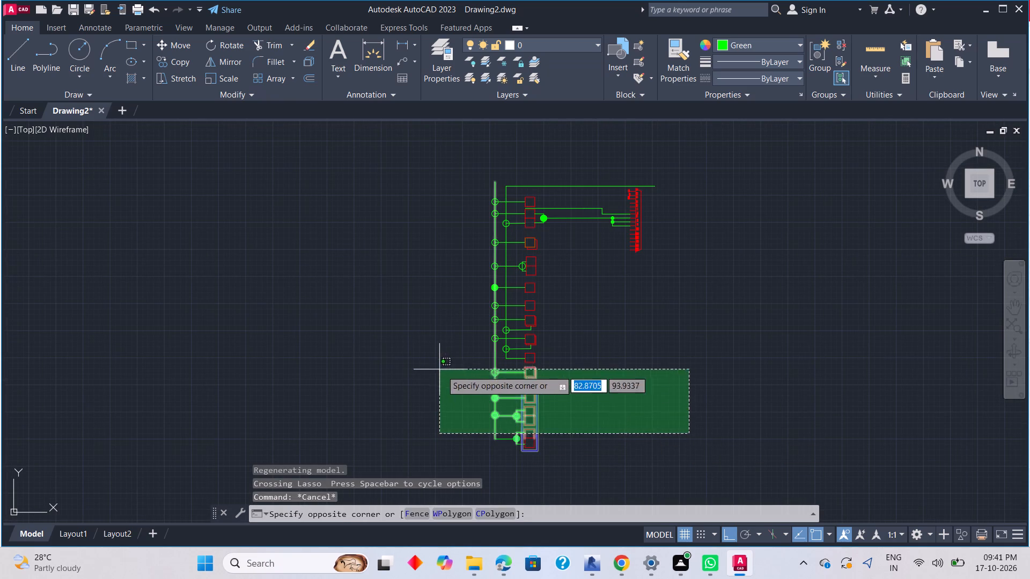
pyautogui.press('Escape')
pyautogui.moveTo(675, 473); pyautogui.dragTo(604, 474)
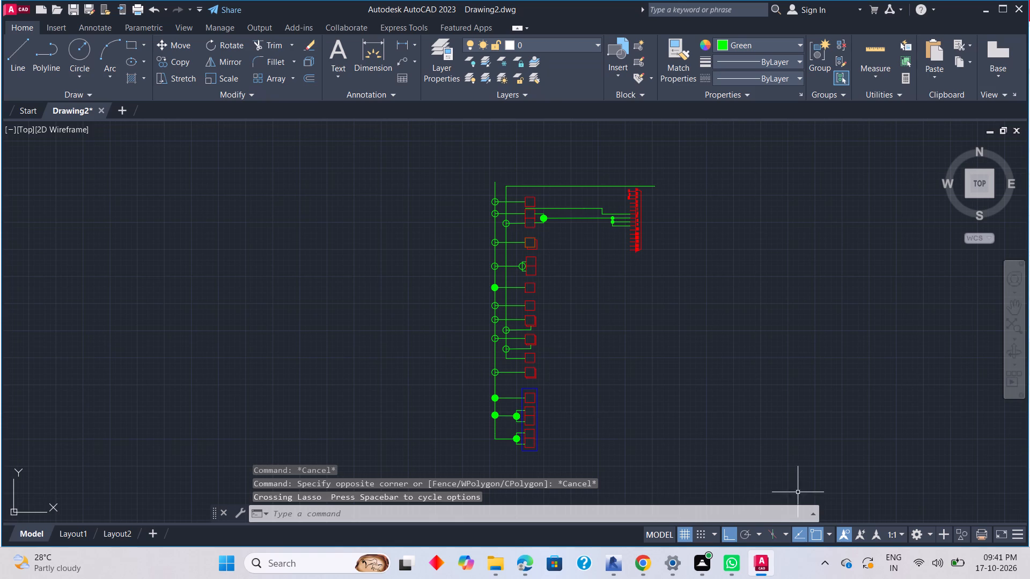
# Scale the entire wiring diagram down to roughly four-fifths of its size, using a base point beside its lowest boxes.
pyautogui.click(703, 473)
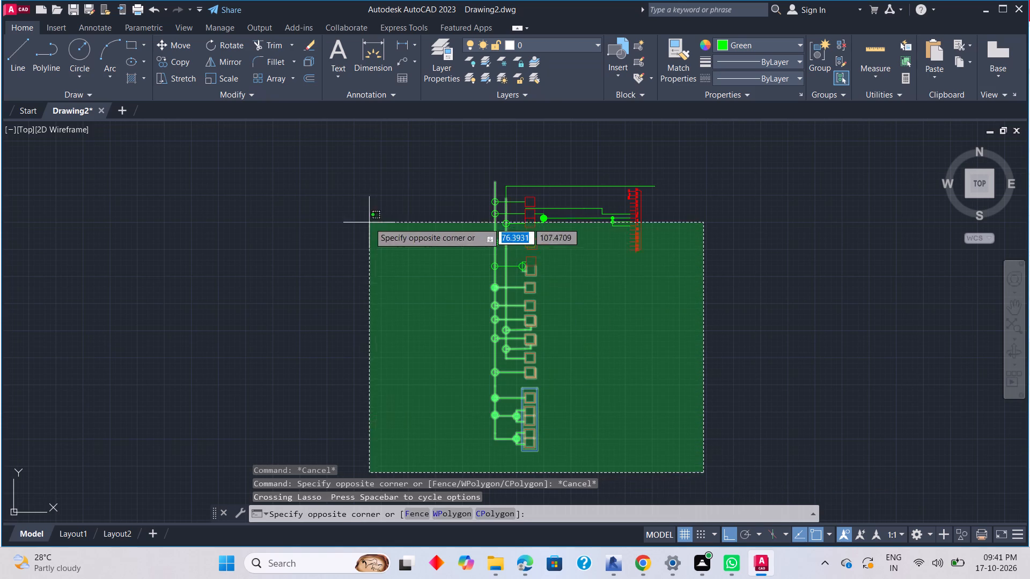
pyautogui.click(396, 156)
pyautogui.rightClick(756, 358)
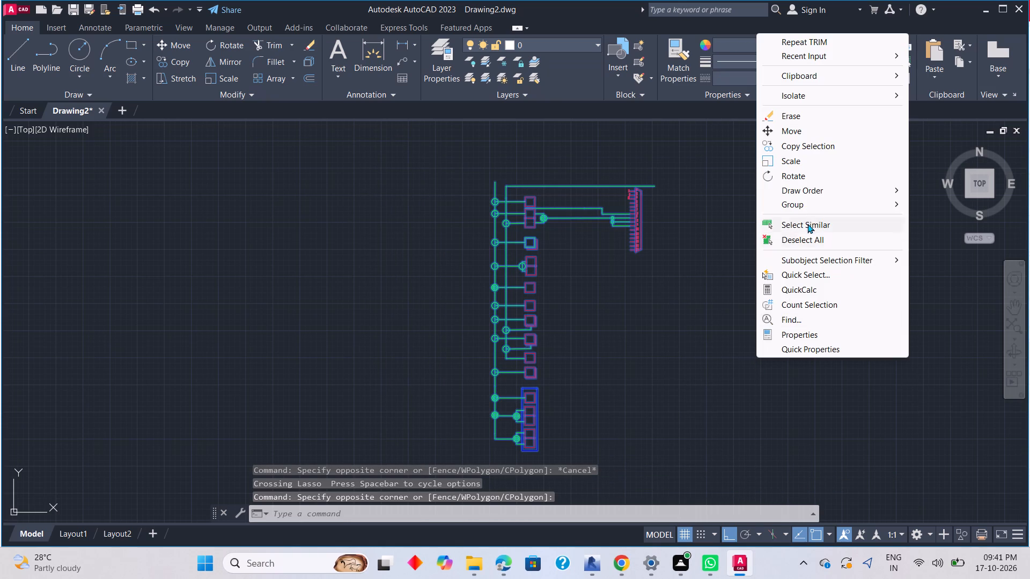
pyautogui.click(805, 162)
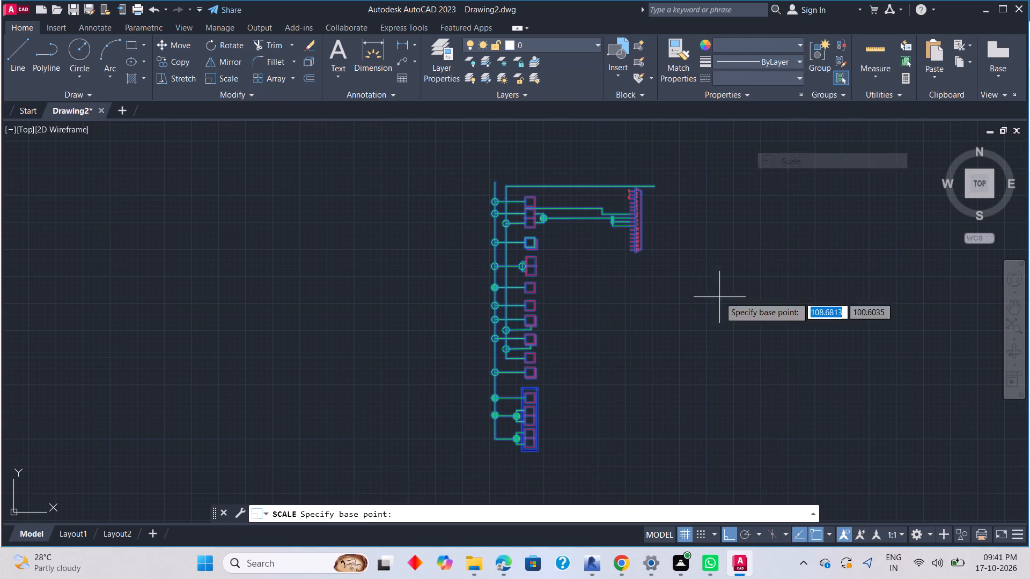
pyautogui.moveTo(614, 441); pyautogui.dragTo(606, 438)
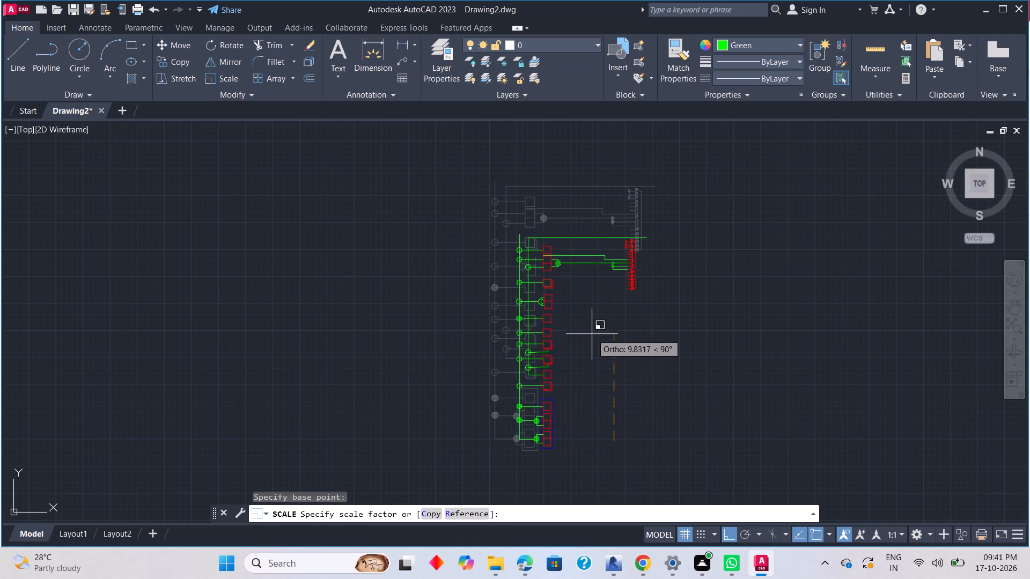
pyautogui.click(592, 331)
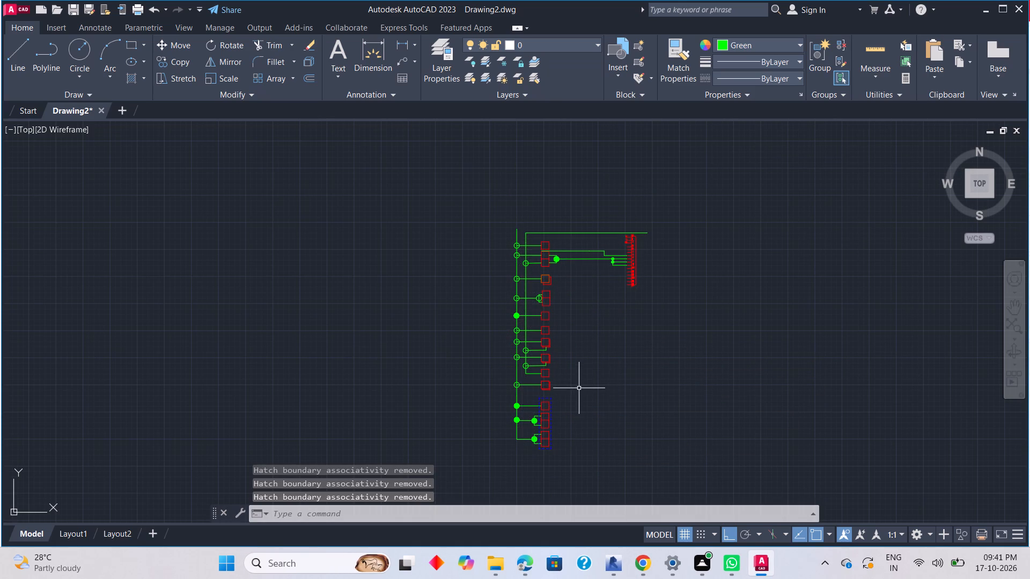
# Scale the entire wiring diagram down again by about one fifth, using a base point level with its lowest boxes.
pyautogui.scroll(1, 579, 388)
pyautogui.moveTo(570, 399); pyautogui.dragTo(577, 379, button='middle')
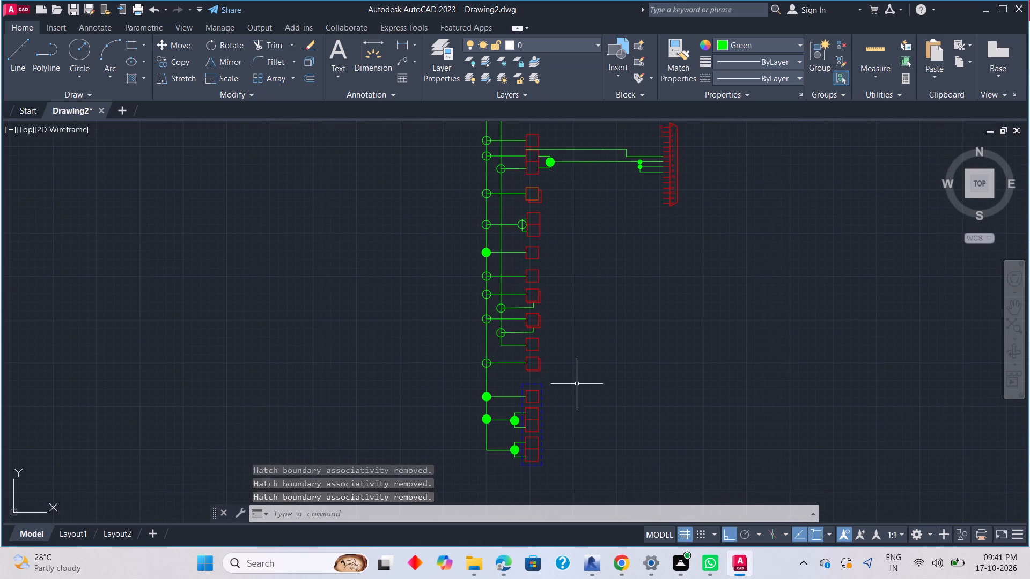
pyautogui.moveTo(578, 392); pyautogui.dragTo(578, 411, button='middle')
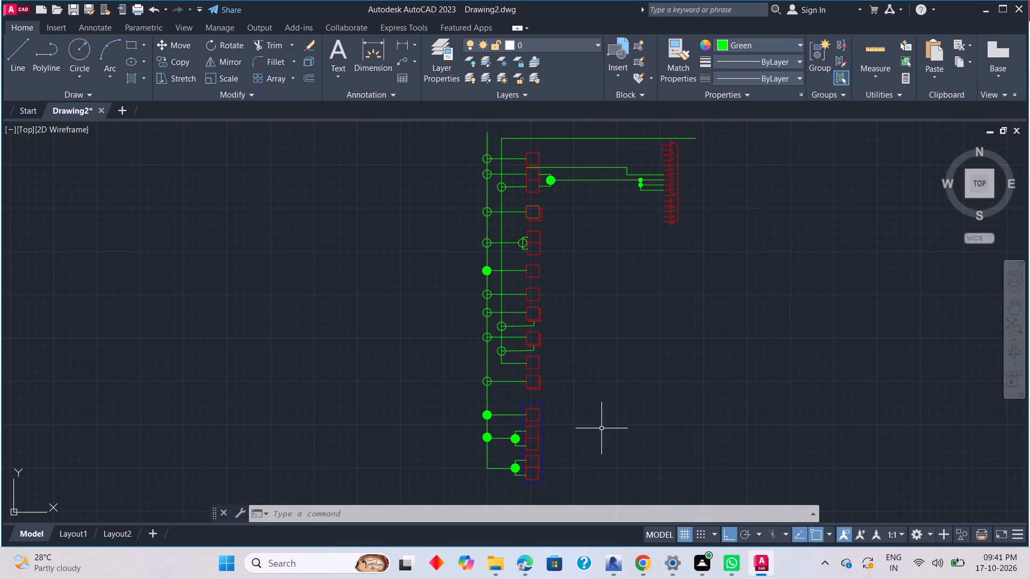
pyautogui.middleClick(637, 472)
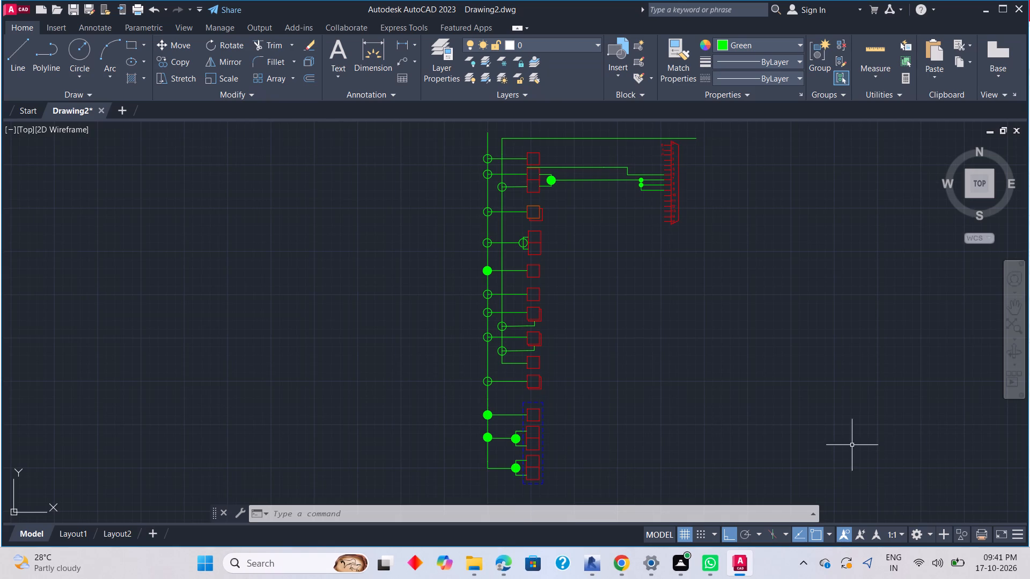
pyautogui.click(846, 444)
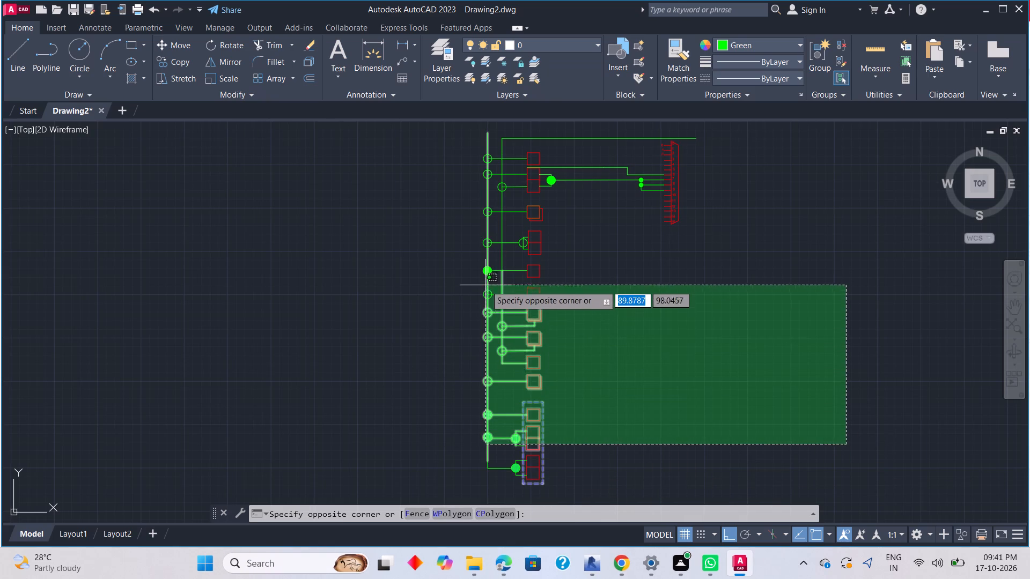
pyautogui.press('Escape')
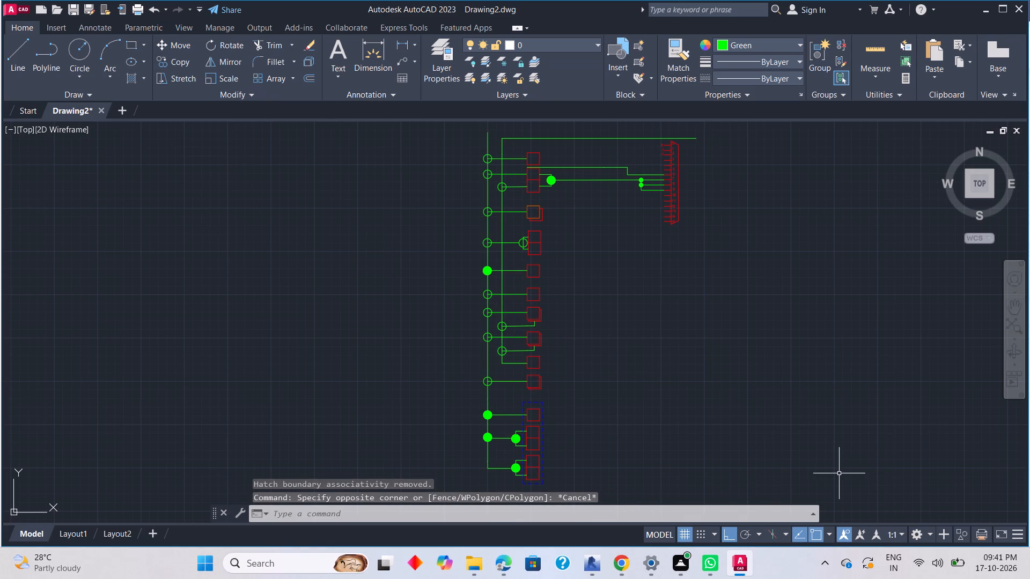
pyautogui.scroll(-1, 833, 473)
pyautogui.moveTo(735, 466); pyautogui.dragTo(721, 360, button='middle')
pyautogui.moveTo(894, 446); pyautogui.dragTo(826, 433)
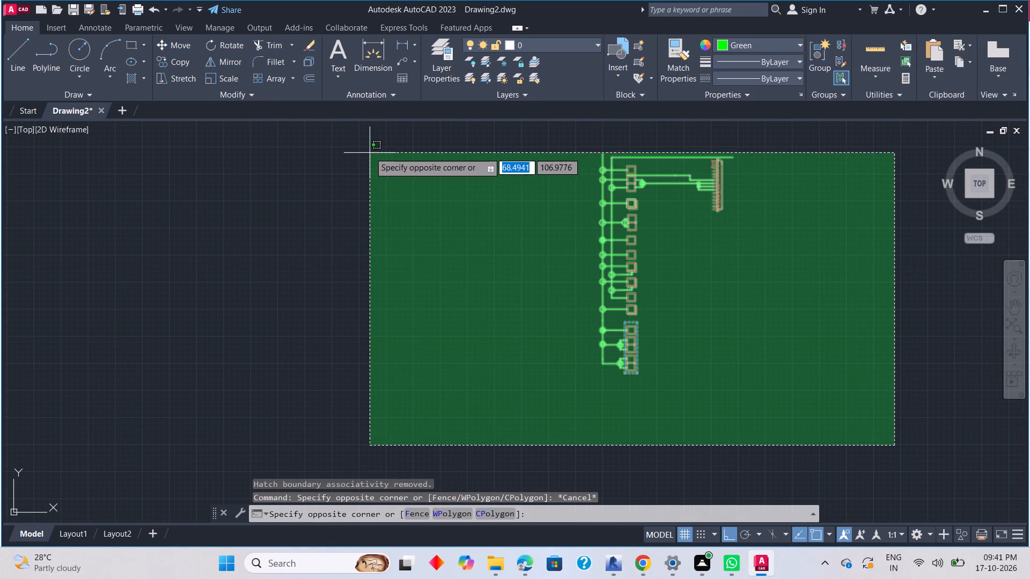
pyautogui.click(374, 143)
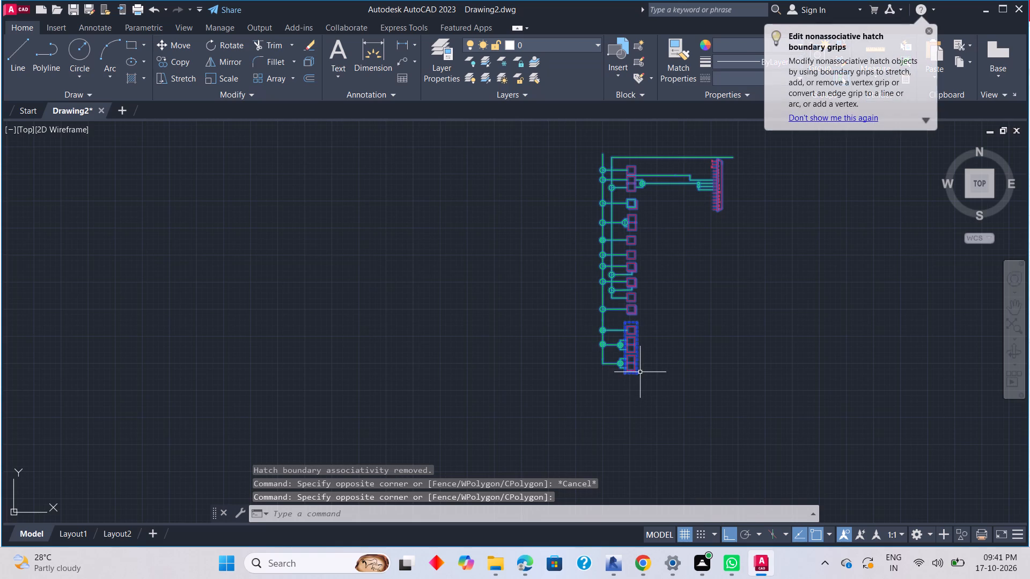
pyautogui.rightClick(687, 377)
pyautogui.click(751, 183)
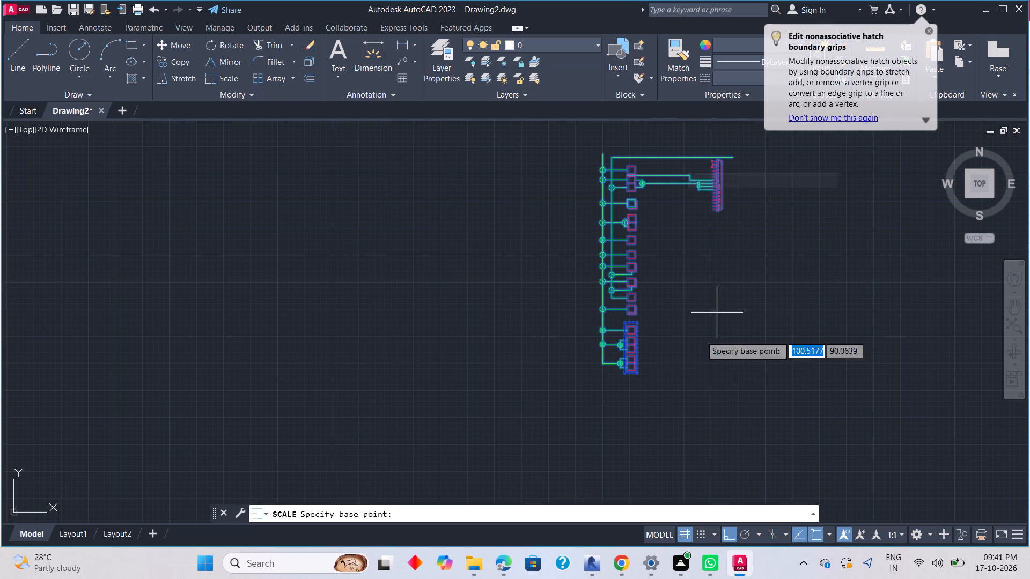
pyautogui.click(738, 368)
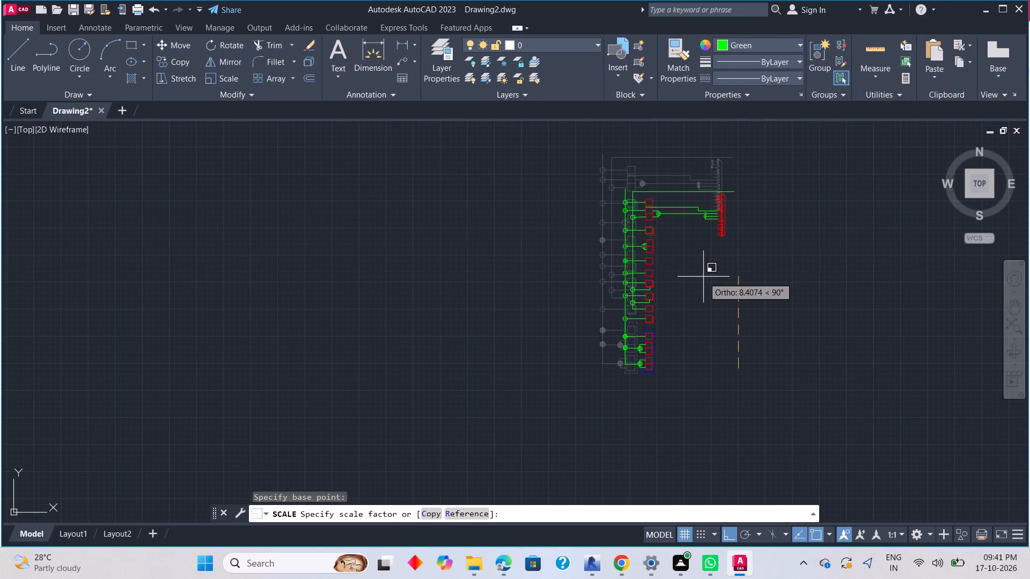
pyautogui.click(703, 277)
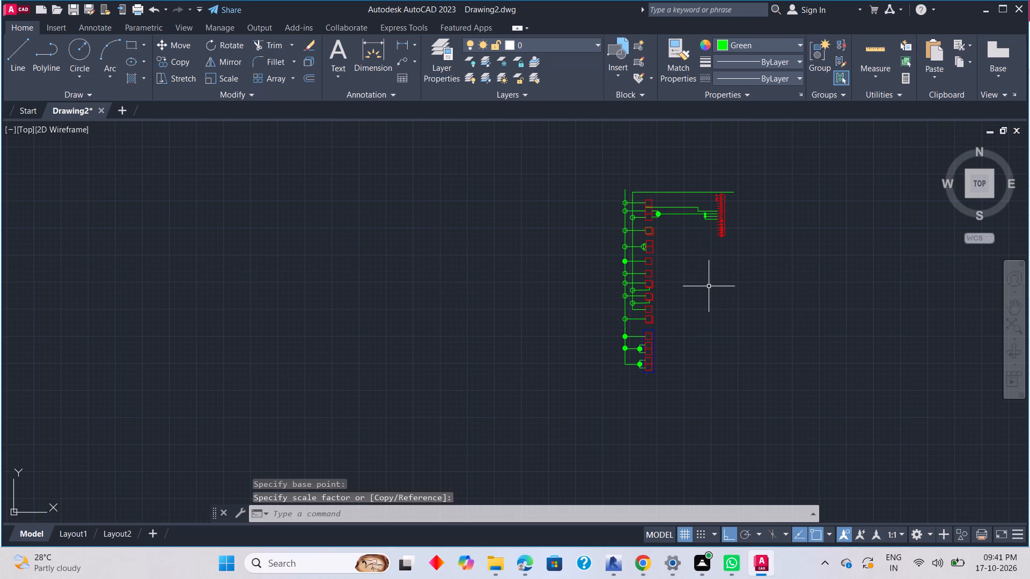
# Examine the reduced wiring diagram from the connector down to the blue-framed boxes.
pyautogui.scroll(1, 710, 288)
pyautogui.moveTo(710, 288); pyautogui.dragTo(725, 389, button='middle')
pyautogui.scroll(1, 725, 389)
pyautogui.scroll(-1, 716, 396)
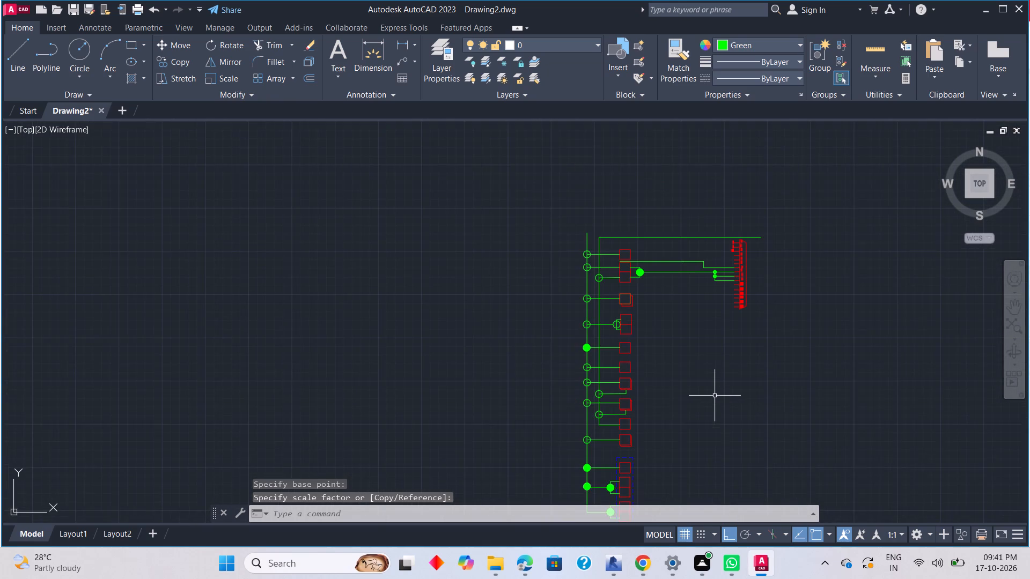
pyautogui.moveTo(713, 396); pyautogui.dragTo(712, 359, button='middle')
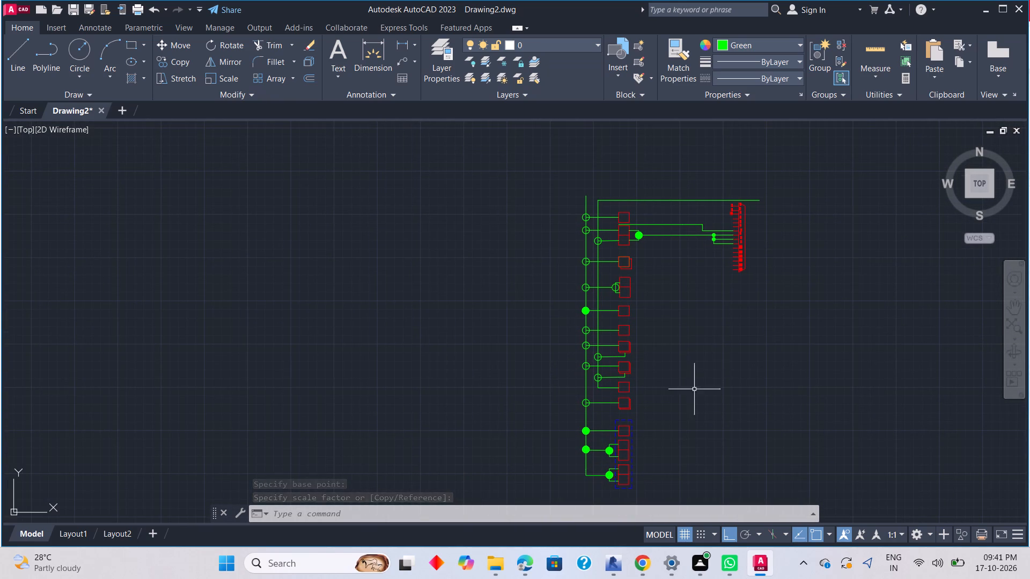
pyautogui.scroll(1, 678, 414)
pyautogui.scroll(-1, 678, 414)
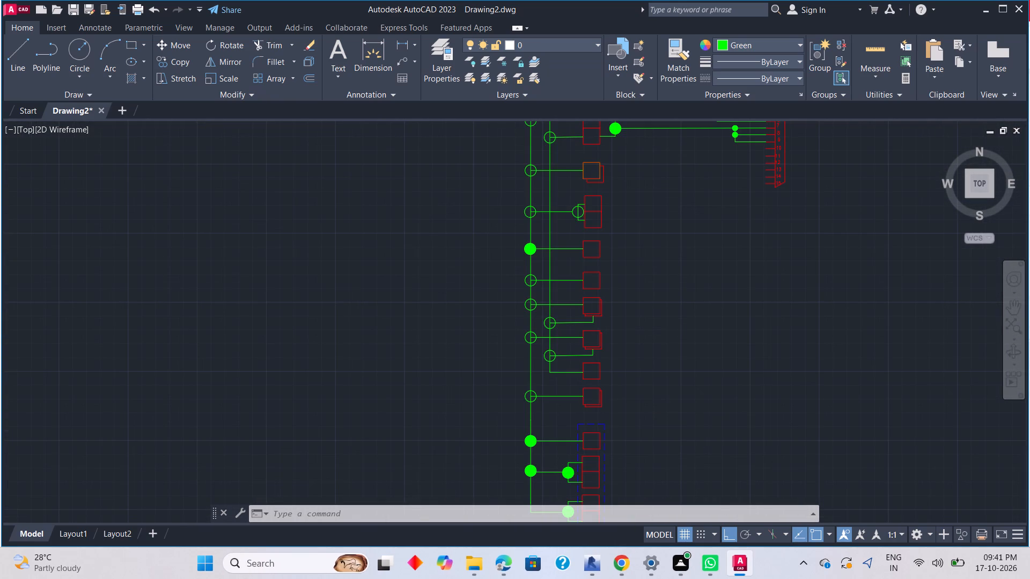
pyautogui.moveTo(678, 414); pyautogui.dragTo(674, 397, button='middle')
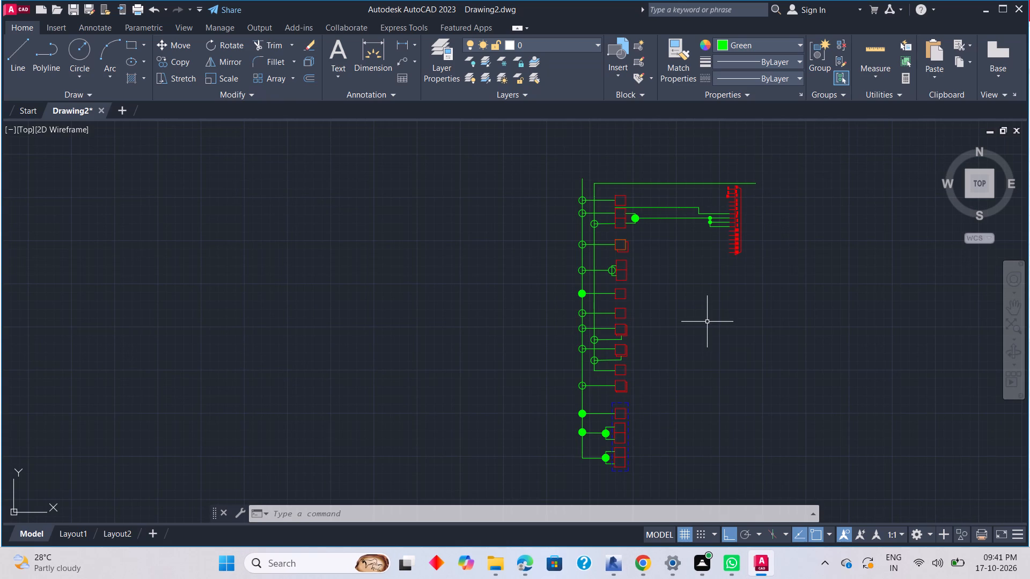
pyautogui.scroll(1, 707, 322)
pyautogui.scroll(-1, 705, 323)
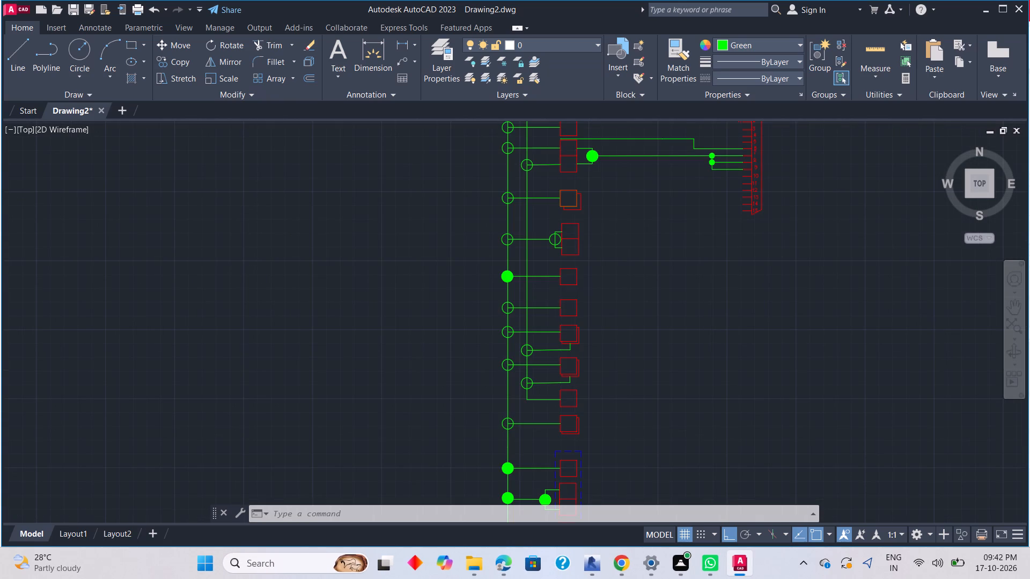
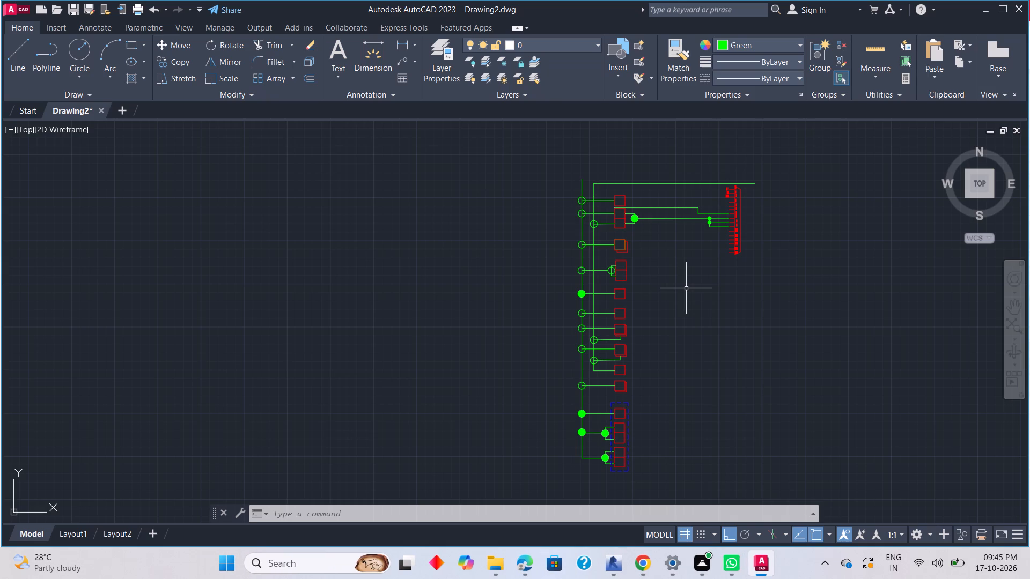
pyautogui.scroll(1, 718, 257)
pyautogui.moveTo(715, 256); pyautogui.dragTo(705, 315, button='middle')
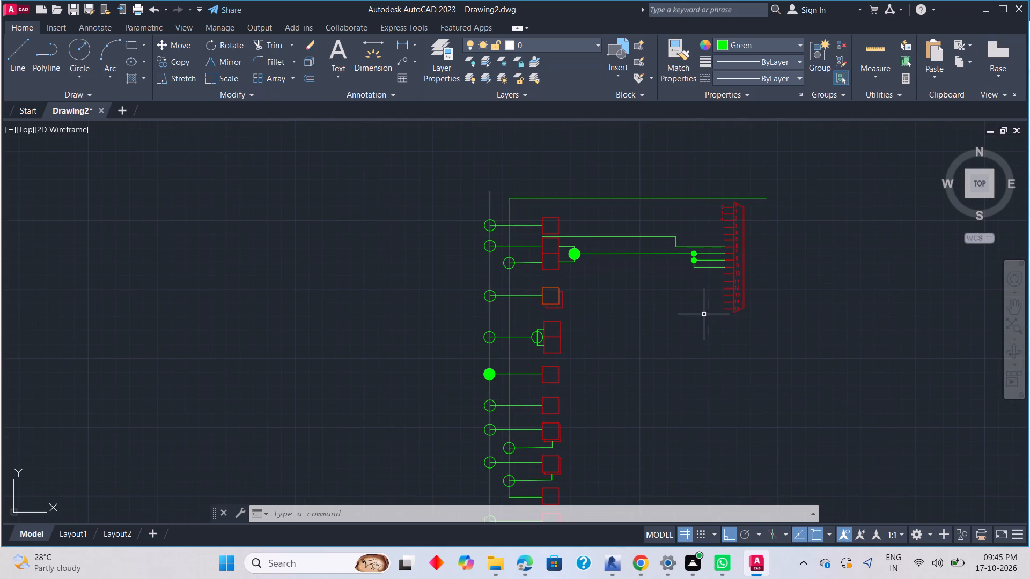
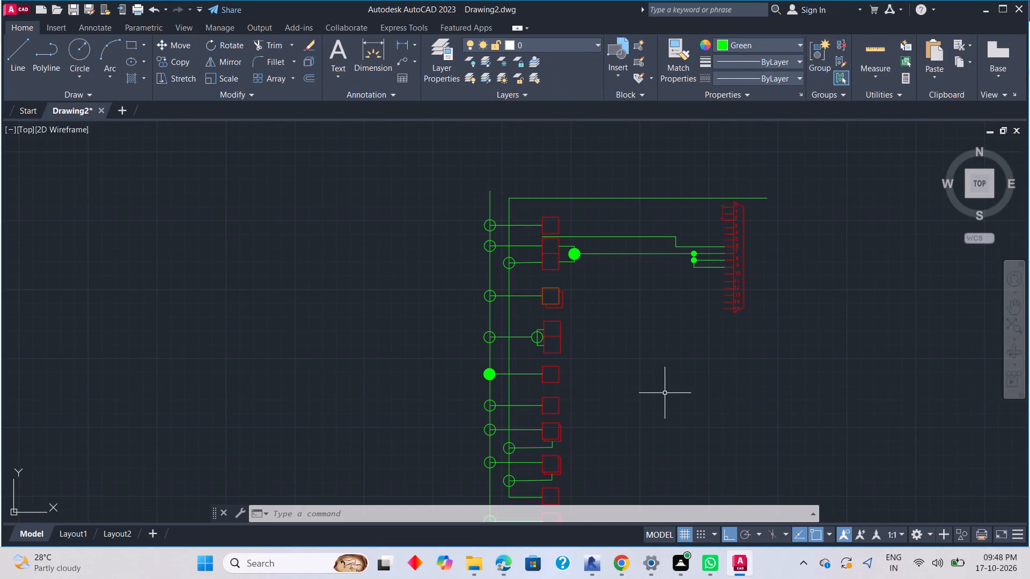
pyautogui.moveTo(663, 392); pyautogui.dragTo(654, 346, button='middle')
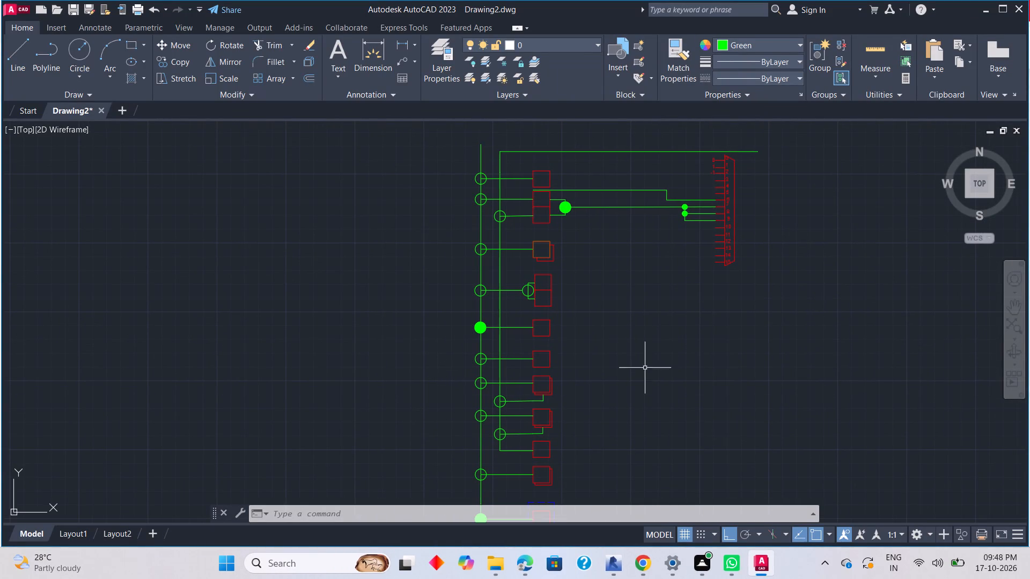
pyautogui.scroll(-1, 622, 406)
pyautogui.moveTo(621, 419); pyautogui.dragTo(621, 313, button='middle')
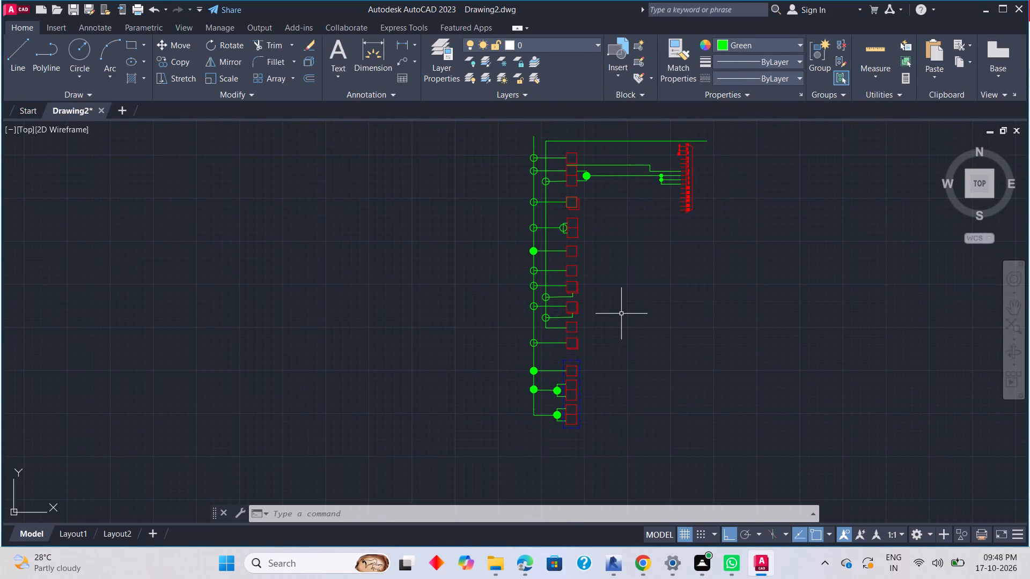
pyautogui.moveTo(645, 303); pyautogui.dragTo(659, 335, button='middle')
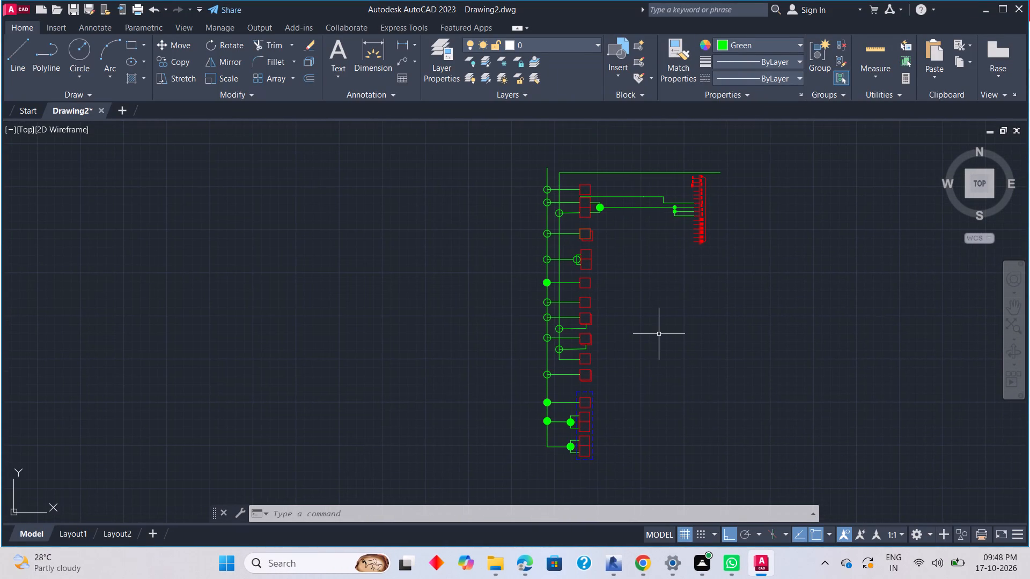
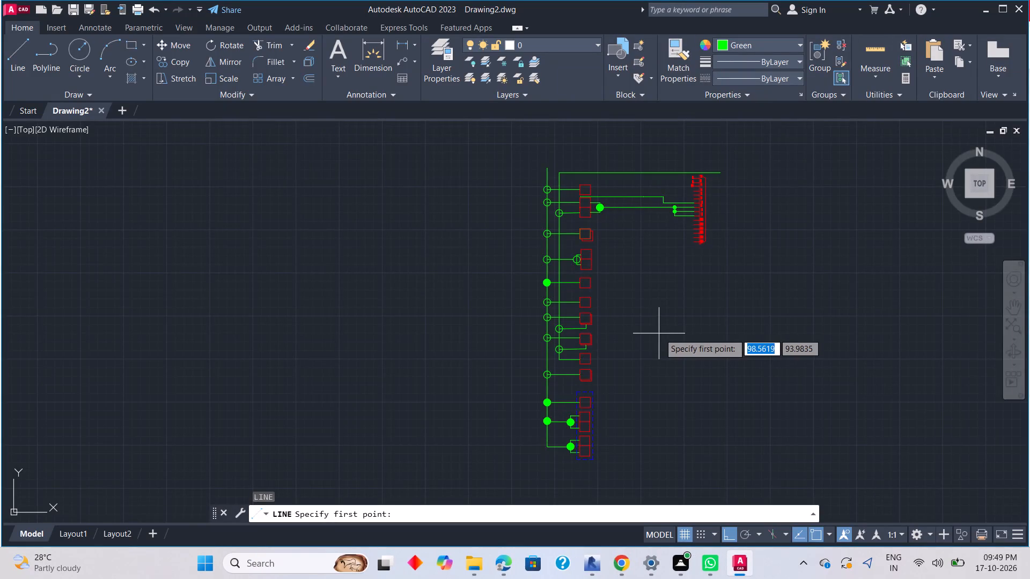
# Draw a horizontal green wire about 10.04 units long from the outer vertical wire's top, ending level with the parallel wire below.
pyautogui.click(550, 168)
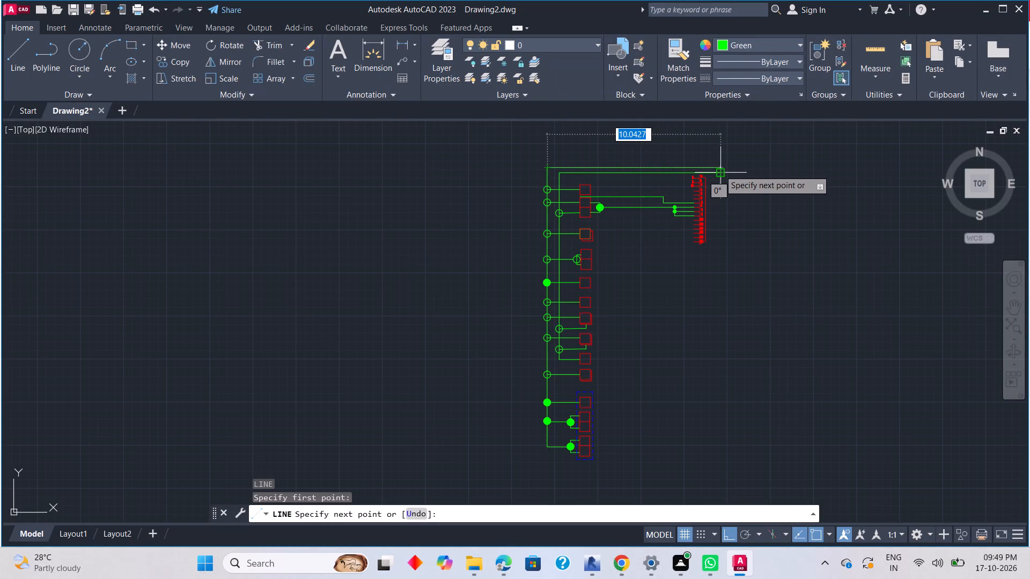
pyautogui.scroll(5, 719, 170)
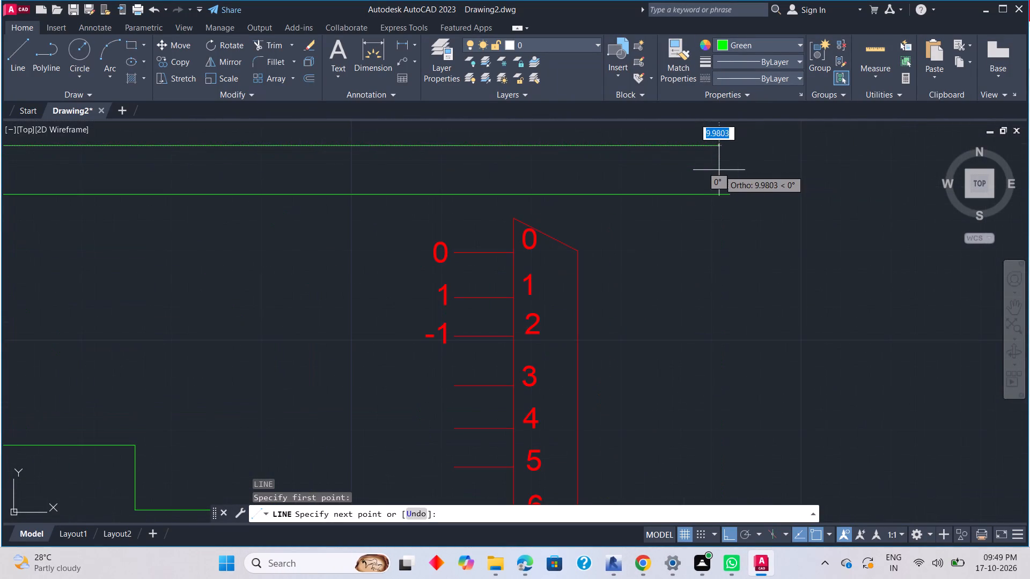
pyautogui.click(733, 145)
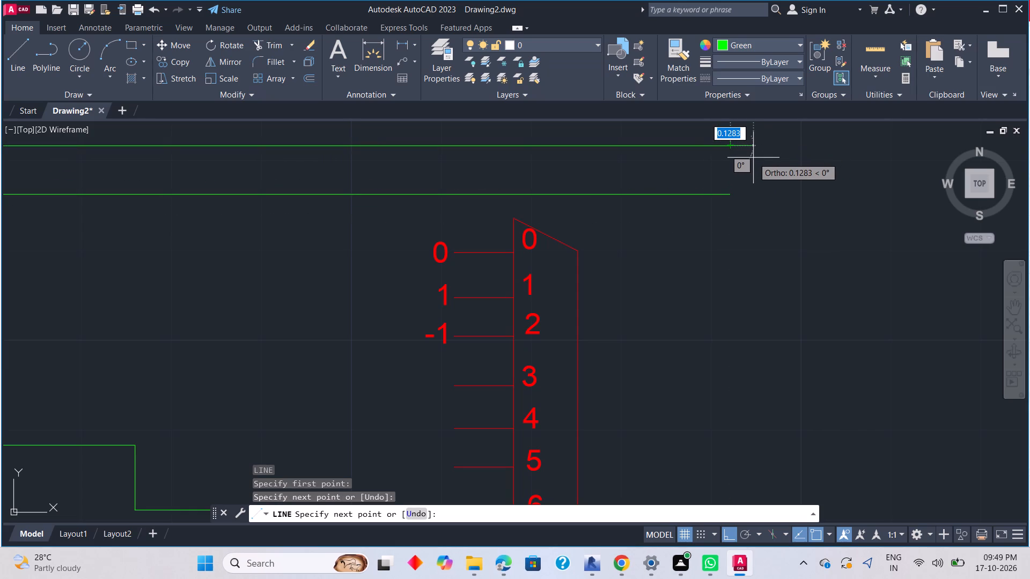
pyautogui.press('Escape')
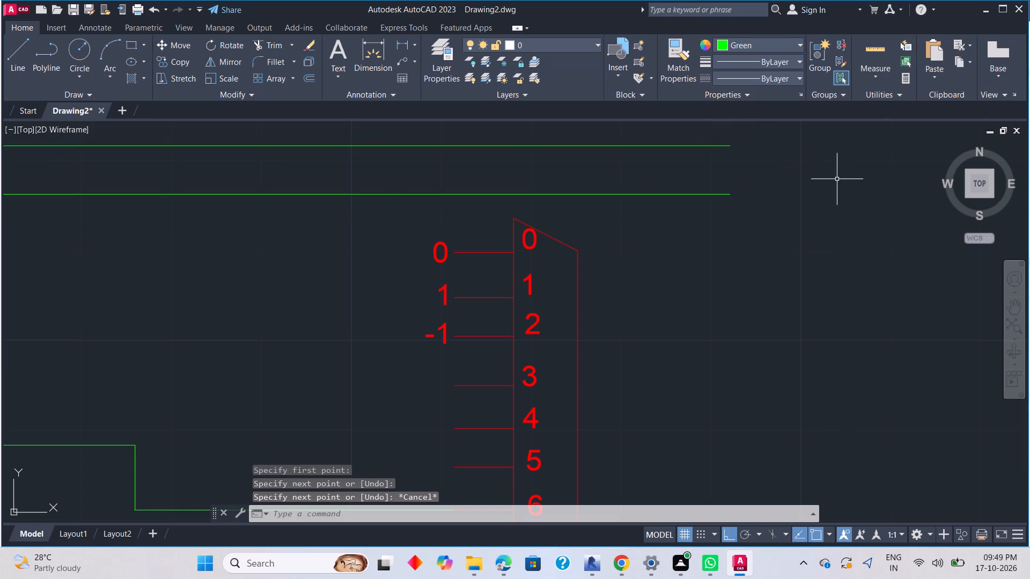
# Hatch the outer-wire junction circle directly below the already filled one beside the single boxes with solid green.
pyautogui.scroll(-3, 911, 286)
pyautogui.moveTo(834, 342); pyautogui.dragTo(847, 180, button='middle')
pyautogui.scroll(-1, 725, 279)
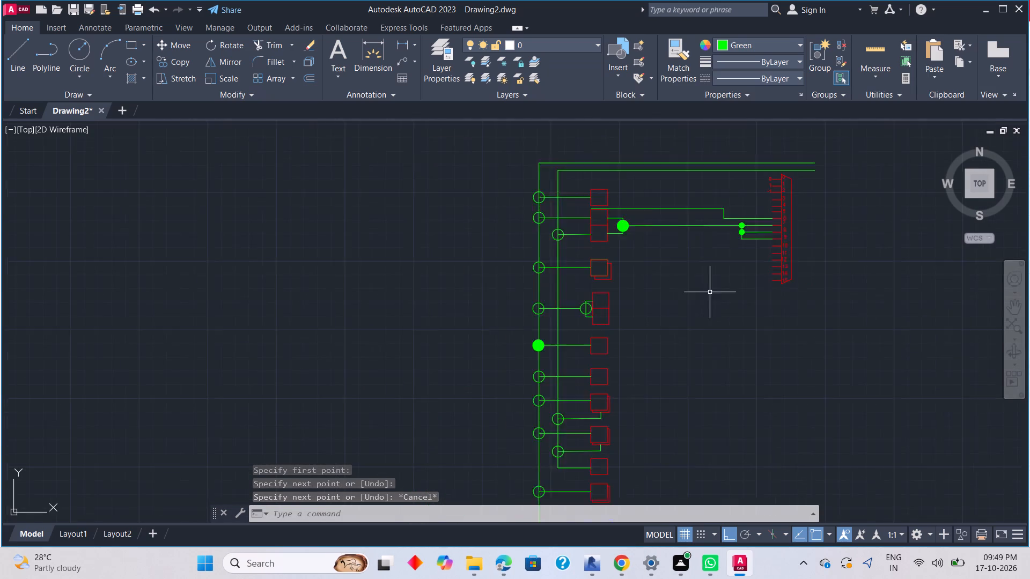
pyautogui.scroll(-1, 710, 292)
pyautogui.moveTo(666, 329); pyautogui.dragTo(673, 300, button='middle')
pyautogui.scroll(2, 672, 273)
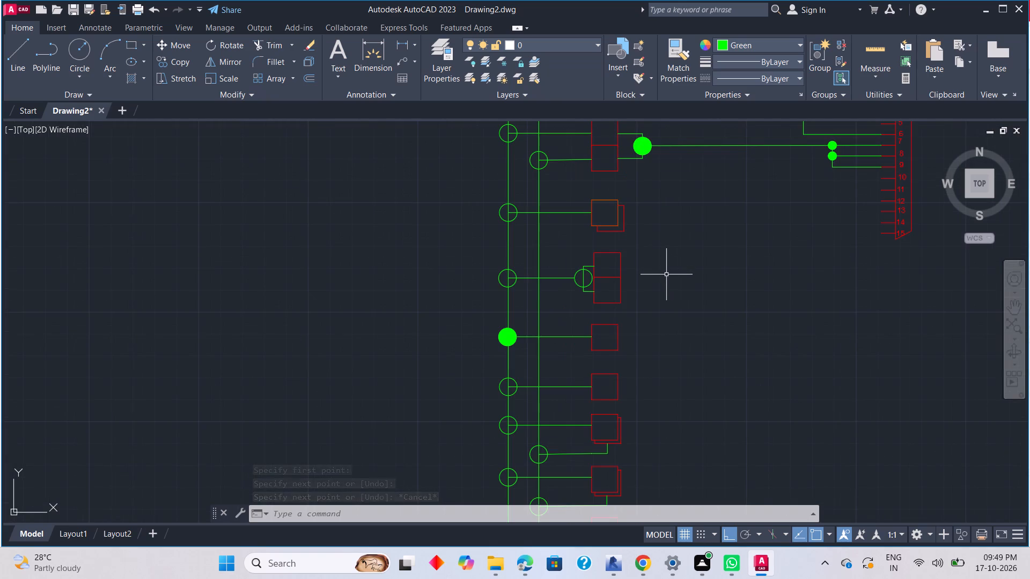
pyautogui.write('H')
pyautogui.press('space')
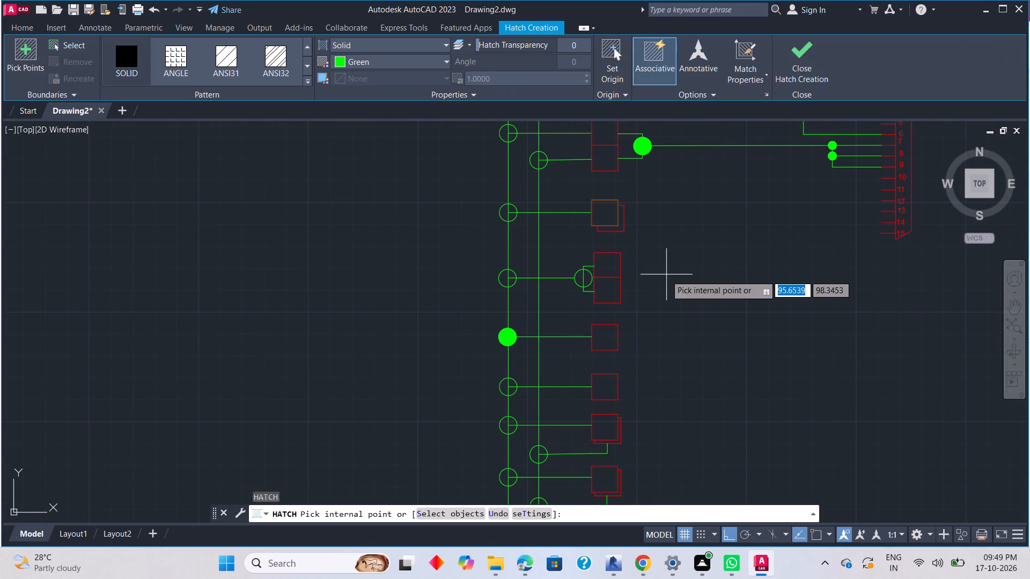
pyautogui.scroll(1, 521, 388)
pyautogui.click(492, 382)
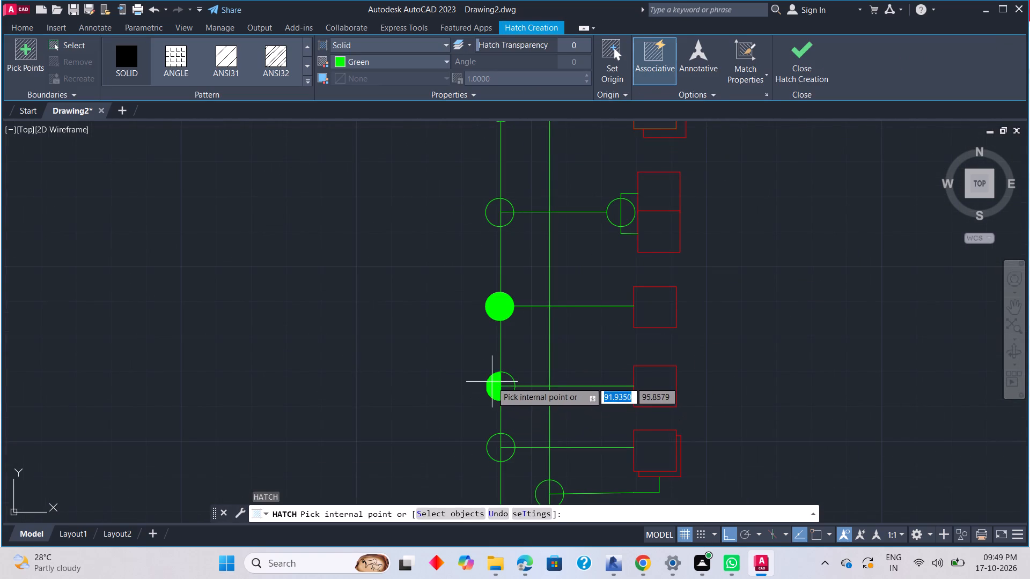
pyautogui.click(510, 380)
pyautogui.click(508, 389)
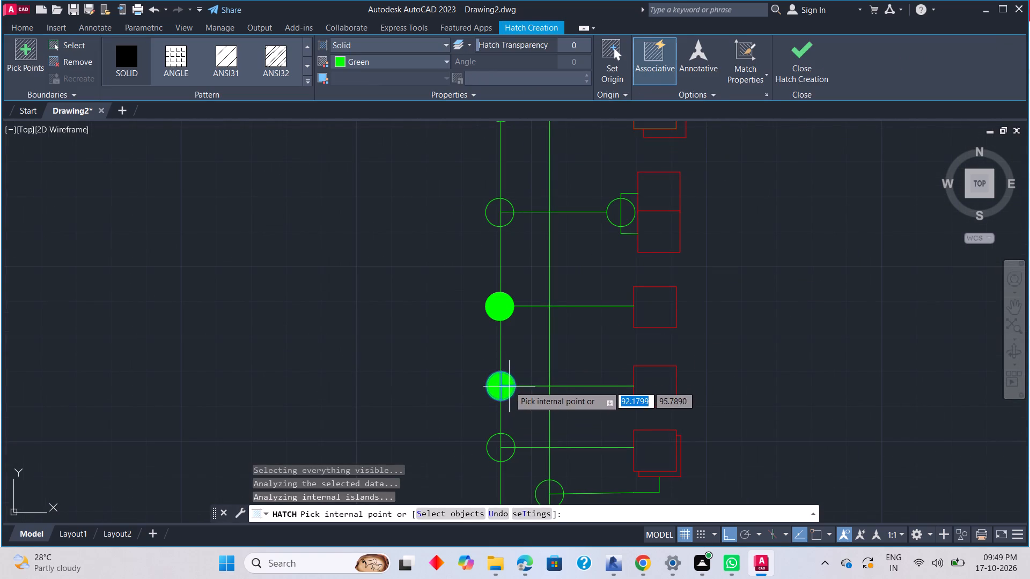
# Fill both junction circles on the wire to the stacked double box above the single boxes with solid green hatch.
pyautogui.click(499, 209)
pyautogui.click(504, 209)
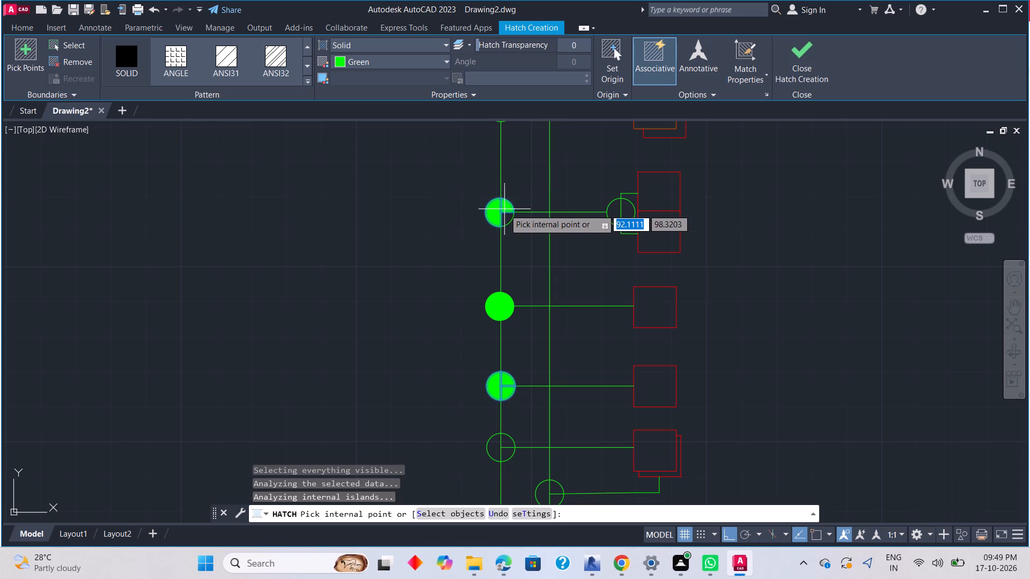
pyautogui.click(503, 221)
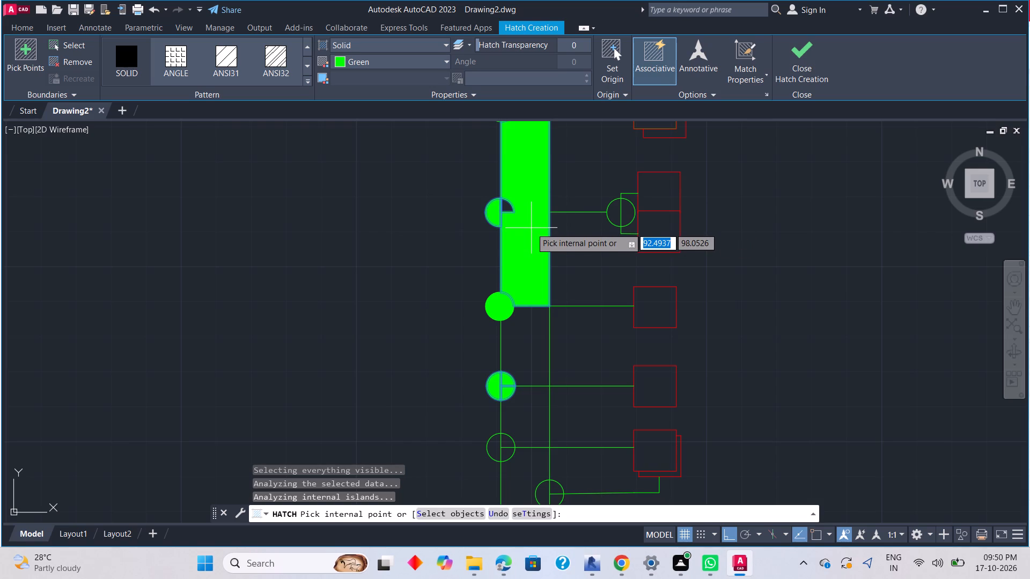
pyautogui.hotkey('ctrl', 'z')
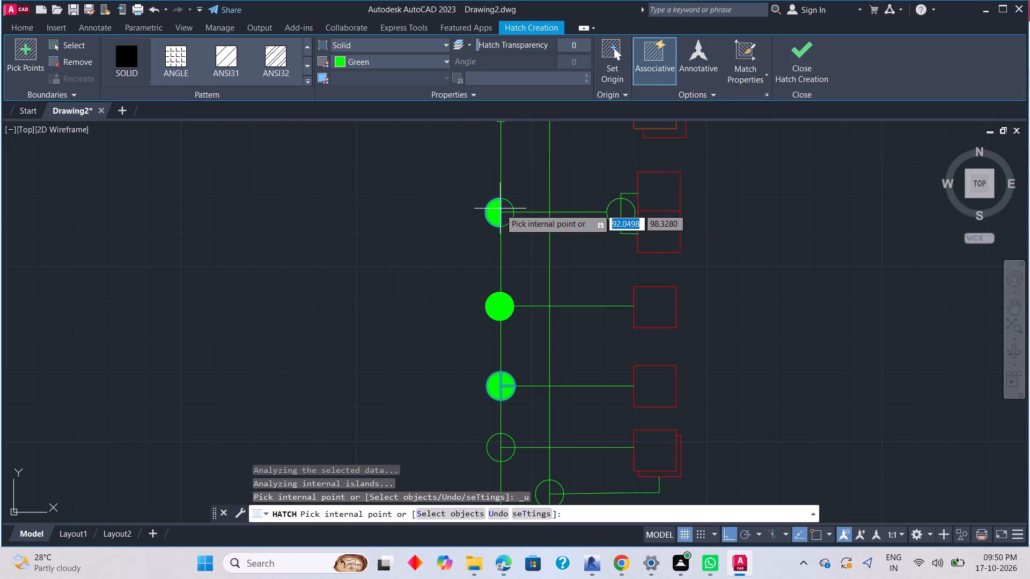
pyautogui.click(503, 209)
pyautogui.click(503, 219)
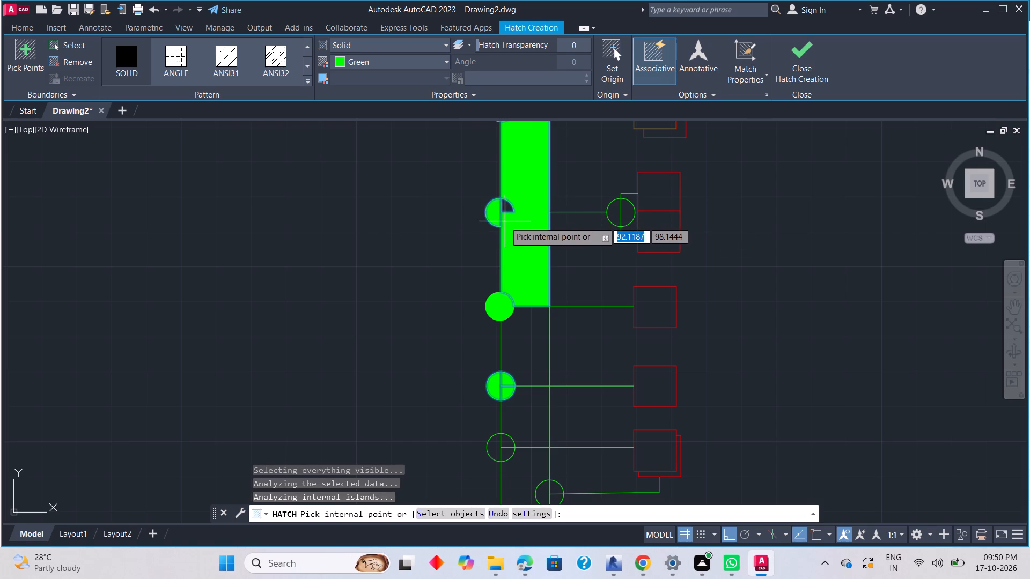
pyautogui.hotkey('ctrl', 'z')
pyautogui.scroll(4, 499, 214)
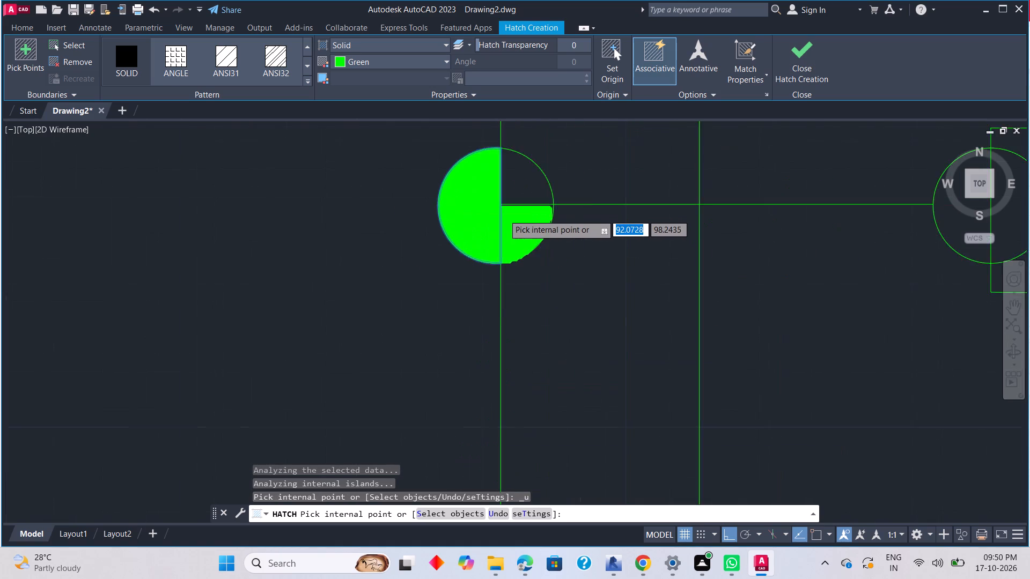
pyautogui.click(503, 201)
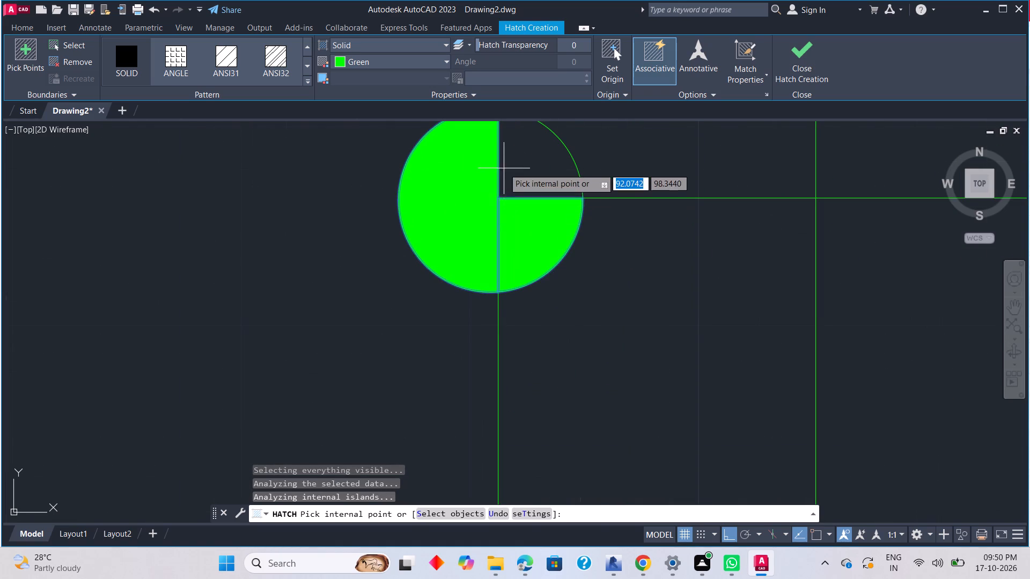
pyautogui.click(504, 168)
pyautogui.scroll(-4, 594, 214)
pyautogui.click(853, 212)
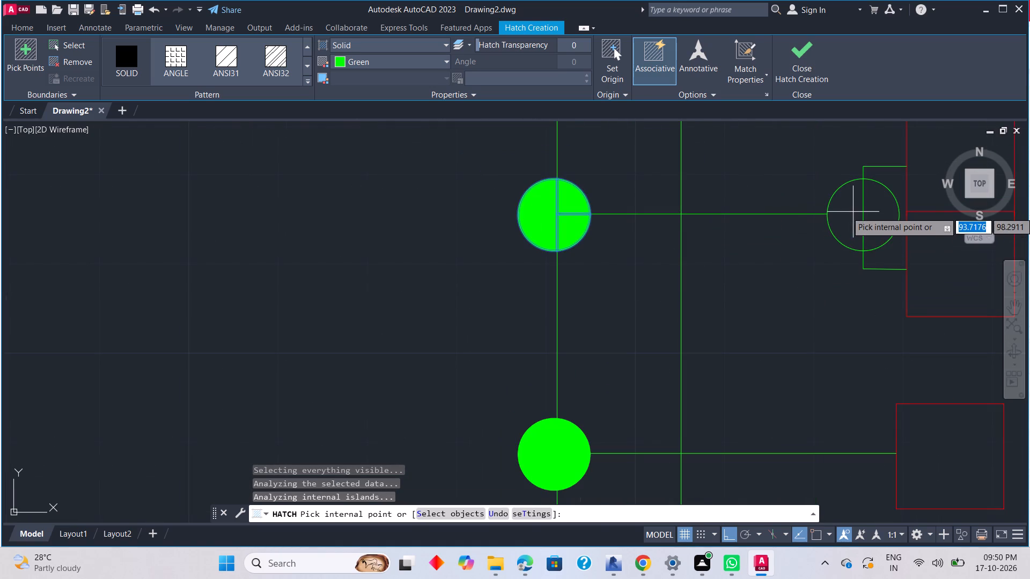
pyautogui.click(899, 210)
# Fill the lowest junction circle on the inner vertical wire with solid green hatch.
pyautogui.scroll(-4, 683, 163)
pyautogui.moveTo(684, 165); pyautogui.dragTo(680, 293, button='middle')
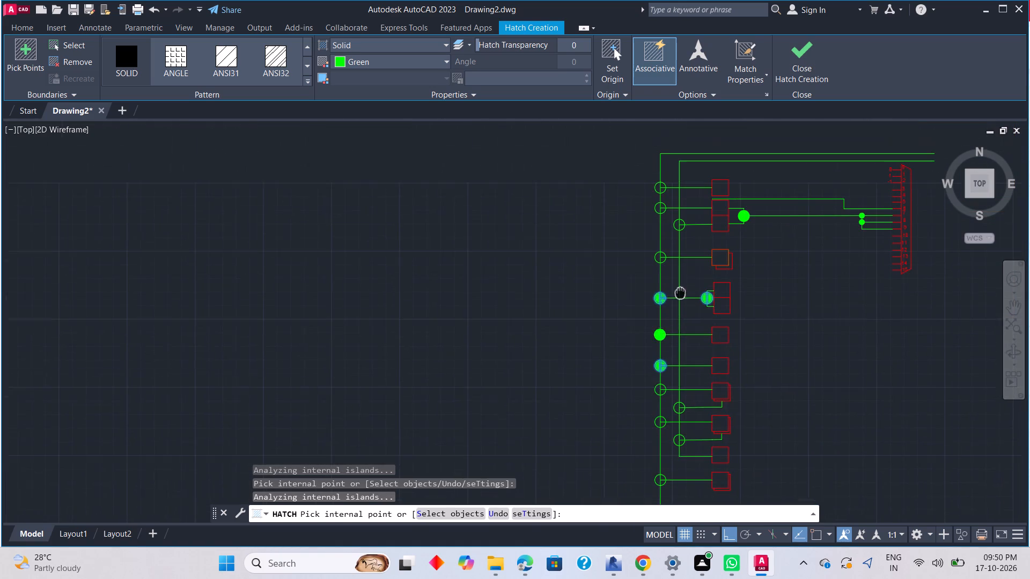
pyautogui.moveTo(680, 293); pyautogui.dragTo(678, 299, button='middle')
pyautogui.moveTo(688, 447); pyautogui.dragTo(702, 296, button='middle')
pyautogui.scroll(3, 694, 299)
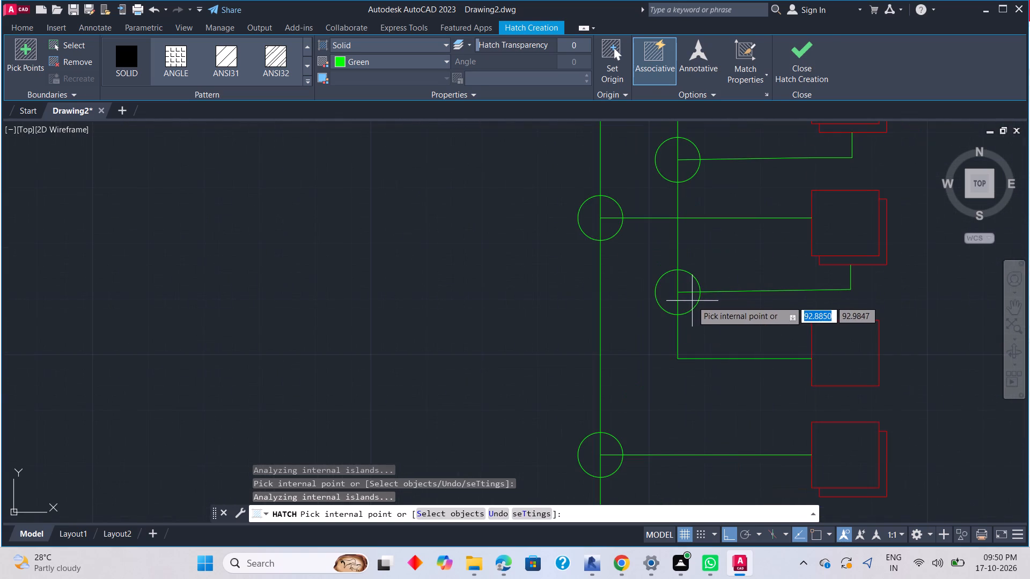
pyautogui.click(692, 301)
pyautogui.click(631, 287)
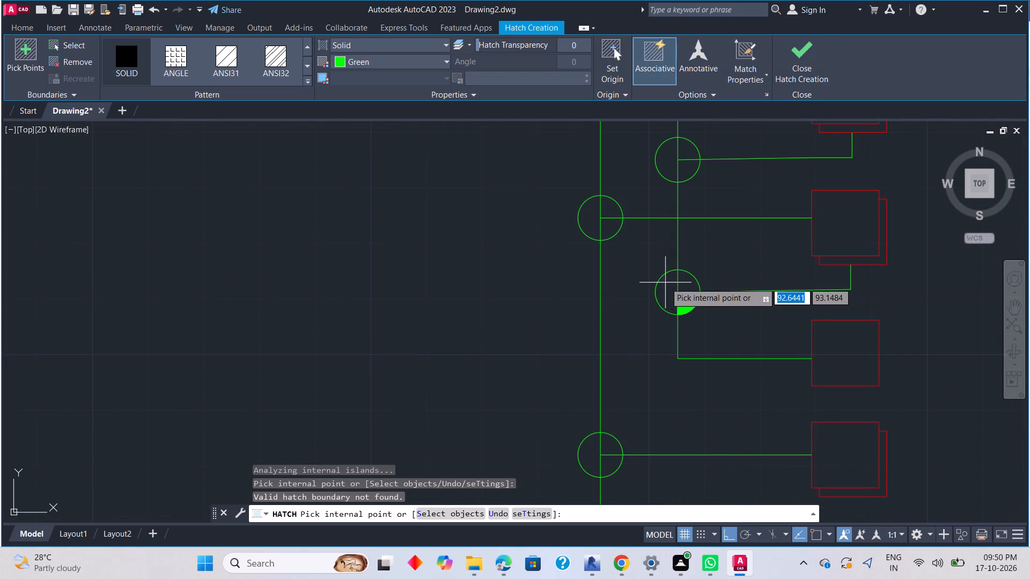
pyautogui.click(665, 283)
pyautogui.scroll(2, 679, 296)
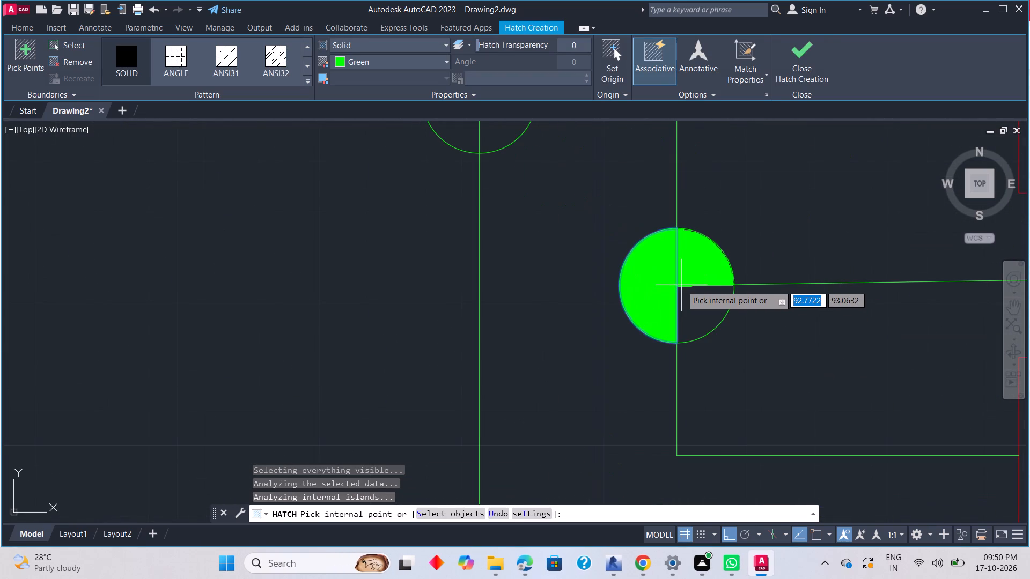
pyautogui.click(681, 287)
pyautogui.click(687, 274)
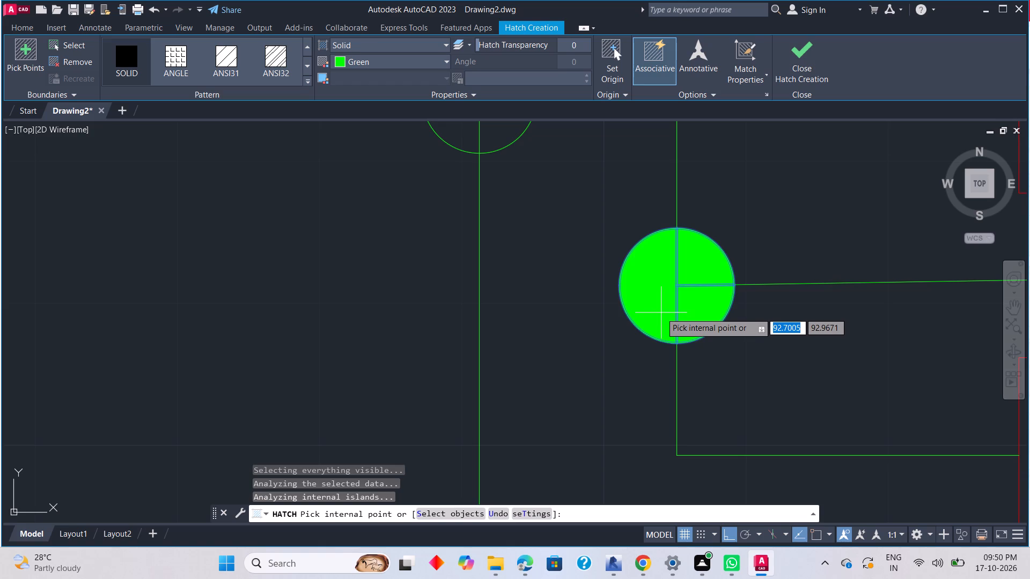
# Fill the outer-wire junction circle just above the inner wire's lowest circle with solid green hatch.
pyautogui.scroll(-2, 601, 381)
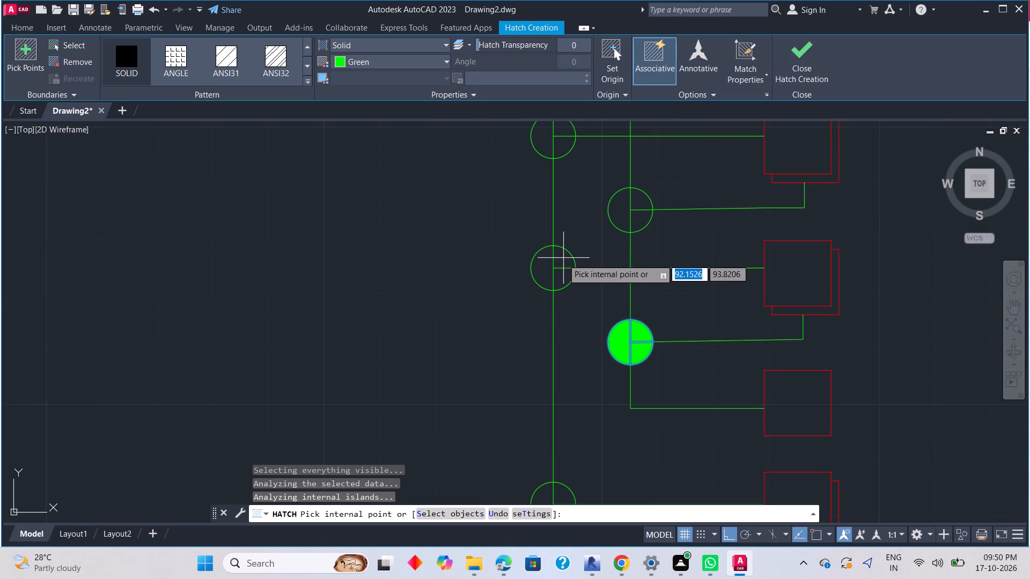
pyautogui.click(563, 265)
pyautogui.click(563, 273)
pyautogui.click(544, 272)
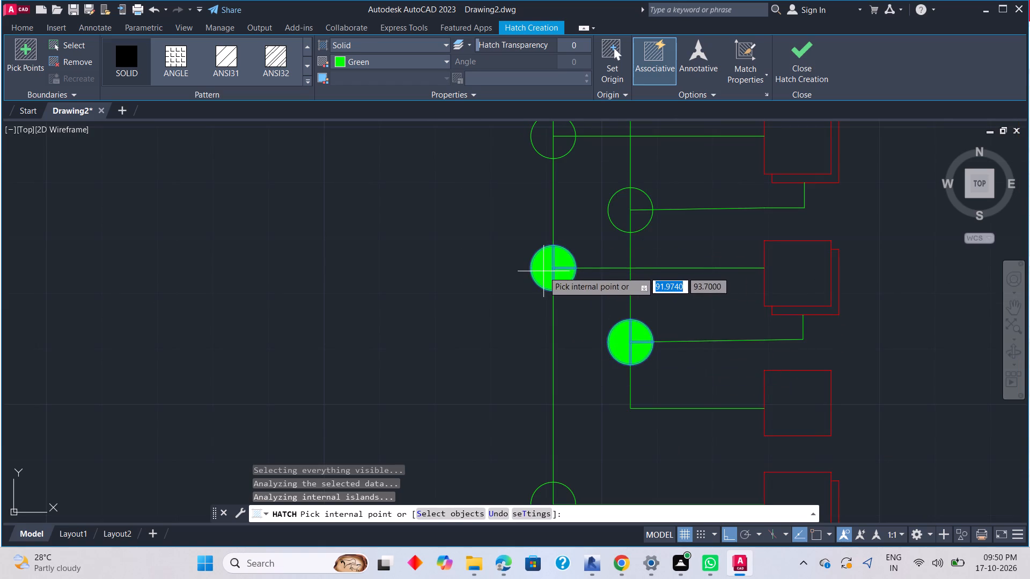
# Fill the second-lowest junction circle on the inner vertical wire with solid green hatch.
pyautogui.click(641, 219)
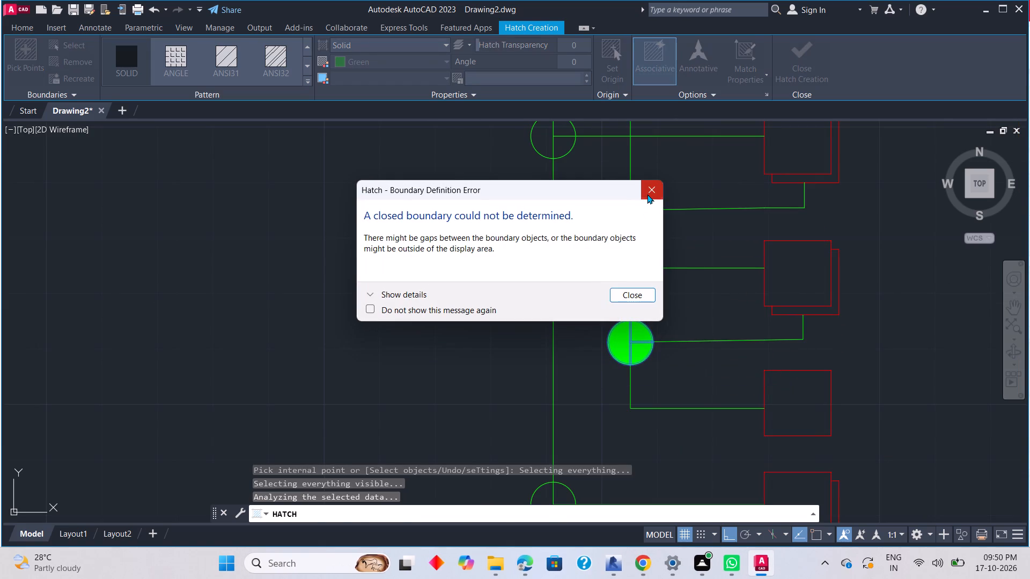
pyautogui.click(647, 194)
pyautogui.scroll(3, 636, 207)
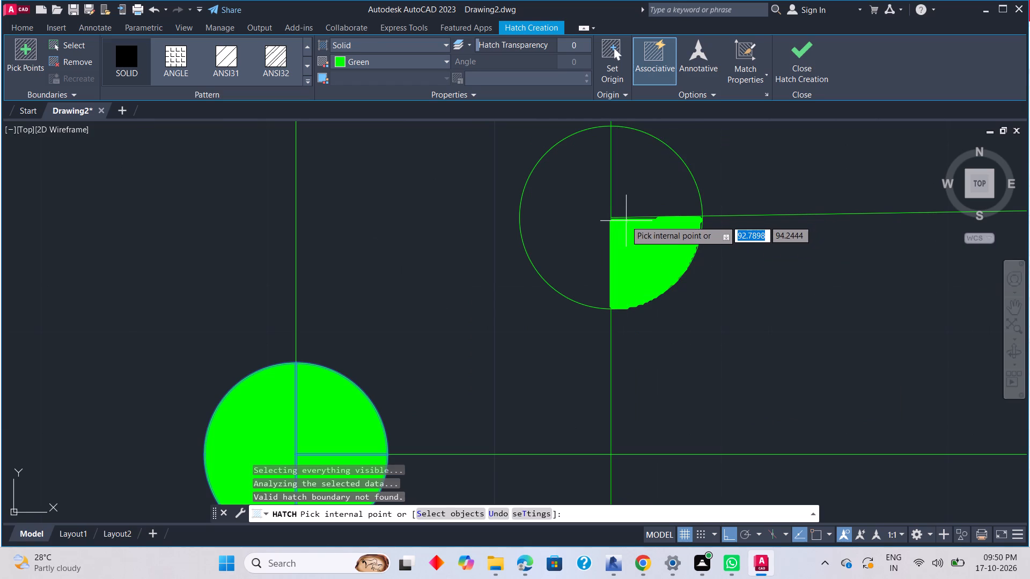
pyautogui.click(624, 217)
pyautogui.click(623, 223)
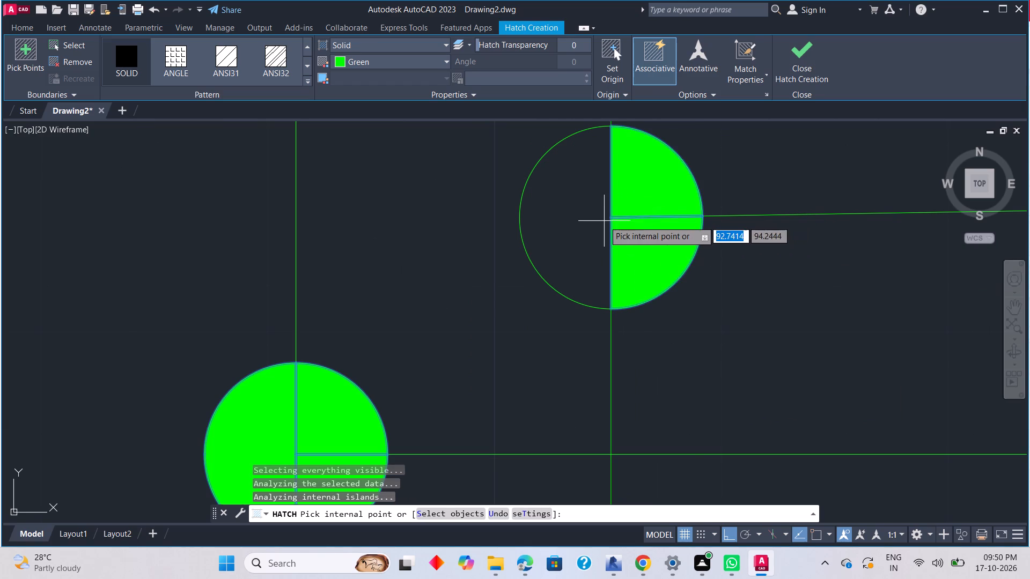
pyautogui.click(604, 221)
# Fill the outer-wire junction circle just above the inner wire's second-lowest circle with solid green hatch.
pyautogui.scroll(-4, 579, 217)
pyautogui.moveTo(552, 209); pyautogui.dragTo(550, 301, button='middle')
pyautogui.scroll(2, 548, 284)
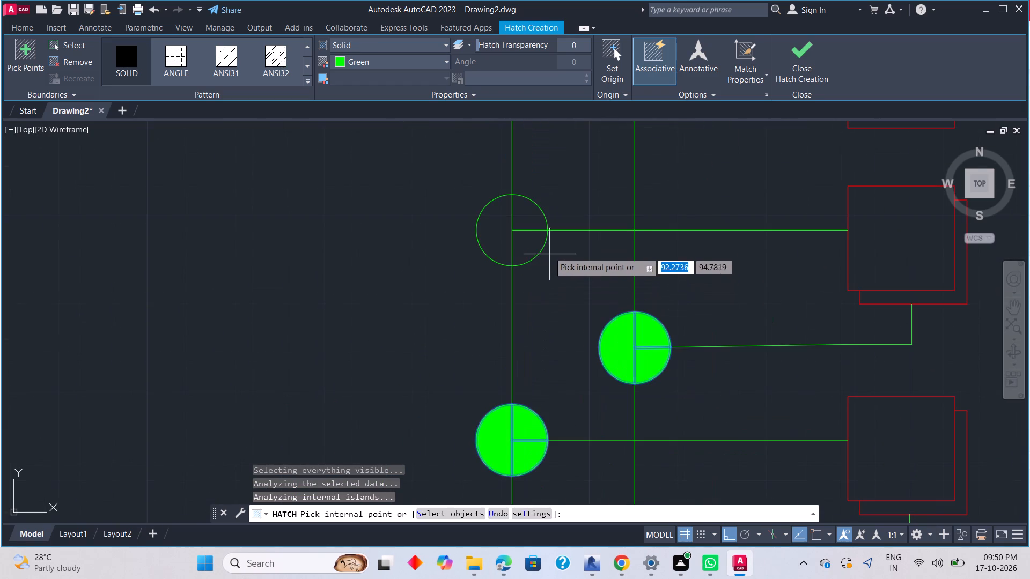
pyautogui.scroll(2, 524, 236)
pyautogui.click(504, 222)
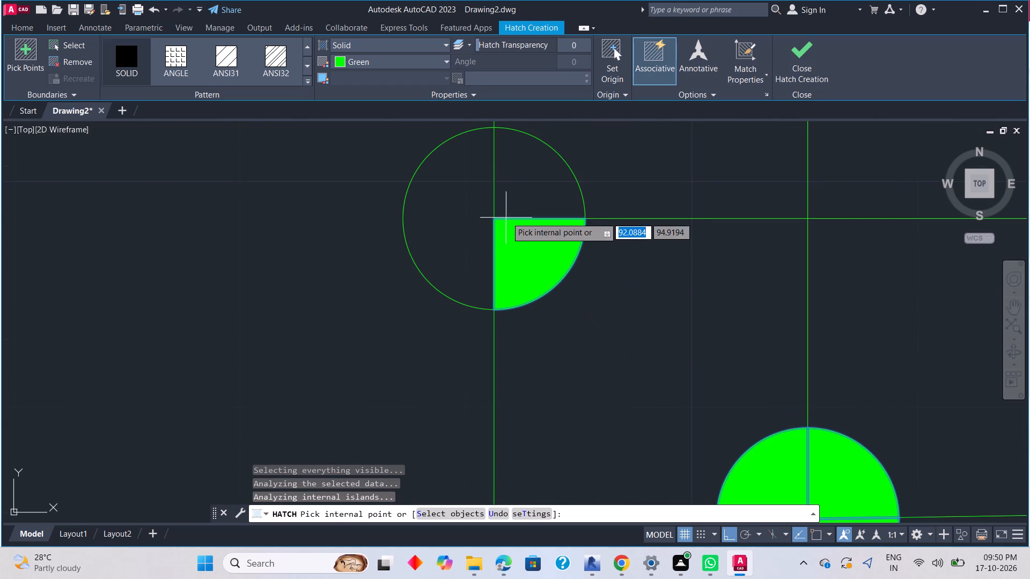
pyautogui.click(512, 192)
pyautogui.click(488, 198)
# Fill the outer-wire junction circle for the overlapping boxes just above the blue dashed group with solid green hatch.
pyautogui.scroll(-4, 519, 266)
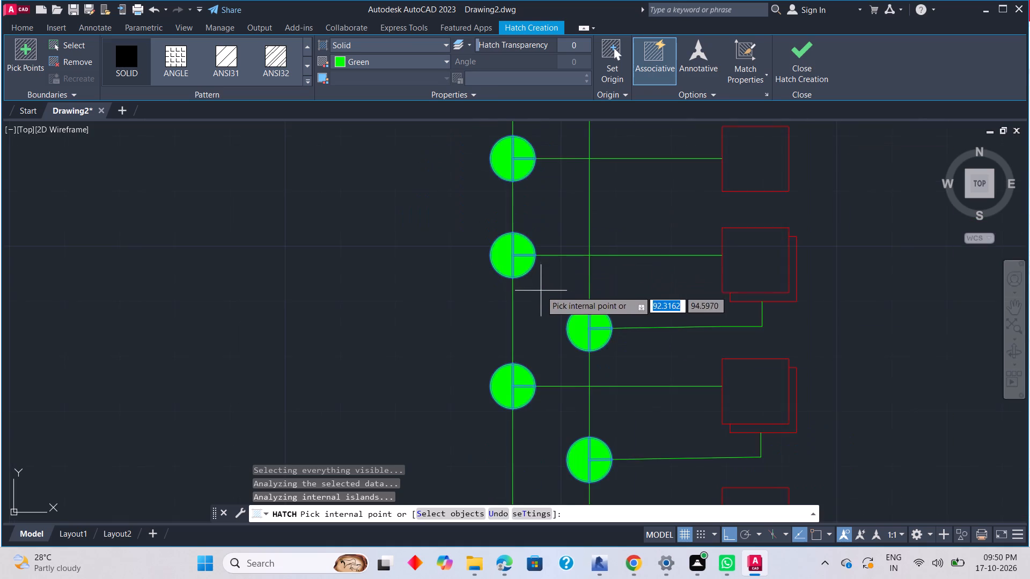
pyautogui.moveTo(541, 291); pyautogui.dragTo(570, 161, button='middle')
pyautogui.scroll(-4, 557, 328)
pyautogui.scroll(2, 565, 373)
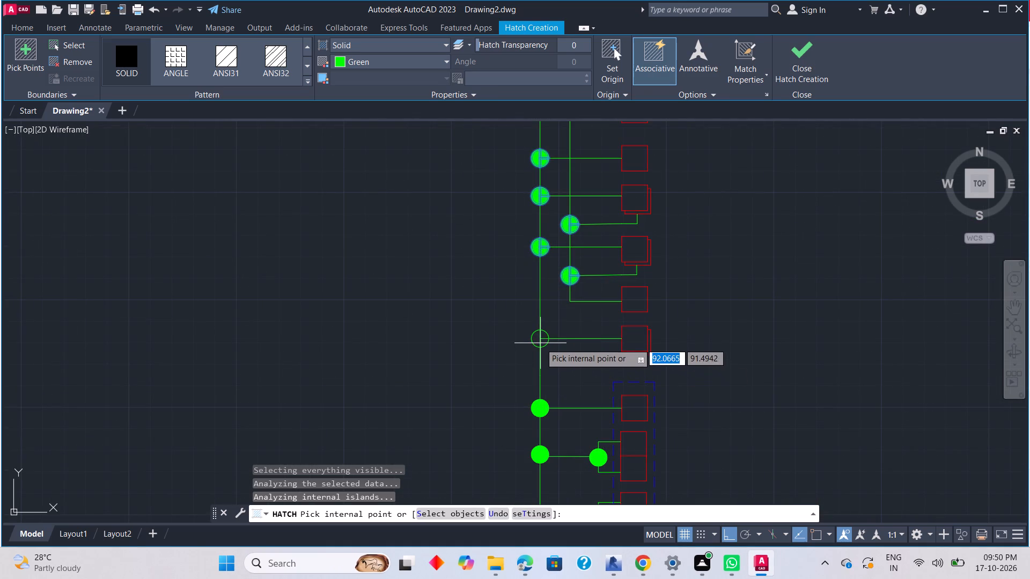
pyautogui.scroll(3, 541, 341)
pyautogui.click(545, 335)
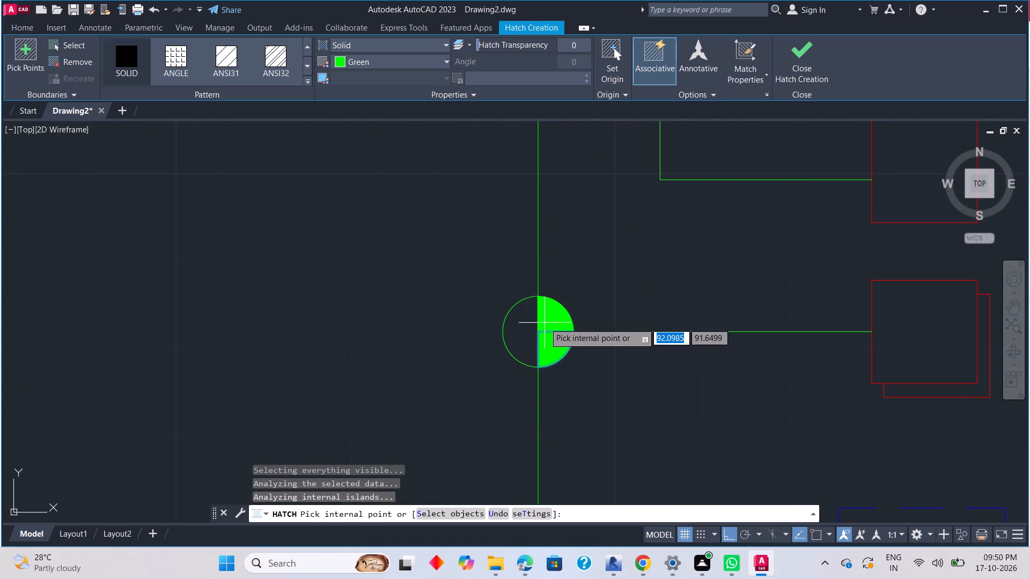
pyautogui.click(545, 323)
pyautogui.click(533, 325)
# Fill the topmost junction circle on the inner vertical wire with solid green hatch.
pyautogui.scroll(-8, 599, 319)
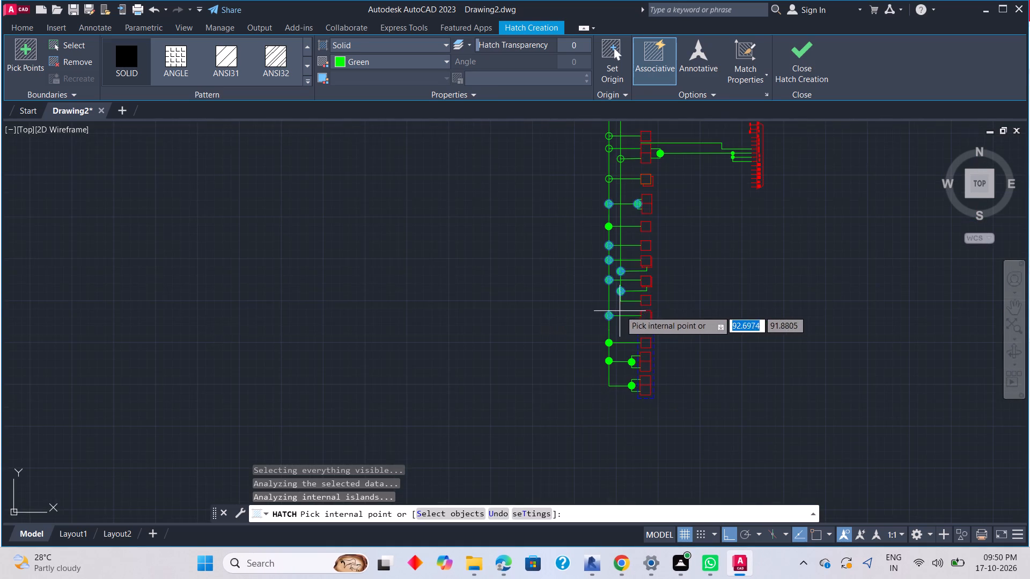
pyautogui.moveTo(659, 293); pyautogui.dragTo(644, 407, button='middle')
pyautogui.scroll(2, 639, 306)
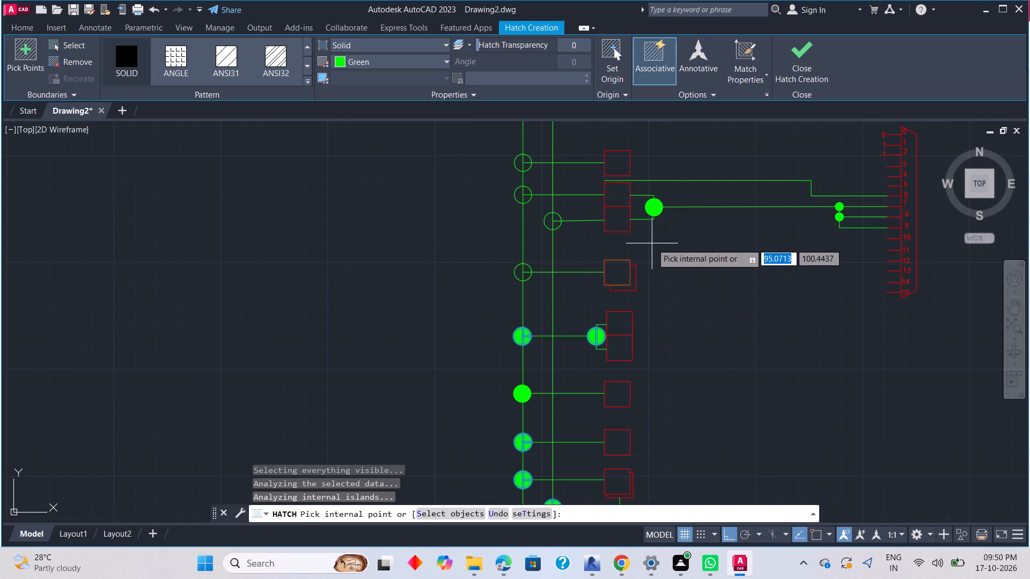
pyautogui.moveTo(650, 240); pyautogui.dragTo(691, 352, button='middle')
pyautogui.scroll(4, 619, 366)
pyautogui.moveTo(525, 214); pyautogui.dragTo(595, 339, button='middle')
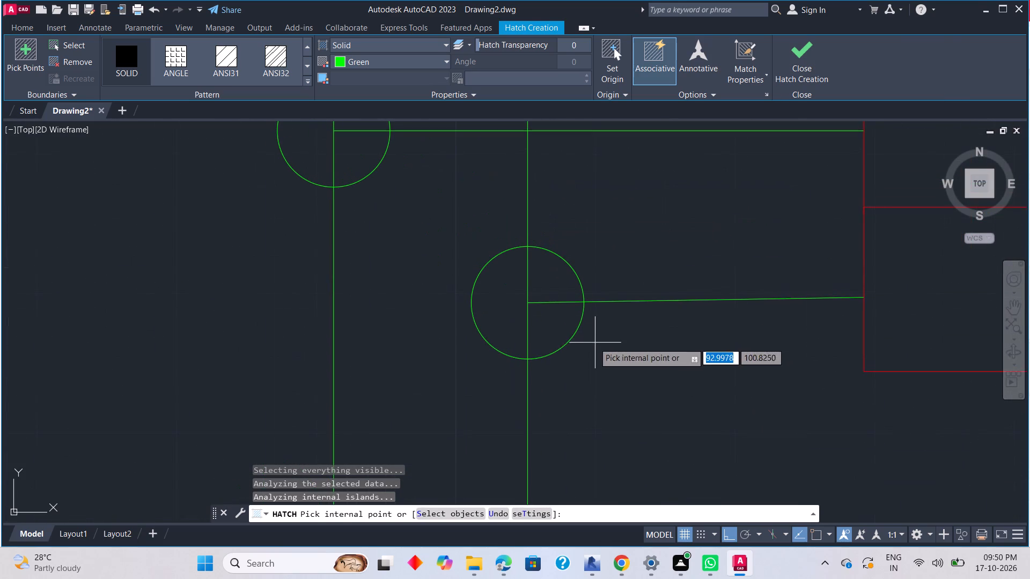
pyautogui.click(532, 306)
pyautogui.click(531, 295)
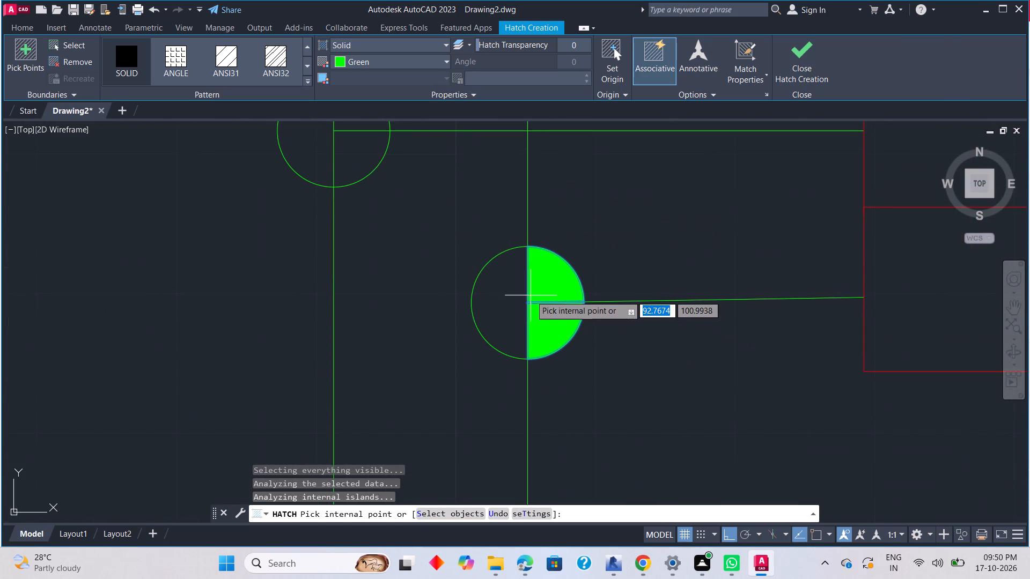
pyautogui.click(525, 299)
# Fill the second junction circle from the top of the outer vertical wire with solid green hatch.
pyautogui.scroll(-2, 510, 296)
pyautogui.moveTo(486, 279); pyautogui.dragTo(528, 380, button='middle')
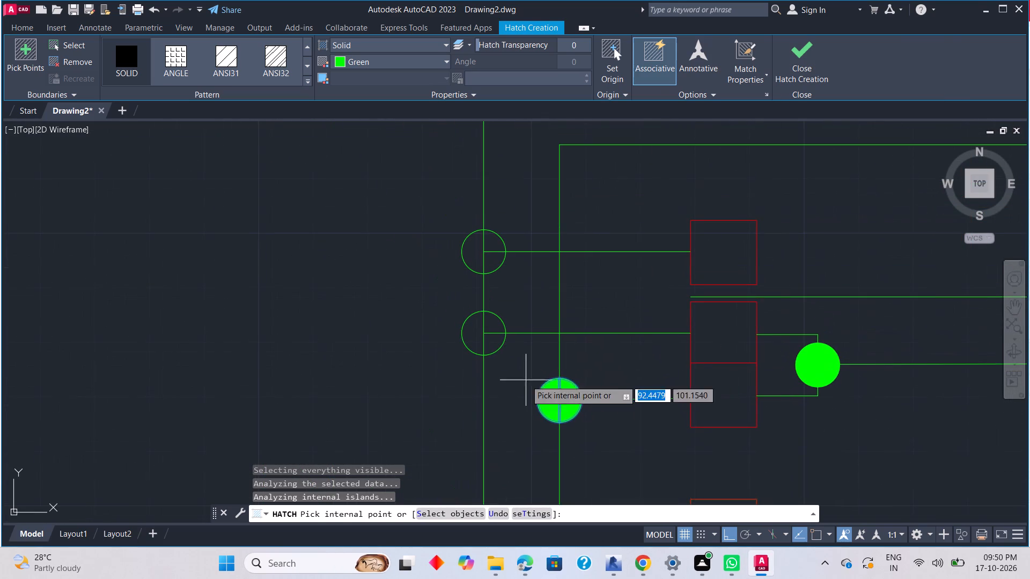
pyautogui.scroll(2, 489, 335)
pyautogui.click(479, 333)
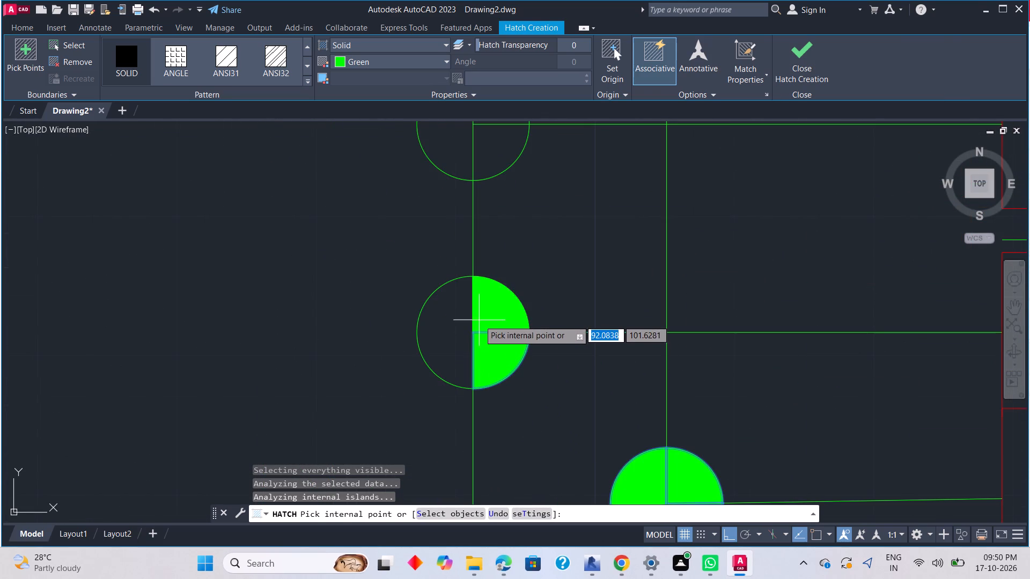
pyautogui.click(479, 320)
pyautogui.click(472, 325)
# Fill the topmost junction circle on the outer vertical wire with solid green hatch.
pyautogui.moveTo(480, 296); pyautogui.dragTo(504, 405, button='middle')
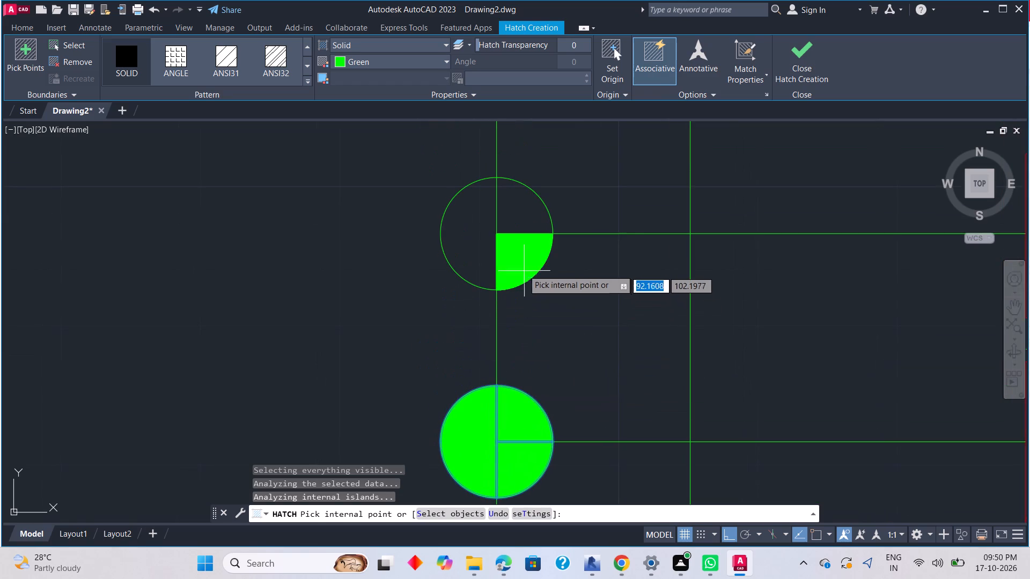
pyautogui.click(514, 242)
pyautogui.click(511, 222)
pyautogui.click(490, 224)
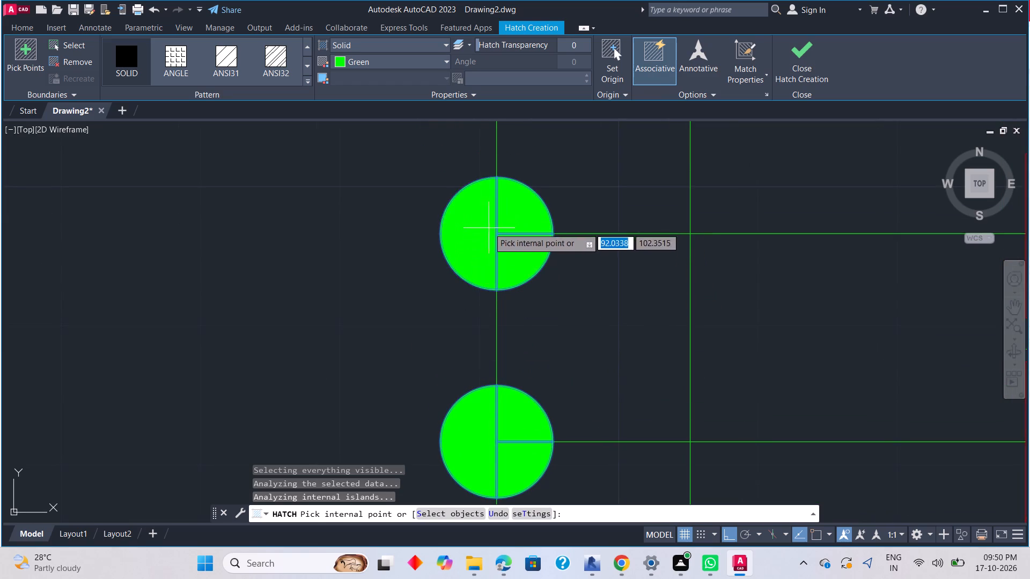
# Fill the third outer-wire junction circle from the top, beside the uppermost overlapping boxes, with solid green hatch and finish hatching.
pyautogui.scroll(-4, 503, 260)
pyautogui.scroll(3, 510, 368)
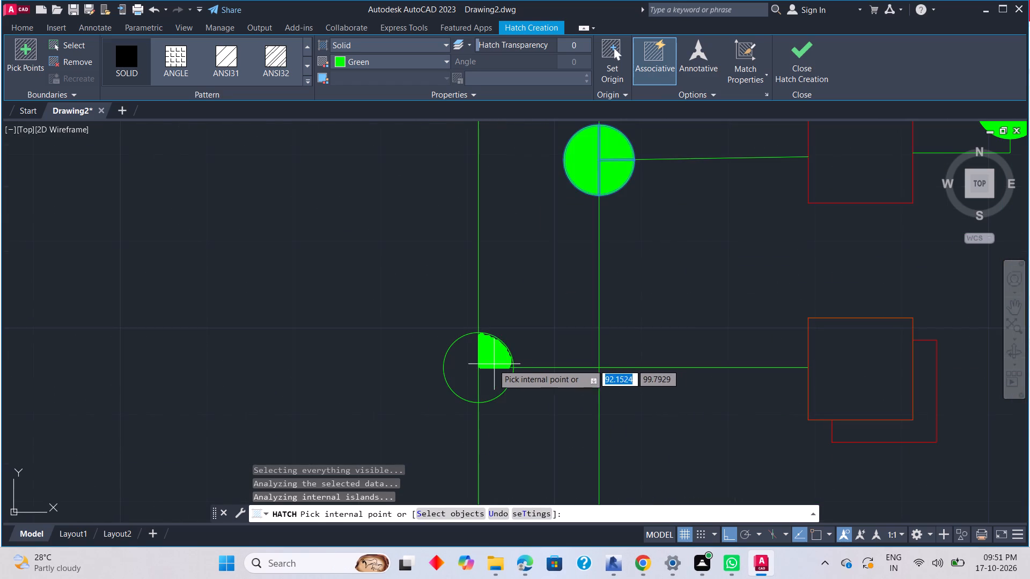
pyautogui.scroll(3, 485, 365)
pyautogui.click(483, 338)
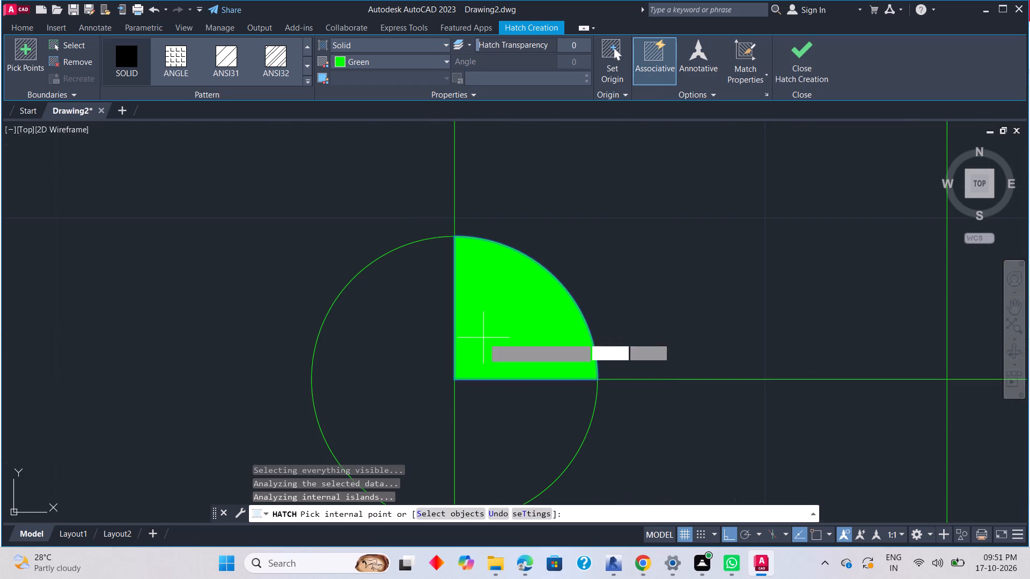
pyautogui.click(489, 407)
pyautogui.click(441, 377)
pyautogui.scroll(-4, 516, 392)
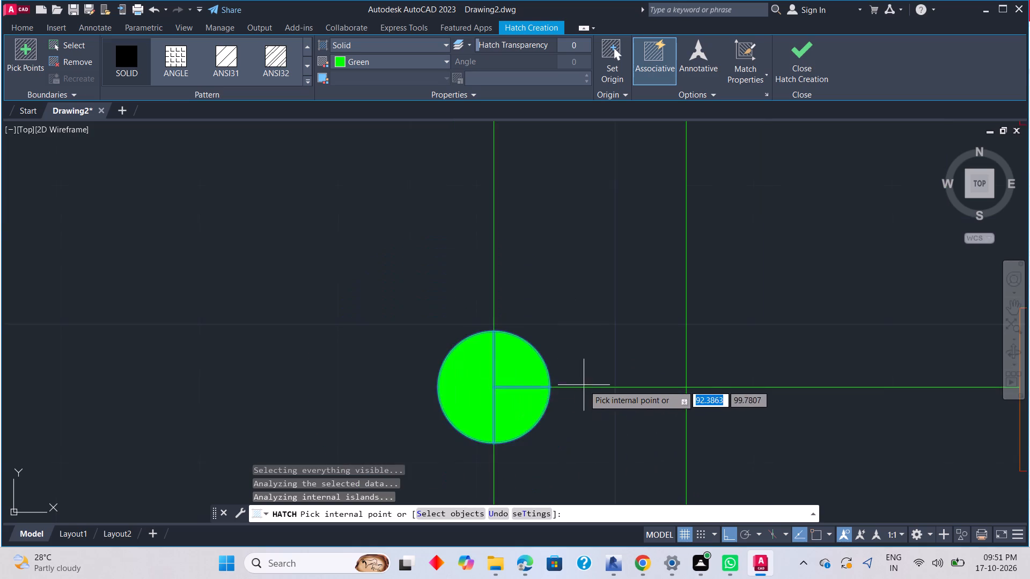
pyautogui.scroll(-7, 584, 385)
pyautogui.moveTo(656, 404); pyautogui.dragTo(665, 297, button='middle')
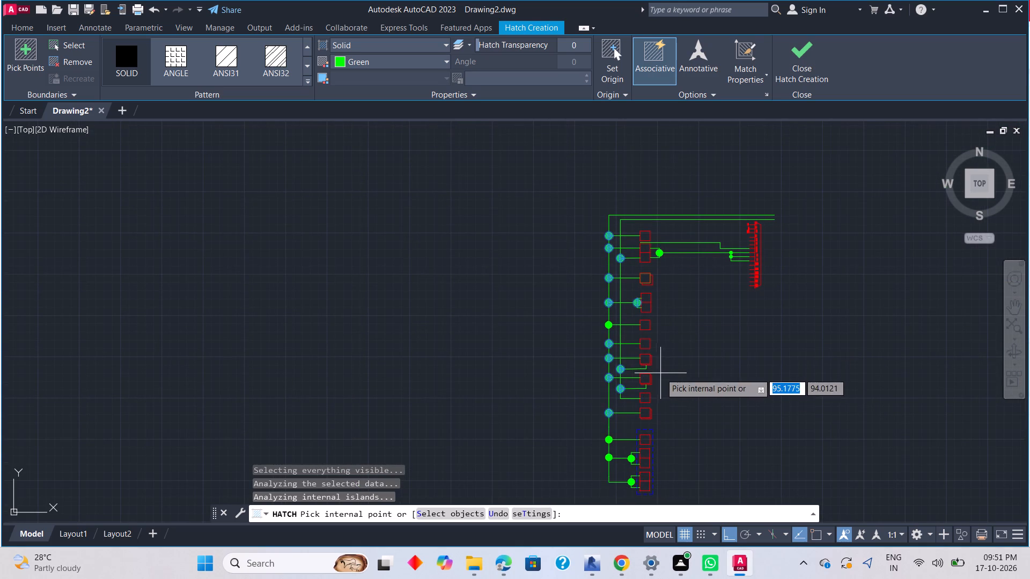
pyautogui.press('Escape')
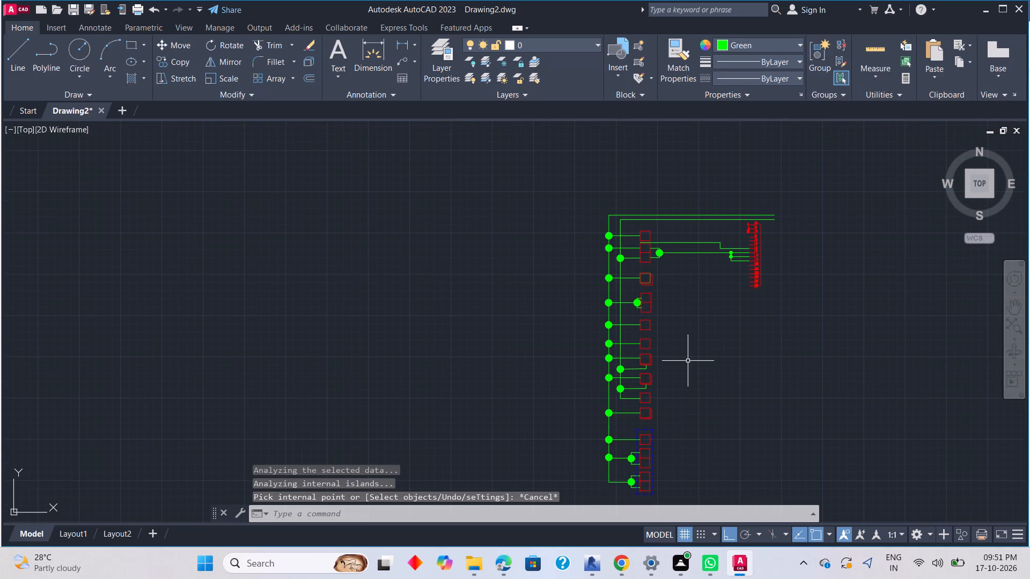
pyautogui.press('Escape')
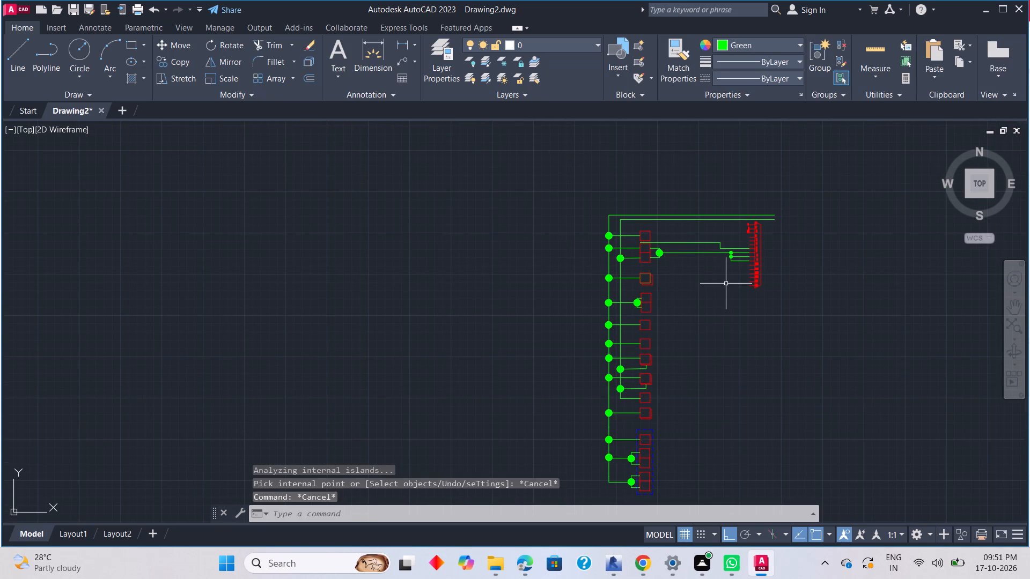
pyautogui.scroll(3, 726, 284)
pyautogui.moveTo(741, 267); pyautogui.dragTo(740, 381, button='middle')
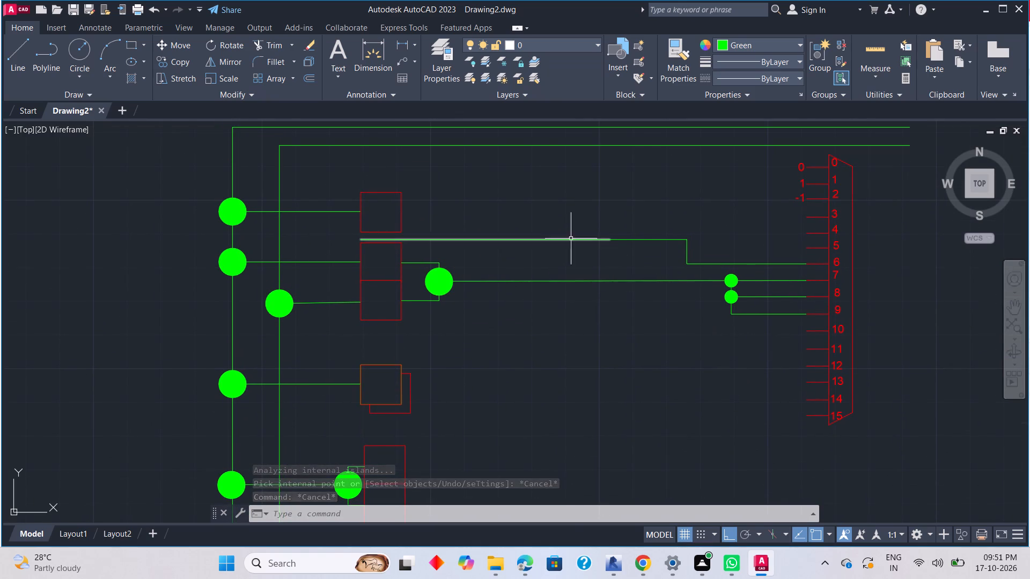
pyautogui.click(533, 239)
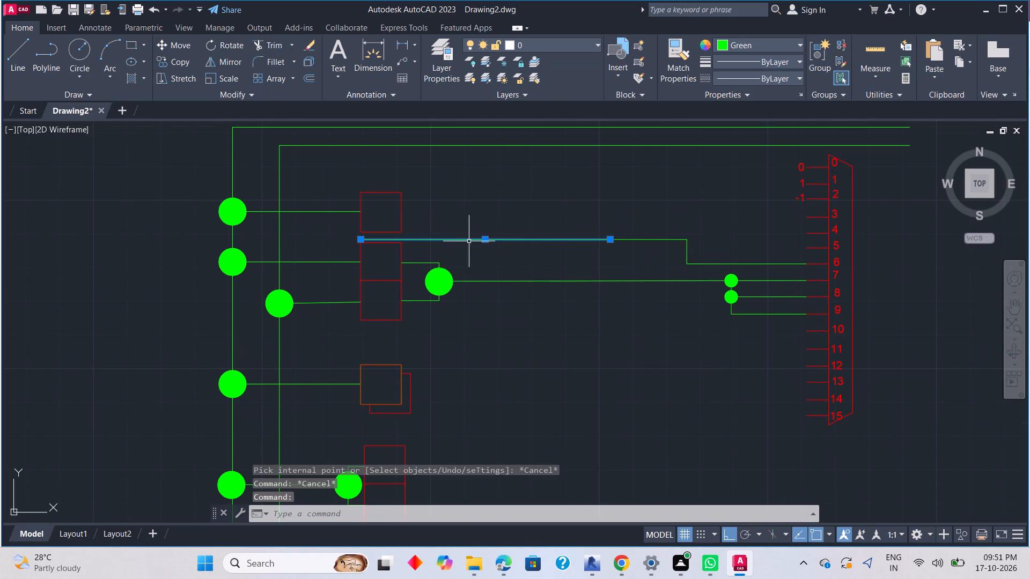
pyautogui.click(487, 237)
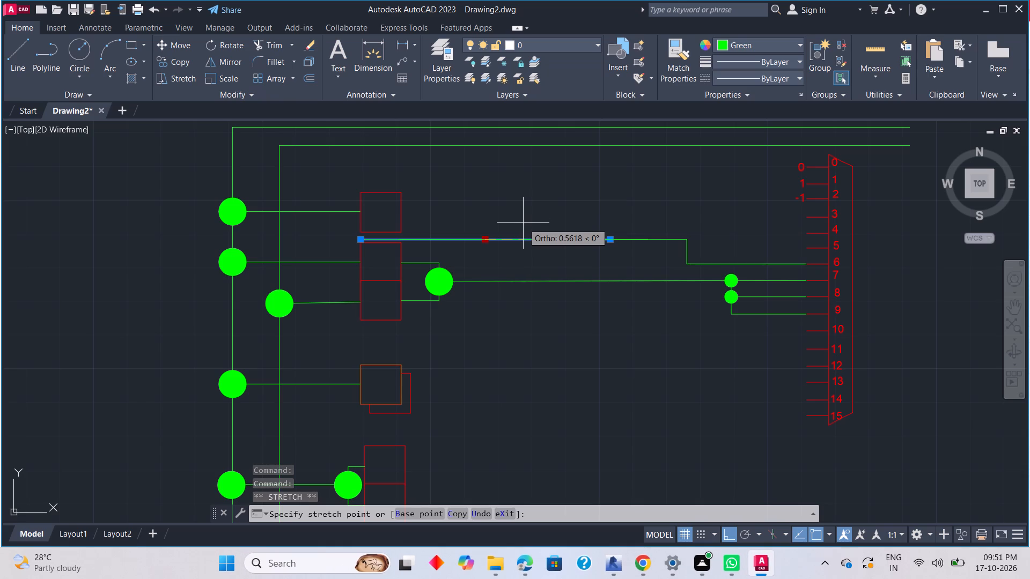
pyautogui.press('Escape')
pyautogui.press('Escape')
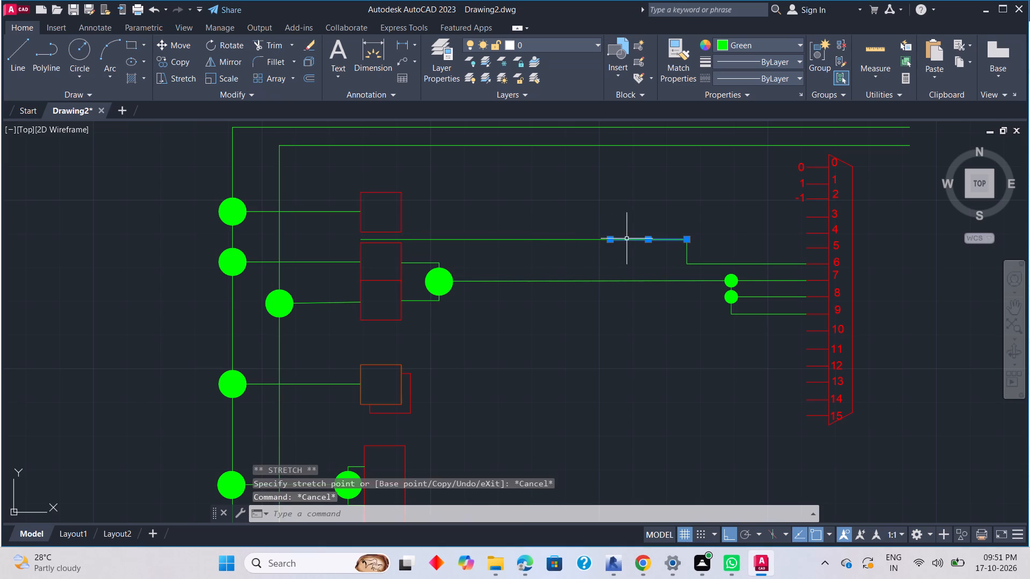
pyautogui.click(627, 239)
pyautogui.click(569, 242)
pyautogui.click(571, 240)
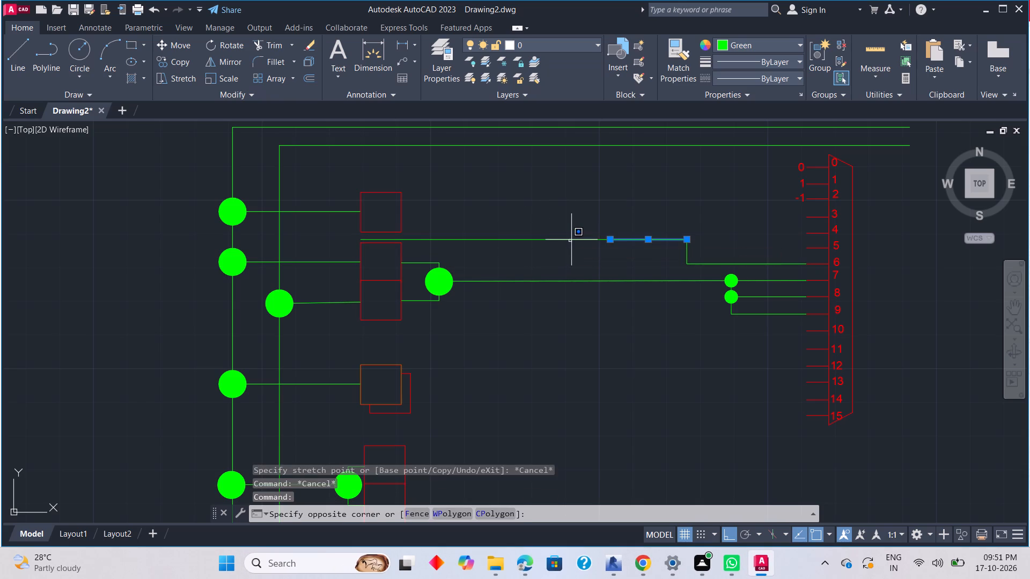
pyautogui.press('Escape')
# Delete the two horizontal wire segments running between the top two boxes toward the pin 6 wire.
pyautogui.click(567, 239)
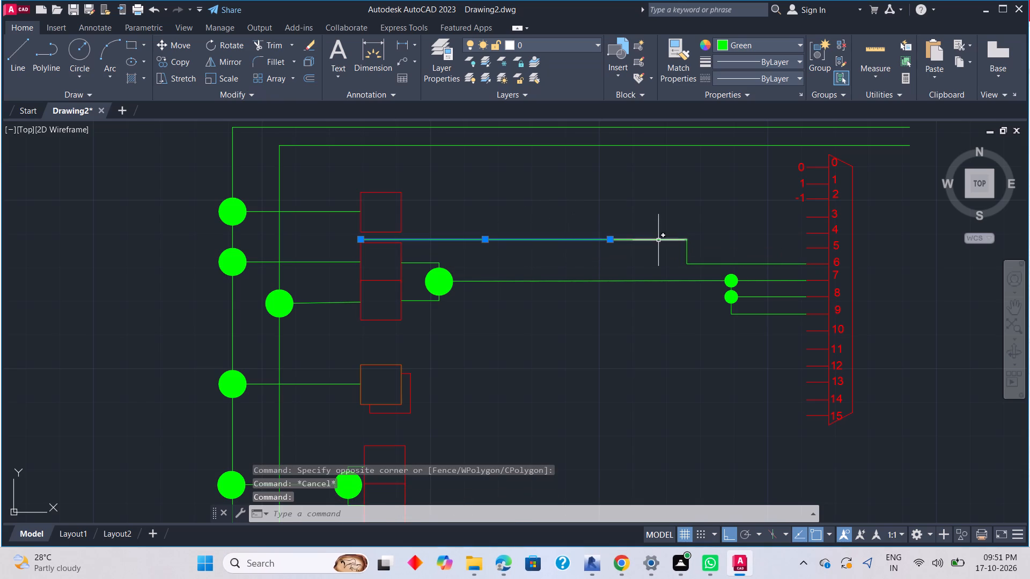
pyautogui.click(658, 239)
pyautogui.press('Delete')
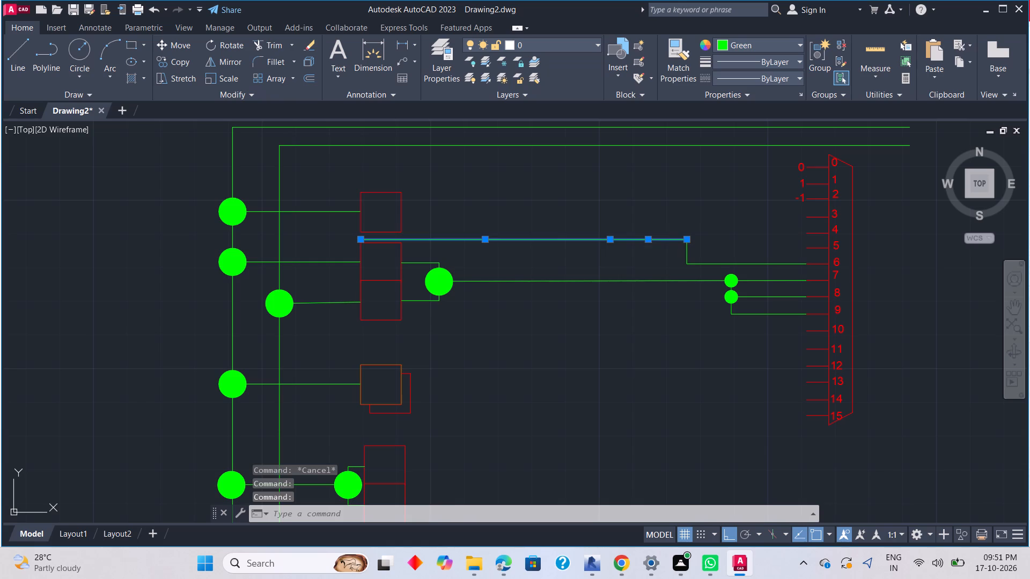
# Draw a wire from the top box's right edge about 4.24 units across and 0.43 down to the pin 6 wire's upper end.
pyautogui.write('L')
pyautogui.press('space')
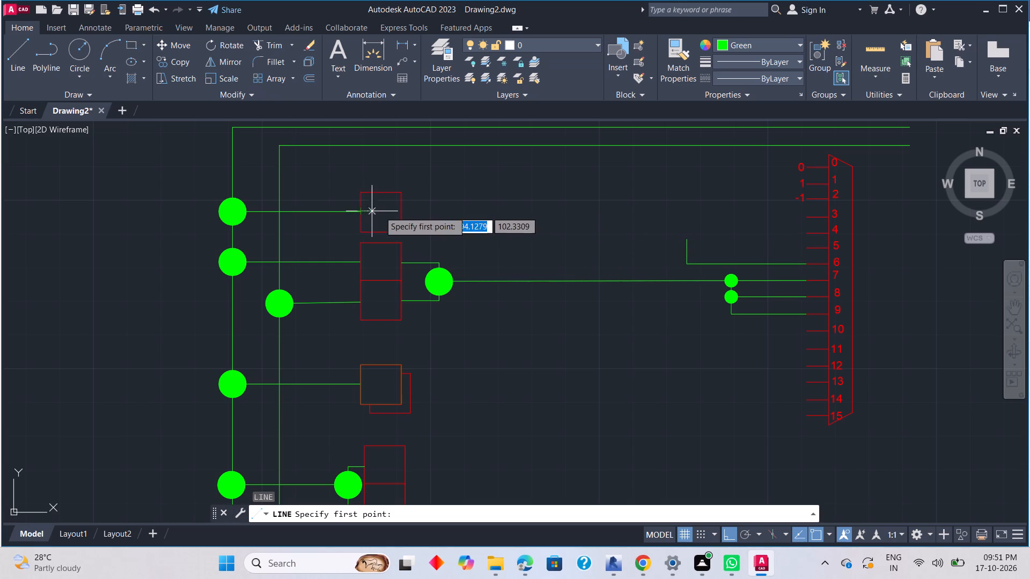
pyautogui.click(406, 211)
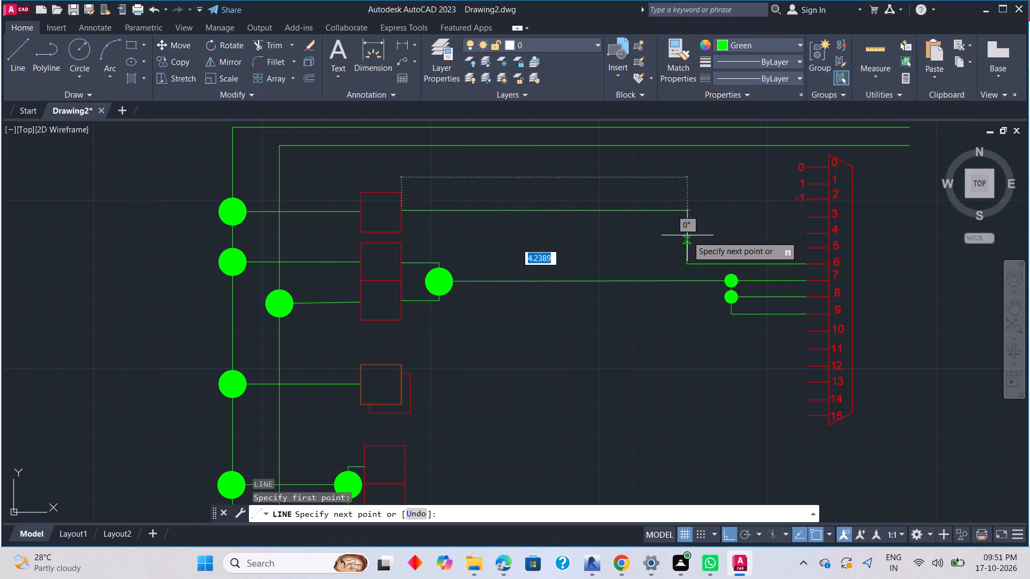
pyautogui.click(691, 215)
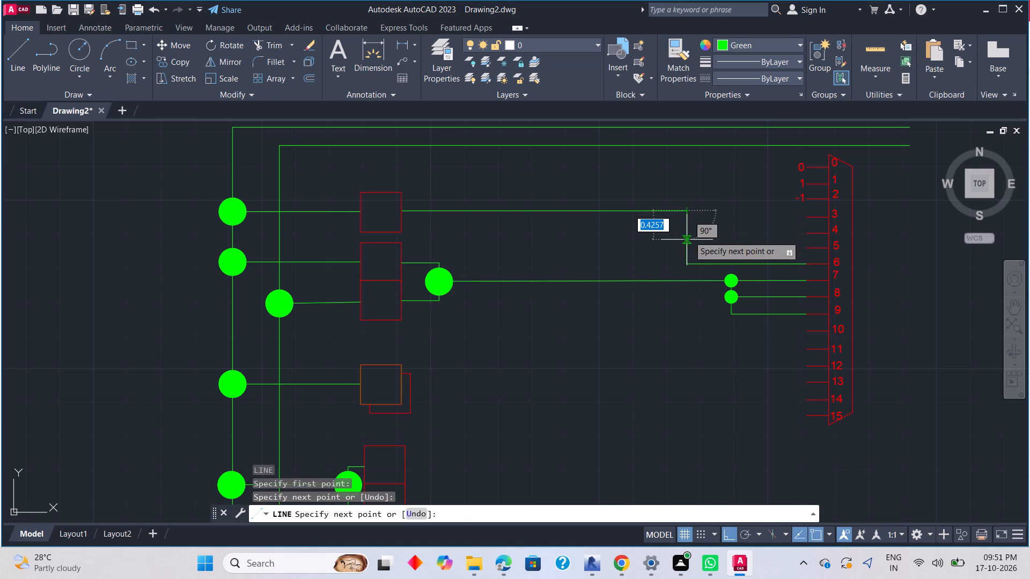
pyautogui.click(689, 236)
pyautogui.press('Escape')
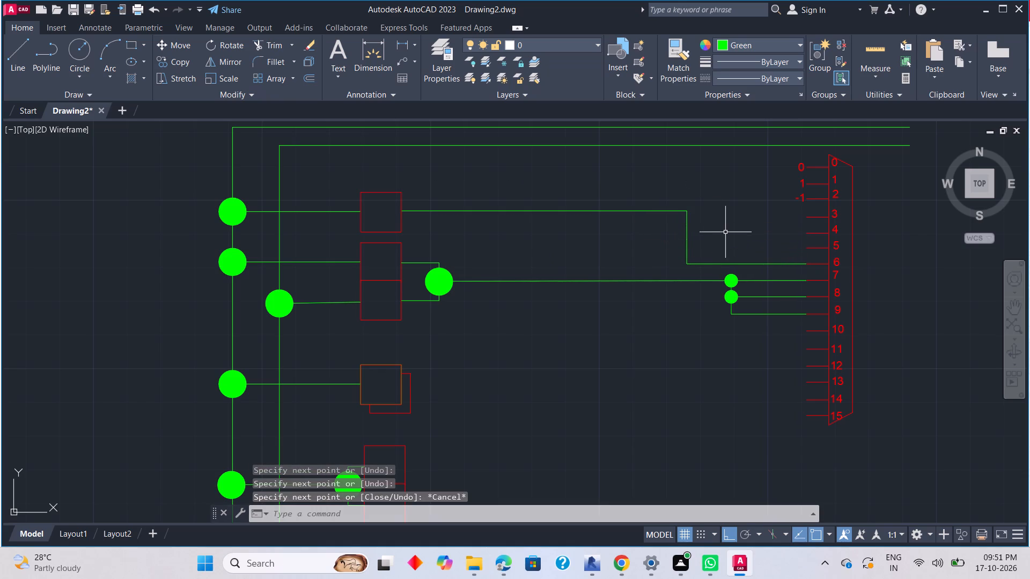
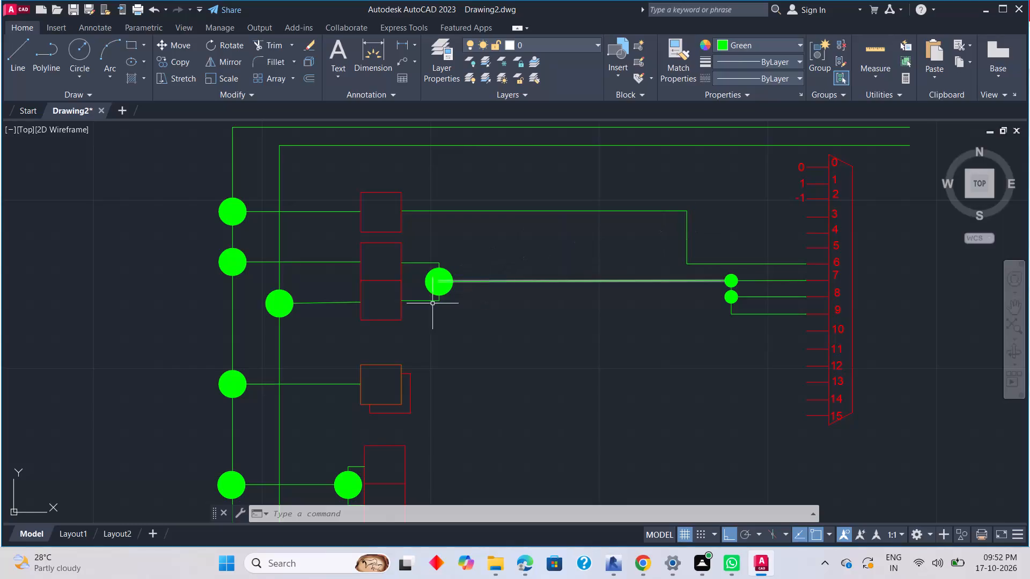
# Draw a horizontal wire from the uppermost overlapping boxes' right edge, ending a little under halfway to the connector pins.
pyautogui.scroll(-3, 432, 324)
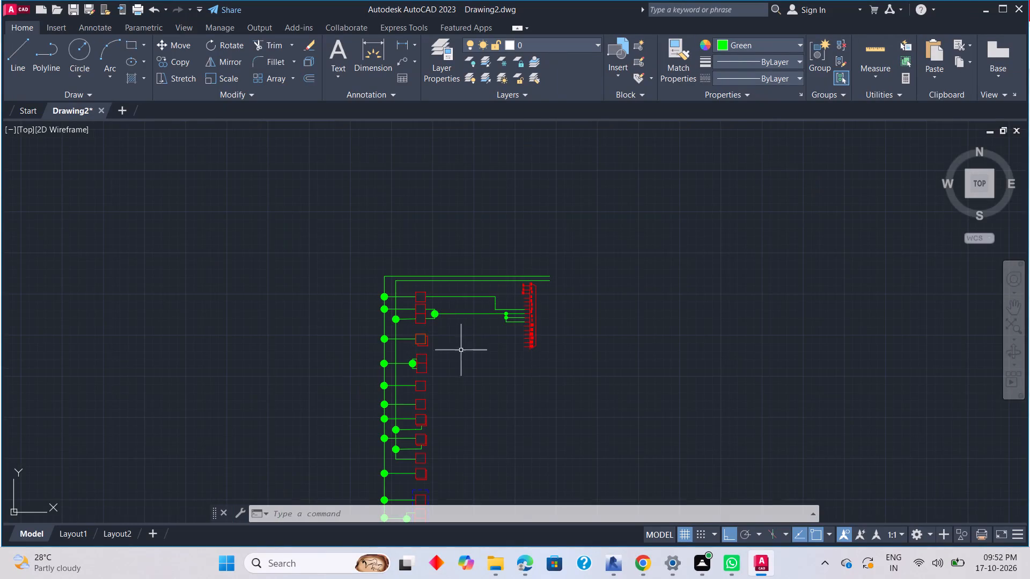
pyautogui.moveTo(462, 361); pyautogui.dragTo(446, 228, button='middle')
pyautogui.scroll(-1, 442, 274)
pyautogui.moveTo(458, 258); pyautogui.dragTo(471, 323, button='middle')
pyautogui.scroll(1, 473, 323)
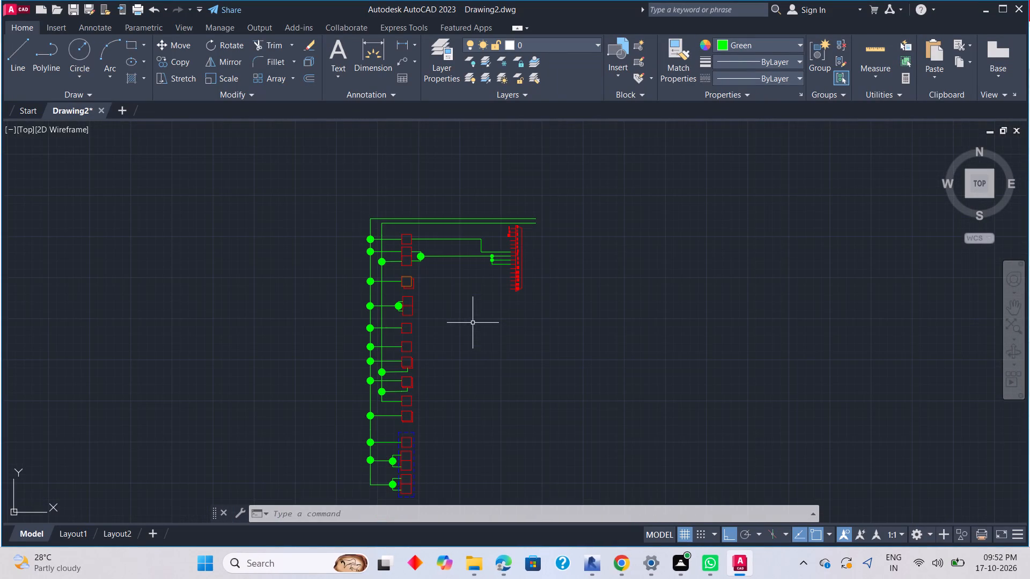
pyautogui.moveTo(475, 322); pyautogui.dragTo(486, 297, button='middle')
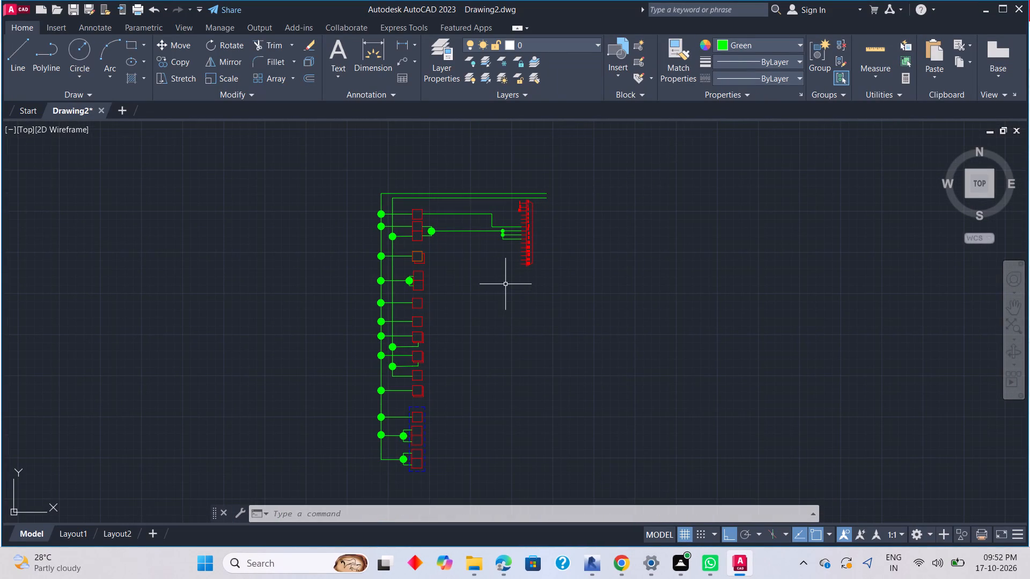
pyautogui.scroll(1, 469, 326)
pyautogui.scroll(-1, 469, 325)
pyautogui.moveTo(470, 335); pyautogui.dragTo(476, 315, button='middle')
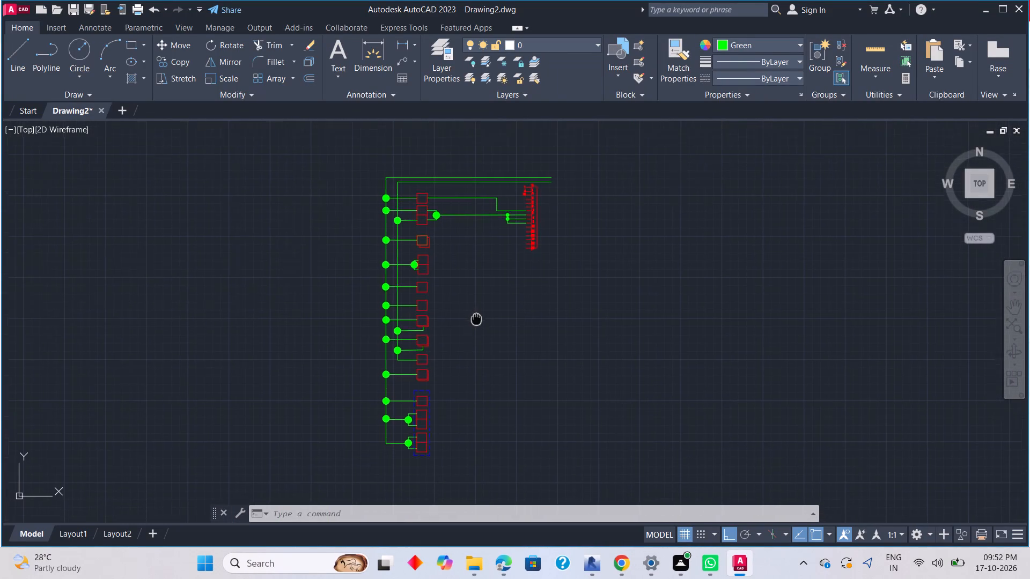
pyautogui.moveTo(476, 315); pyautogui.dragTo(476, 312, button='middle')
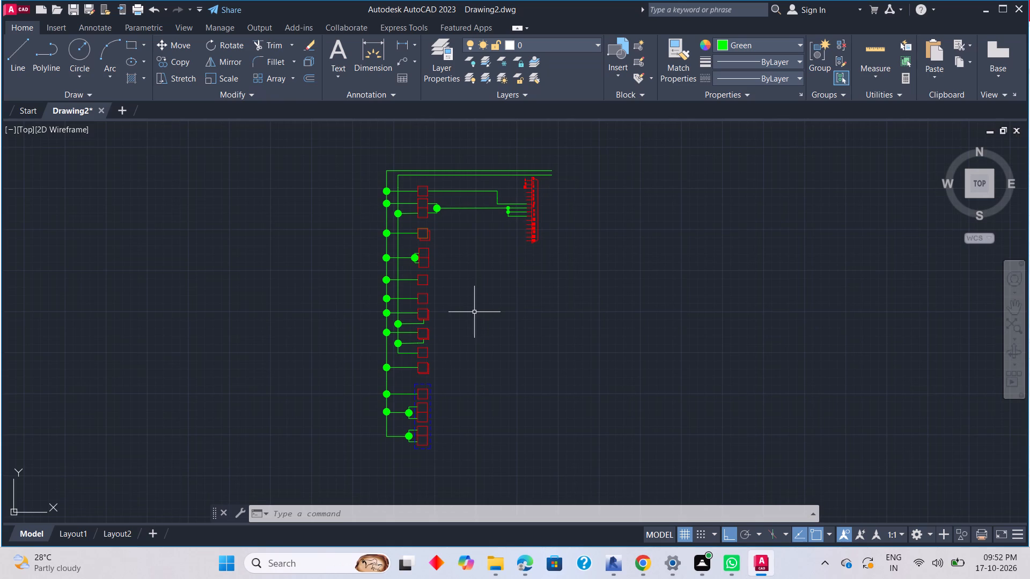
pyautogui.write('L')
pyautogui.press('space')
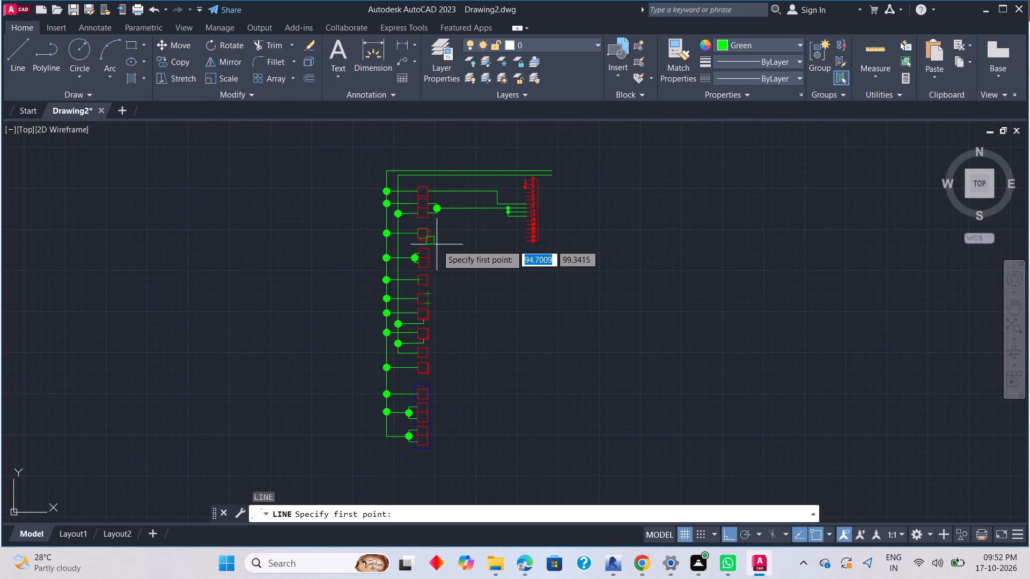
pyautogui.scroll(1, 433, 234)
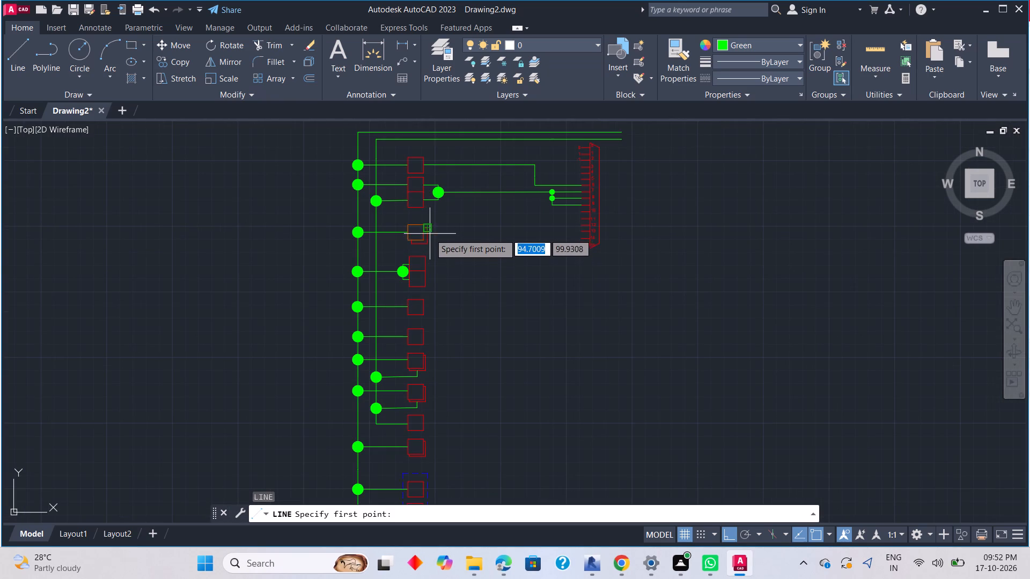
pyautogui.scroll(3, 430, 233)
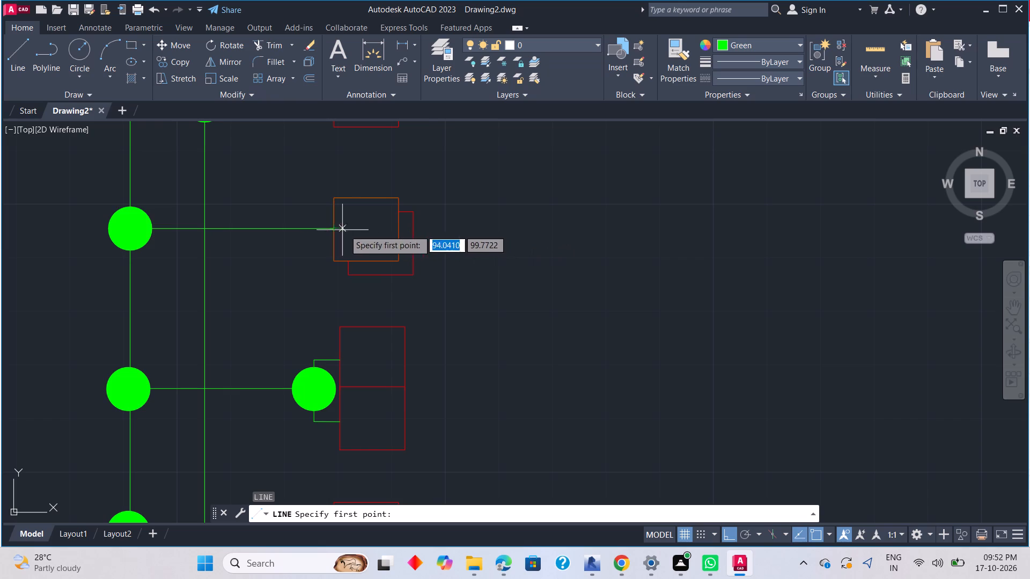
pyautogui.click(416, 232)
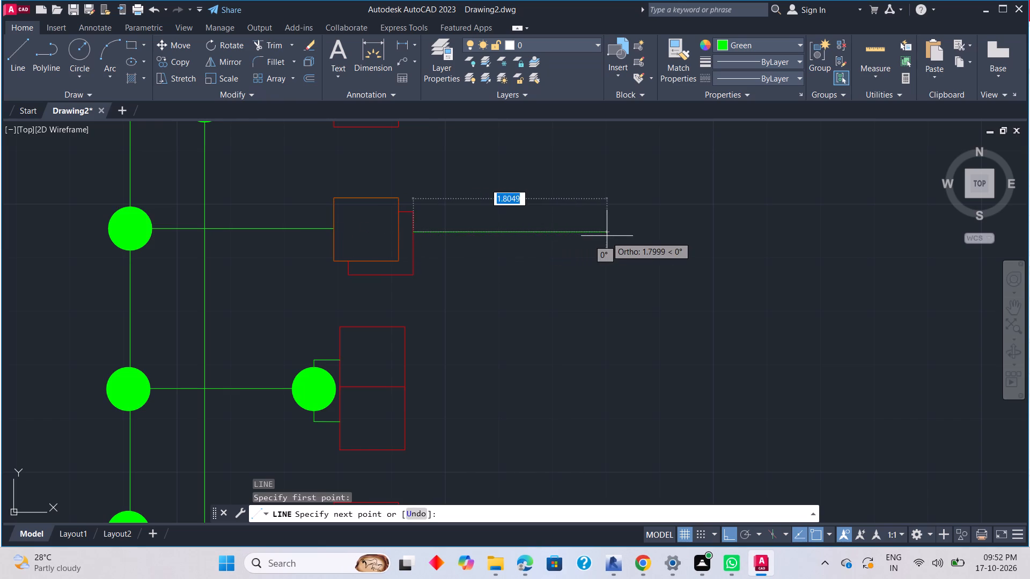
pyautogui.scroll(-4, 607, 236)
pyautogui.scroll(3, 602, 242)
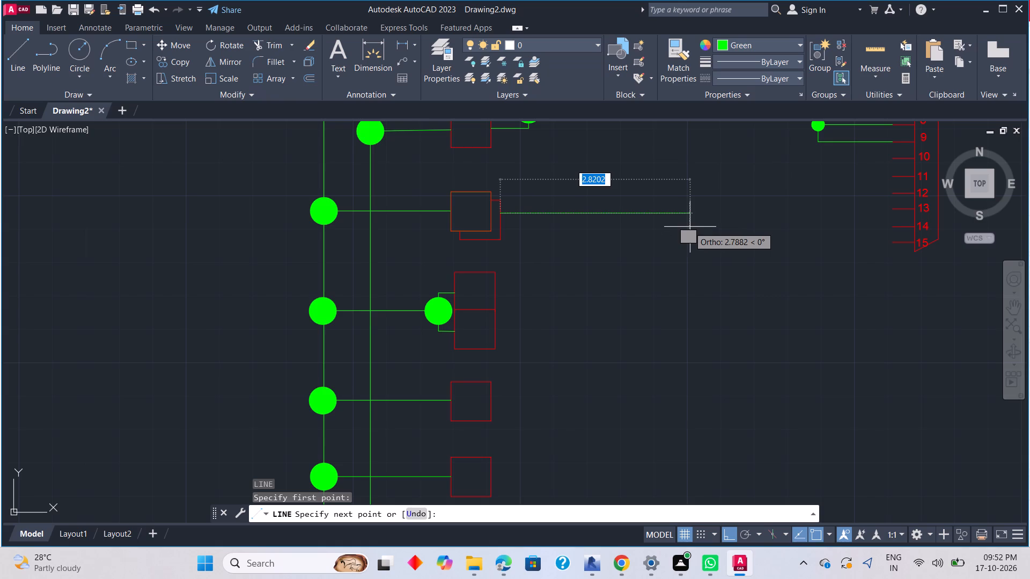
pyautogui.click(671, 224)
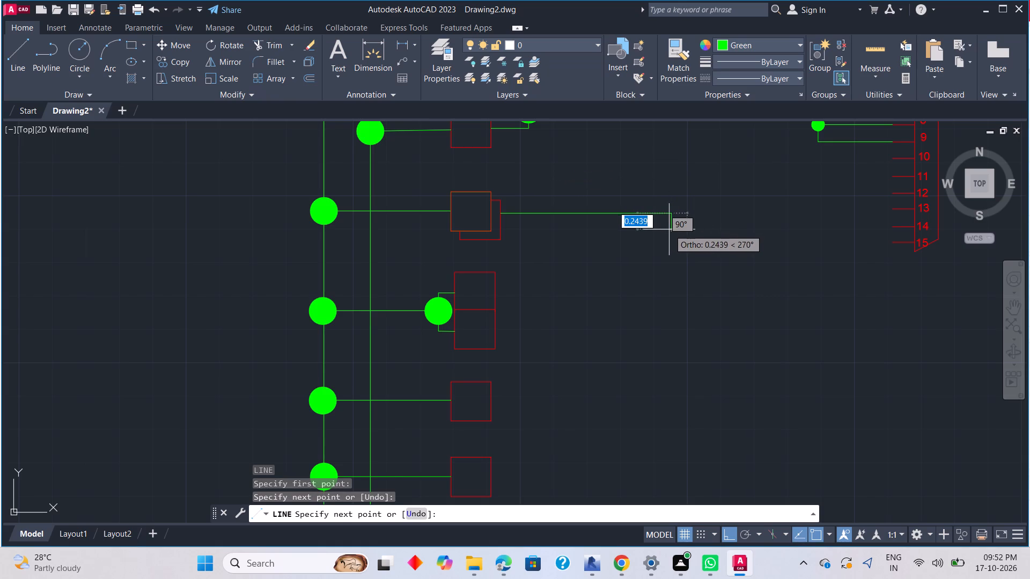
pyautogui.press('Escape')
# Draw a small junction circle at the free right end of the wire from the uppermost overlapping boxes.
pyautogui.press('c')
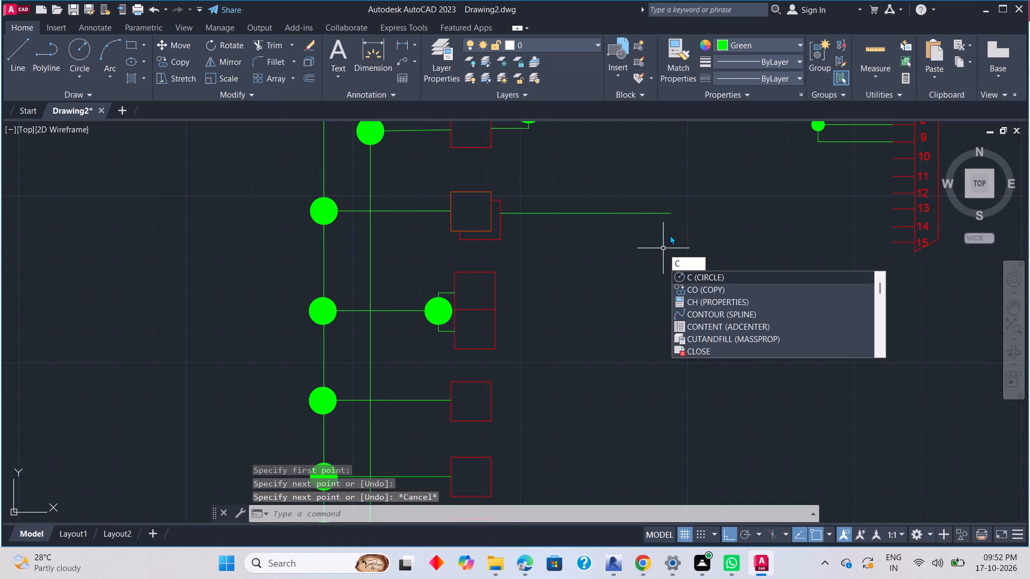
pyautogui.press('space')
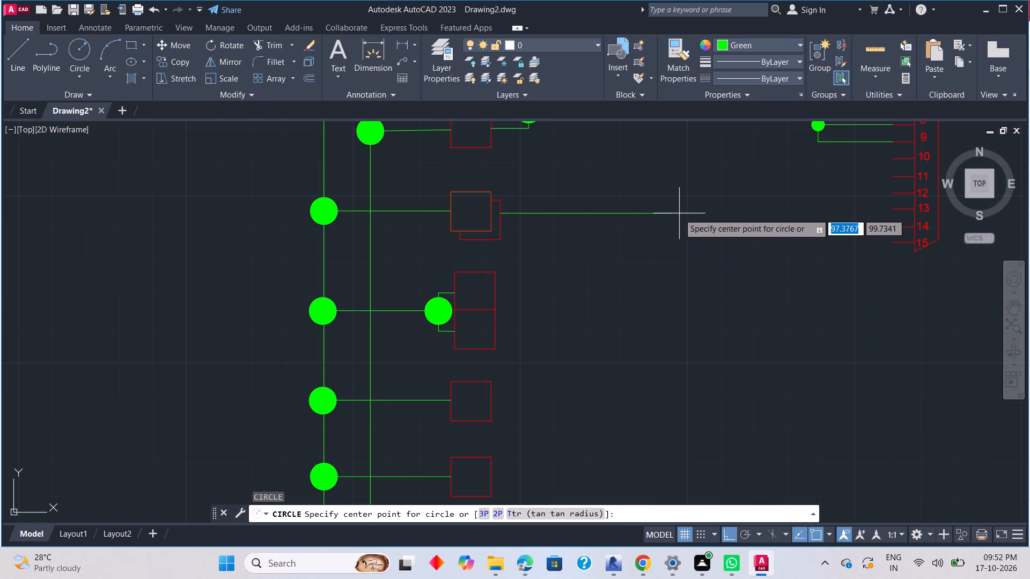
pyautogui.click(679, 213)
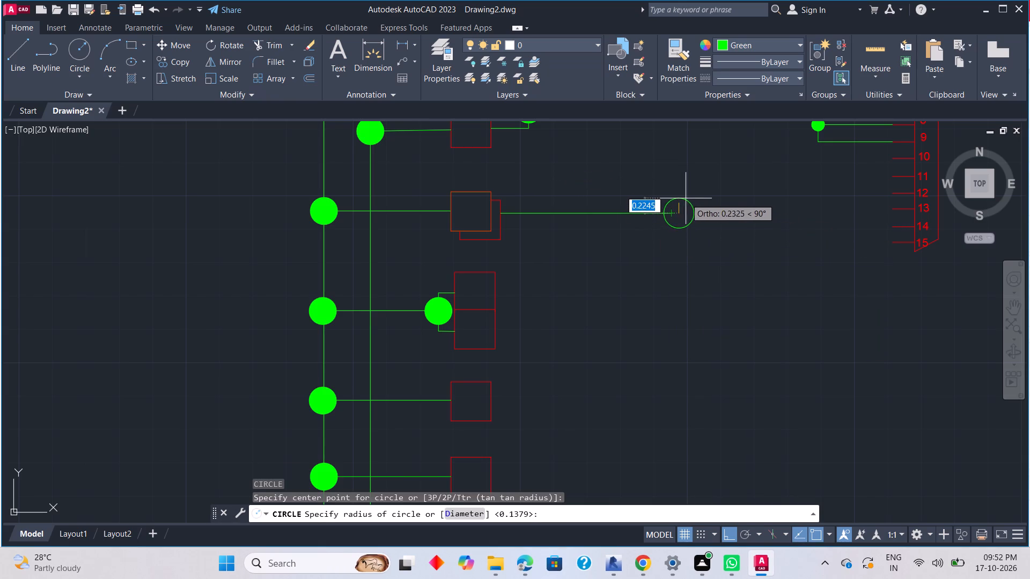
pyautogui.click(682, 204)
pyautogui.press('Escape')
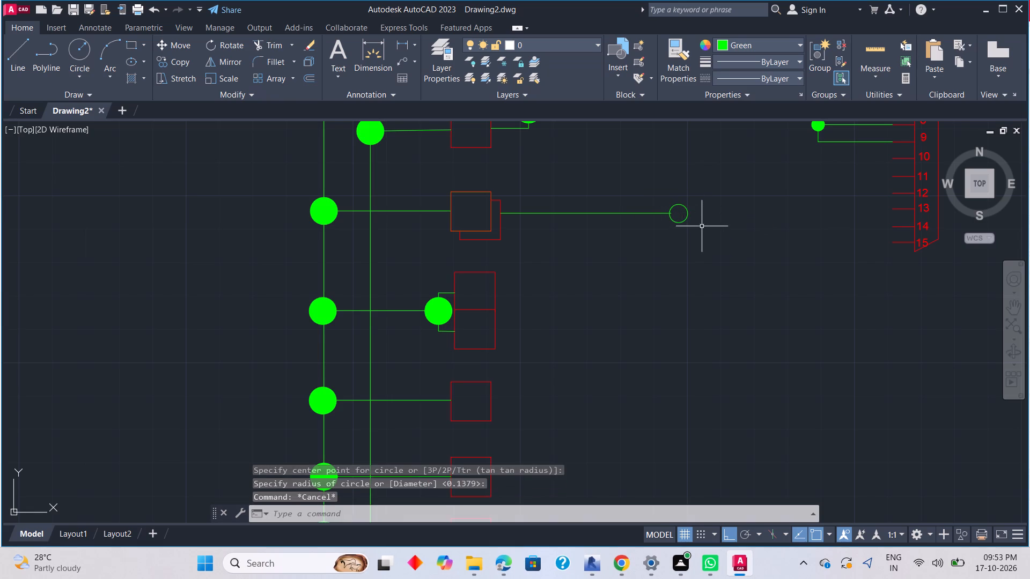
# Fill the new junction circle at the end of the overlapping boxes' wire with solid green hatch and finish hatching.
pyautogui.scroll(-3, 702, 225)
pyautogui.scroll(2, 706, 239)
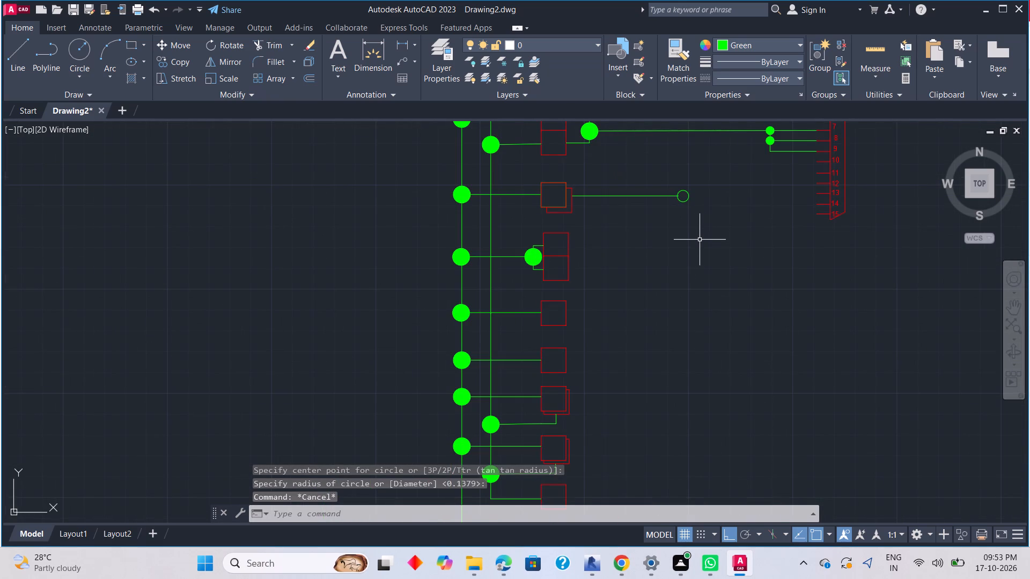
pyautogui.scroll(2, 698, 204)
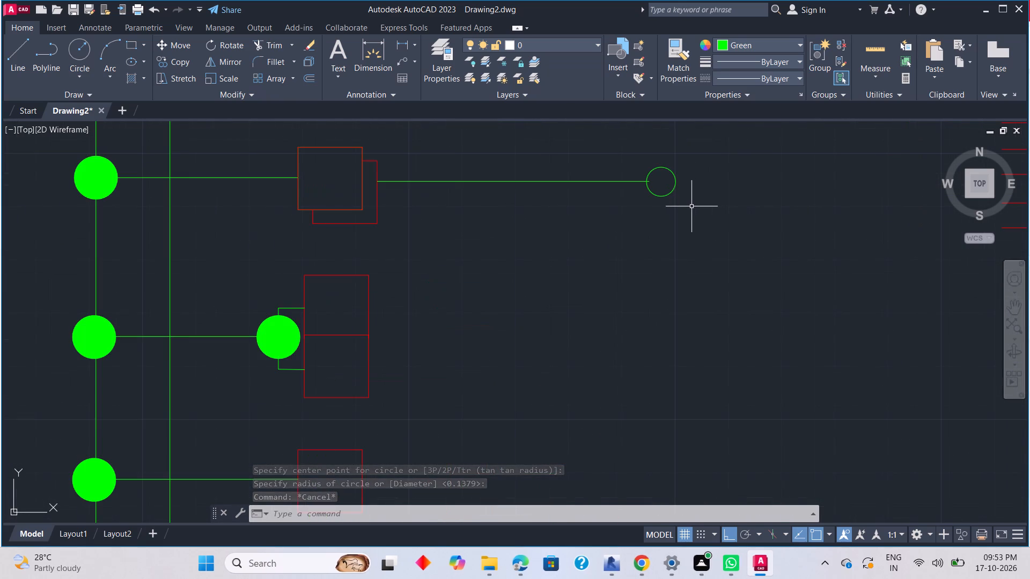
pyautogui.press('h')
pyautogui.press('space')
pyautogui.click(661, 185)
pyautogui.scroll(-4, 698, 316)
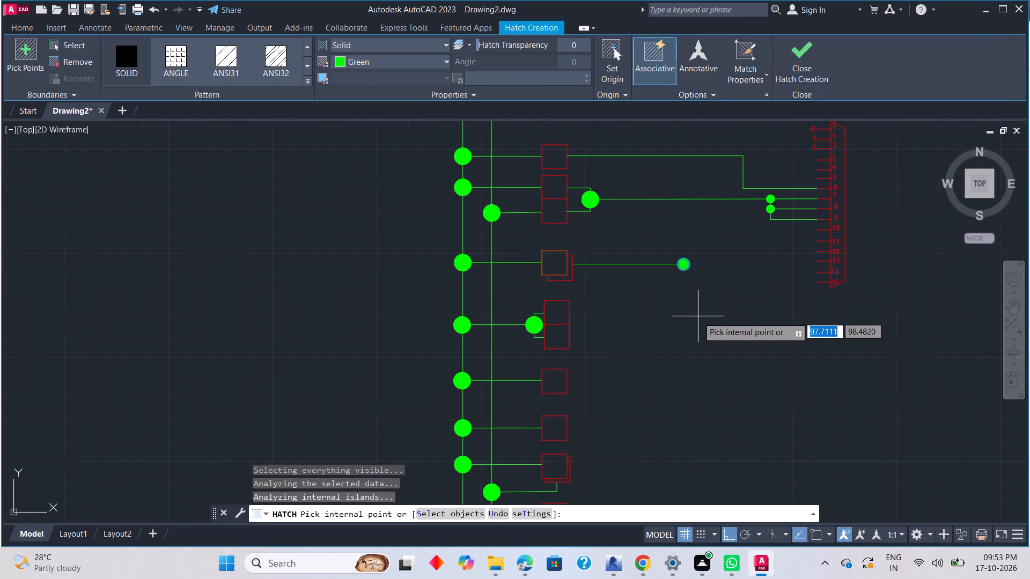
pyautogui.press('Escape')
pyautogui.press('Escape')
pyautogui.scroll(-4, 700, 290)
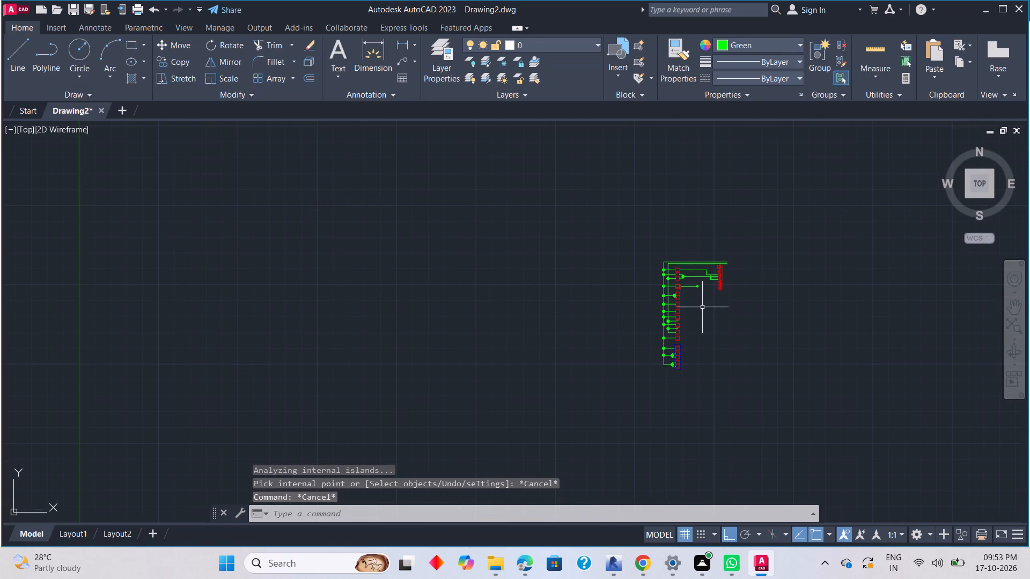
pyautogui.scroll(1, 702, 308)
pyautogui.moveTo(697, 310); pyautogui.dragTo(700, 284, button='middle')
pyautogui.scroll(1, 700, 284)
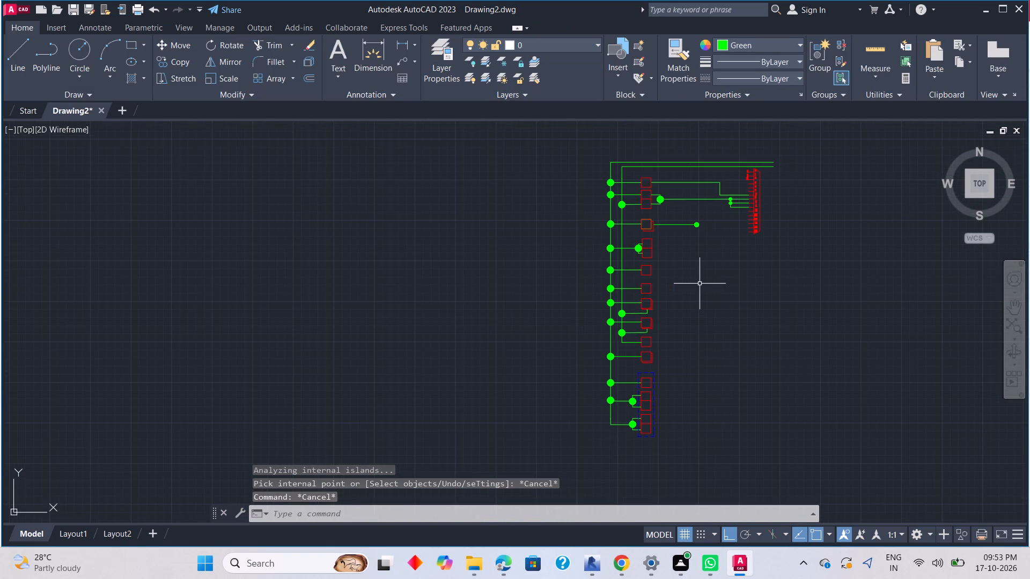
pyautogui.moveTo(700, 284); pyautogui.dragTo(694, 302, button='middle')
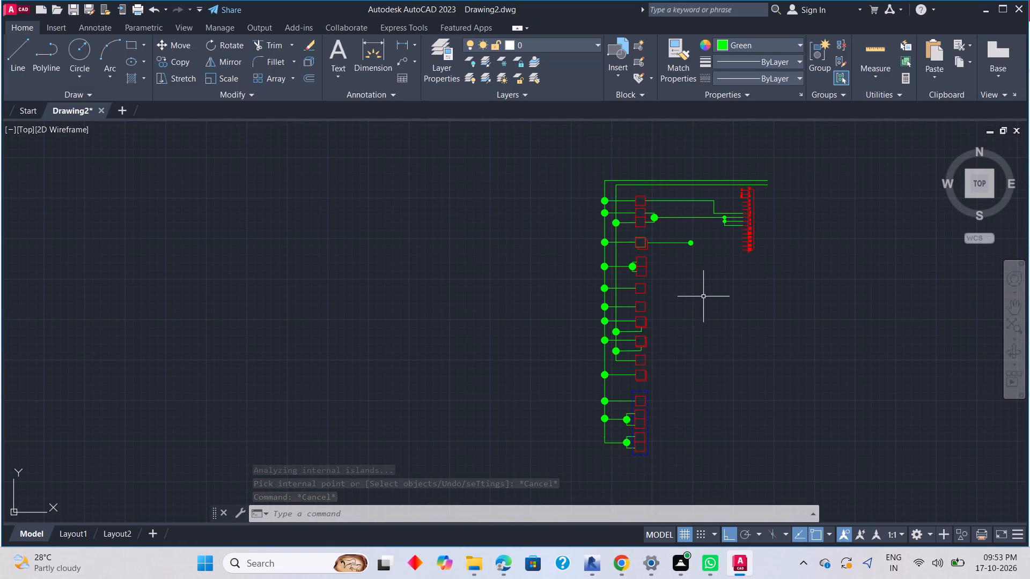
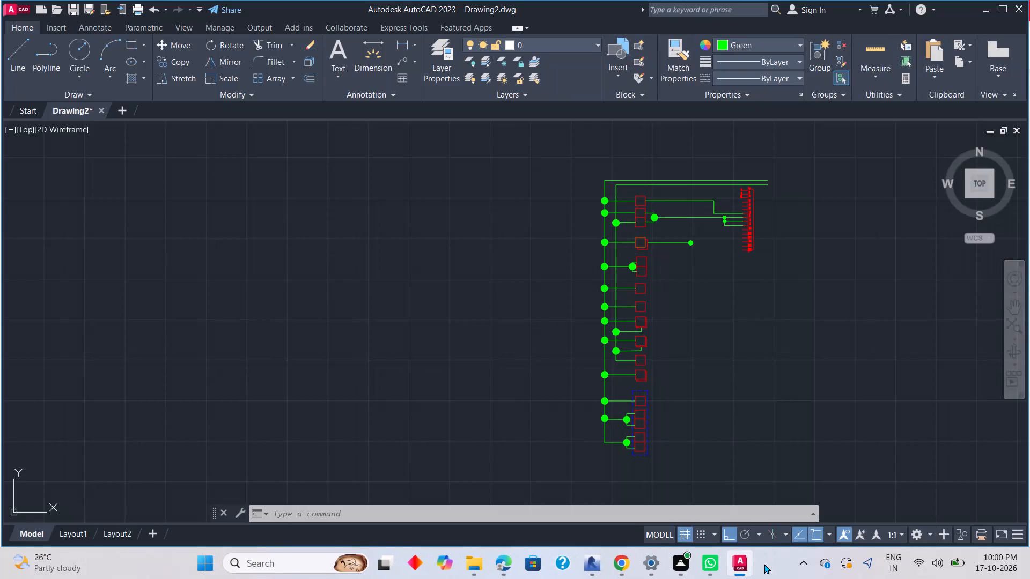
# Draw a horizontal wire about 3.2 units long from connector pin 10, ending directly above the small junction circle on the overlapping boxes' wire.
pyautogui.scroll(3, 734, 257)
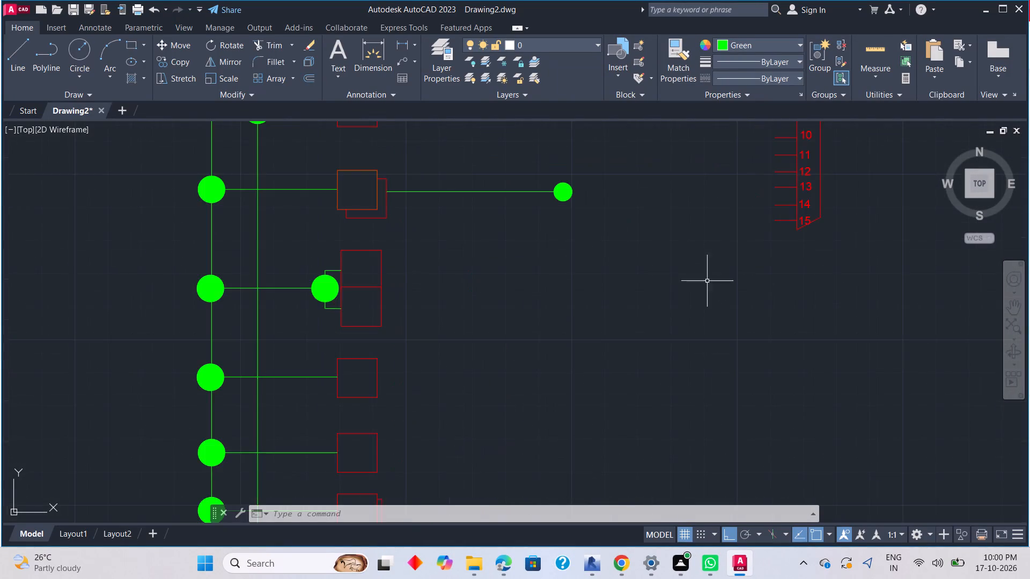
pyautogui.scroll(-3, 671, 298)
pyautogui.scroll(2, 617, 315)
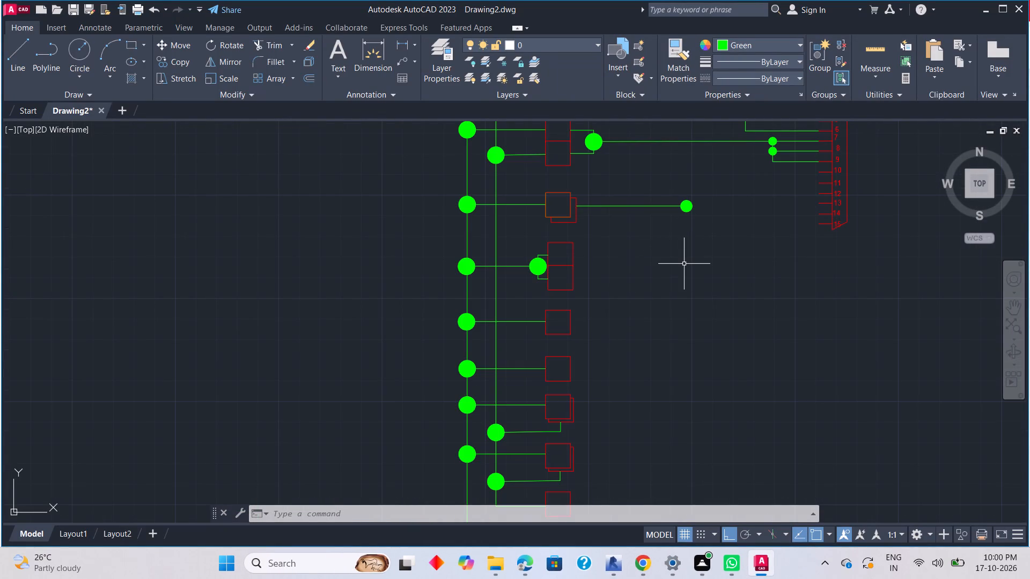
pyautogui.write('L')
pyautogui.press('space')
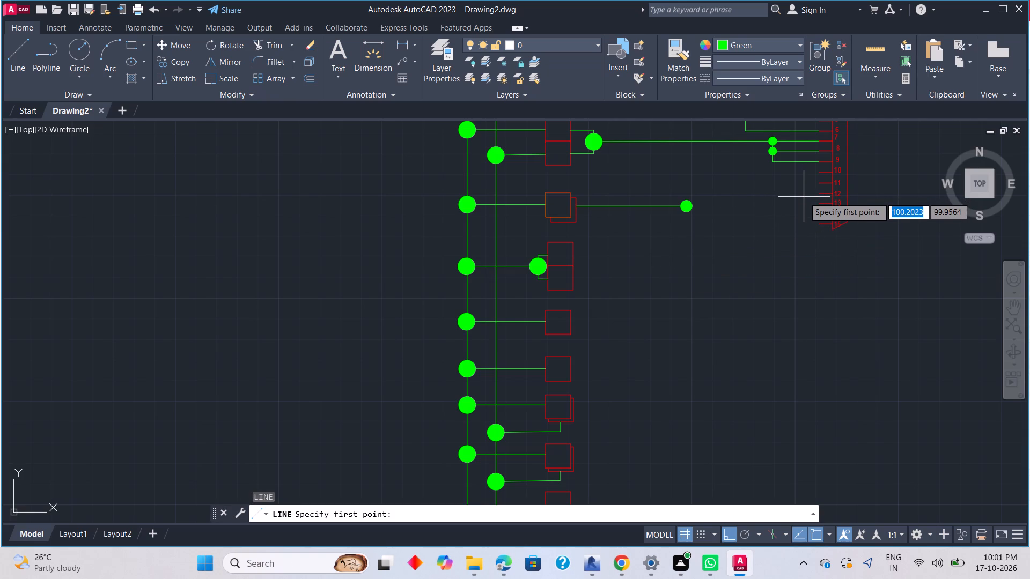
pyautogui.scroll(2, 804, 197)
pyautogui.moveTo(832, 162); pyautogui.dragTo(828, 195, button='middle')
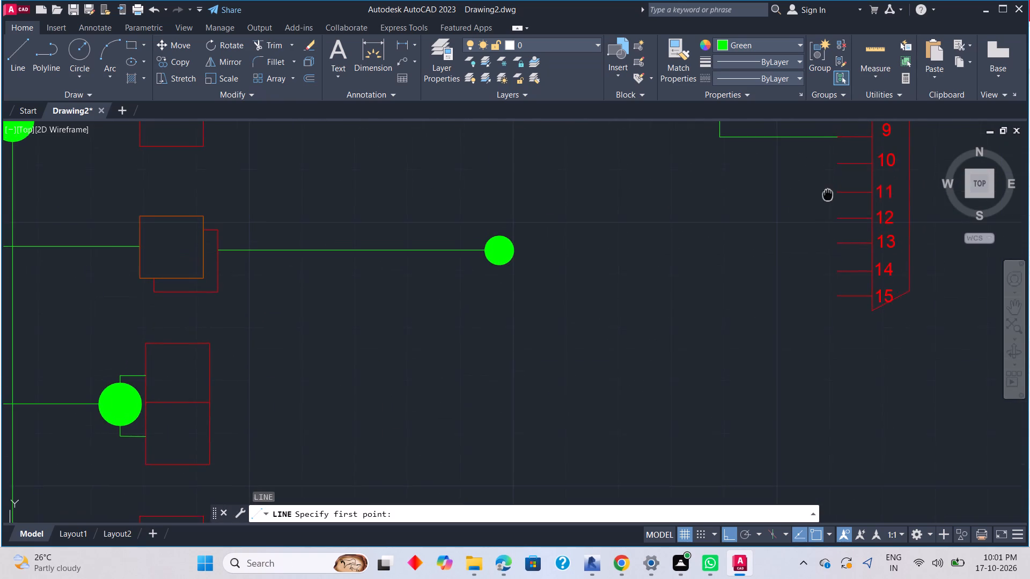
pyautogui.moveTo(828, 195); pyautogui.dragTo(828, 196, button='middle')
pyautogui.click(835, 167)
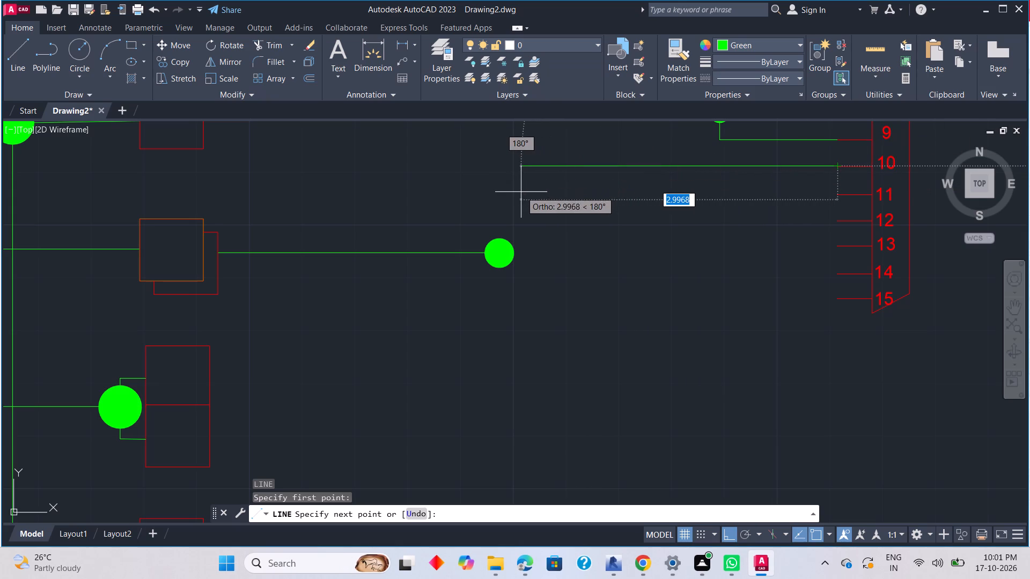
pyautogui.click(507, 164)
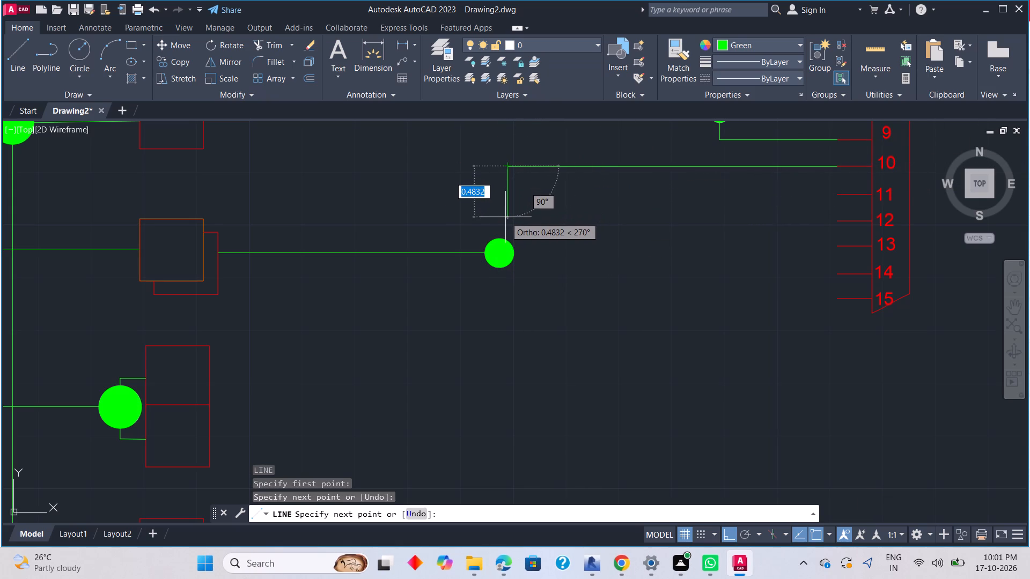
pyautogui.hotkey('ctrl', 'z')
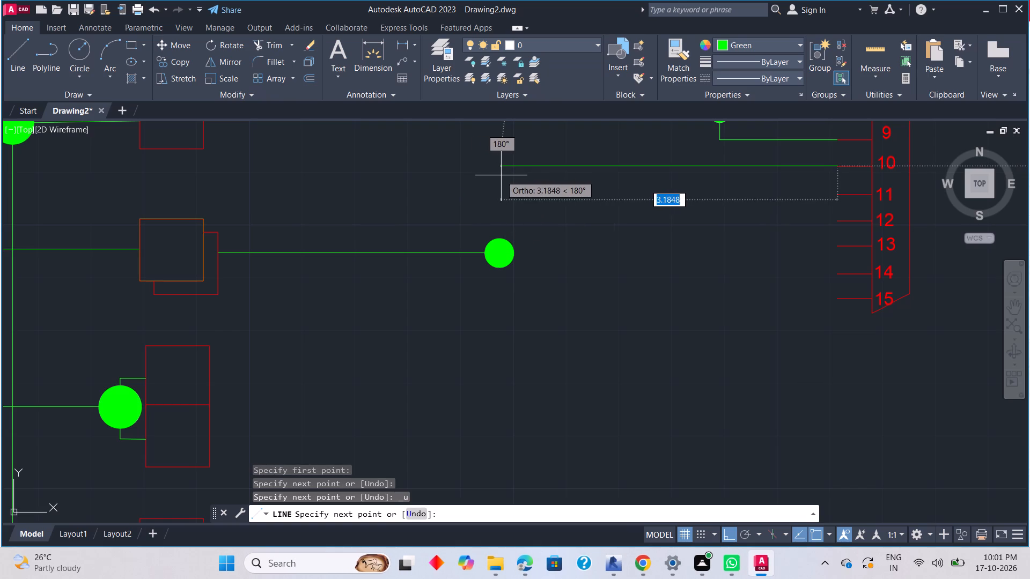
pyautogui.click(502, 175)
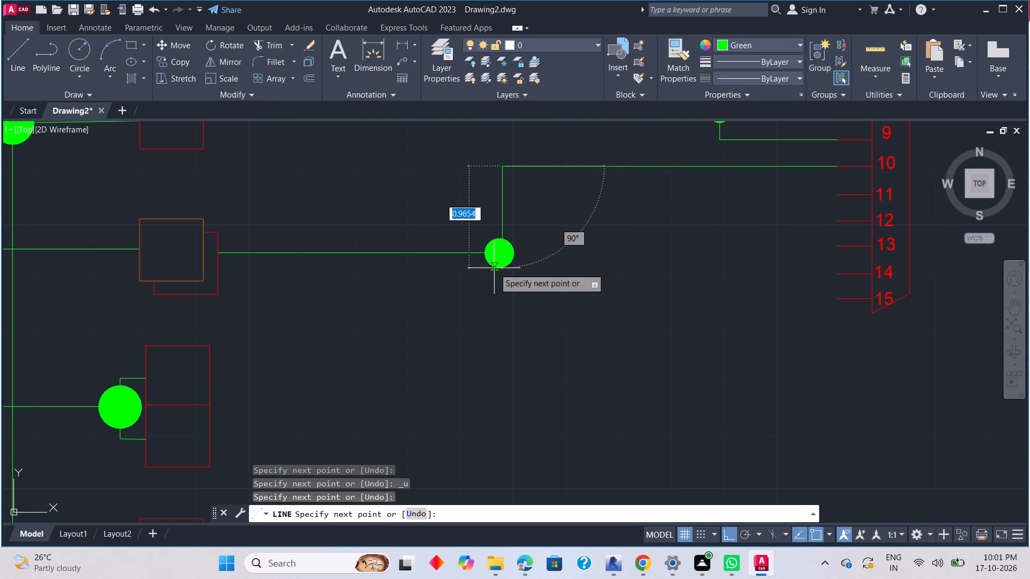
pyautogui.scroll(3, 498, 245)
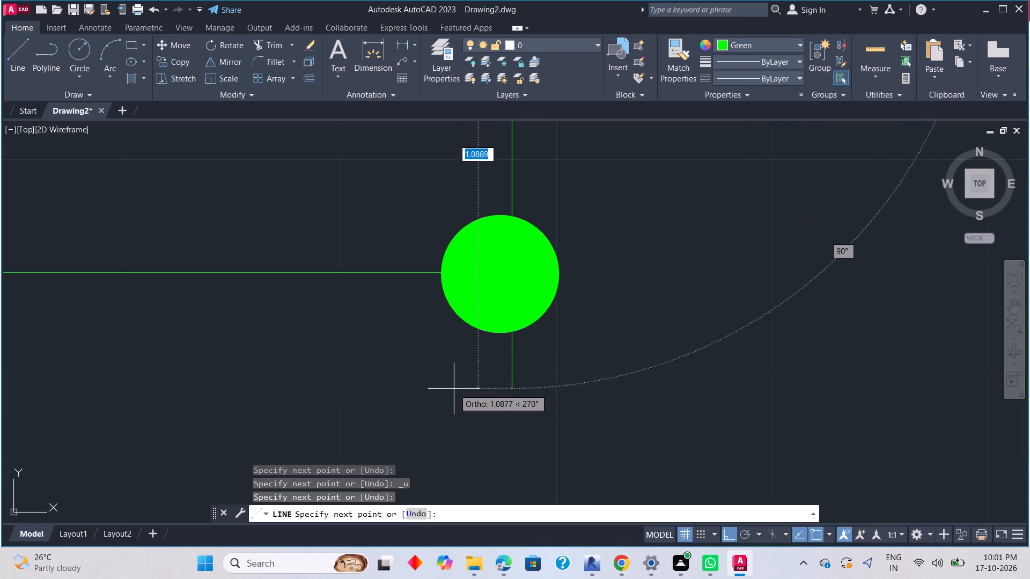
pyautogui.hotkey('ctrl', 'z')
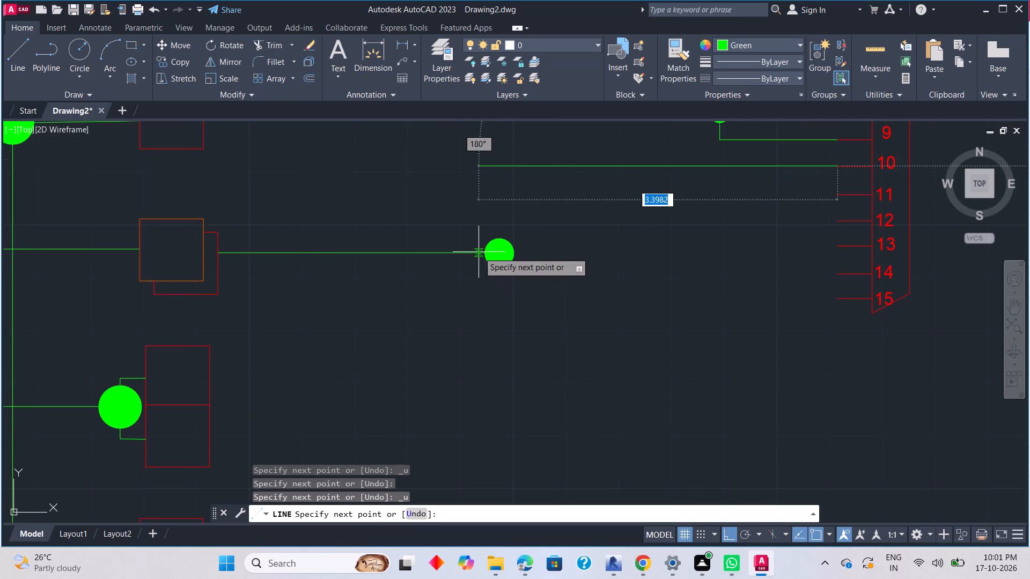
pyautogui.moveTo(470, 233); pyautogui.dragTo(476, 261, button='middle')
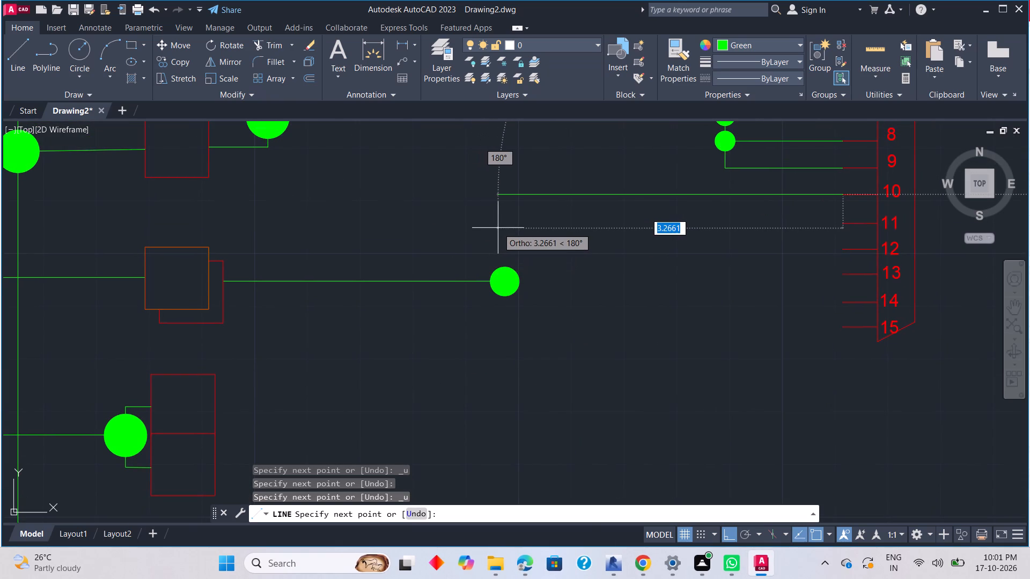
pyautogui.click(499, 228)
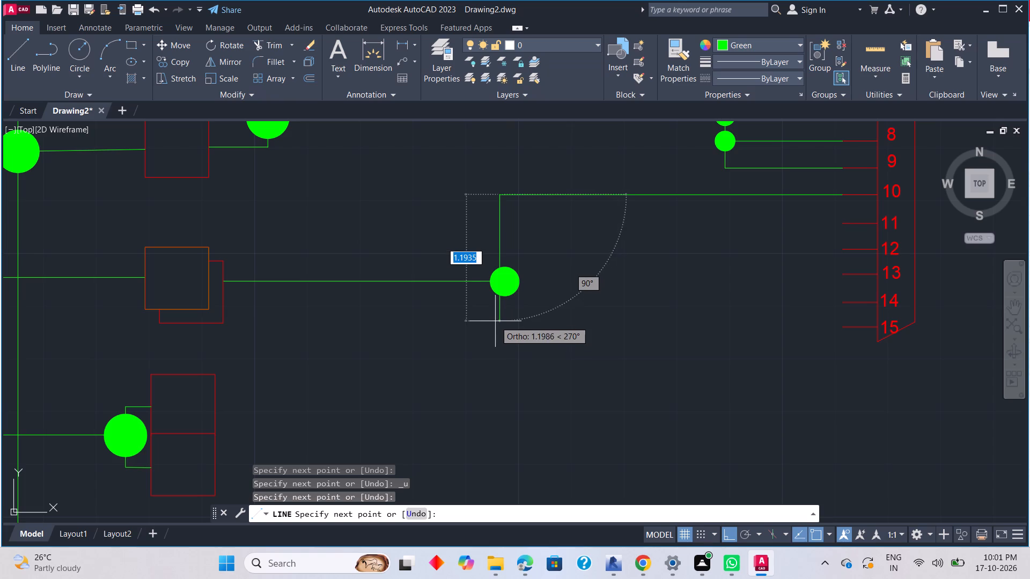
pyautogui.hotkey('ctrl', 'z')
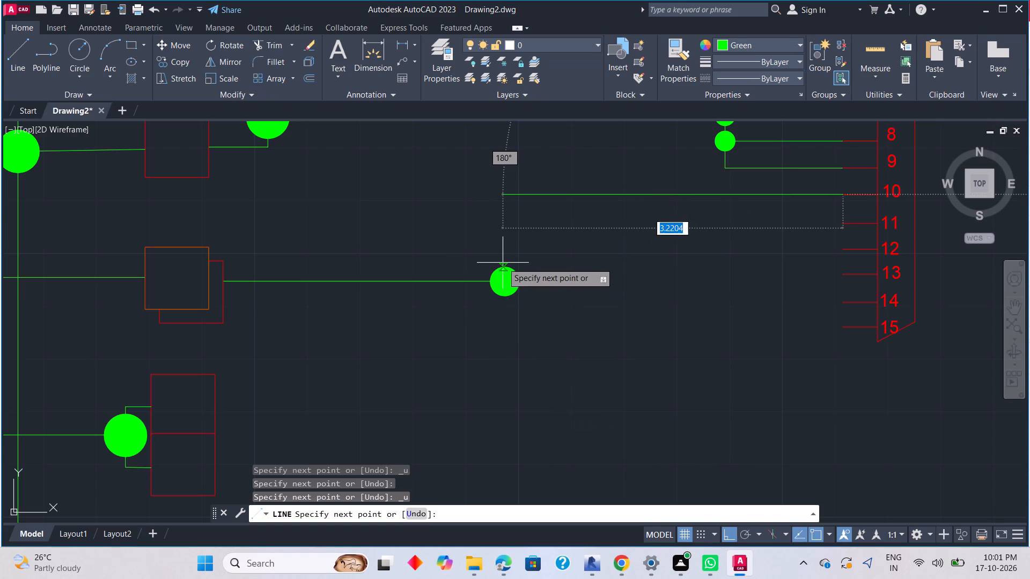
pyautogui.click(504, 263)
pyautogui.hotkey('ctrl', 'z')
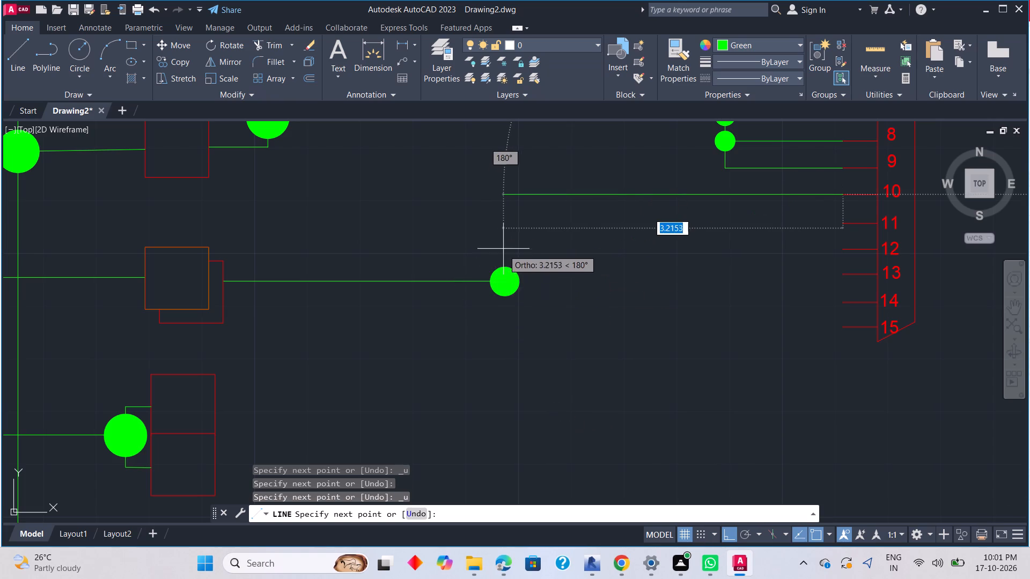
pyautogui.moveTo(507, 225); pyautogui.dragTo(506, 230)
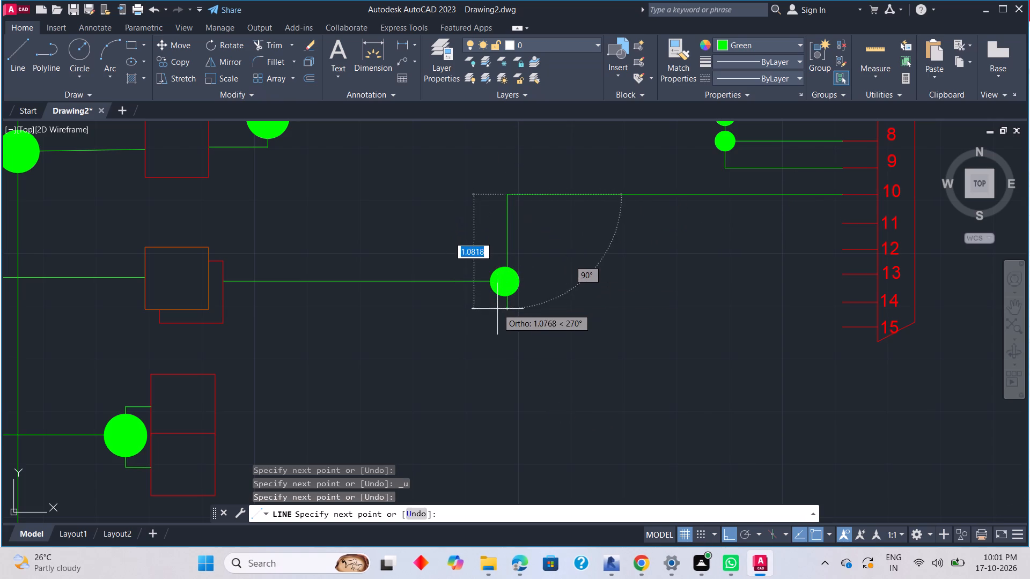
pyautogui.hotkey('ctrl', 'z')
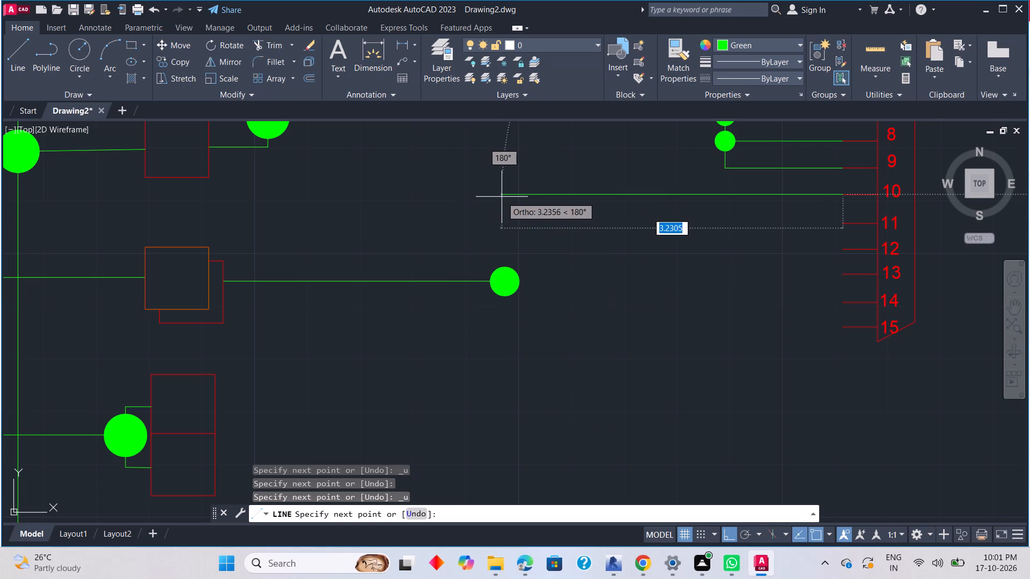
pyautogui.keyDown('ctrl'); pyautogui.click(505, 197); pyautogui.keyUp('ctrl')
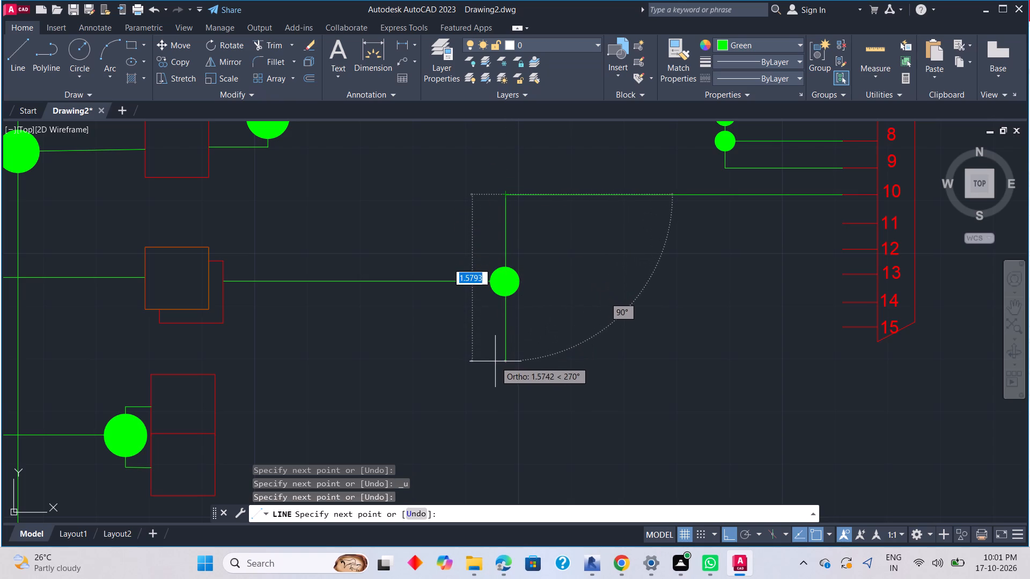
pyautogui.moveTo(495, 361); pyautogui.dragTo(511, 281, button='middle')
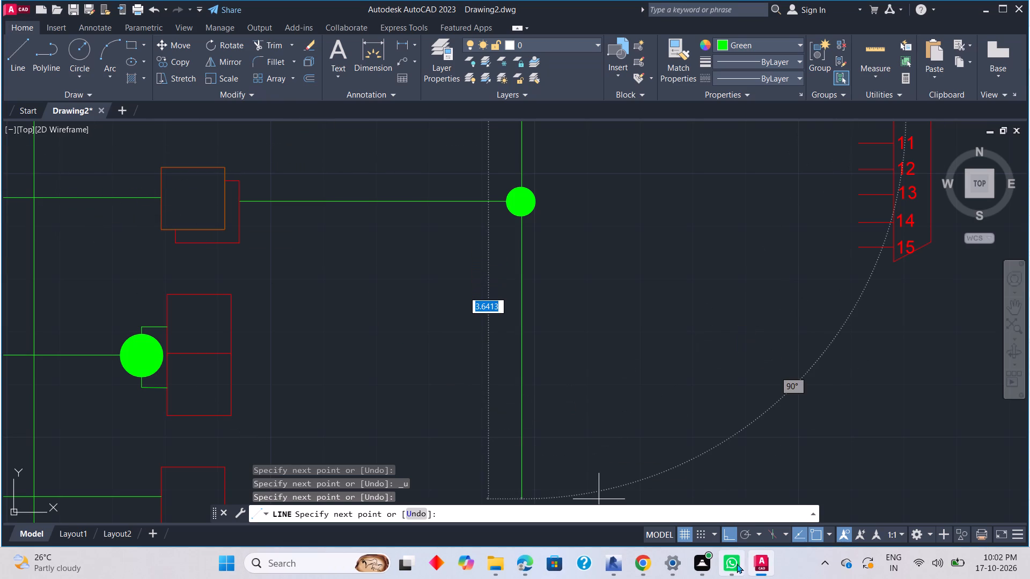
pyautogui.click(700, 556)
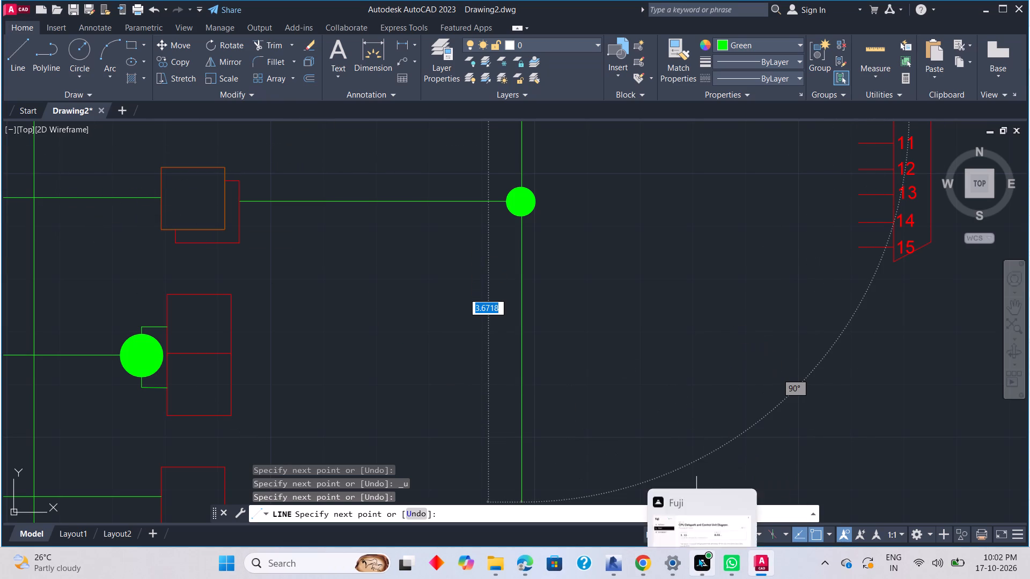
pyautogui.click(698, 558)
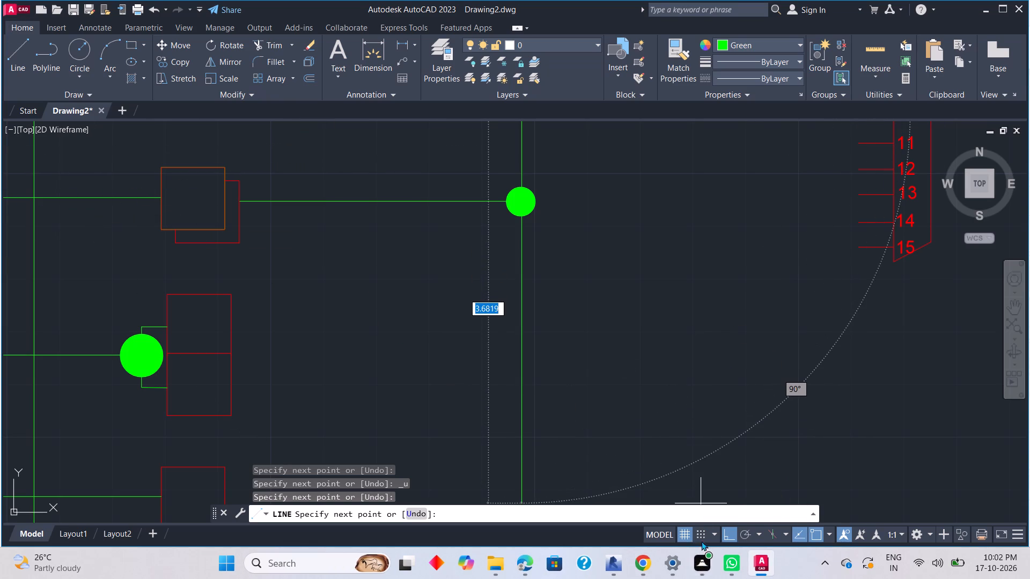
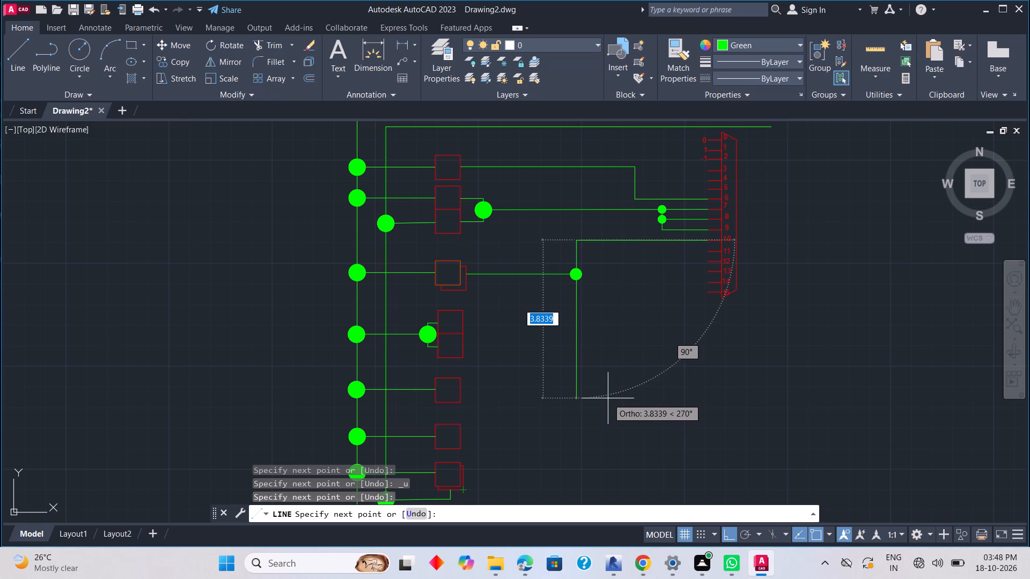
# Draw a horizontal wire from the upper box of the stacked pair below the overlapping boxes, ending just beyond the small junction circle above.
pyautogui.press('Escape')
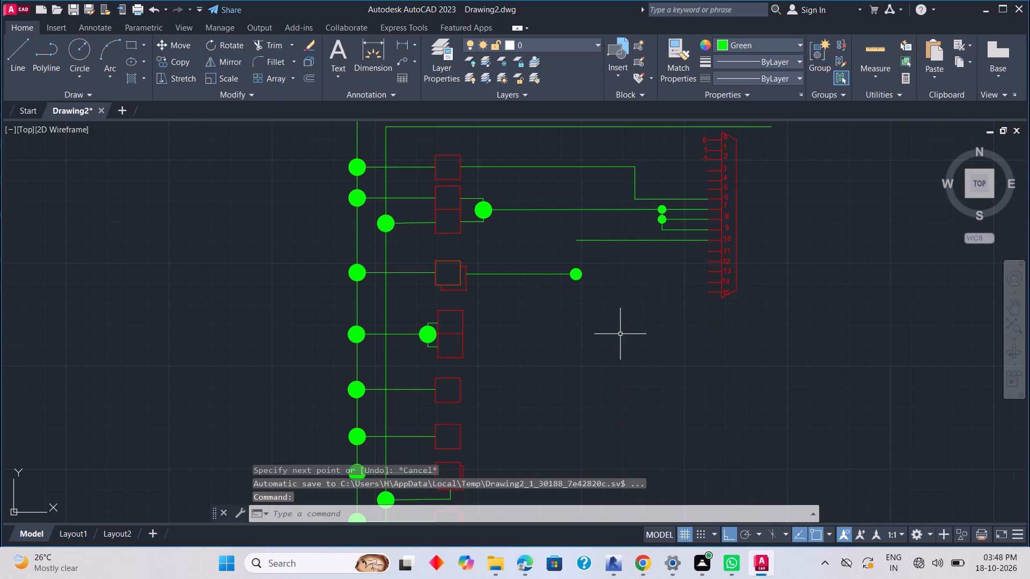
pyautogui.write('L')
pyautogui.press('space')
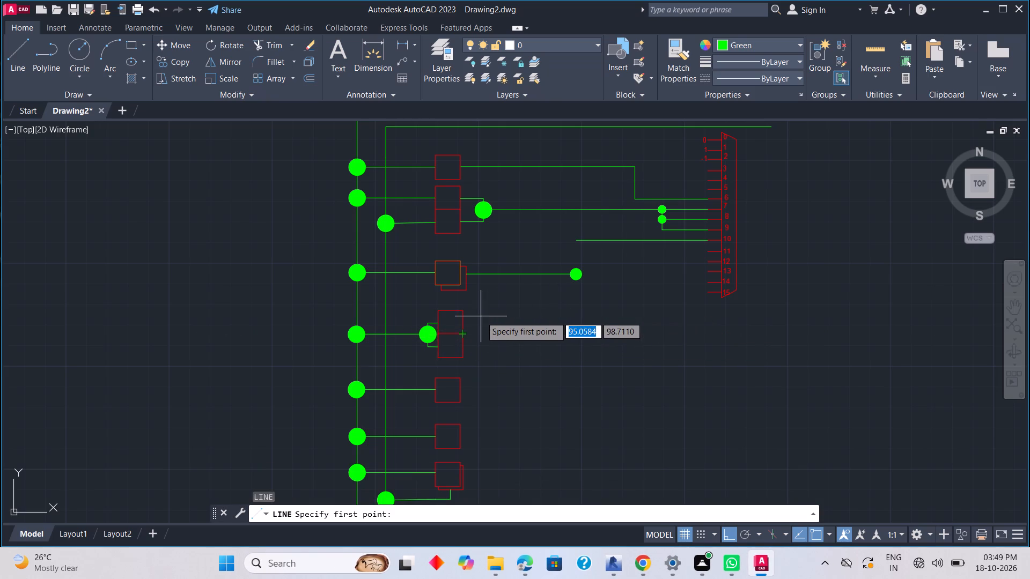
pyautogui.scroll(4, 479, 316)
pyautogui.click(380, 331)
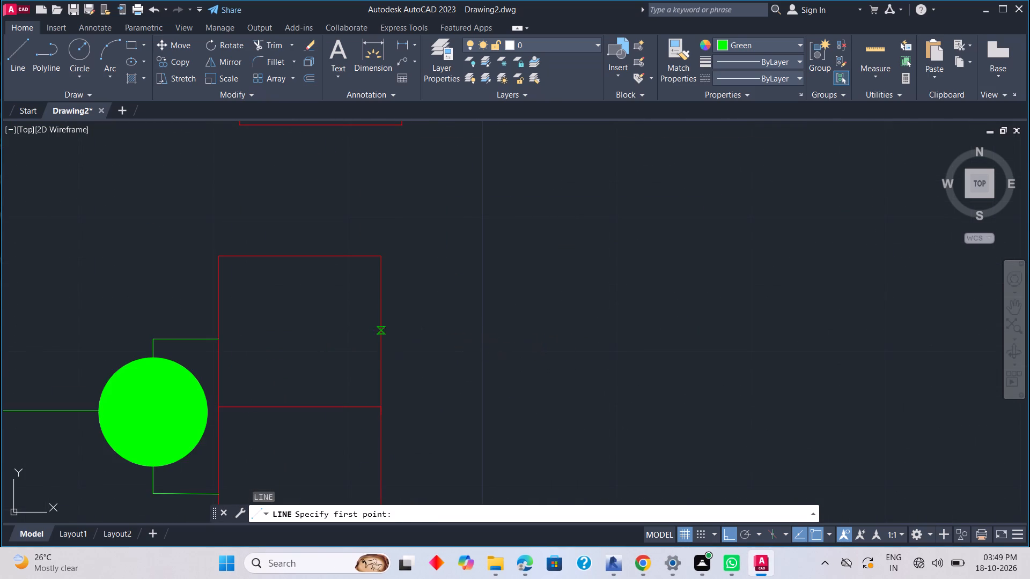
pyautogui.scroll(-6, 511, 339)
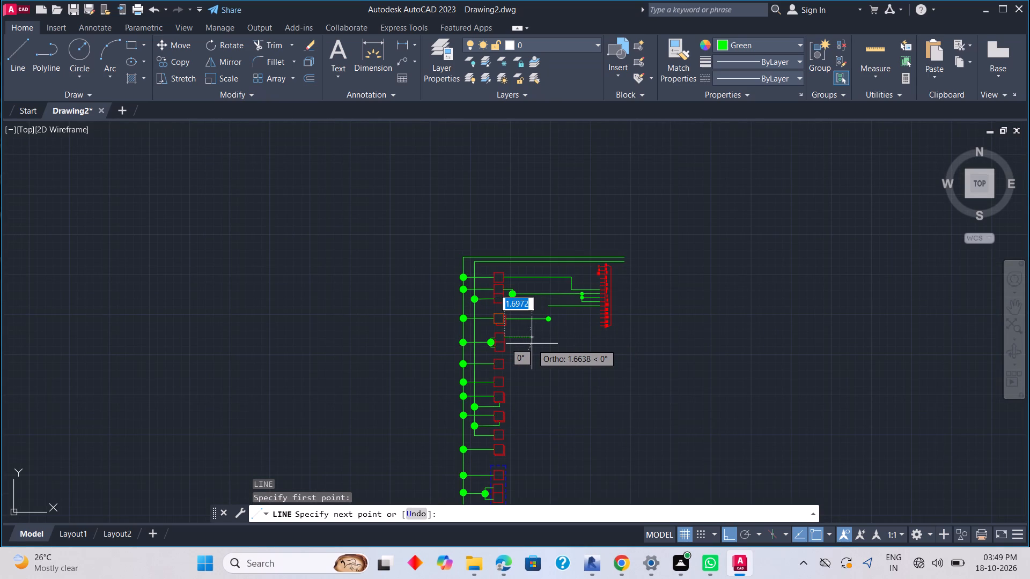
pyautogui.scroll(3, 533, 344)
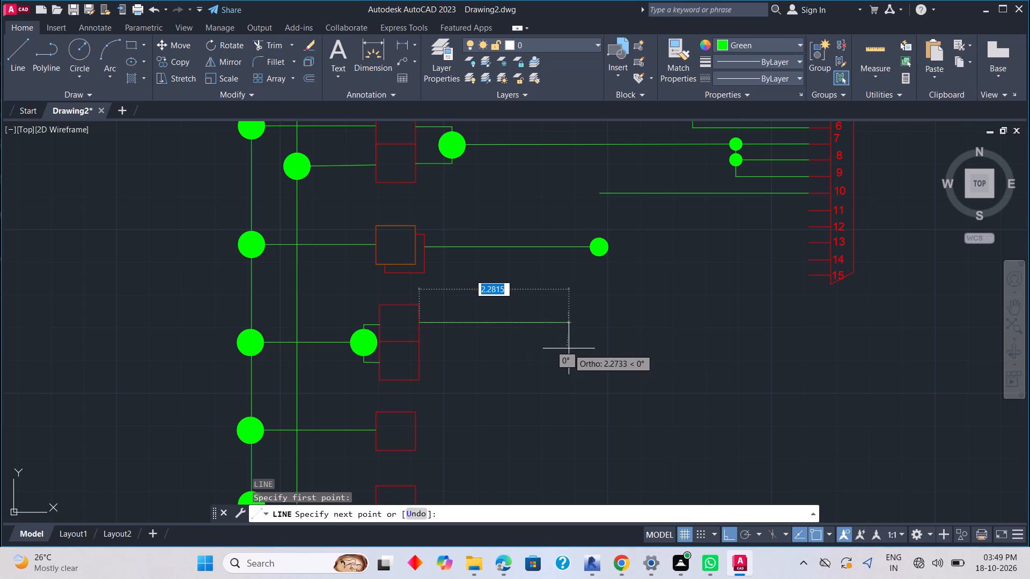
pyautogui.click(523, 348)
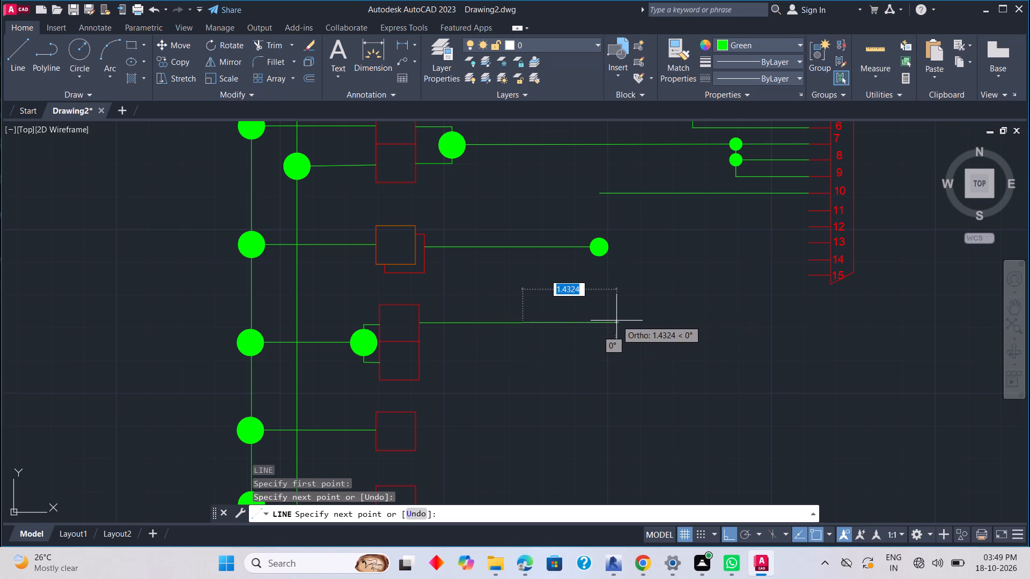
pyautogui.hotkey('ctrl', 'z')
pyautogui.click(641, 319)
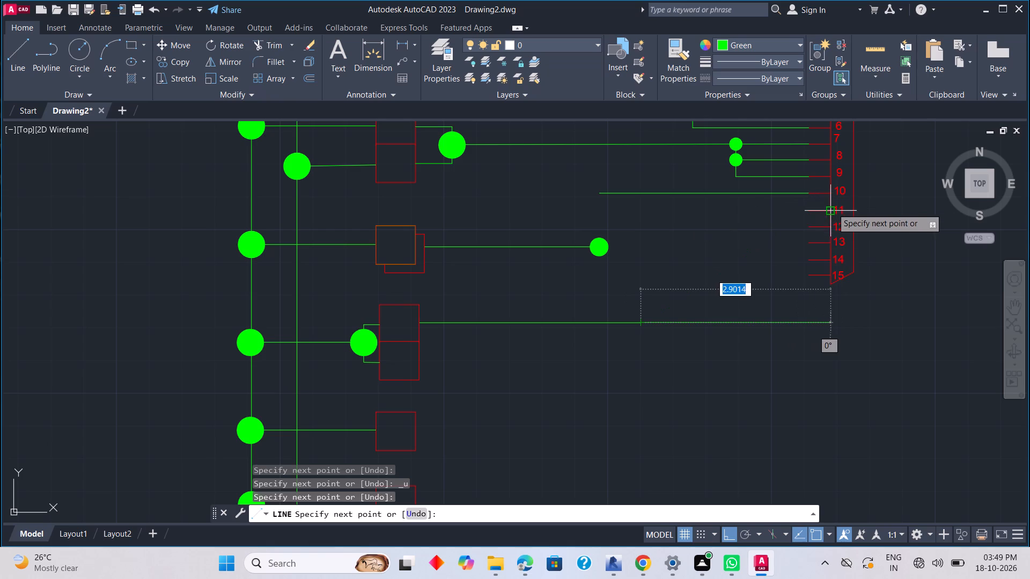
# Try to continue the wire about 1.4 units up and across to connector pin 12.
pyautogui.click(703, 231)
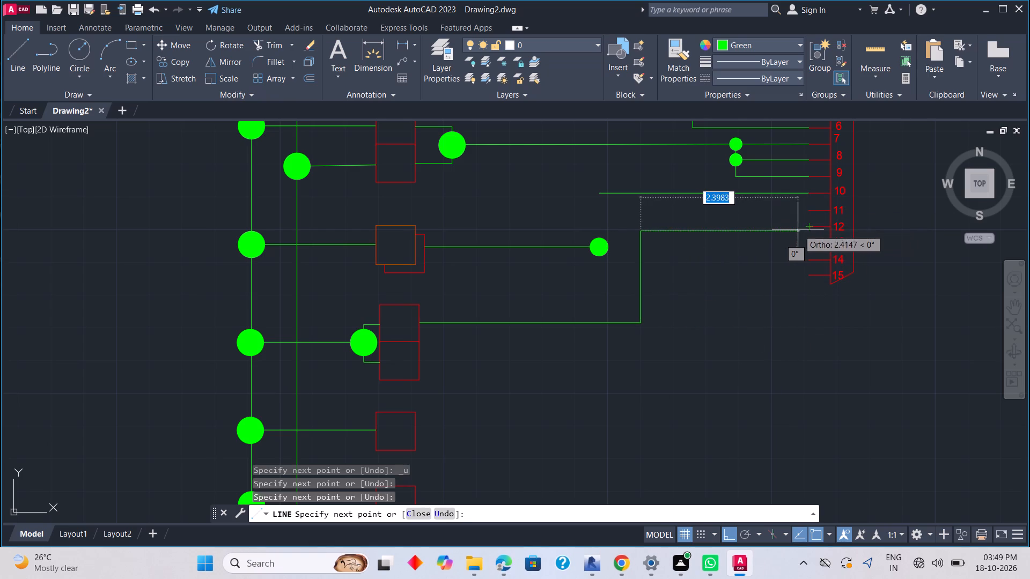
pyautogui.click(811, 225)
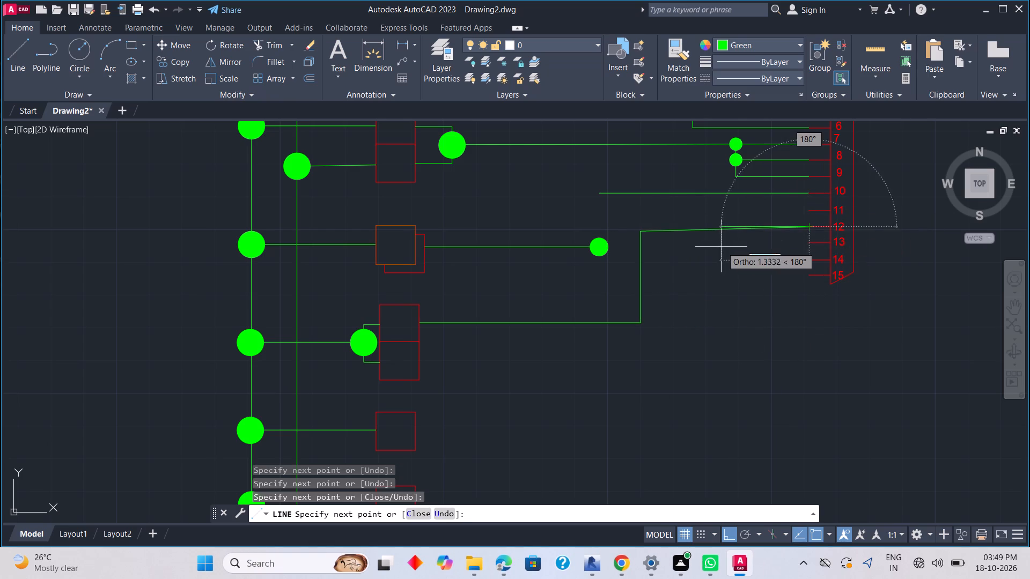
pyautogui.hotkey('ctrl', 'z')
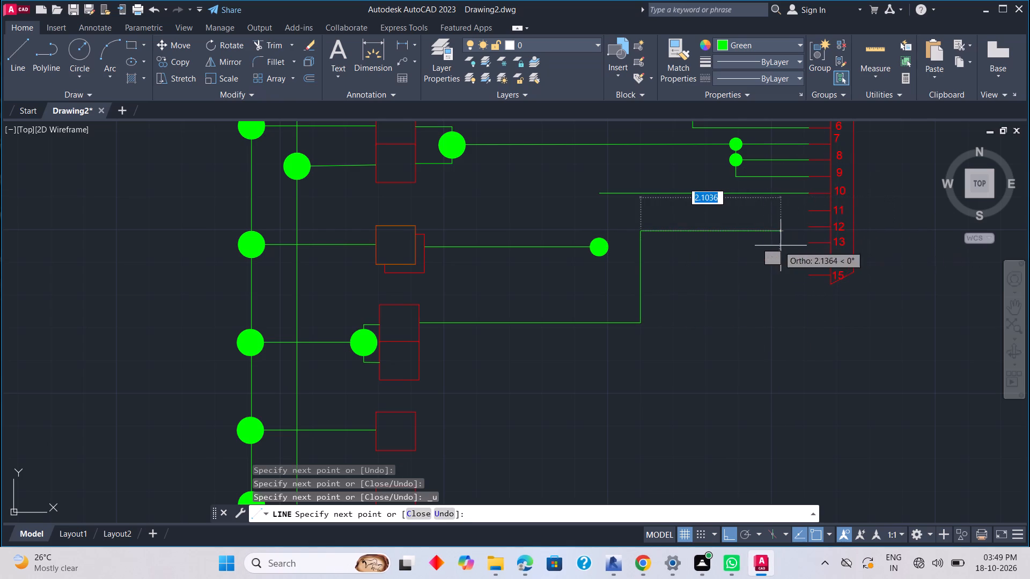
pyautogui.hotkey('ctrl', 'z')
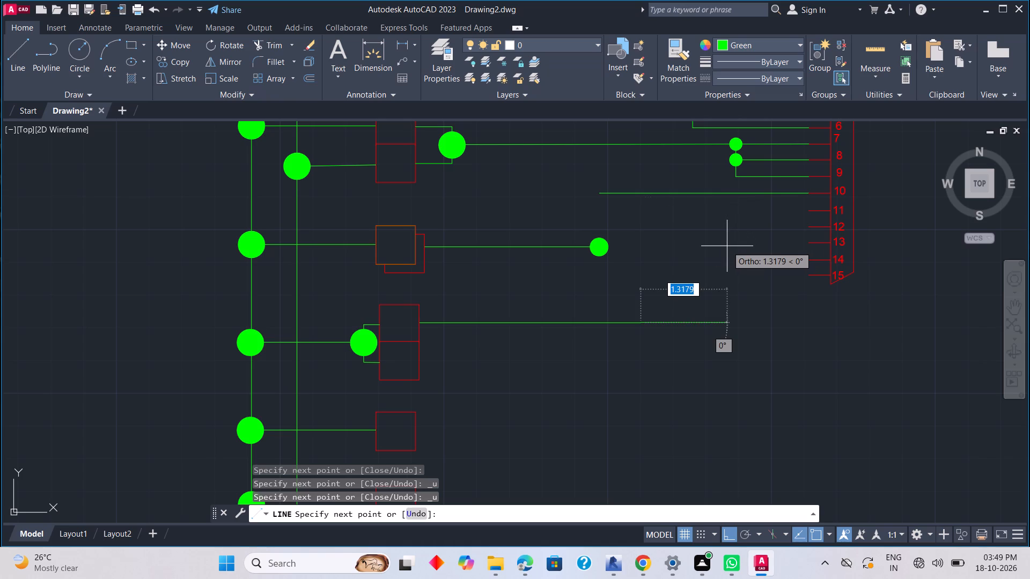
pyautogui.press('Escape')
# Draw a wire from connector pin 12 about 2.1 units horizontally towards the boxes and about 1.5 units down past the stacked boxes' wire level.
pyautogui.write('L')
pyautogui.press('space')
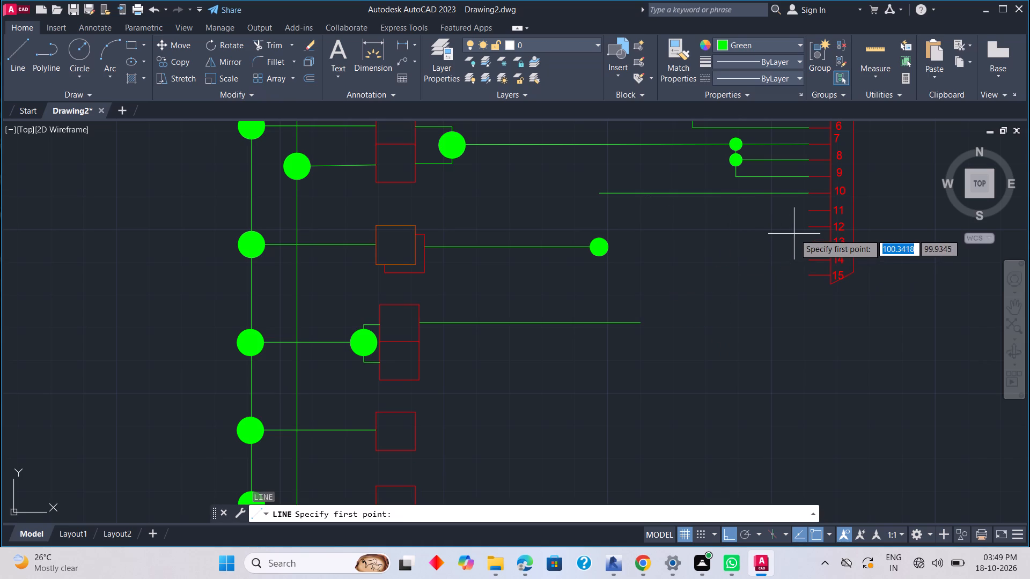
pyautogui.click(811, 228)
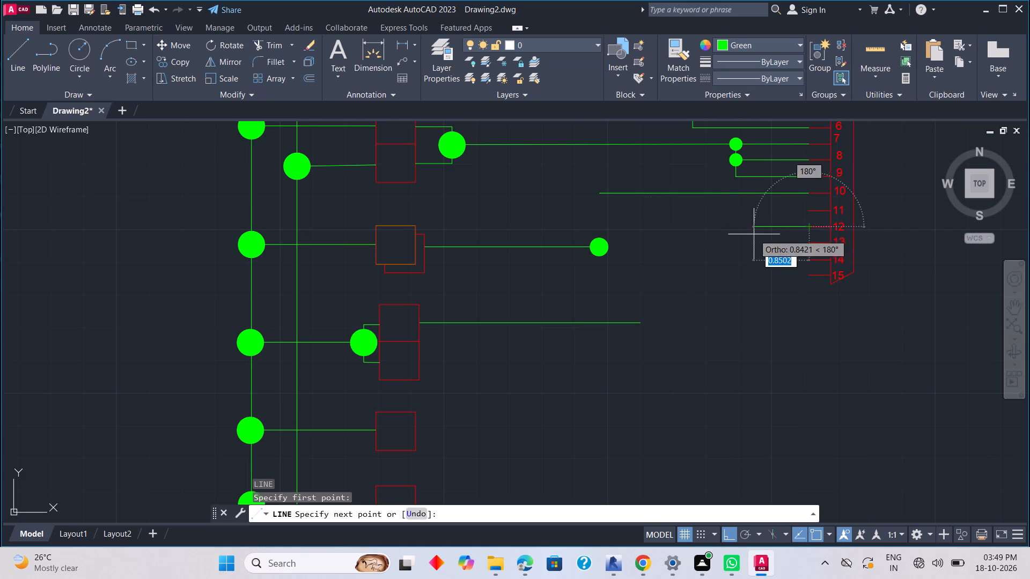
pyautogui.click(672, 236)
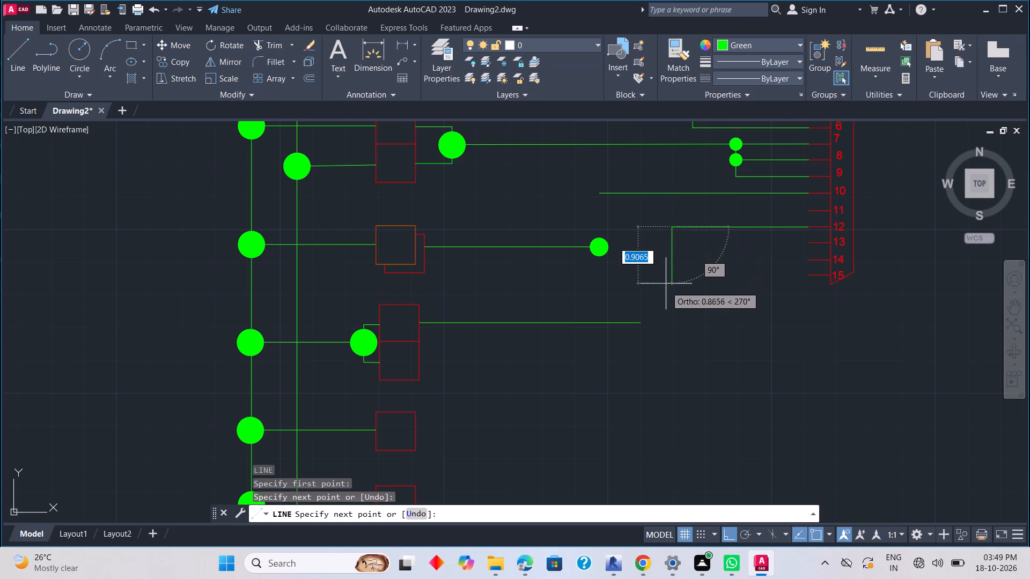
pyautogui.click(680, 315)
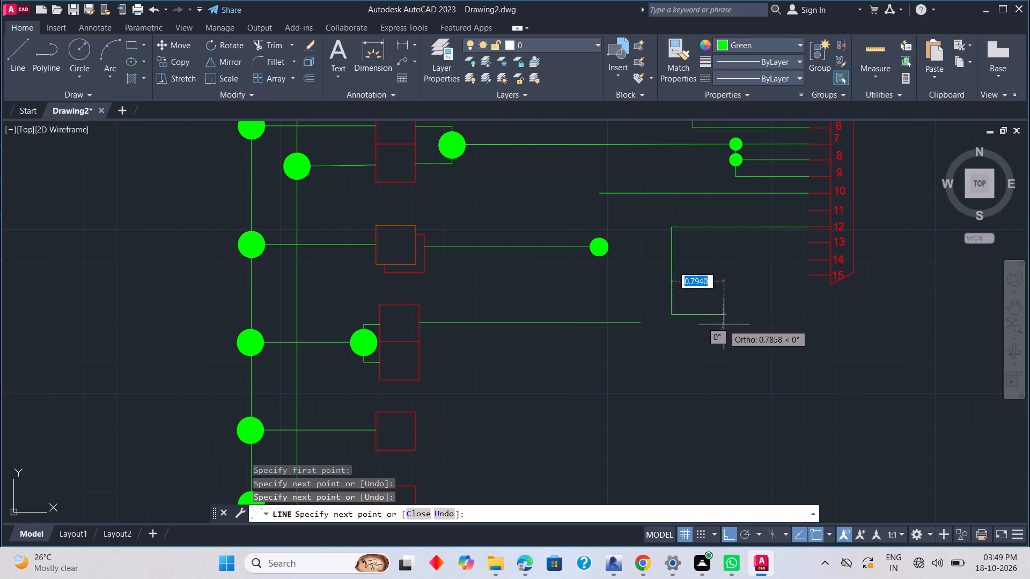
pyautogui.hotkey('ctrl', 'z')
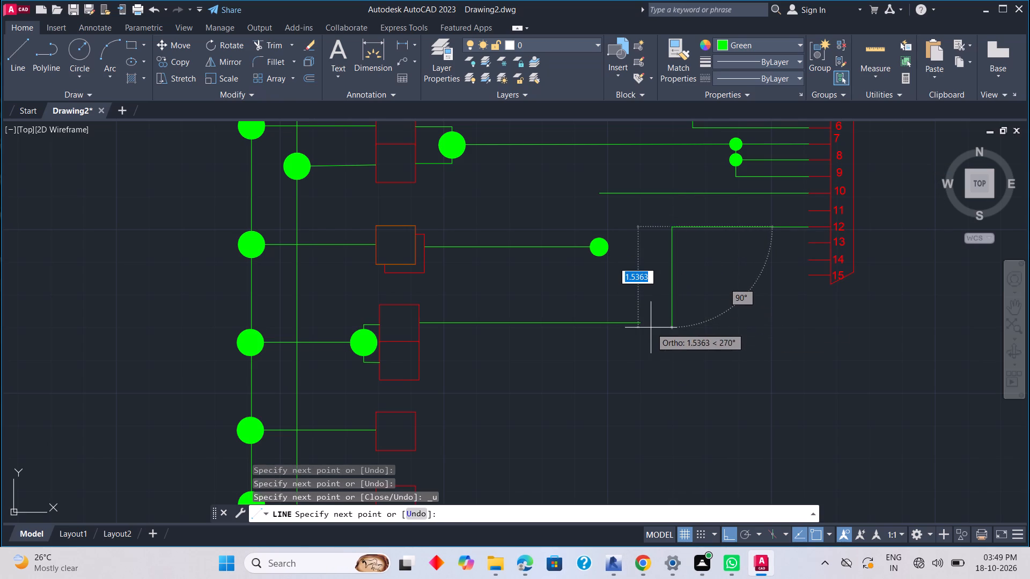
pyautogui.click(651, 328)
pyautogui.press('Escape')
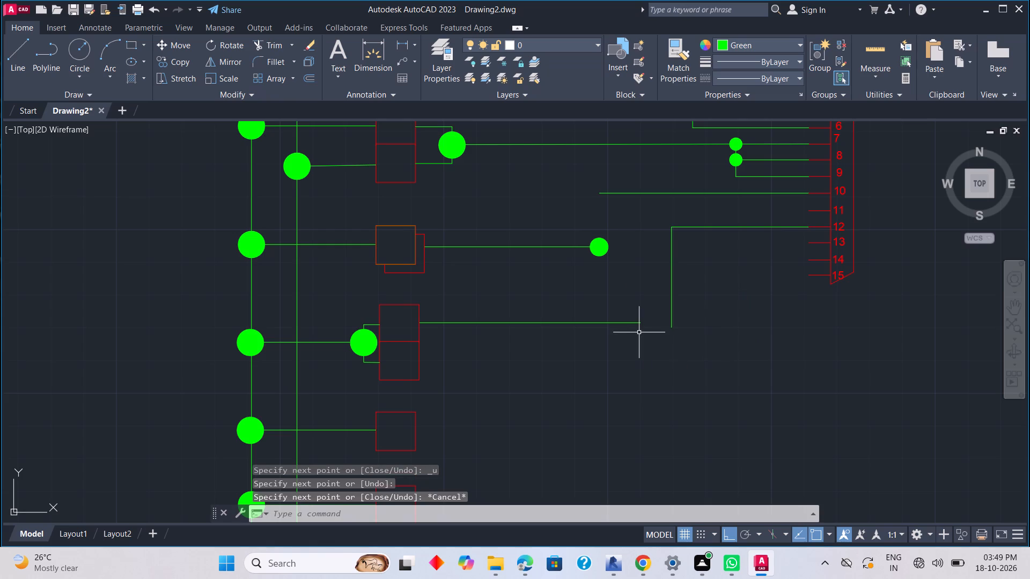
# Extend the stacked boxes' horizontal wire to the vertical wire from pin 12 and trim the vertical overhang below the corner.
pyautogui.press('e')
pyautogui.press('x')
pyautogui.press('space')
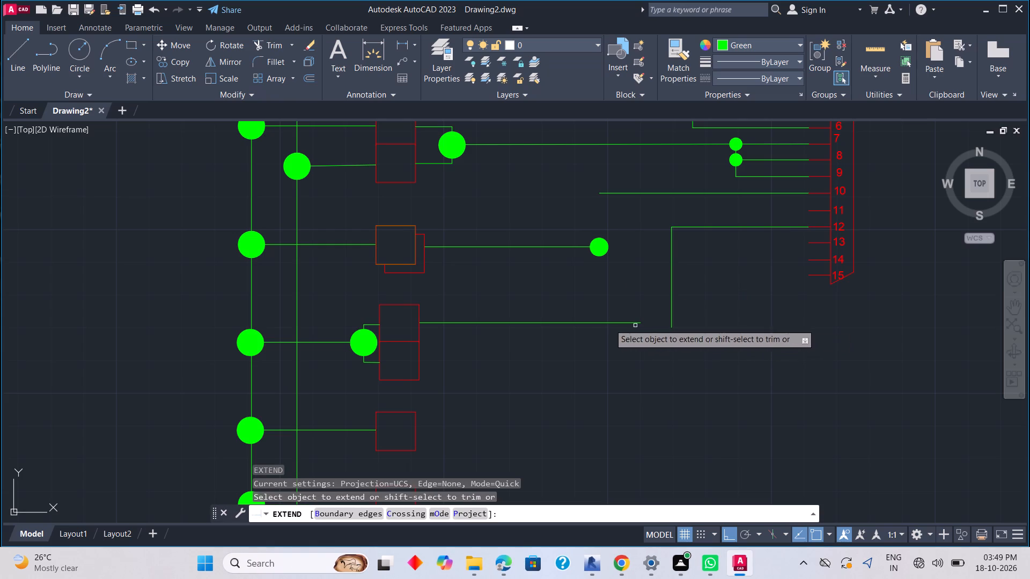
pyautogui.click(604, 322)
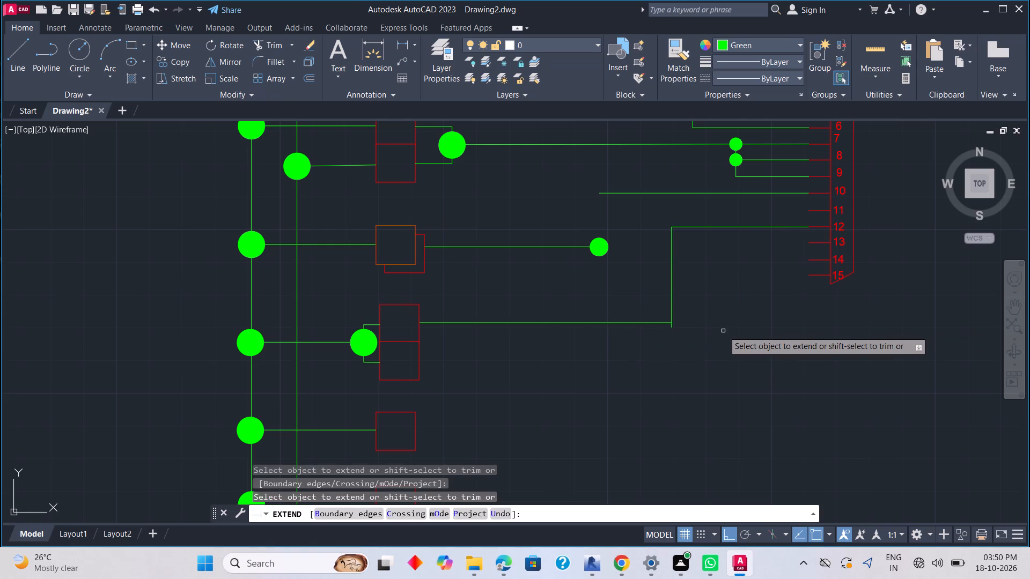
pyautogui.keyDown('shift'); pyautogui.click(673, 329); pyautogui.keyUp('shift')
pyautogui.press('Escape')
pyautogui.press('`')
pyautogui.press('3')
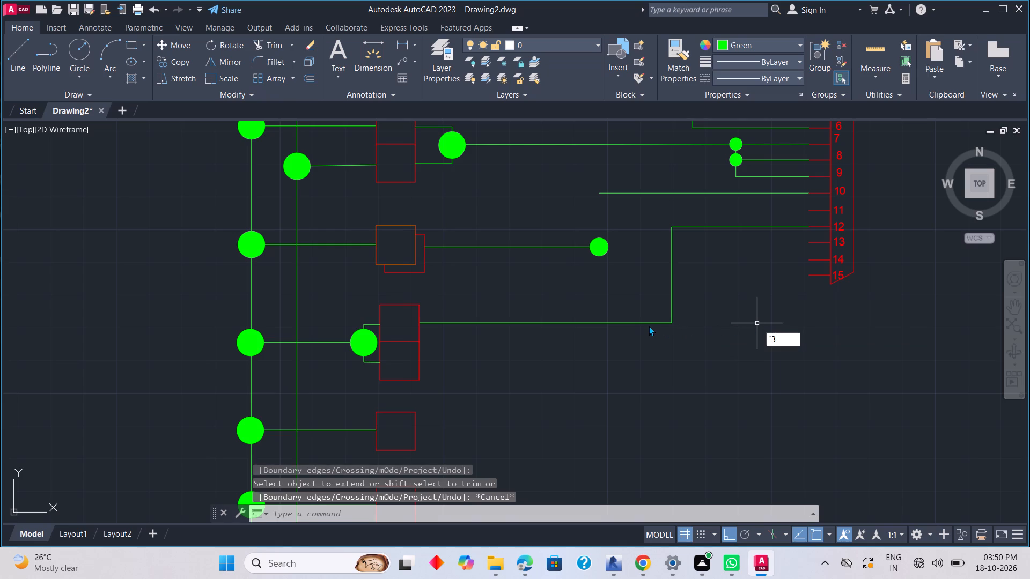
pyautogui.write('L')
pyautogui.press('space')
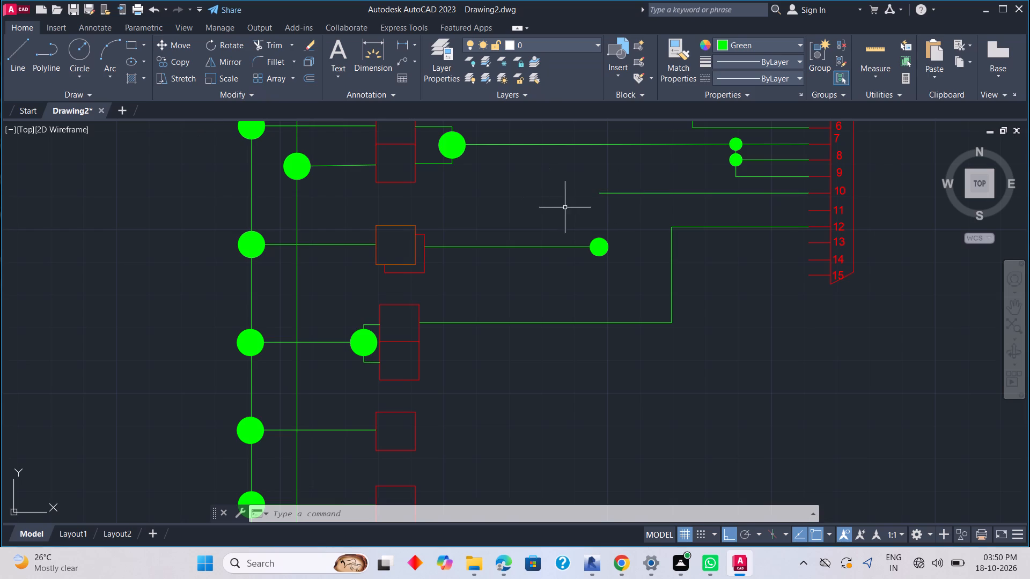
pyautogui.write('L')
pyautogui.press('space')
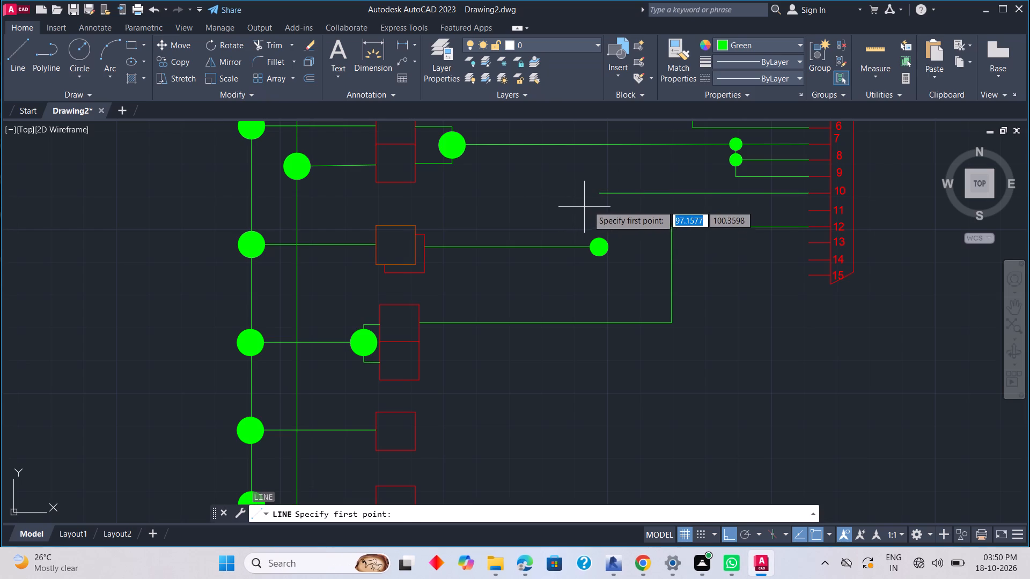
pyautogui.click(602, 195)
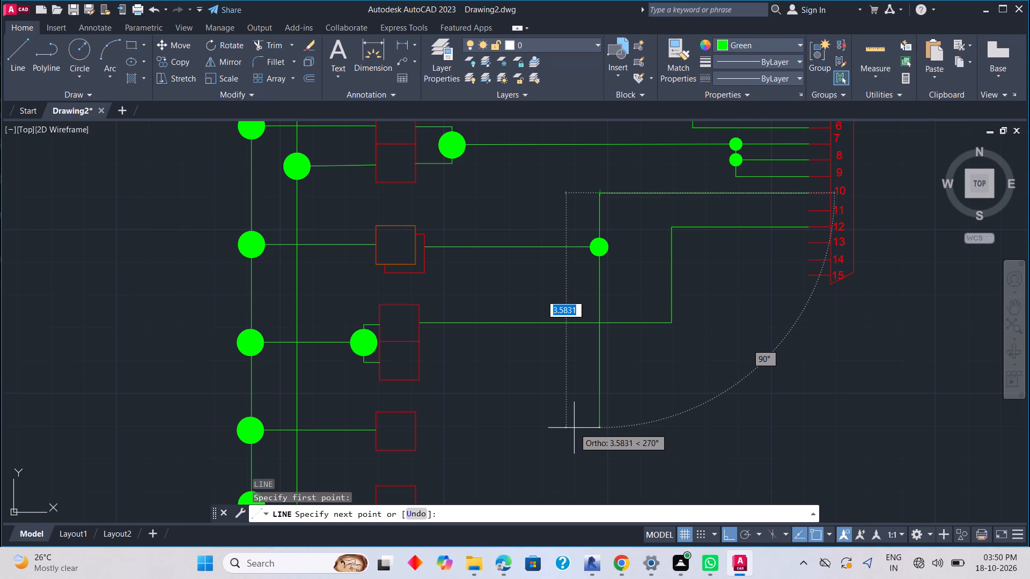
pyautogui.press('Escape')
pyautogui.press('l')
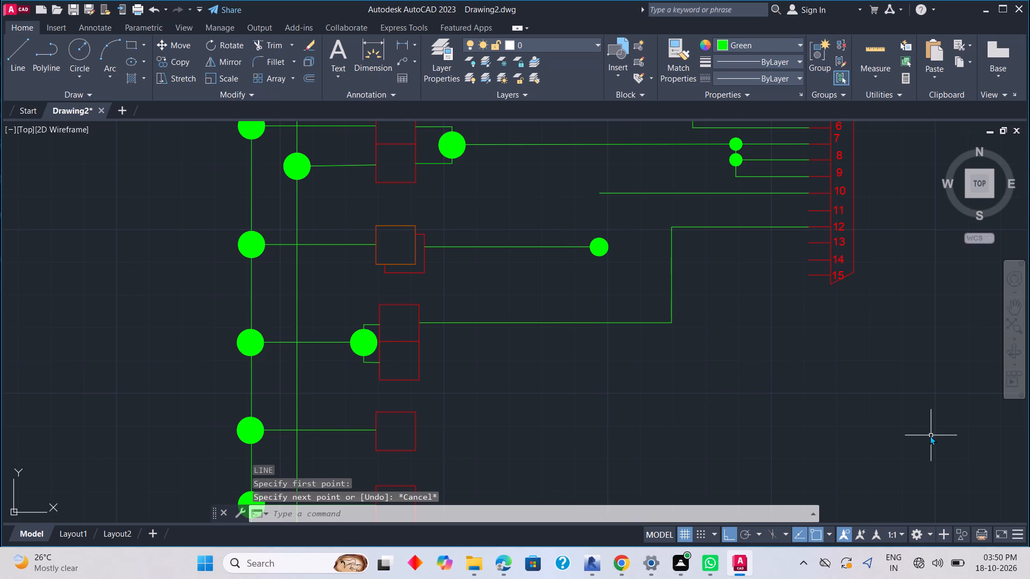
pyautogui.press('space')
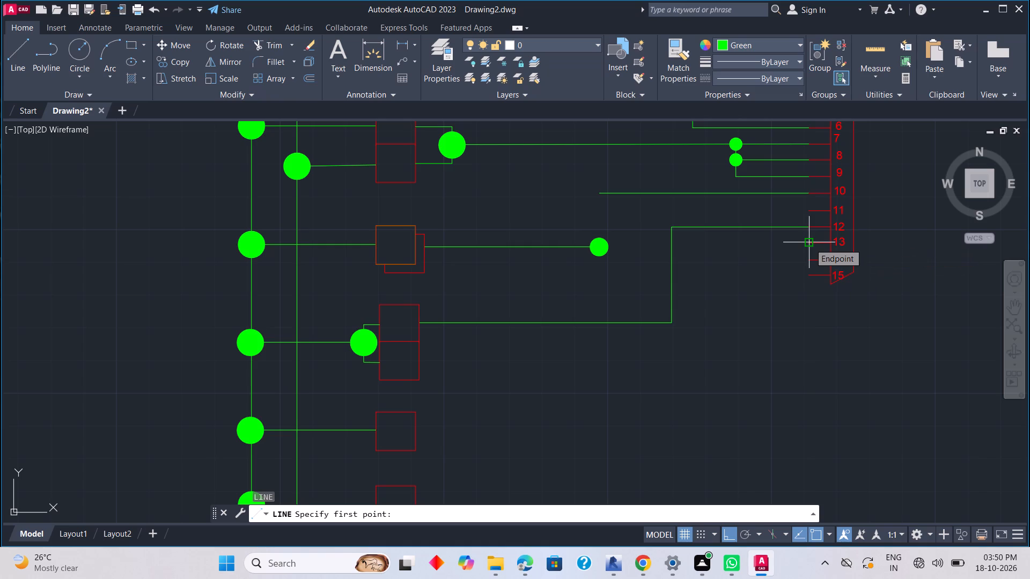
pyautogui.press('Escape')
# Move the overlapping boxes with their wires and both junction circles about 0.44 units straight up, using the bus junction circle as base point.
pyautogui.scroll(-3, 538, 390)
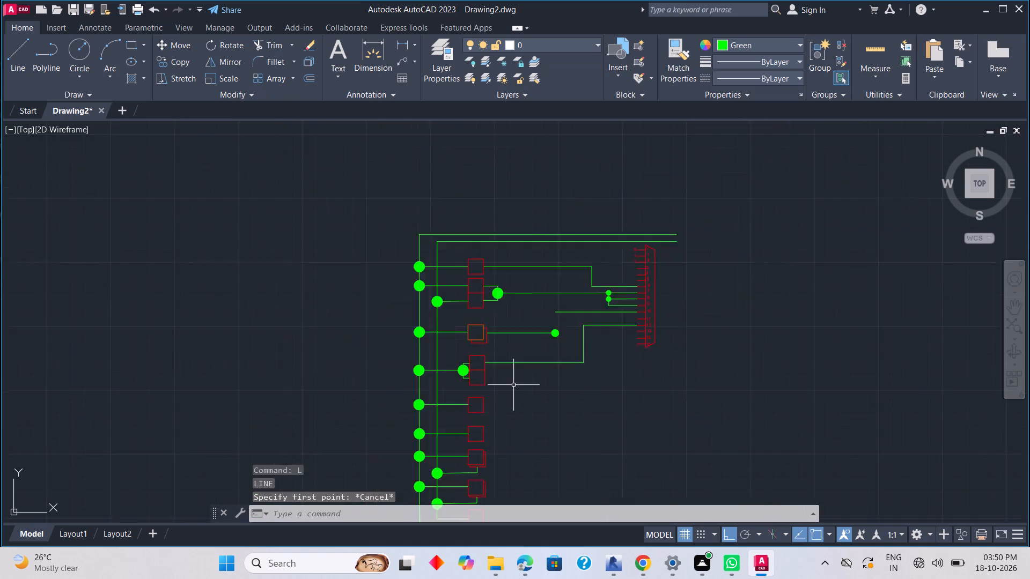
pyautogui.scroll(-1, 512, 383)
pyautogui.scroll(2, 503, 407)
pyautogui.moveTo(507, 405); pyautogui.dragTo(531, 315, button='middle')
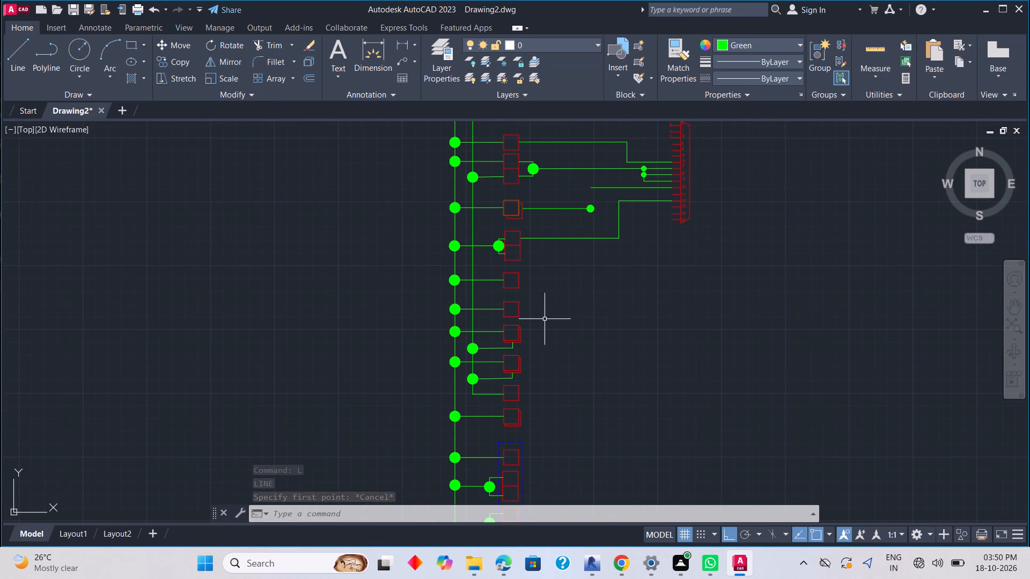
pyautogui.click(539, 231)
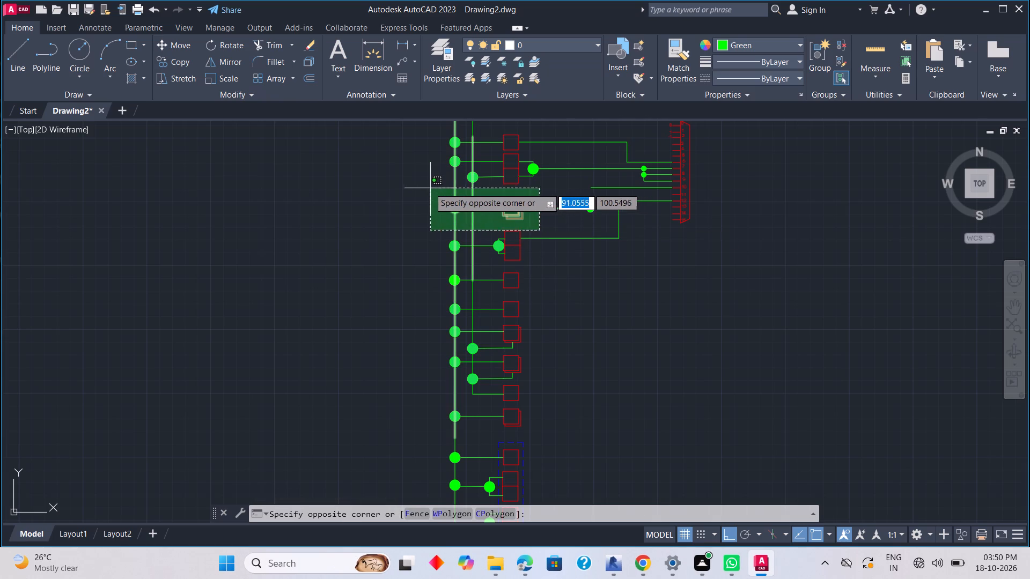
pyautogui.press('Escape')
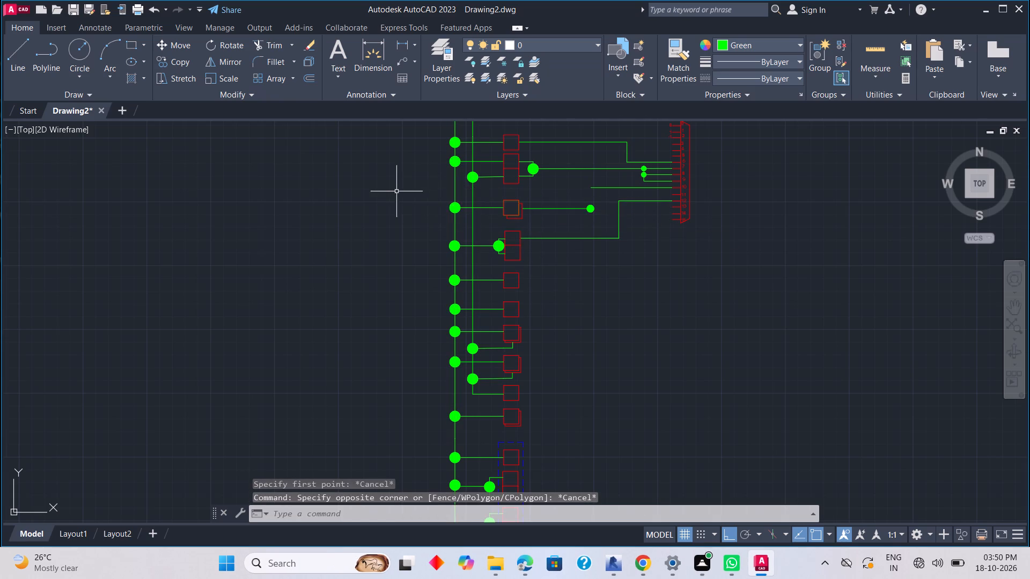
pyautogui.moveTo(403, 190); pyautogui.dragTo(428, 200)
pyautogui.click(607, 224)
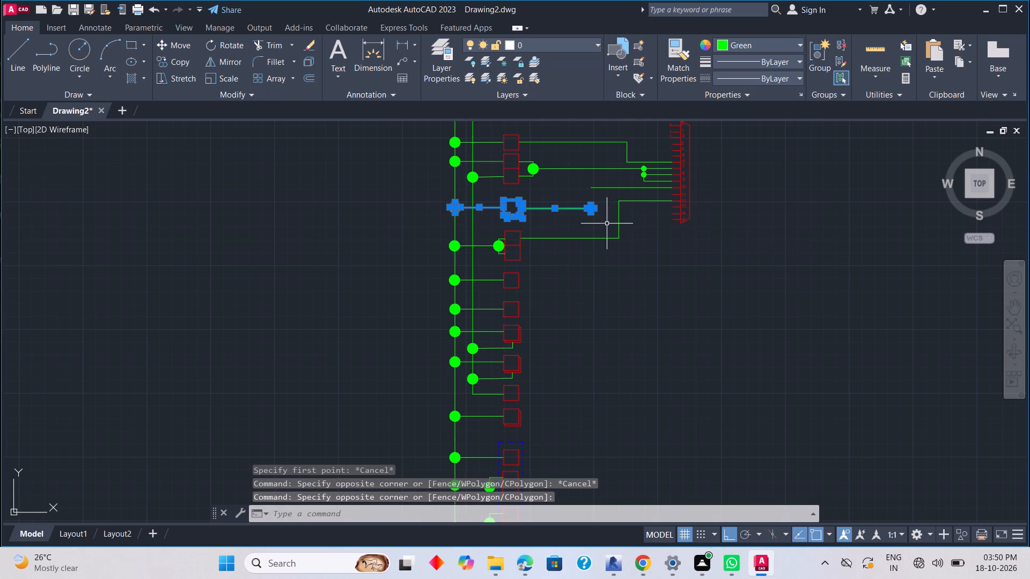
pyautogui.scroll(3, 602, 213)
pyautogui.moveTo(599, 224); pyautogui.dragTo(812, 463, button='middle')
pyautogui.scroll(-2, 724, 449)
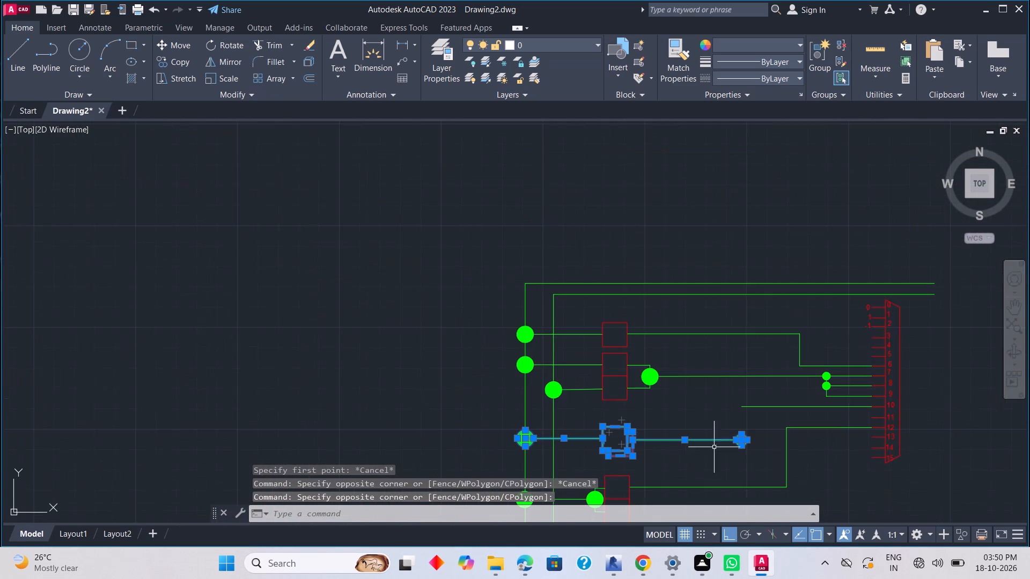
pyautogui.moveTo(655, 469); pyautogui.dragTo(664, 412, button='middle')
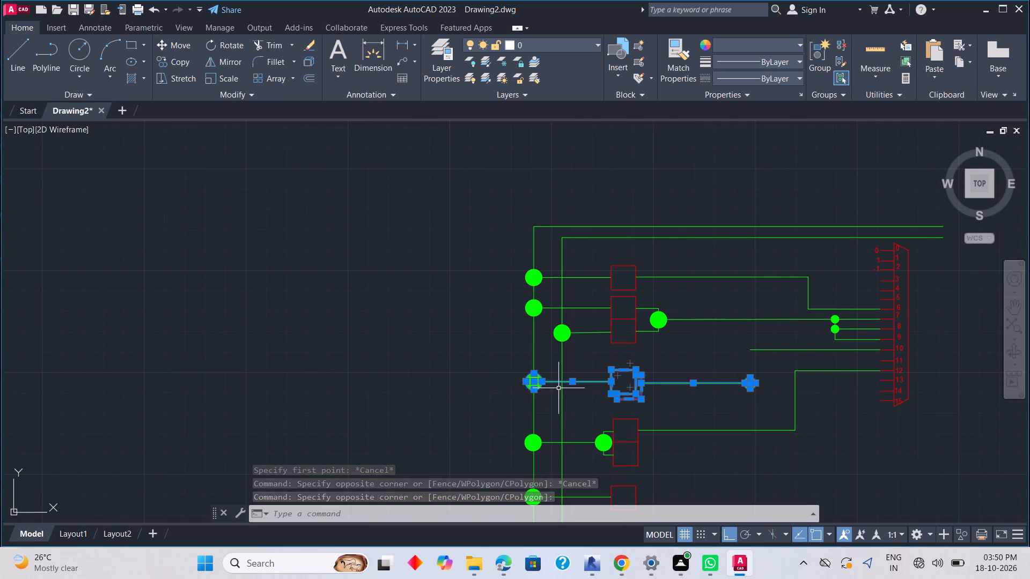
pyautogui.rightClick(558, 389)
pyautogui.click(579, 164)
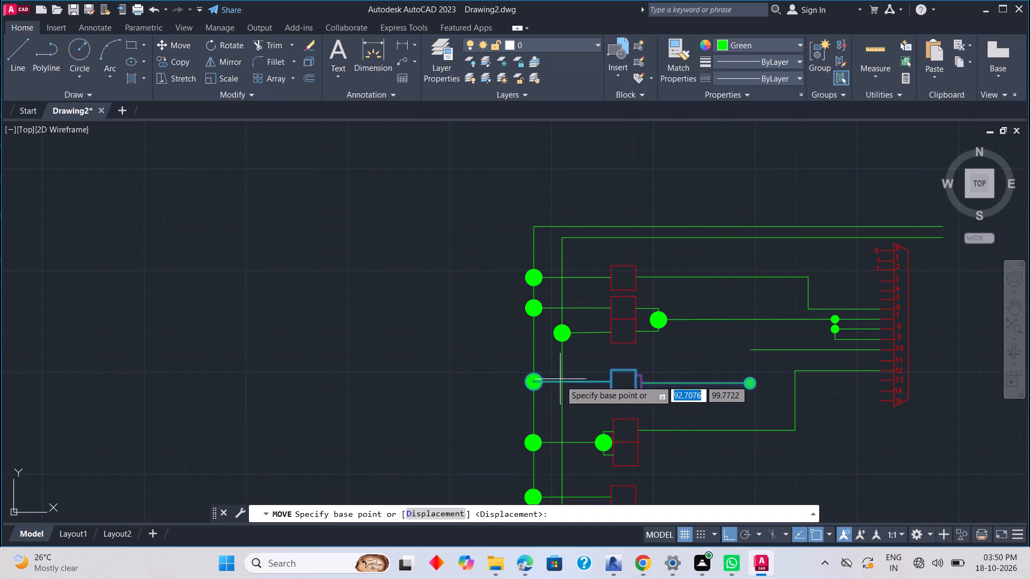
pyautogui.click(533, 384)
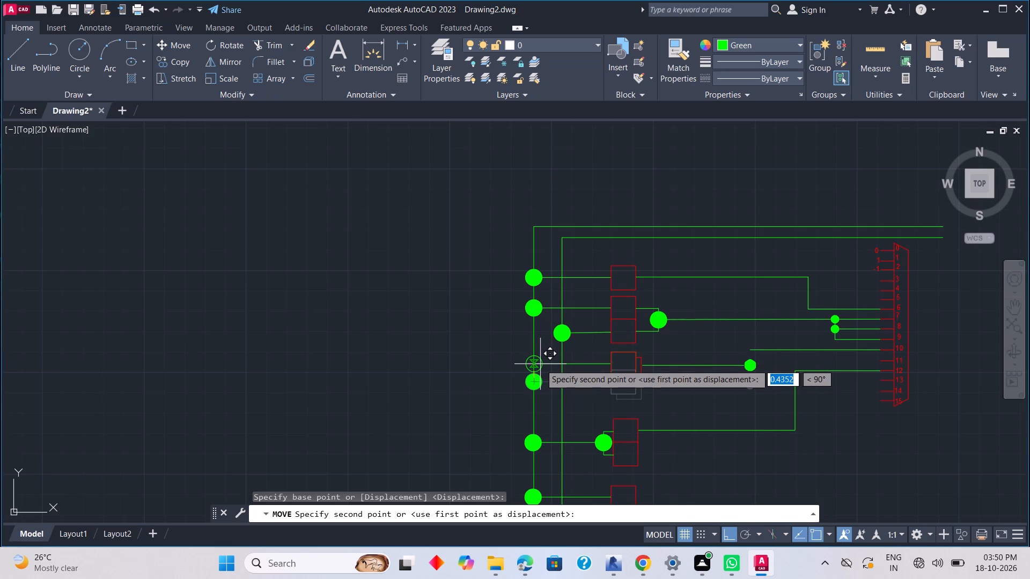
pyautogui.click(541, 364)
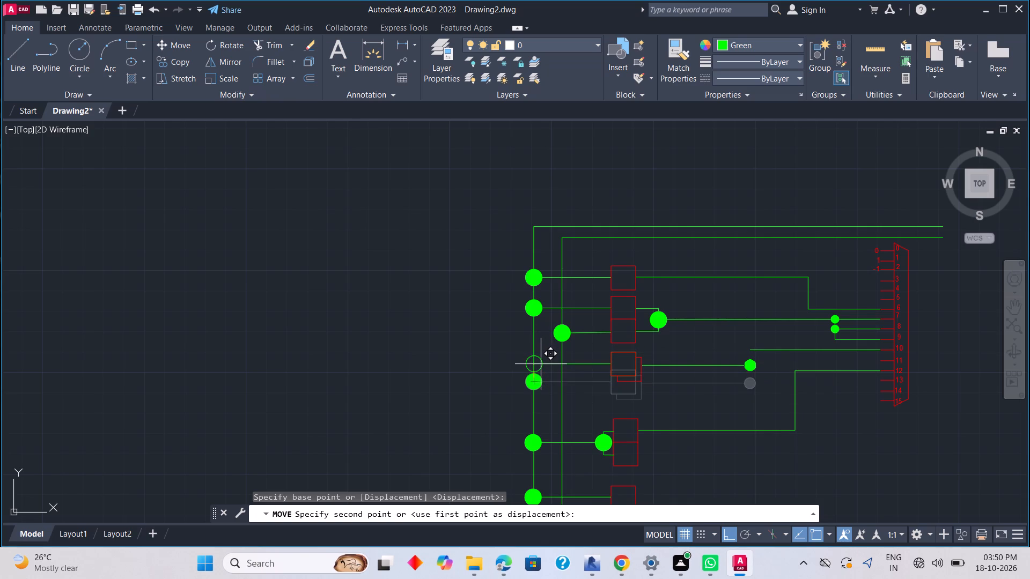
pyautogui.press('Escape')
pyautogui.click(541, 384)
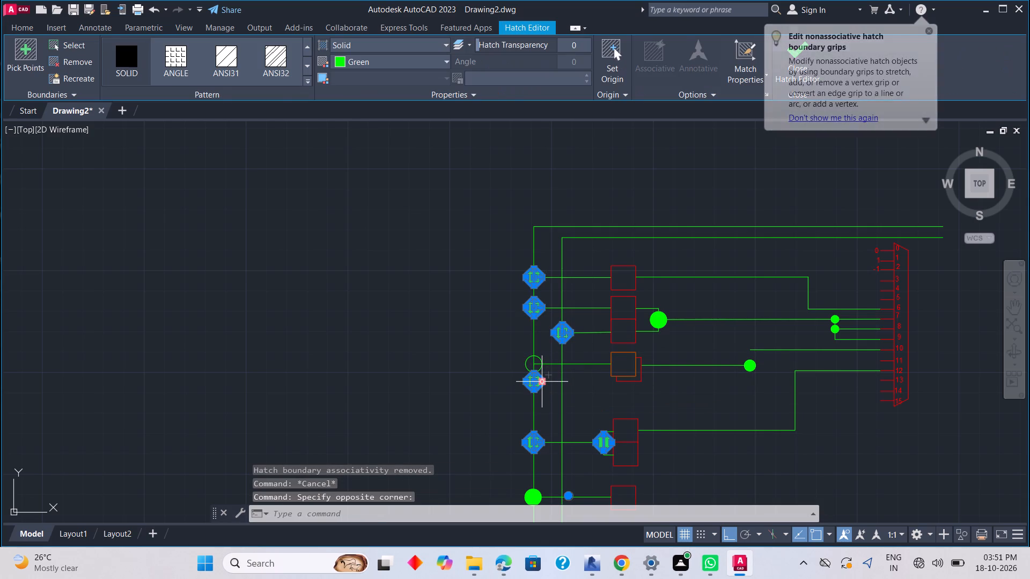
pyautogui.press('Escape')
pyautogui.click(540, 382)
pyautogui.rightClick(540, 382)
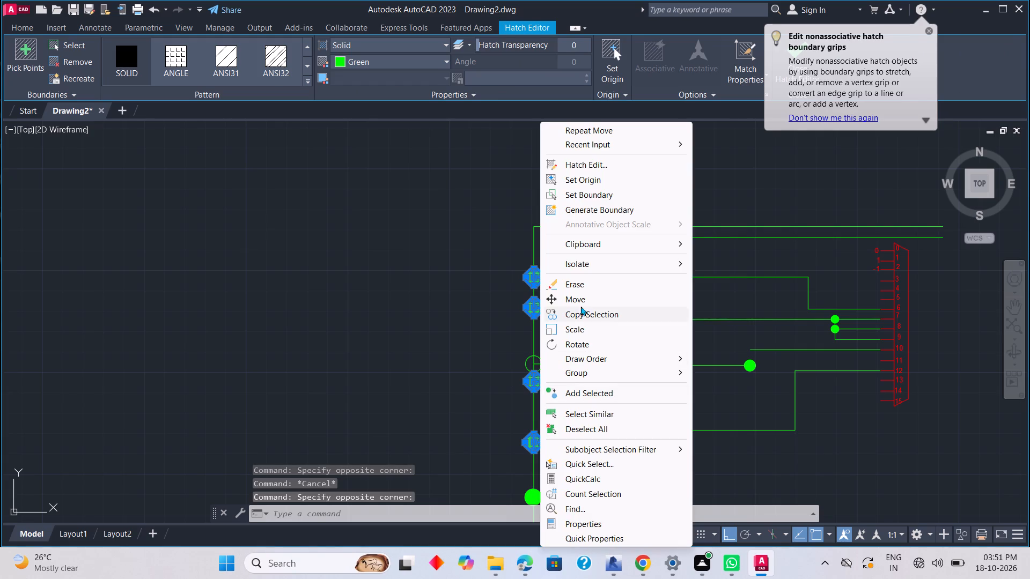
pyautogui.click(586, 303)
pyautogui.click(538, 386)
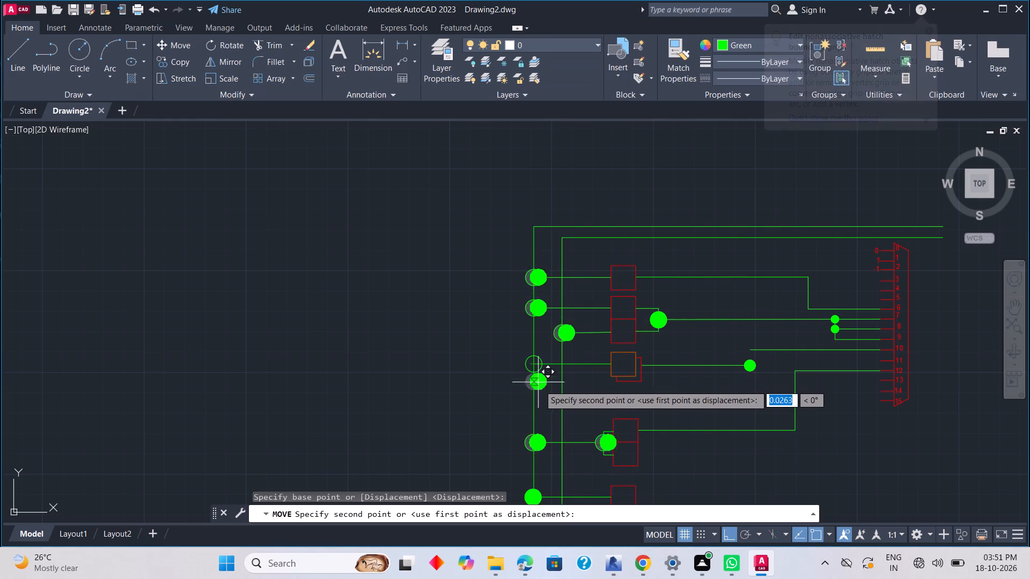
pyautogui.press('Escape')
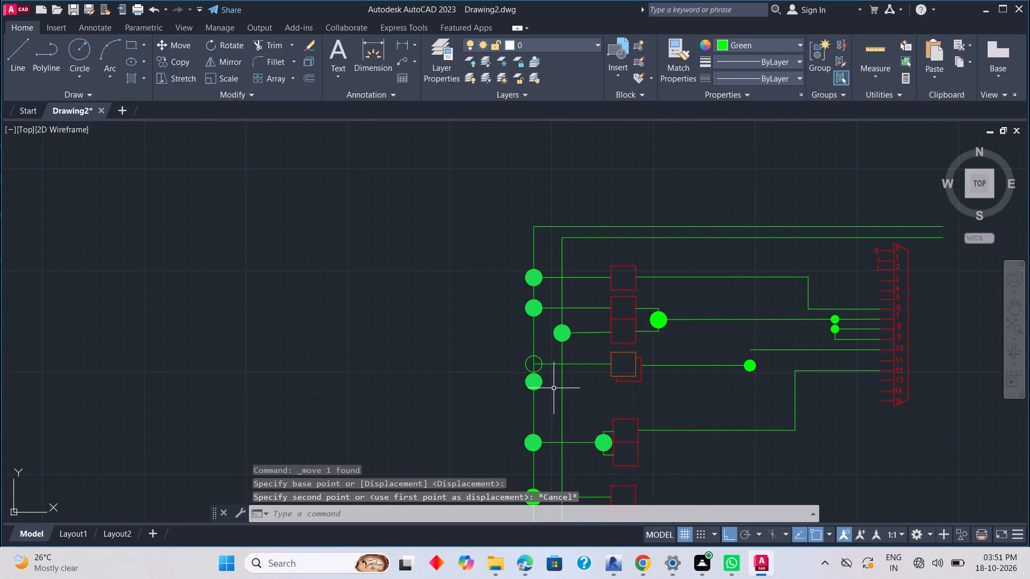
# Delete the shared solid green fill of the upper junction circles, including the fill left behind below the overlapping boxes' bus junction.
pyautogui.click(540, 378)
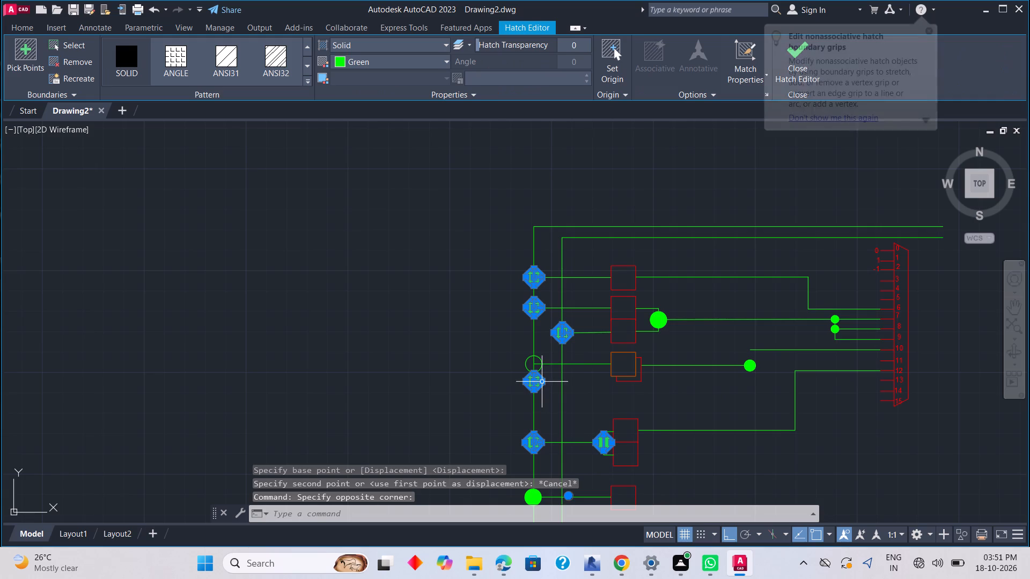
pyautogui.press('Delete')
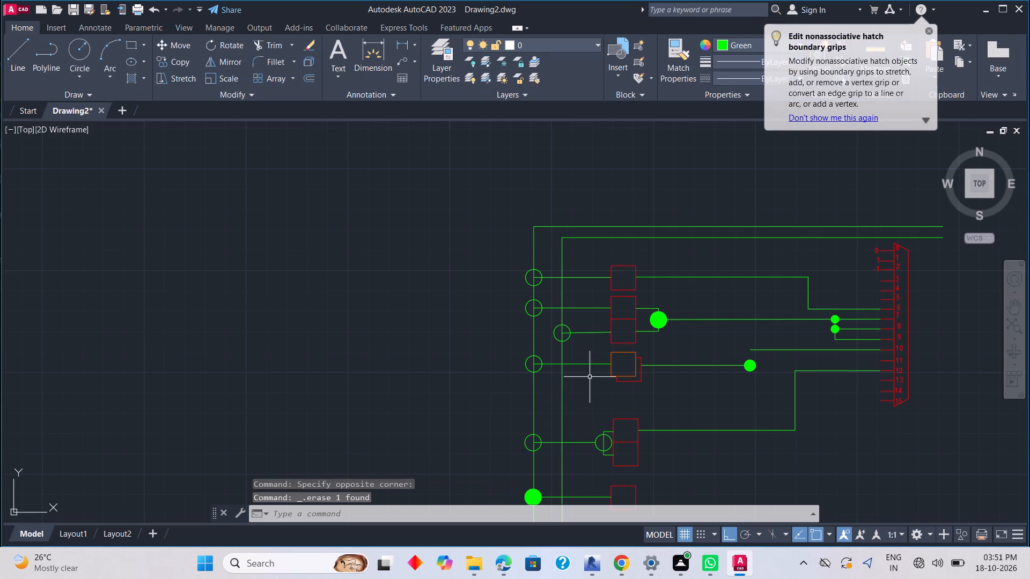
pyautogui.press('Escape')
pyautogui.click(631, 203)
pyautogui.press('Escape')
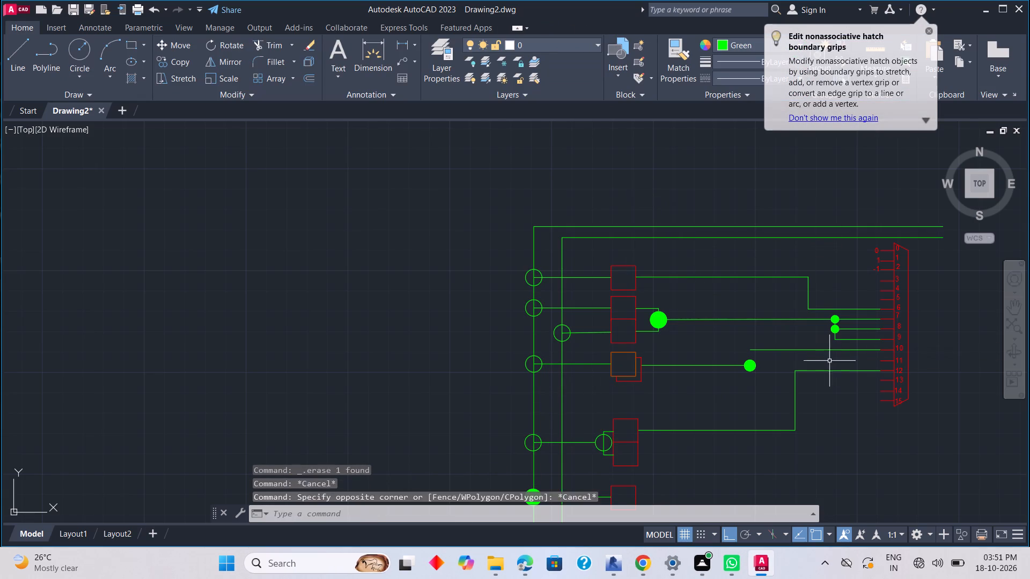
pyautogui.press('Escape')
pyautogui.press('Escape')
pyautogui.press('Escape')
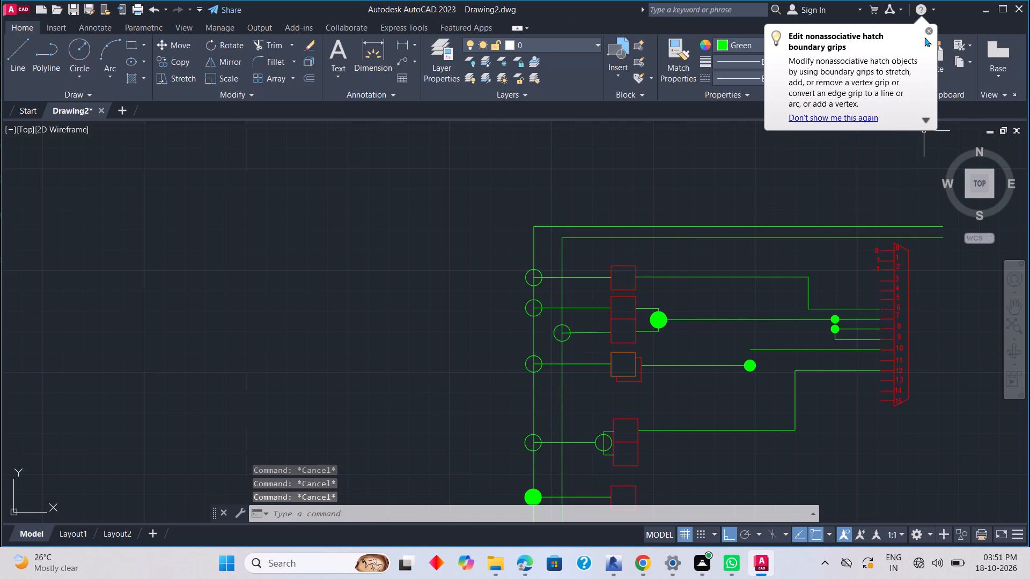
pyautogui.click(929, 26)
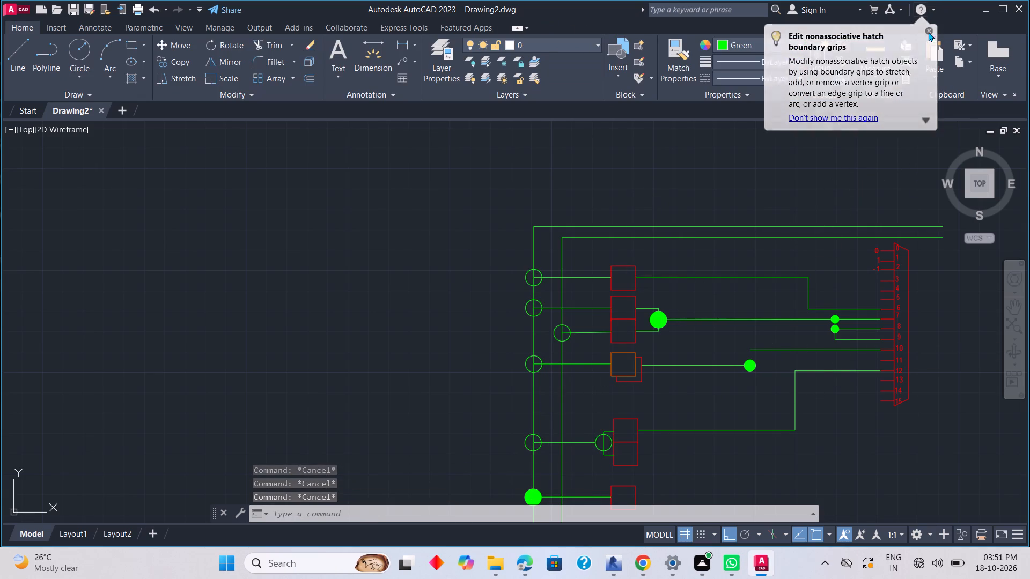
pyautogui.click(932, 32)
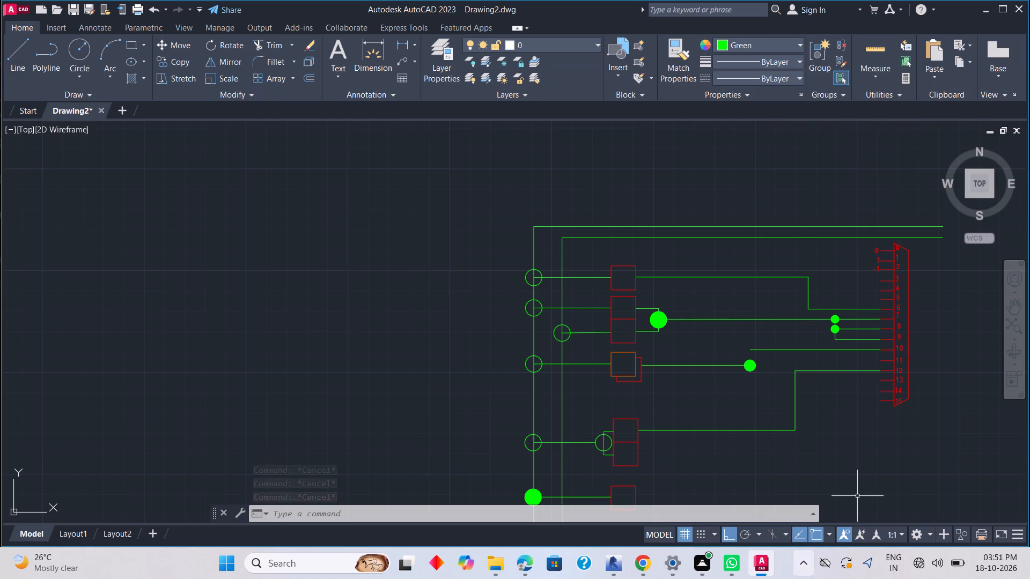
# Move the stacked boxes with their short wires and both junction circles about 0.6 units straight up along the bus.
pyautogui.scroll(3, 878, 398)
pyautogui.moveTo(870, 392); pyautogui.dragTo(869, 392, button='middle')
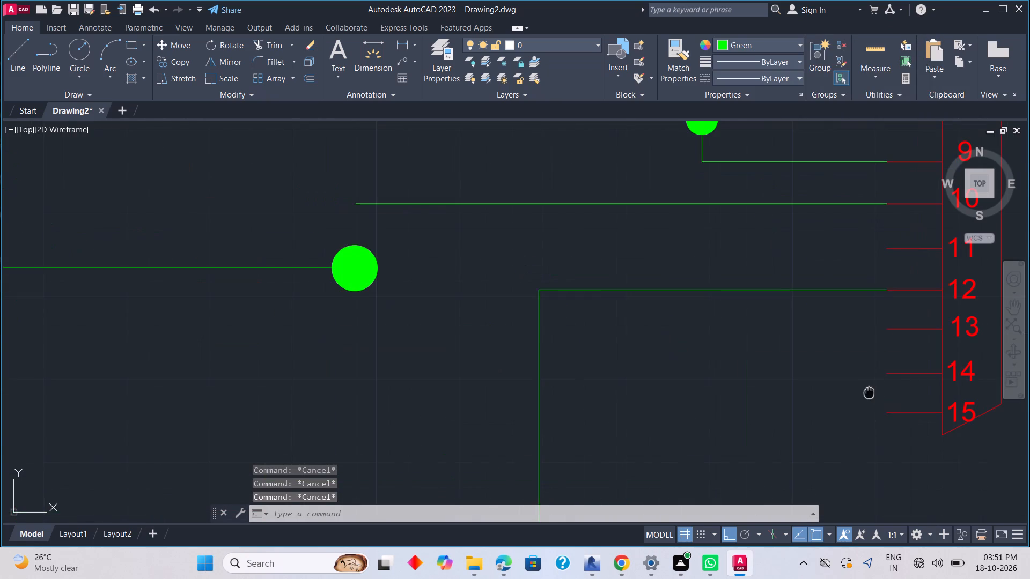
pyautogui.moveTo(869, 392); pyautogui.dragTo(858, 384, button='middle')
pyautogui.scroll(-3, 713, 406)
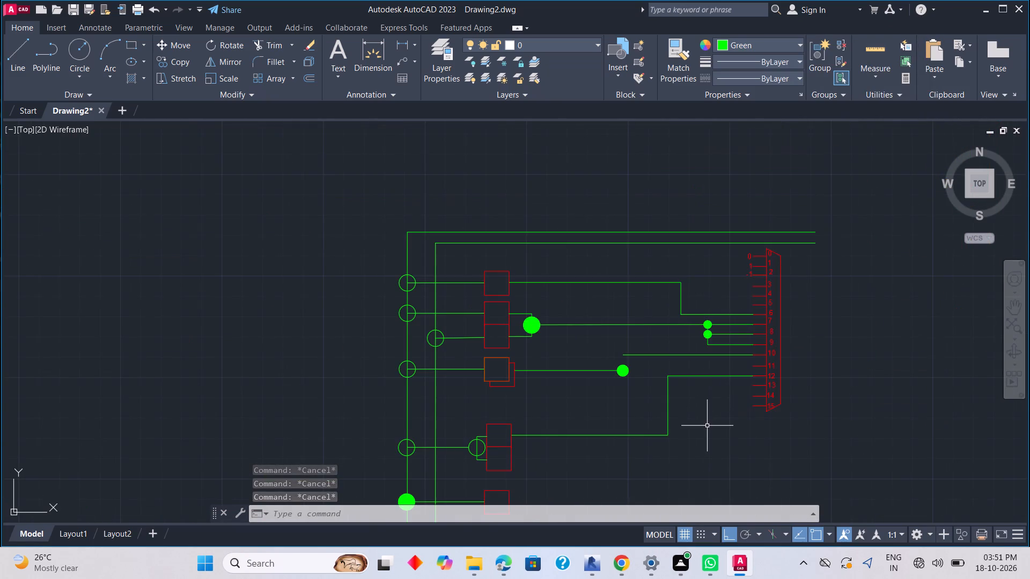
pyautogui.moveTo(707, 426); pyautogui.dragTo(731, 372, button='middle')
pyautogui.click(569, 429)
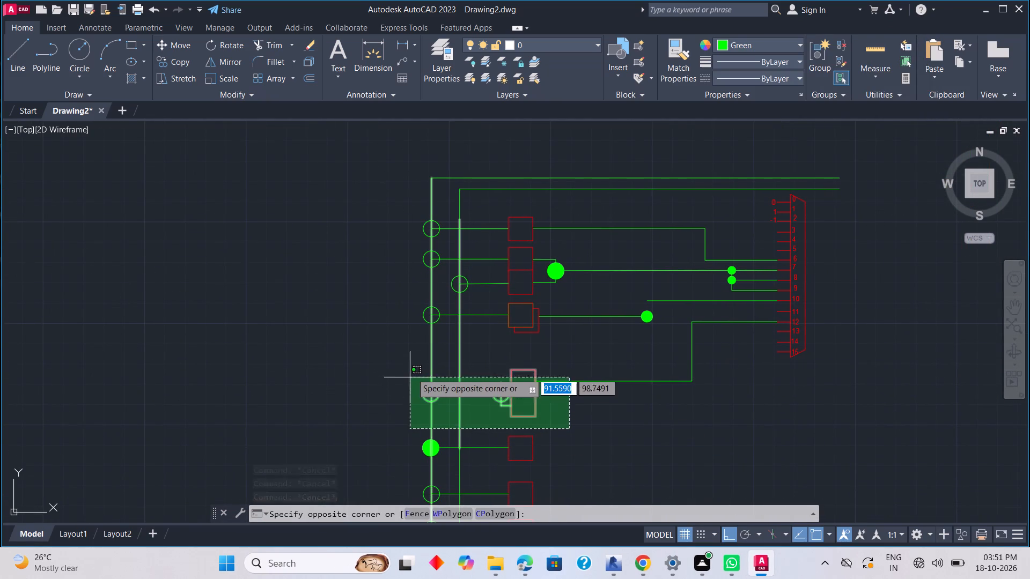
pyautogui.press('Escape')
pyautogui.moveTo(391, 364); pyautogui.dragTo(404, 365)
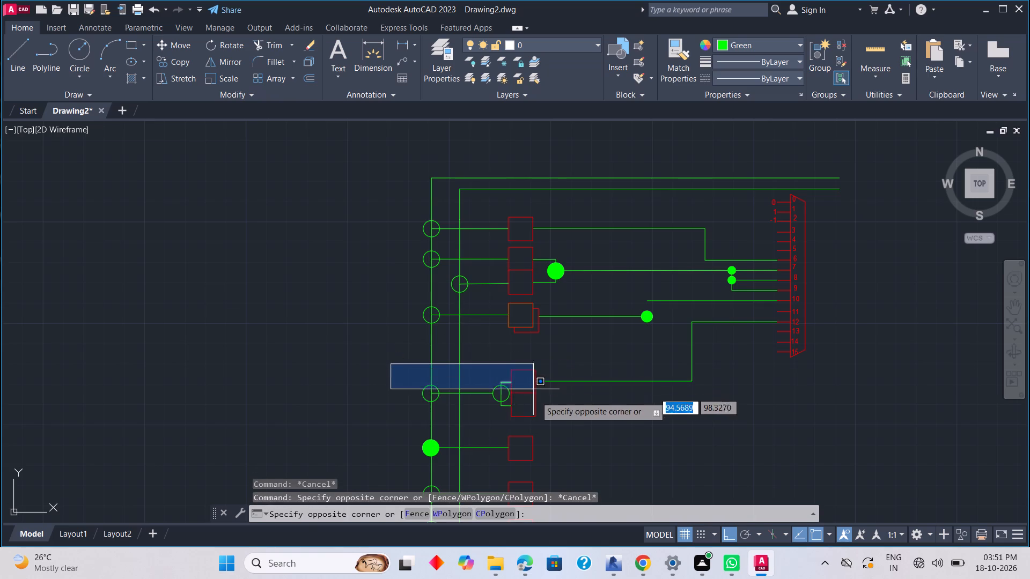
pyautogui.click(593, 426)
pyautogui.rightClick(562, 413)
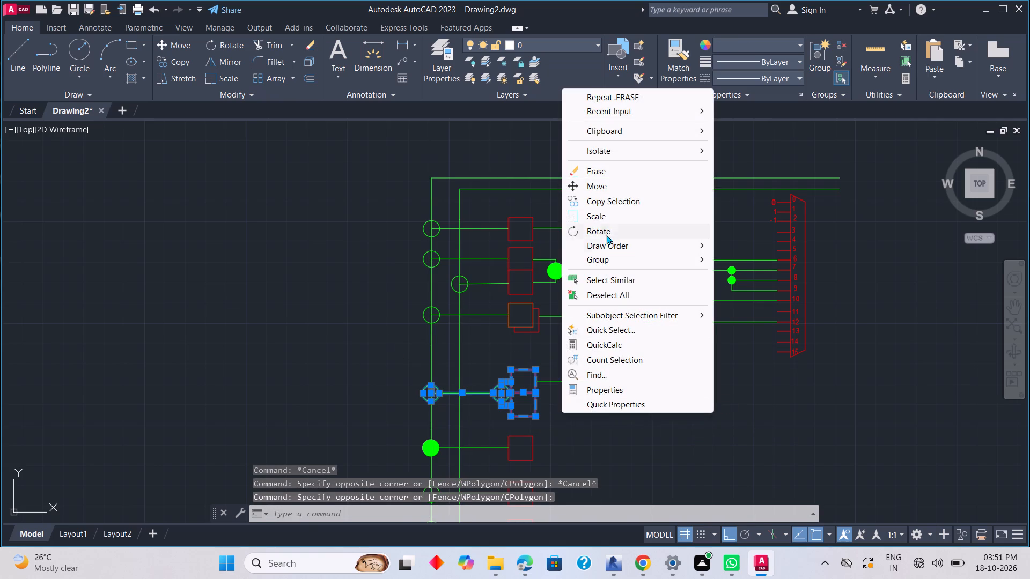
pyautogui.click(603, 187)
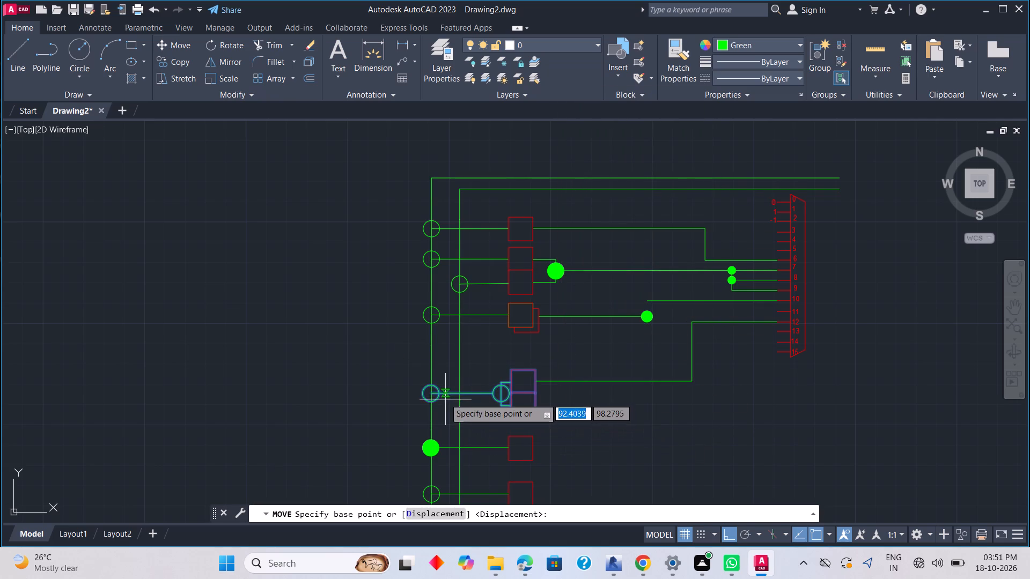
pyautogui.click(435, 395)
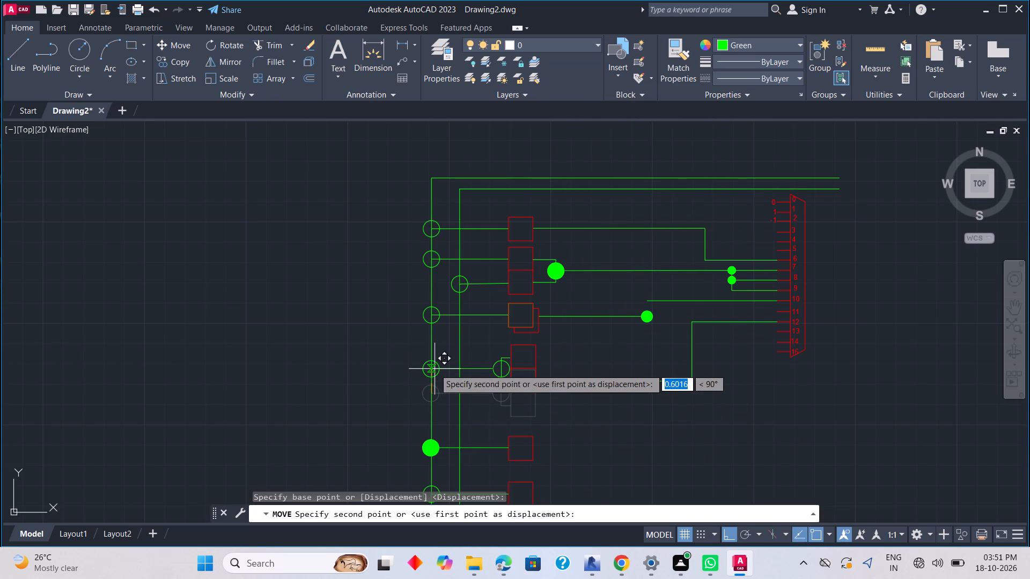
pyautogui.click(435, 368)
pyautogui.press('Escape')
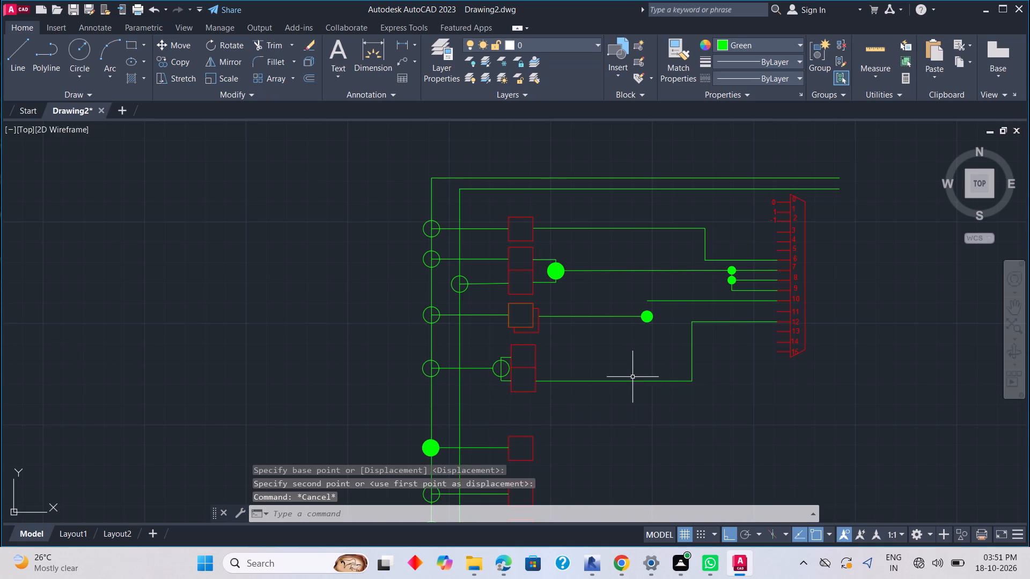
# Delete the three wire segments running from the stacked boxes to connector pin 12.
pyautogui.click(634, 381)
pyautogui.click(694, 348)
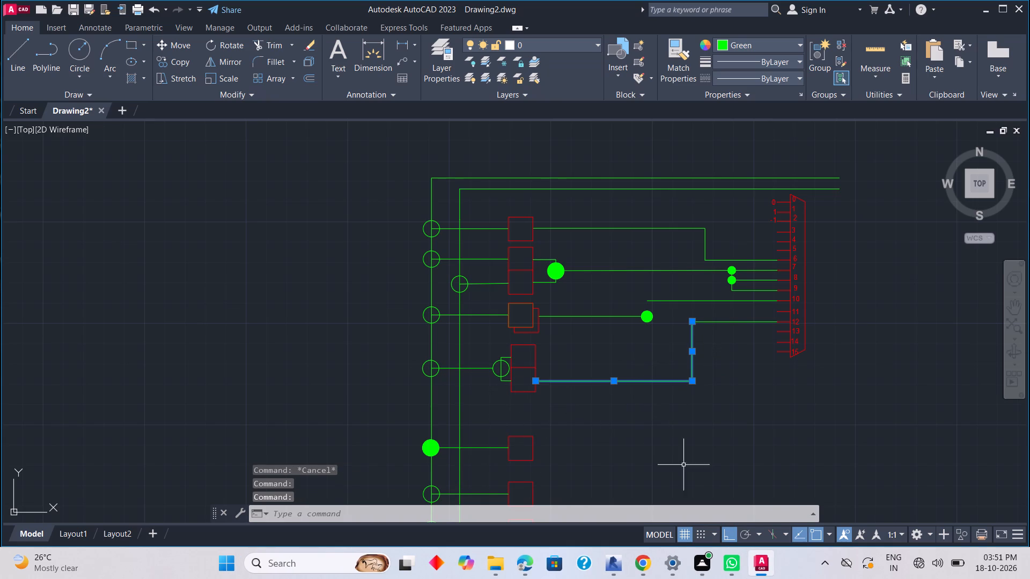
pyautogui.click(748, 322)
pyautogui.press('Delete')
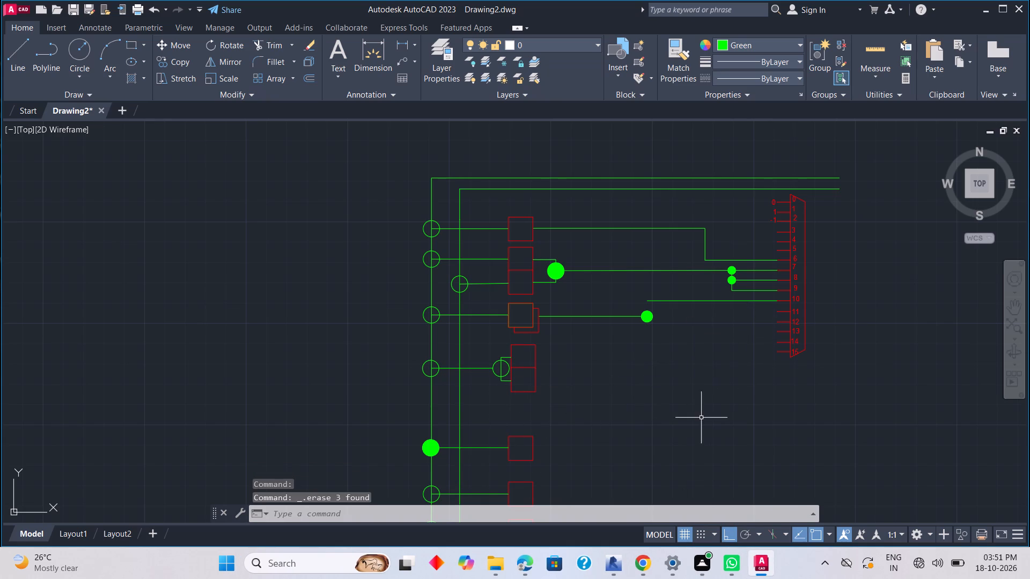
# Set the drawing colour to red and draw a line about 0.17 units straight down from the front overlapping box's bottom edge.
pyautogui.scroll(-1, 691, 420)
pyautogui.moveTo(666, 425); pyautogui.dragTo(666, 379, button='middle')
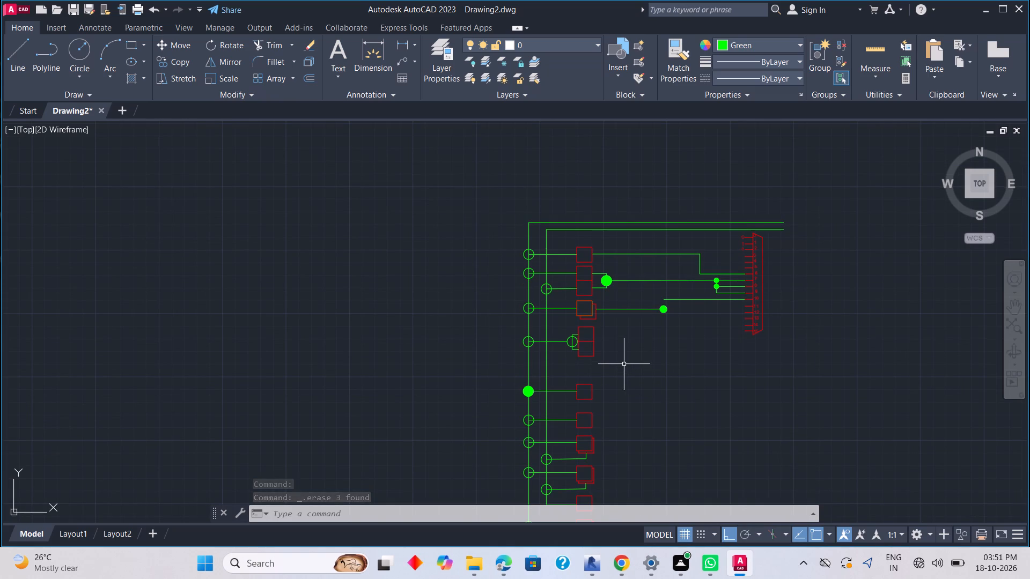
pyautogui.scroll(1, 612, 362)
pyautogui.moveTo(612, 356); pyautogui.dragTo(644, 432, button='middle')
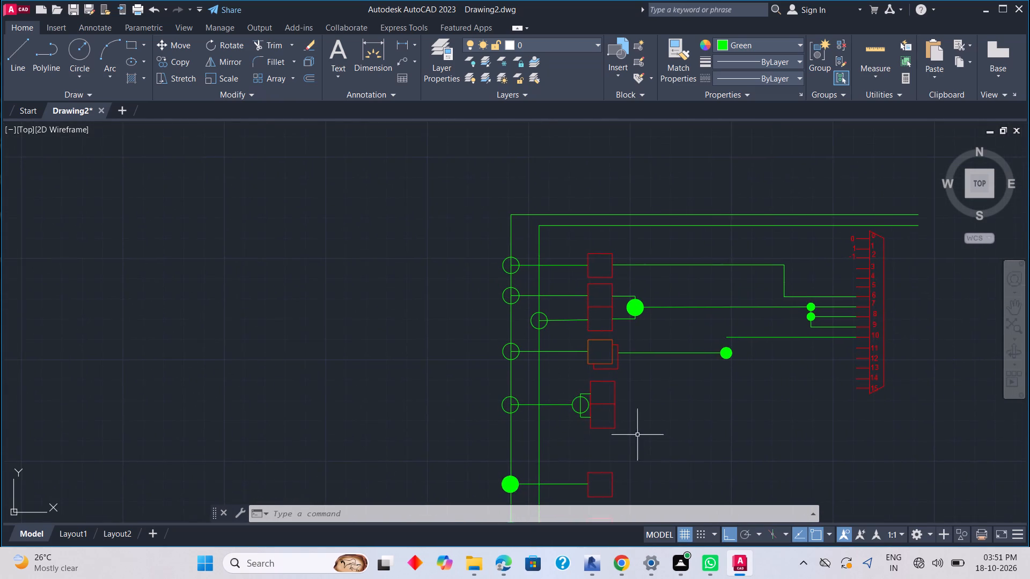
pyautogui.scroll(1, 619, 407)
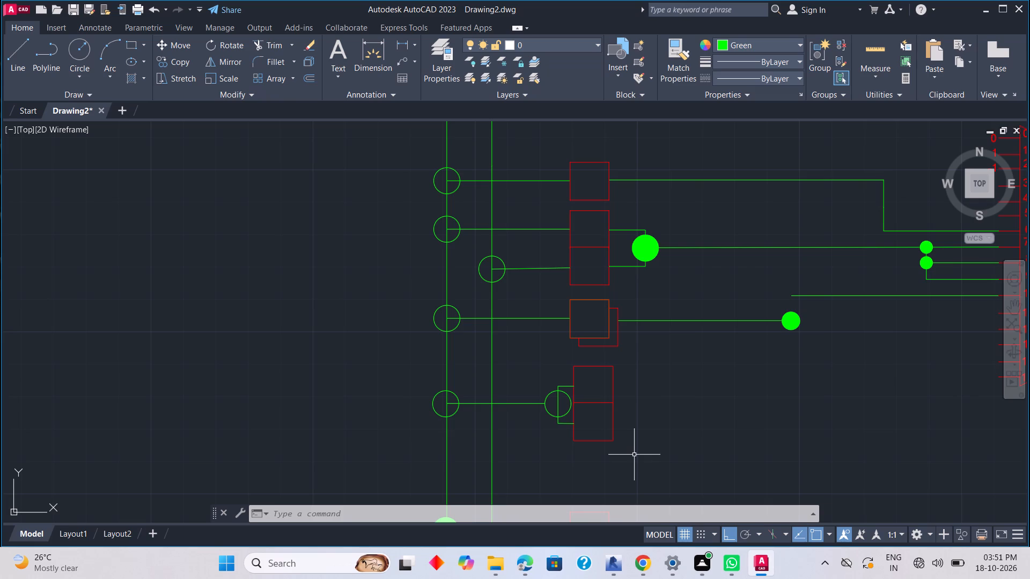
pyautogui.moveTo(634, 455); pyautogui.dragTo(619, 387, button='middle')
pyautogui.scroll(1, 634, 455)
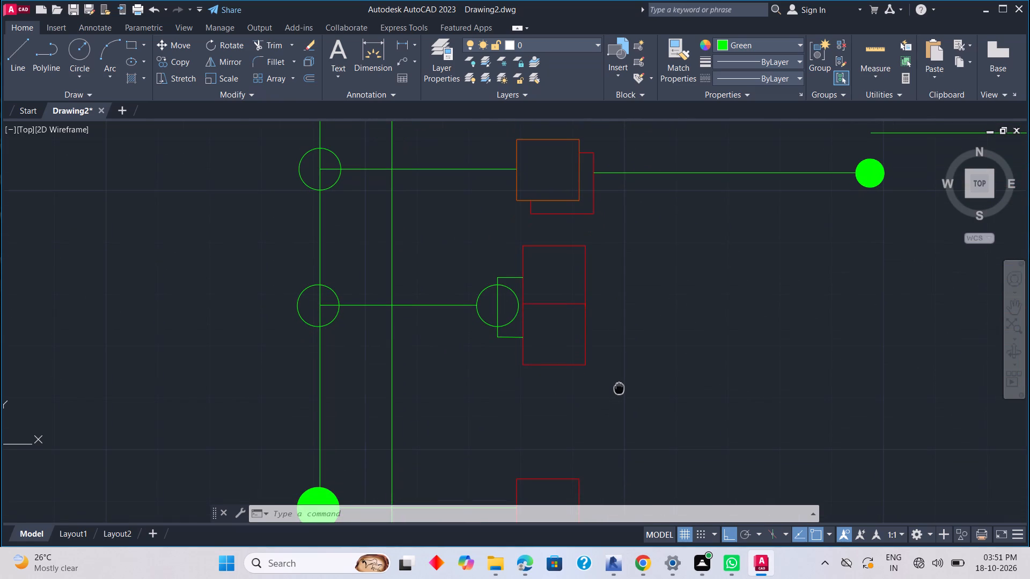
pyautogui.scroll(3, 558, 249)
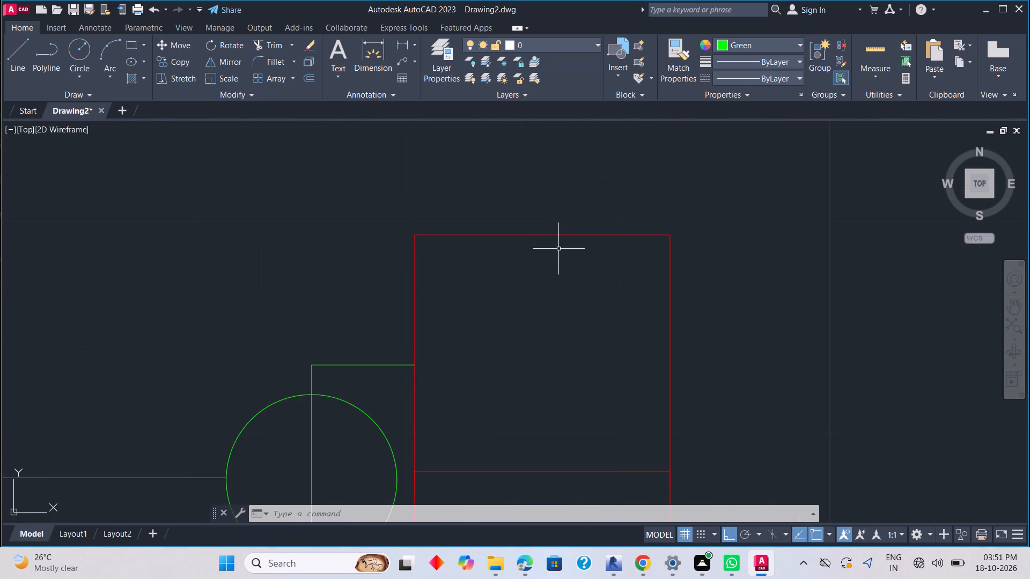
pyautogui.moveTo(561, 233); pyautogui.dragTo(642, 425, button='middle')
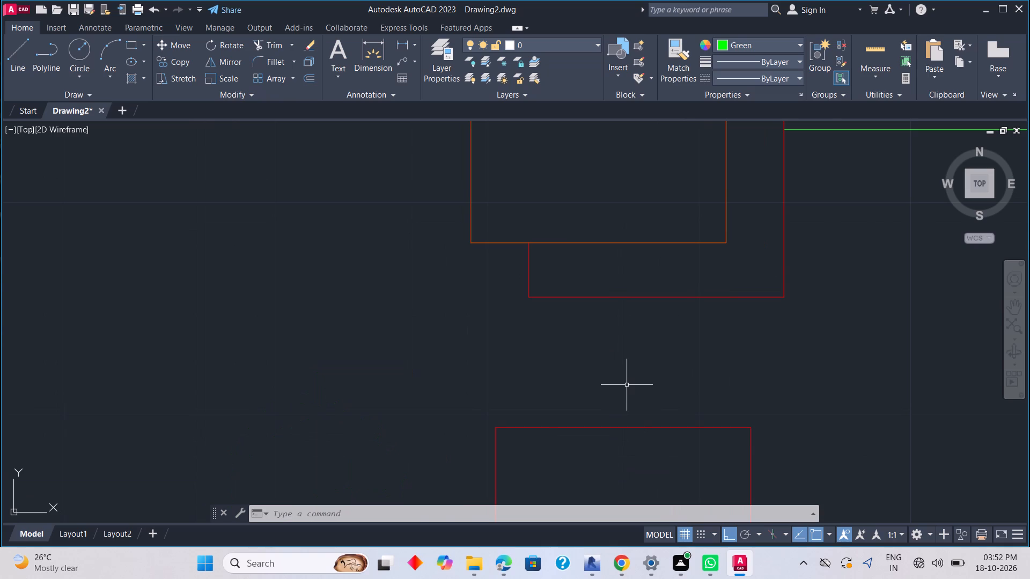
pyautogui.write('L')
pyautogui.press('space')
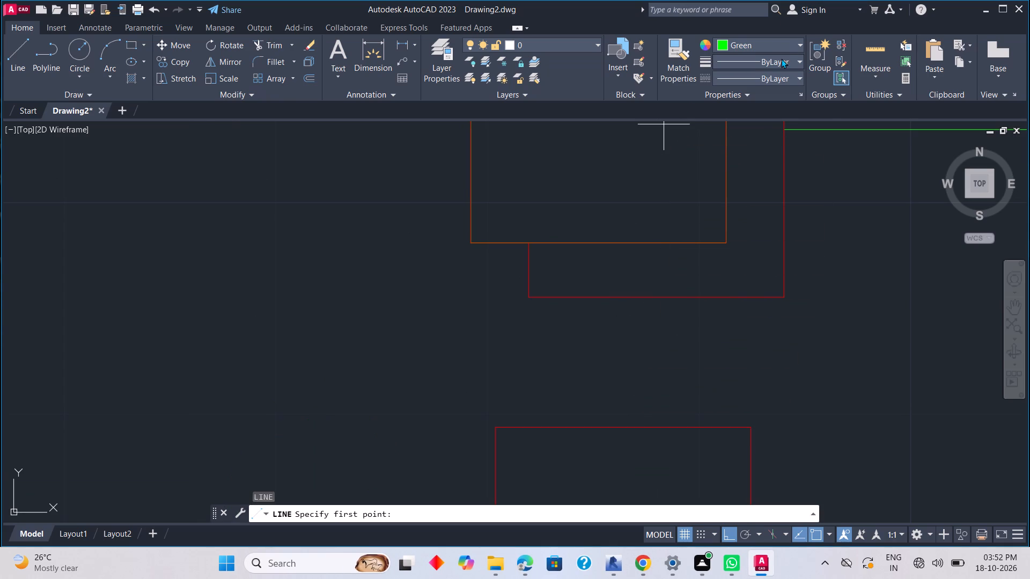
pyautogui.click(790, 45)
pyautogui.click(718, 170)
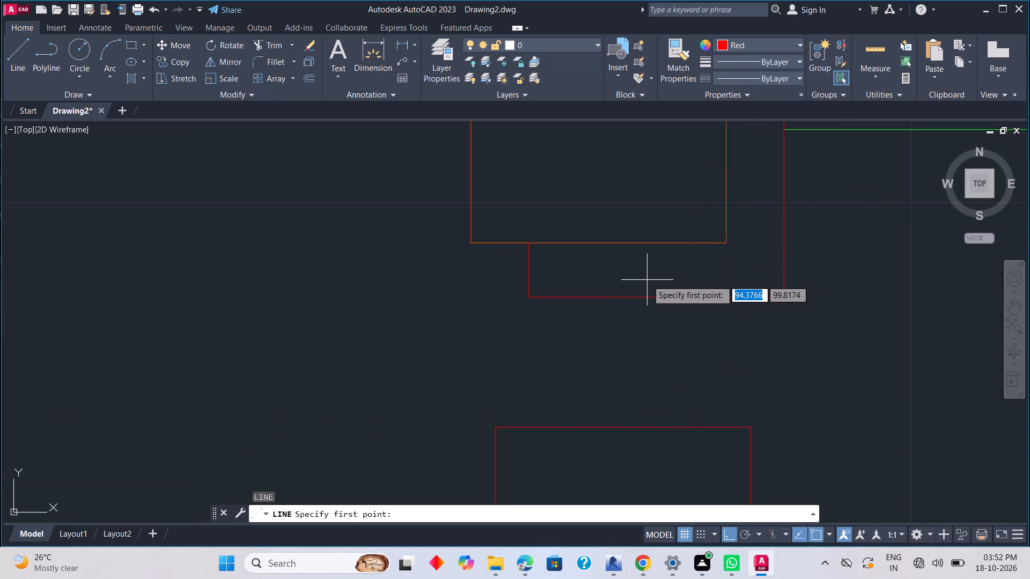
pyautogui.click(617, 243)
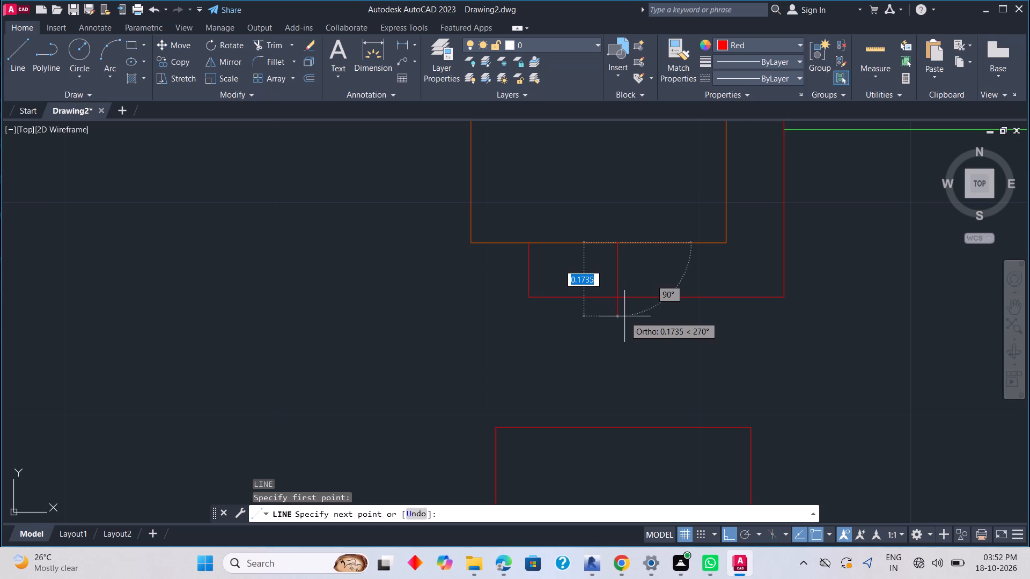
pyautogui.press('Escape')
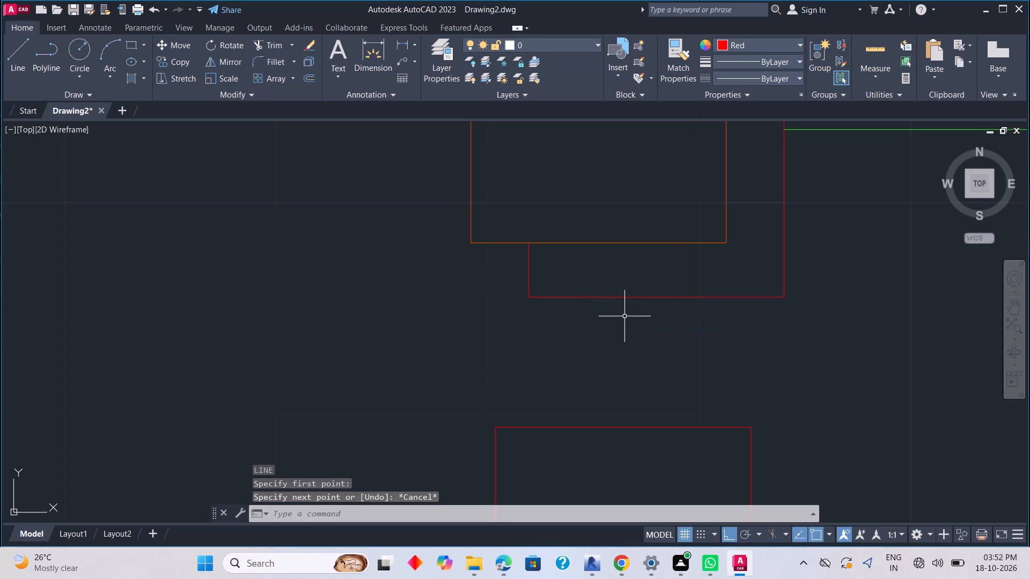
pyautogui.press('space')
pyautogui.click(584, 243)
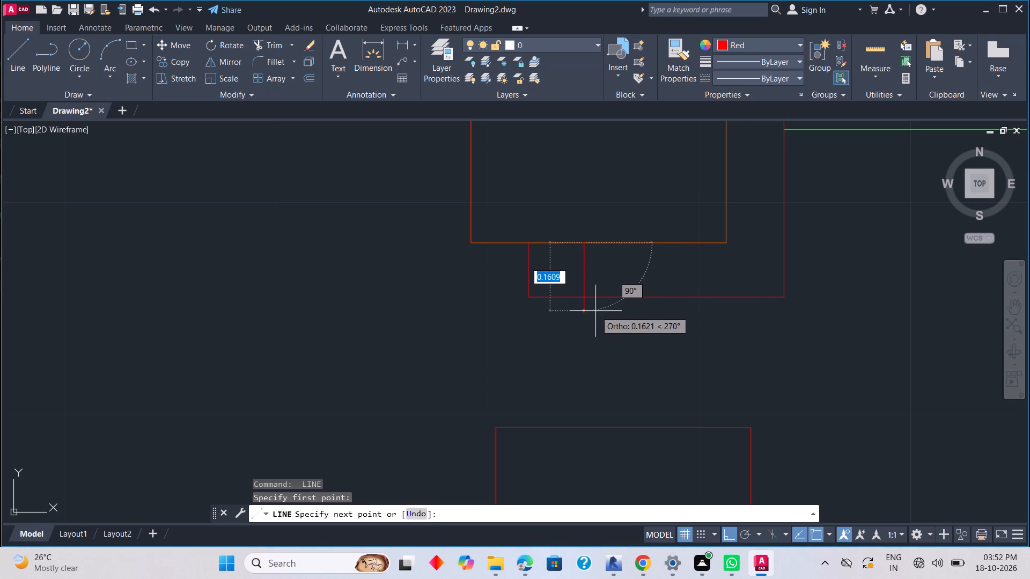
pyautogui.click(597, 314)
pyautogui.press('Escape')
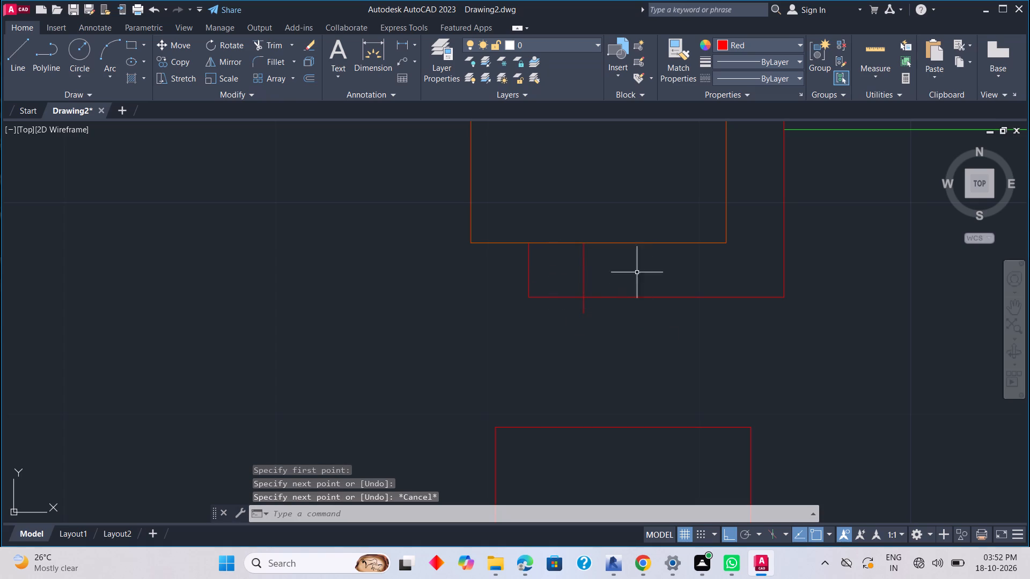
# Set the current drawing colour to green.
pyautogui.click(773, 46)
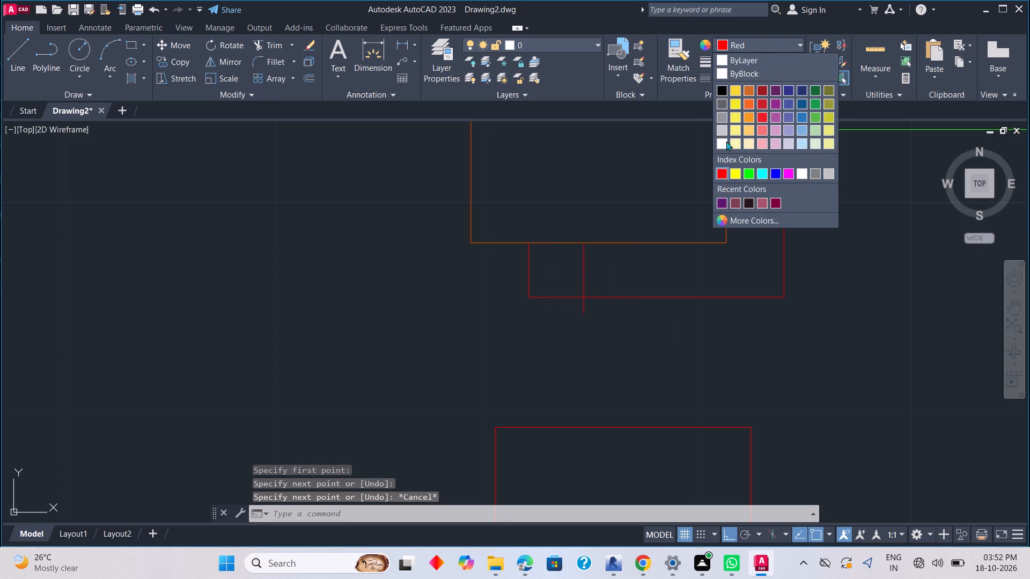
pyautogui.click(746, 175)
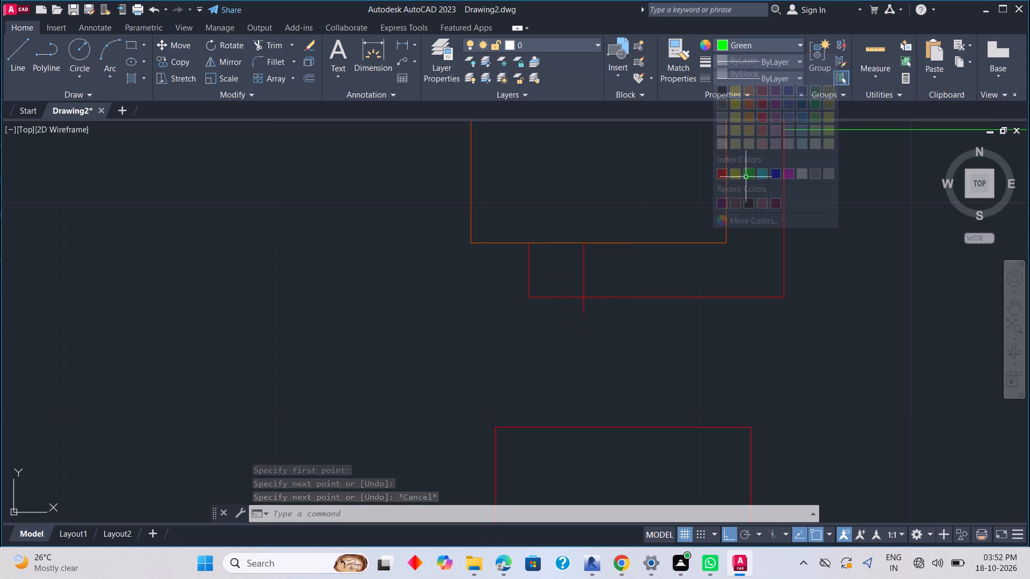
# Draw a green wire from the red line's lower end, about 0.12 units straight down and about 0.1 units left.
pyautogui.press('space')
pyautogui.click(587, 317)
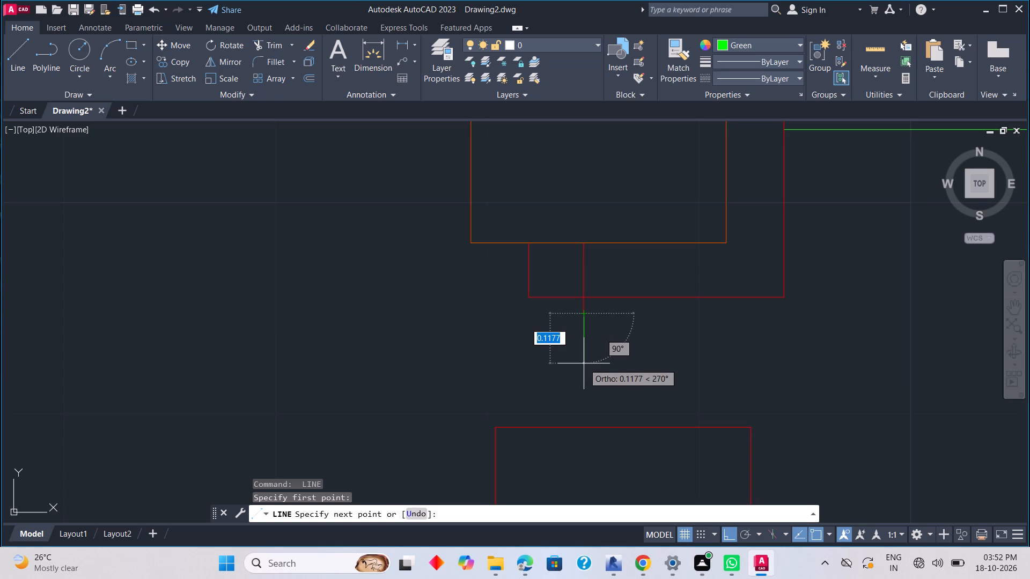
pyautogui.click(584, 363)
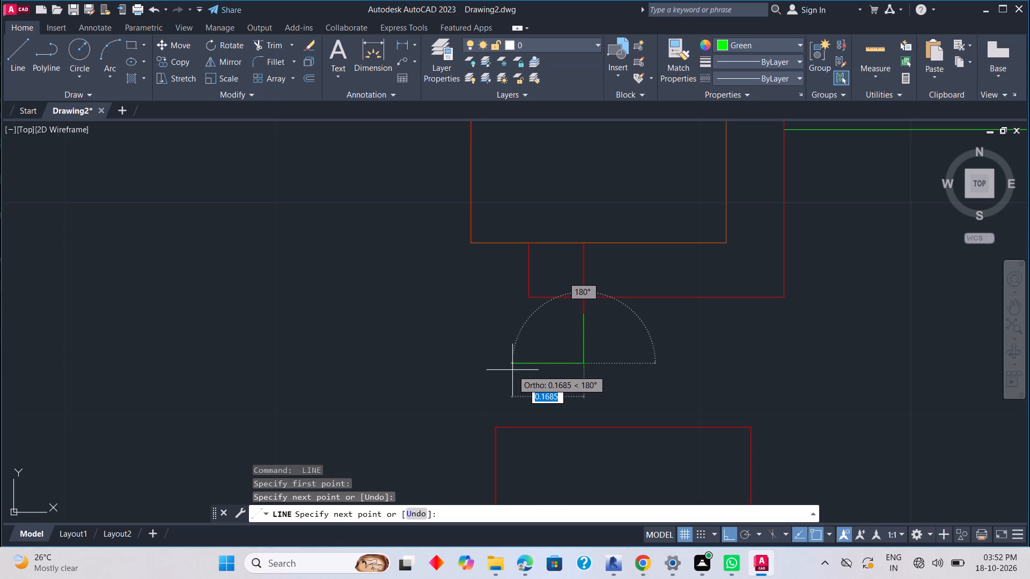
pyautogui.click(543, 371)
pyautogui.press('Escape')
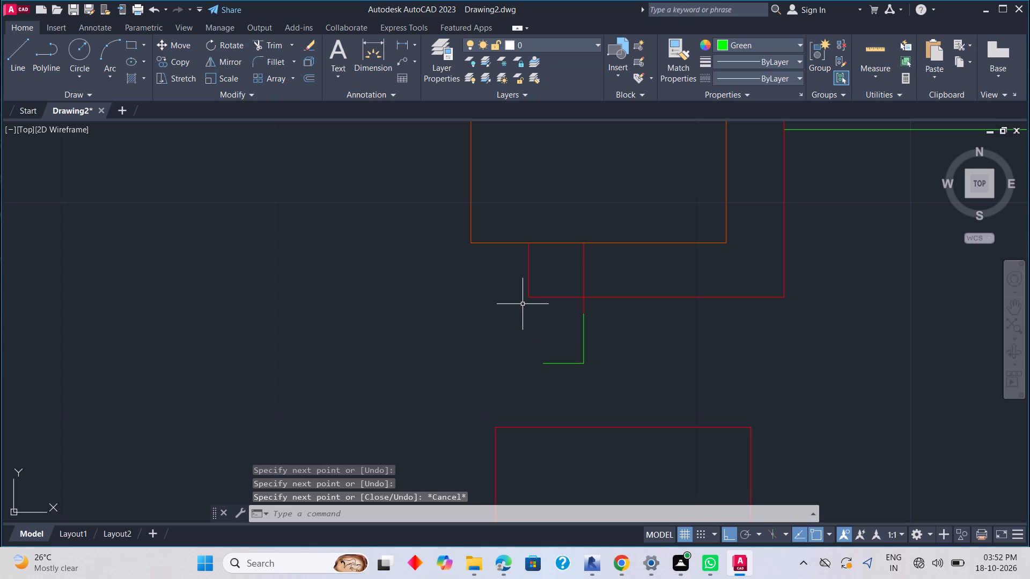
# Set the drawing colour to black (0,0,0) and draw a line from the rear box's bottom-left corner, about 0.14 units down and 0.025 units right.
pyautogui.click(772, 46)
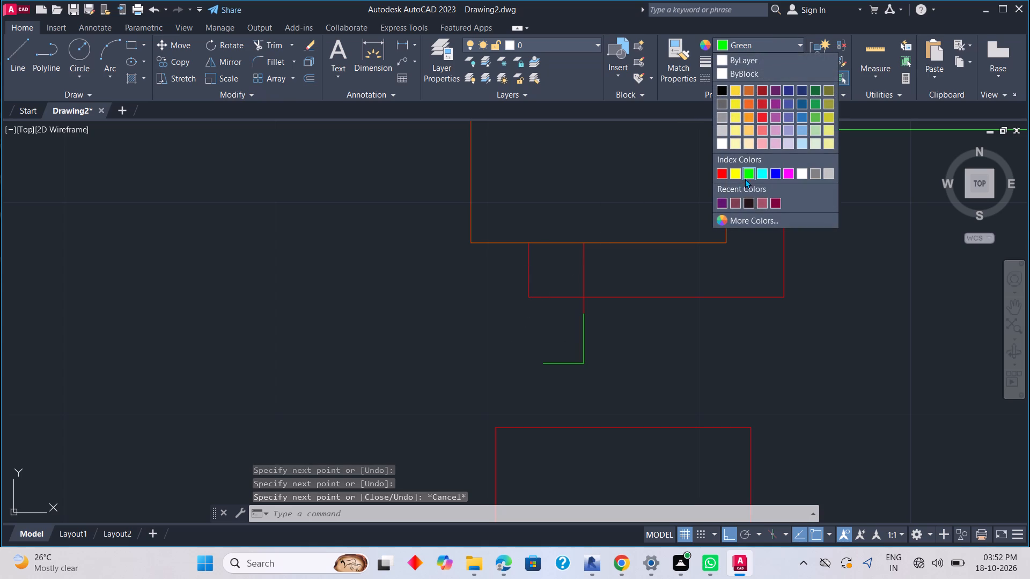
pyautogui.click(722, 87)
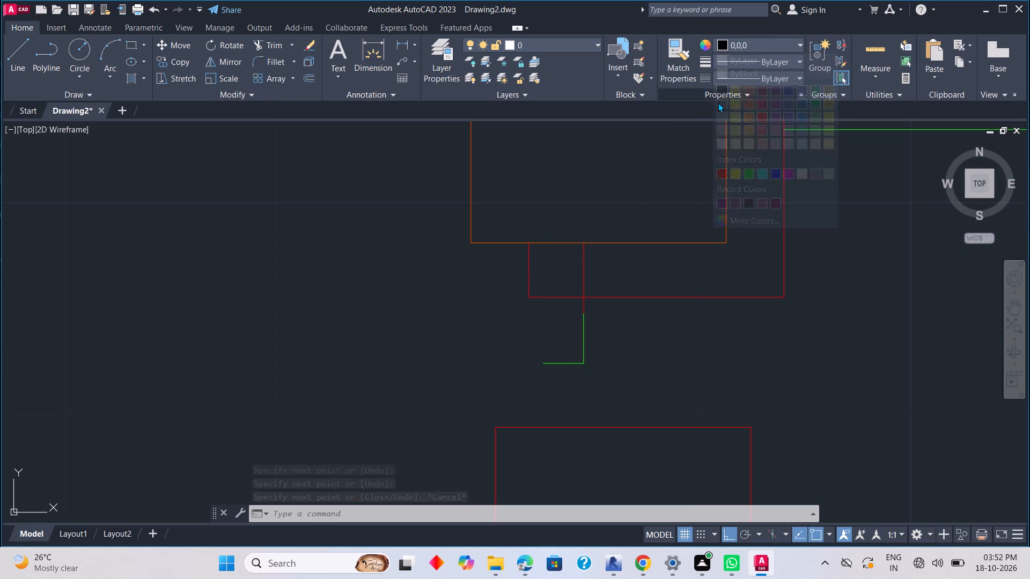
pyautogui.press('l')
pyautogui.press('space')
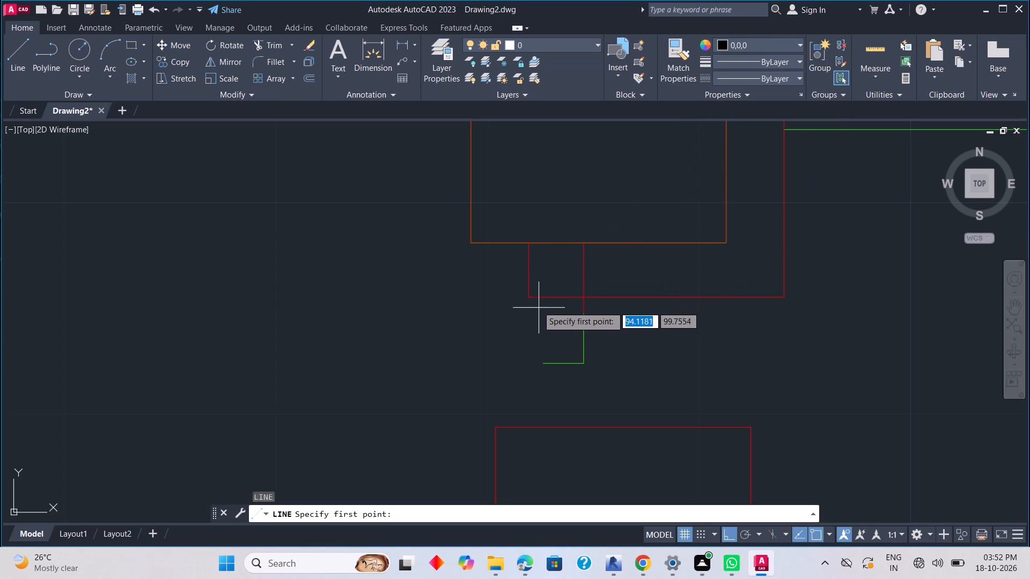
pyautogui.click(532, 300)
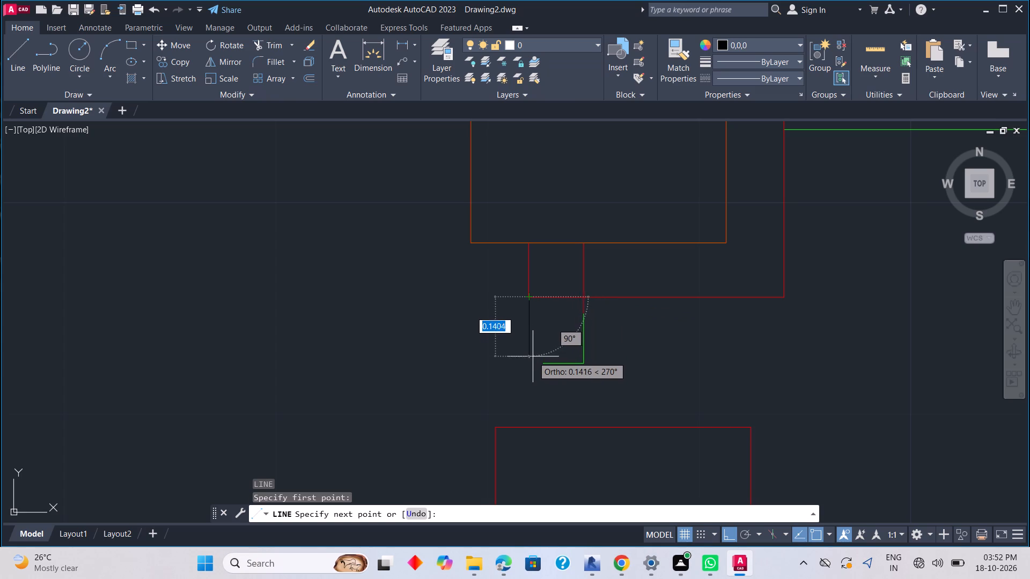
pyautogui.click(533, 356)
pyautogui.scroll(3, 553, 357)
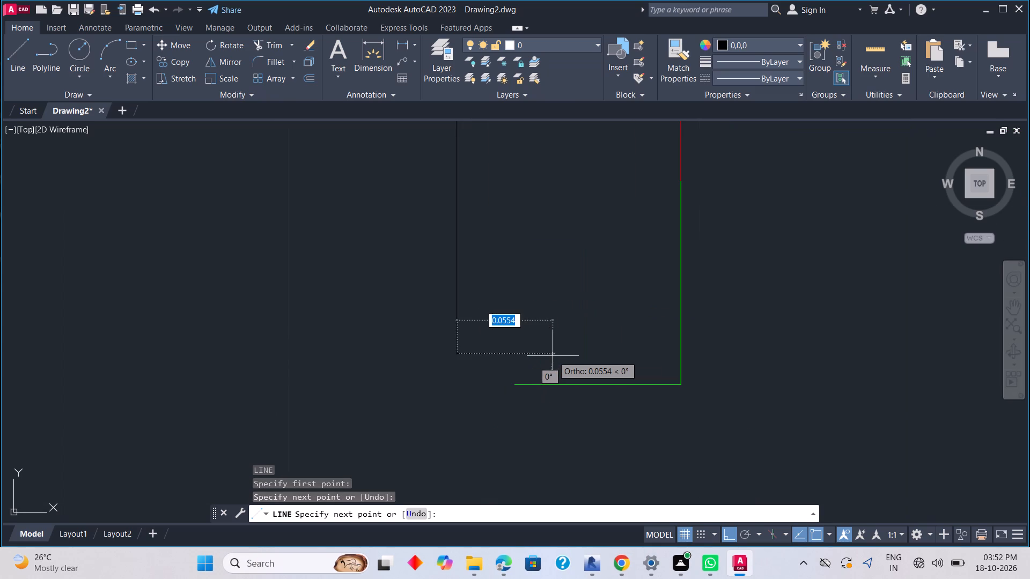
pyautogui.click(549, 356)
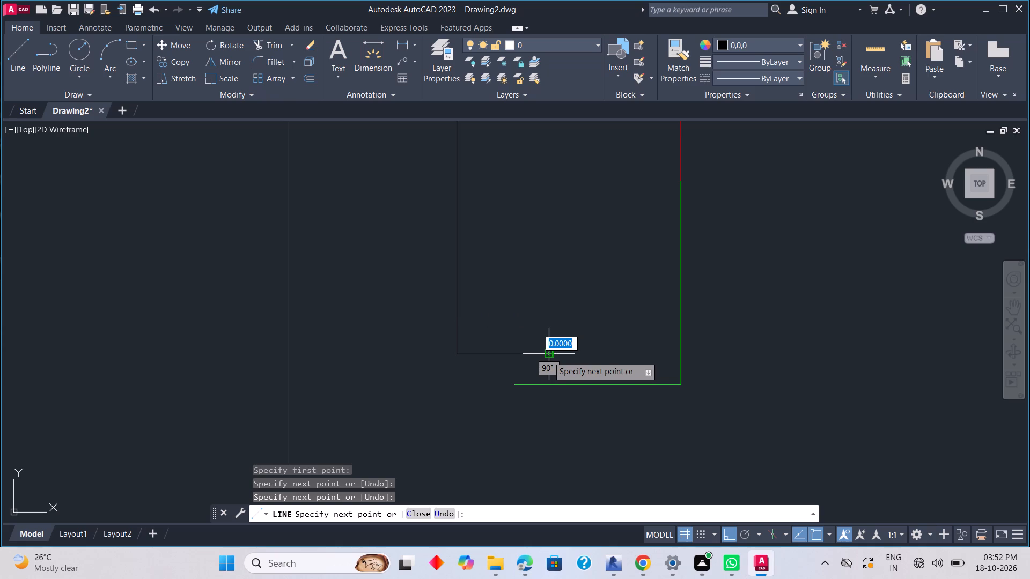
pyautogui.hotkey('ctrl', 'z')
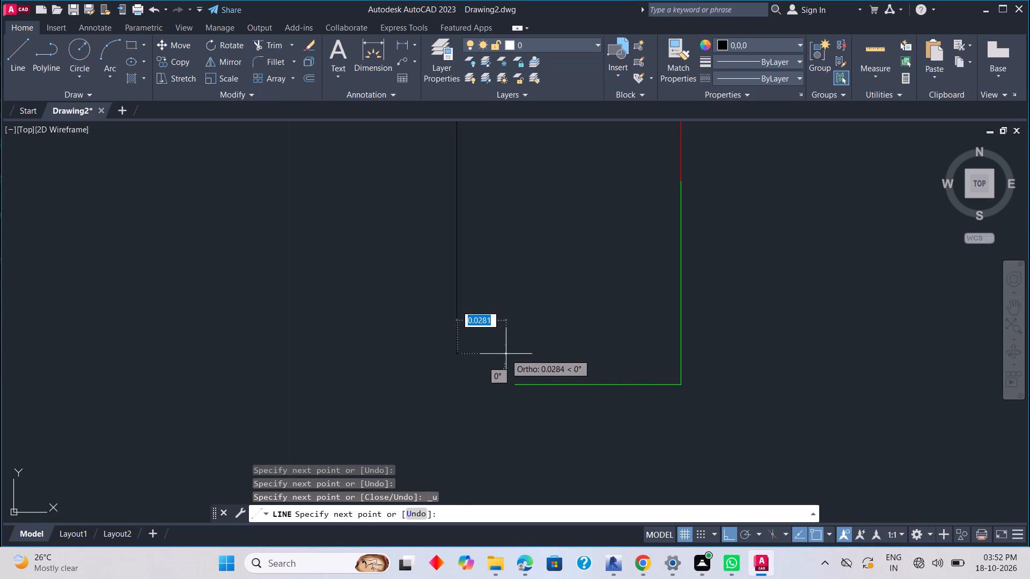
pyautogui.click(501, 354)
pyautogui.press('Escape')
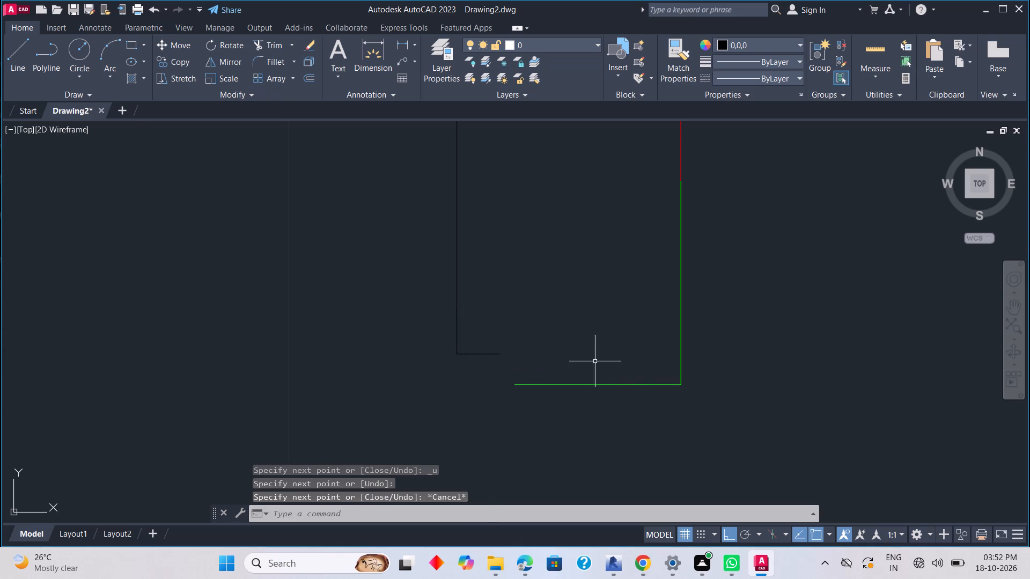
# Look over the whole wiring column, from the connector rows down to the blue-outlined group of boxes.
pyautogui.scroll(-4, 594, 361)
pyautogui.moveTo(595, 373); pyautogui.dragTo(605, 321, button='middle')
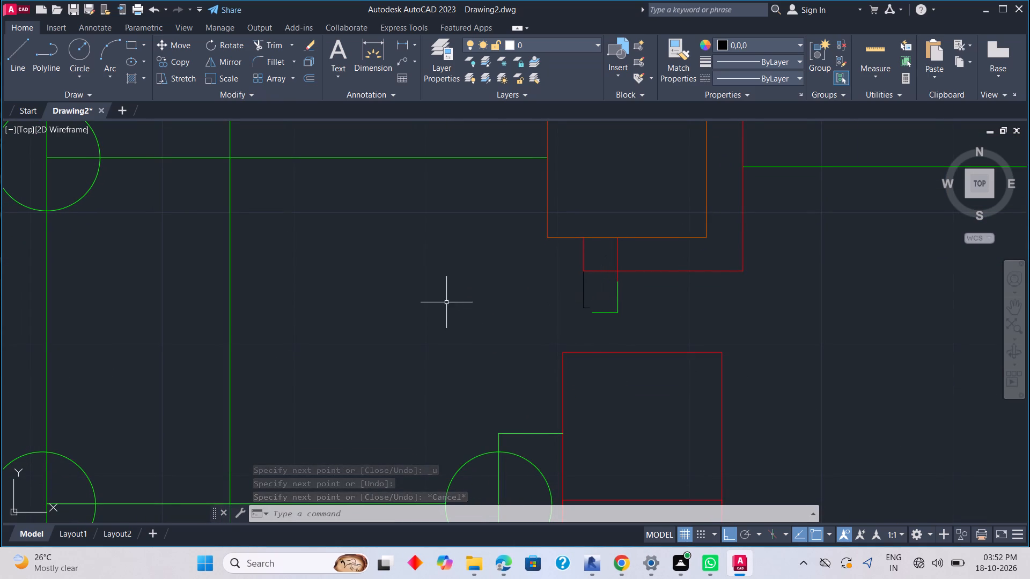
pyautogui.scroll(-1, 481, 304)
pyautogui.scroll(-2, 548, 315)
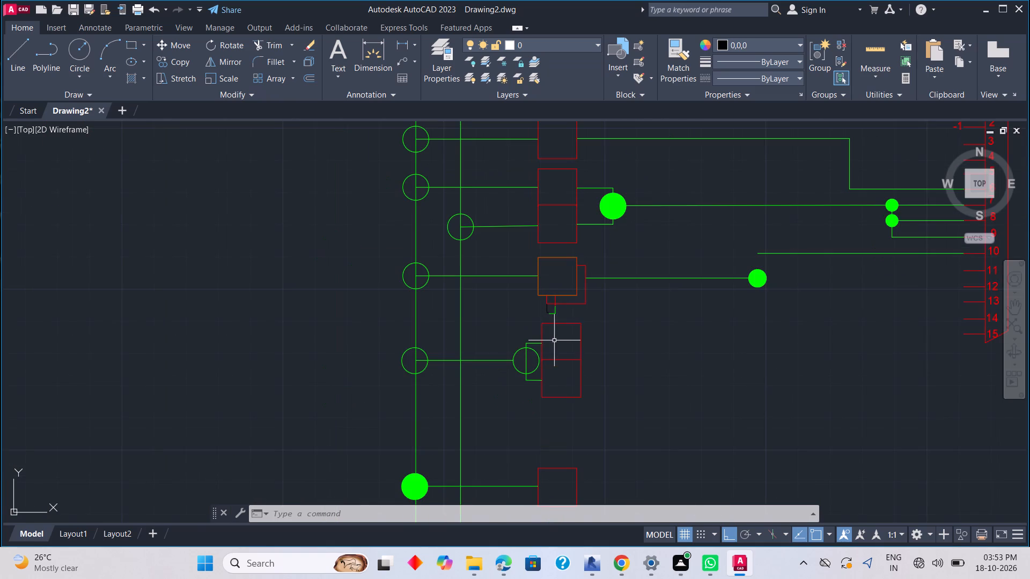
pyautogui.moveTo(555, 340); pyautogui.dragTo(569, 246, button='middle')
pyautogui.scroll(-2, 568, 262)
pyautogui.moveTo(580, 273); pyautogui.dragTo(581, 307, button='middle')
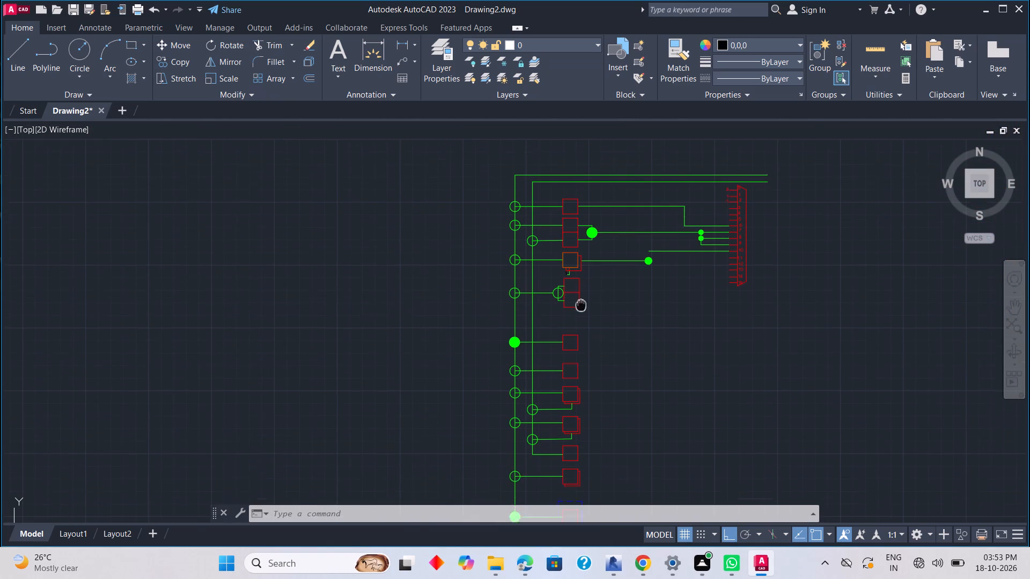
pyautogui.moveTo(581, 307); pyautogui.dragTo(581, 311, button='middle')
pyautogui.scroll(2, 582, 325)
pyautogui.scroll(-2, 596, 358)
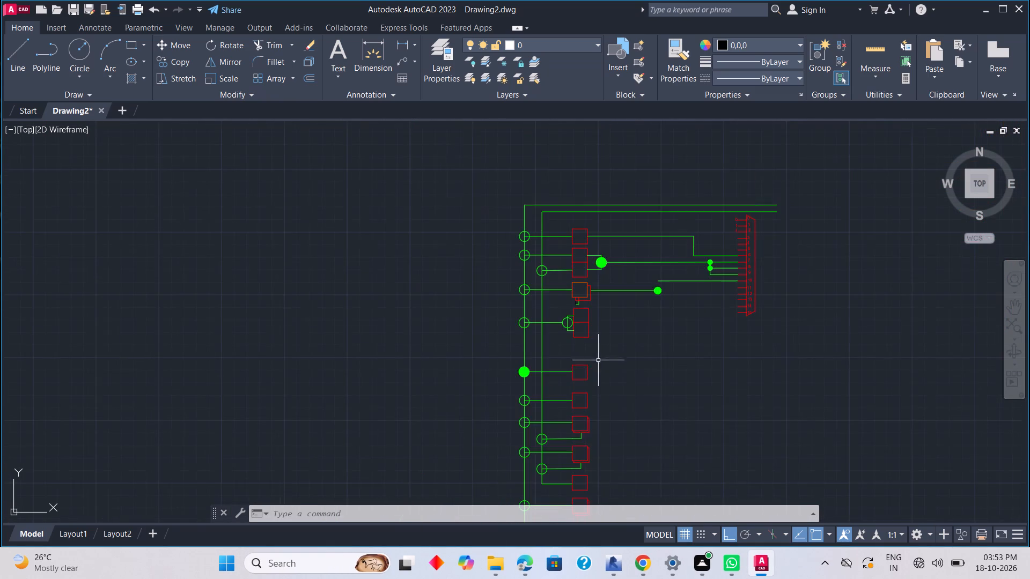
pyautogui.scroll(-1, 644, 418)
pyautogui.moveTo(644, 412); pyautogui.dragTo(650, 326, button='middle')
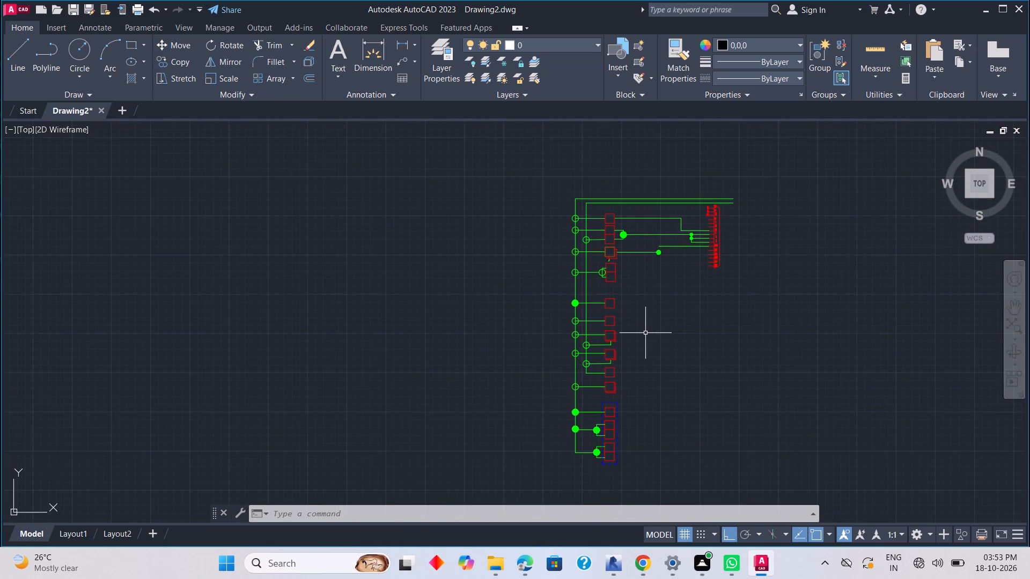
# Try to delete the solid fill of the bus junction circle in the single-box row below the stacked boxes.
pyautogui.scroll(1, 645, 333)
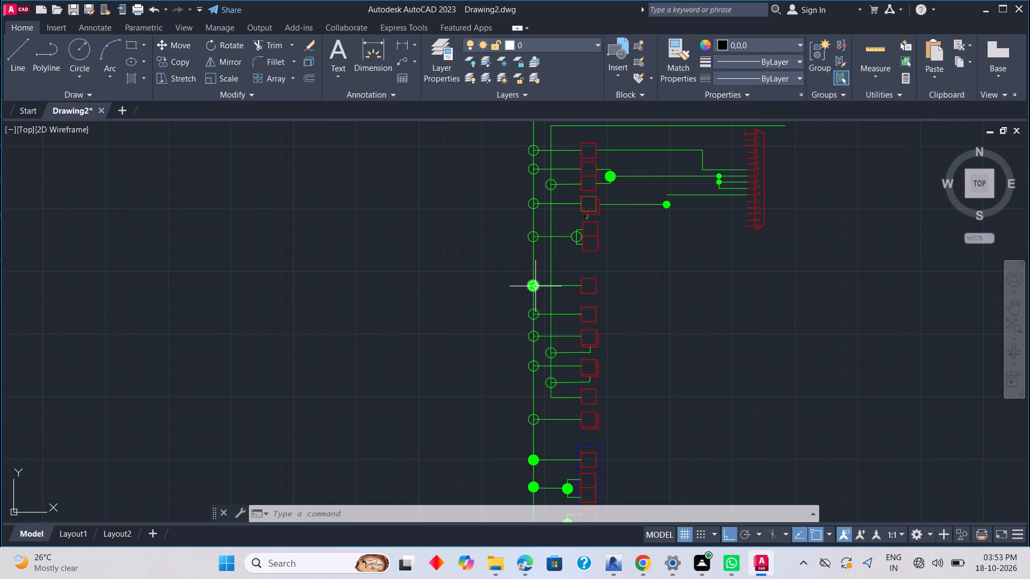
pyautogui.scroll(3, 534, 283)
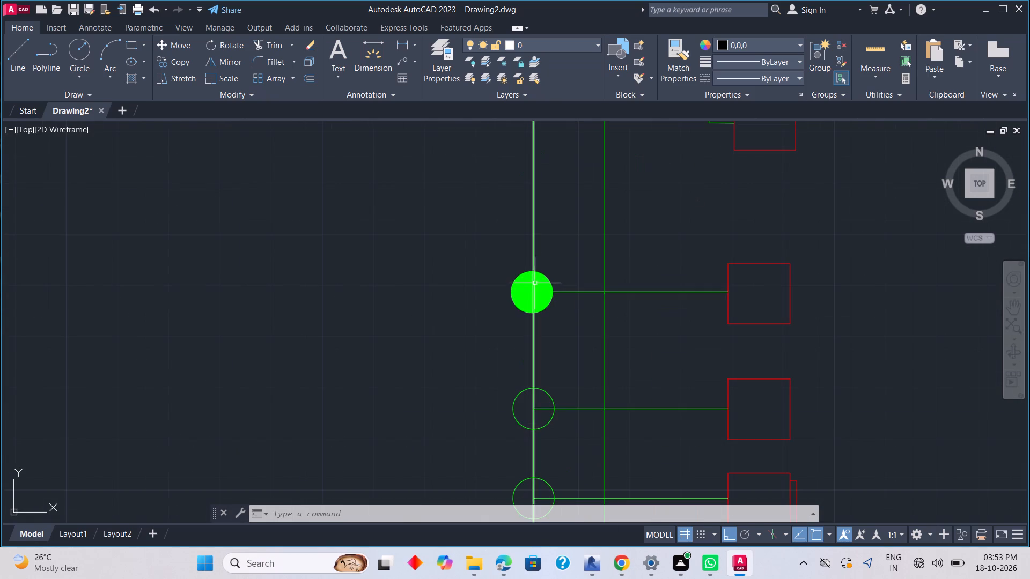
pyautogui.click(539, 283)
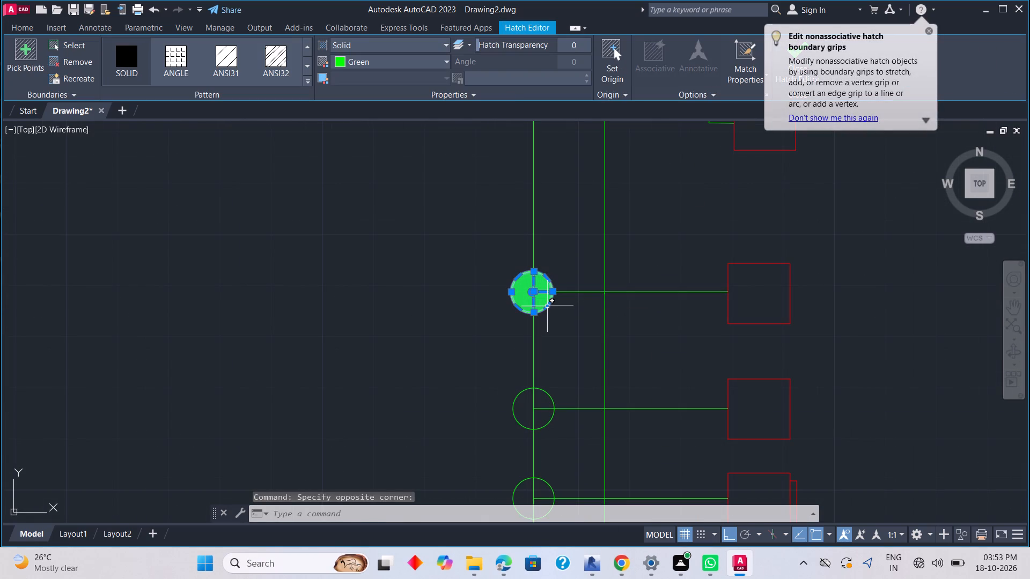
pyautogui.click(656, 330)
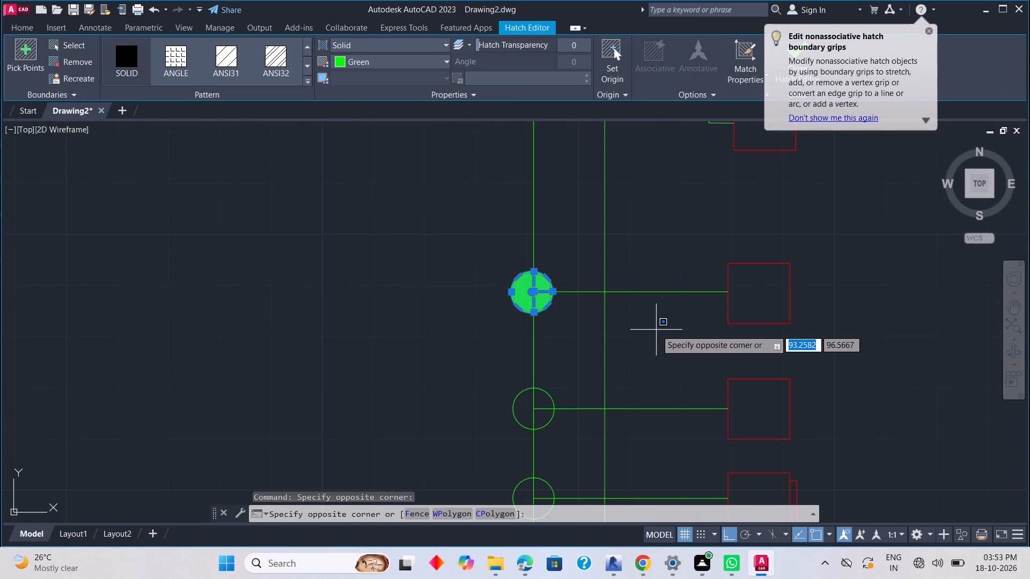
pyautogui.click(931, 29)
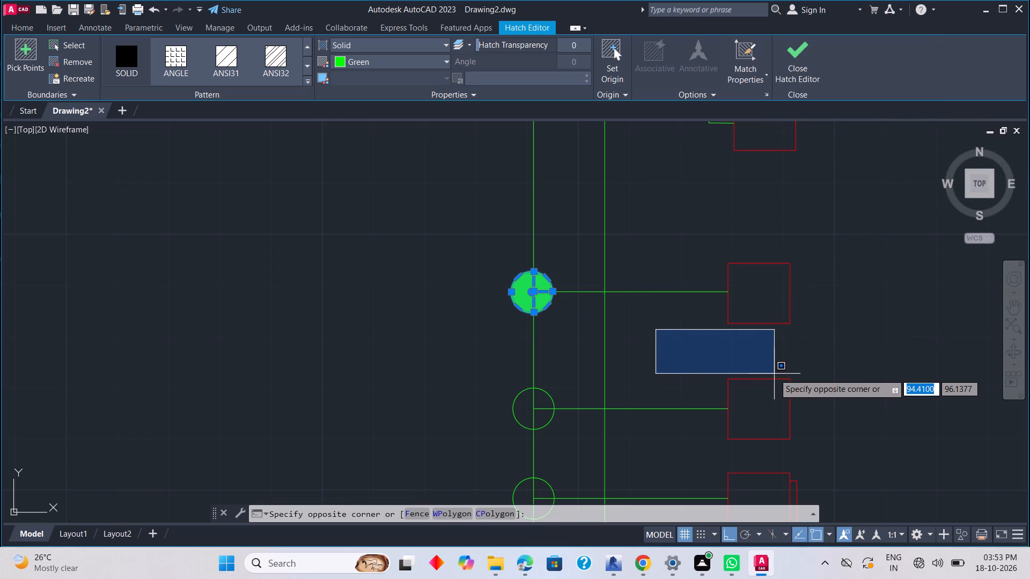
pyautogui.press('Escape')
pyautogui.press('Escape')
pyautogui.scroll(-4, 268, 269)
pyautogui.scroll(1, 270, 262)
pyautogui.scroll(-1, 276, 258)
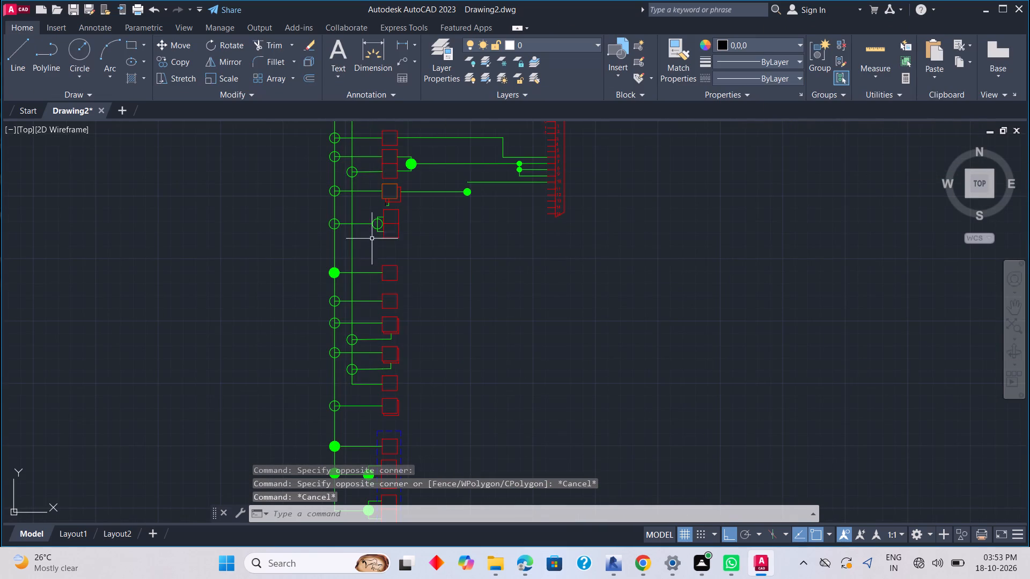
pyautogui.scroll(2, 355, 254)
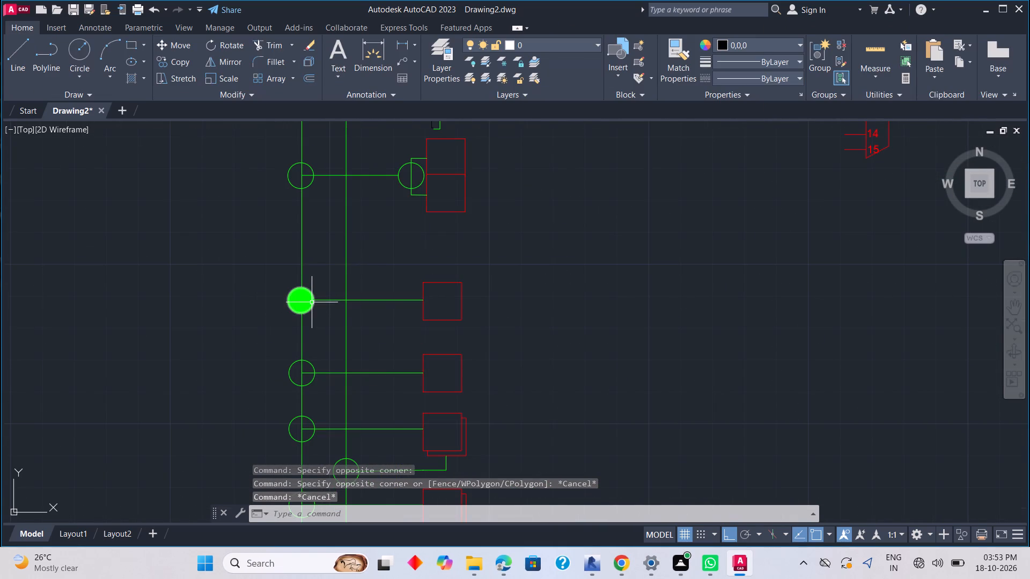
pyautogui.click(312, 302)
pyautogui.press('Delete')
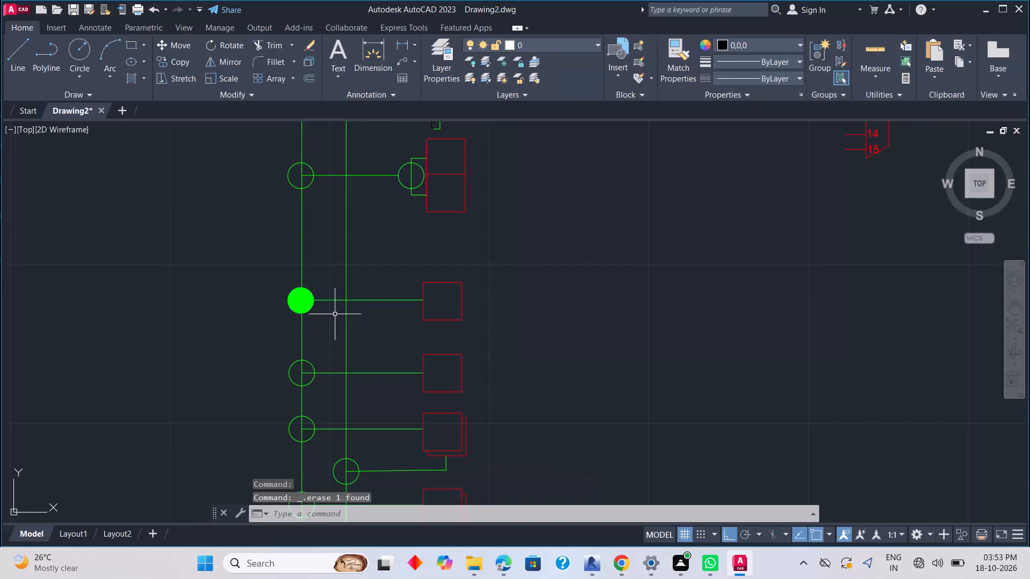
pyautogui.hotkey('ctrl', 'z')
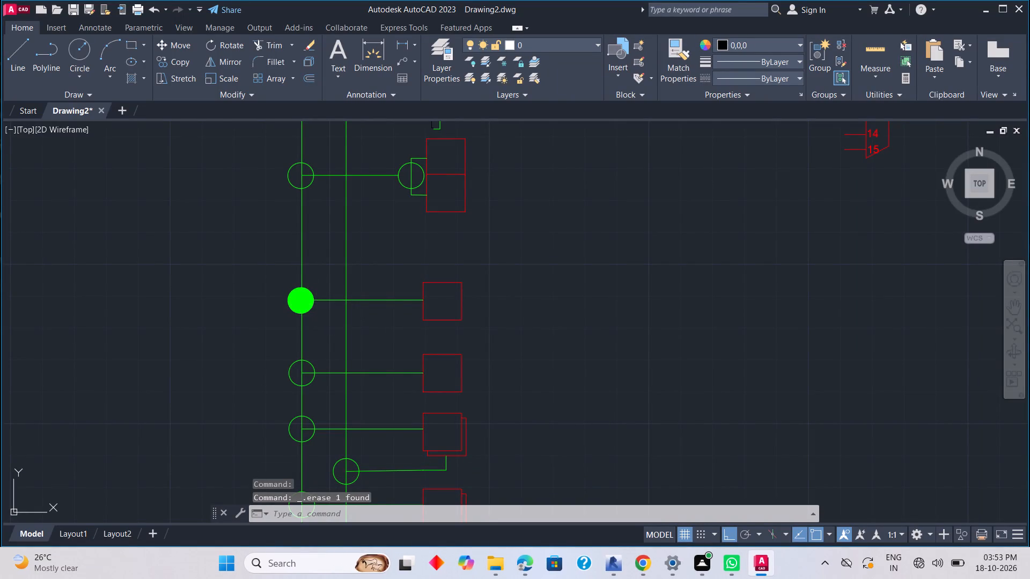
# Delete the solid green fill of the bus junction circle in the single-box row below the stacked boxes, keeping its outline.
pyautogui.click(308, 294)
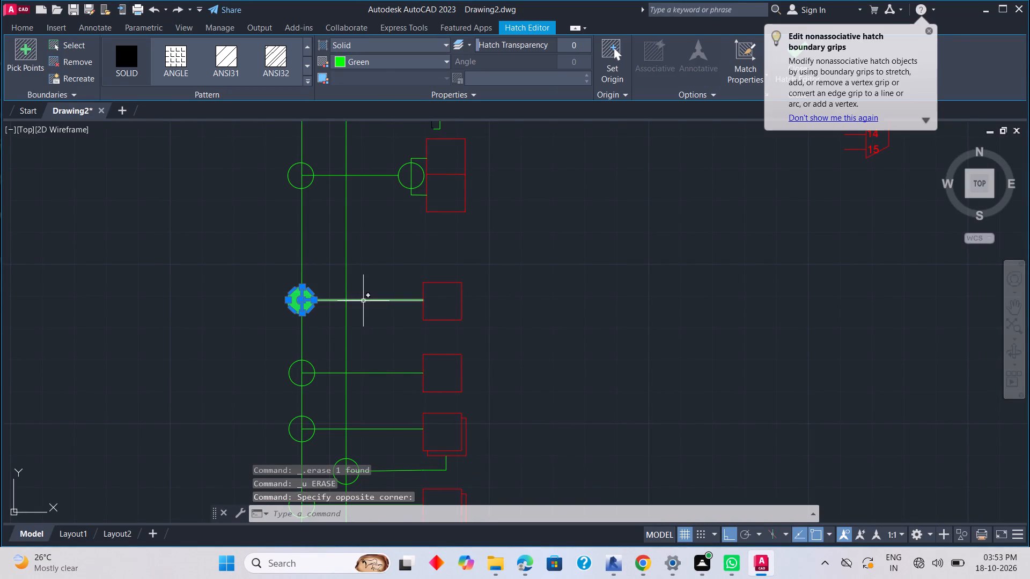
pyautogui.press('Delete')
pyautogui.click(557, 323)
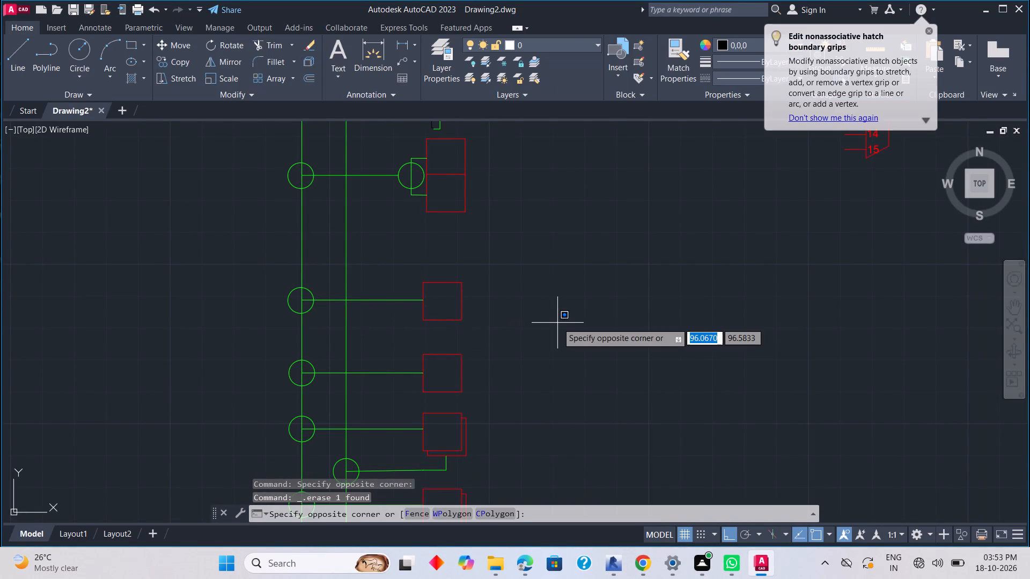
pyautogui.press('Escape')
# Delete the shared solid green fill of the junction circles serving the blue-outlined group of boxes, keeping their outlines.
pyautogui.scroll(-3, 557, 321)
pyautogui.moveTo(540, 409); pyautogui.dragTo(570, 308, button='middle')
pyautogui.scroll(6, 548, 328)
pyautogui.click(222, 259)
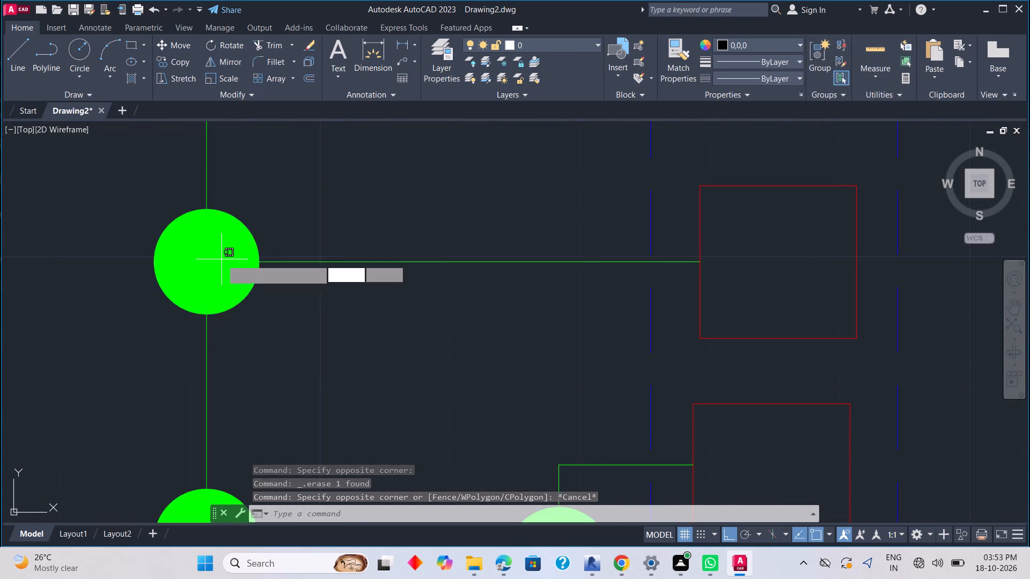
pyautogui.press('Escape')
pyautogui.click(231, 275)
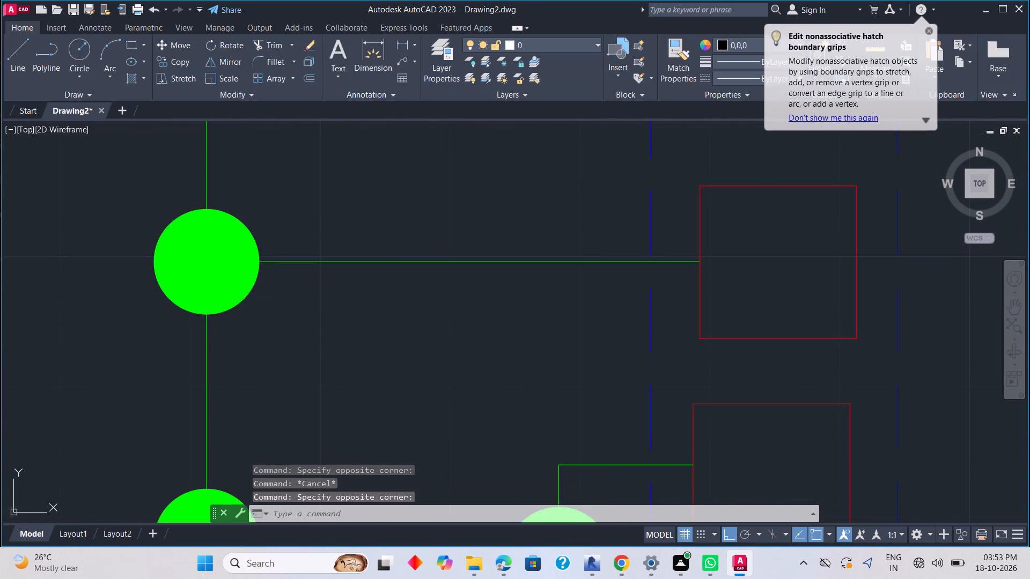
pyautogui.press('Escape')
pyautogui.click(227, 283)
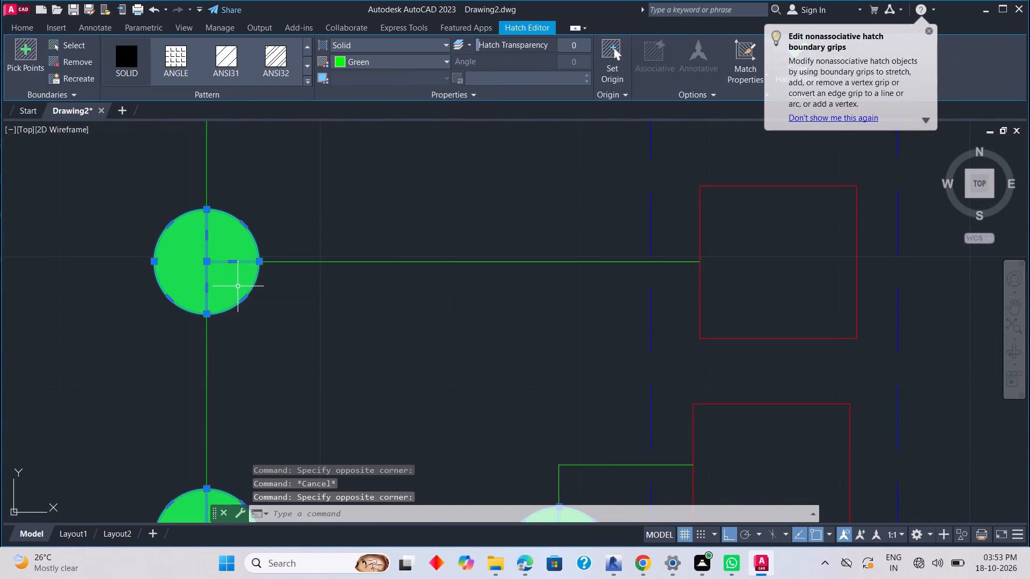
pyautogui.press('Escape')
pyautogui.click(181, 270)
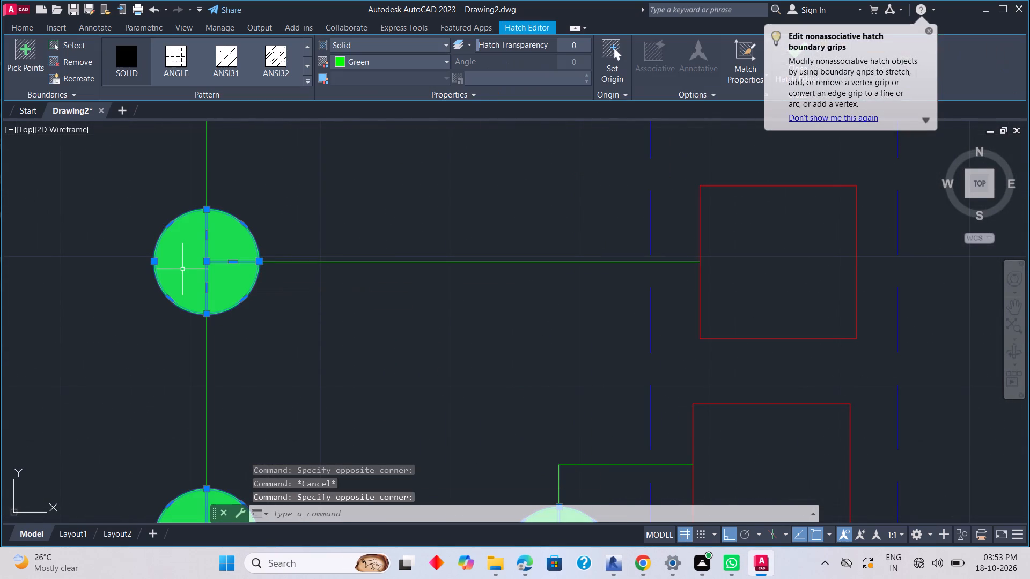
pyautogui.press('Escape')
pyautogui.click(185, 270)
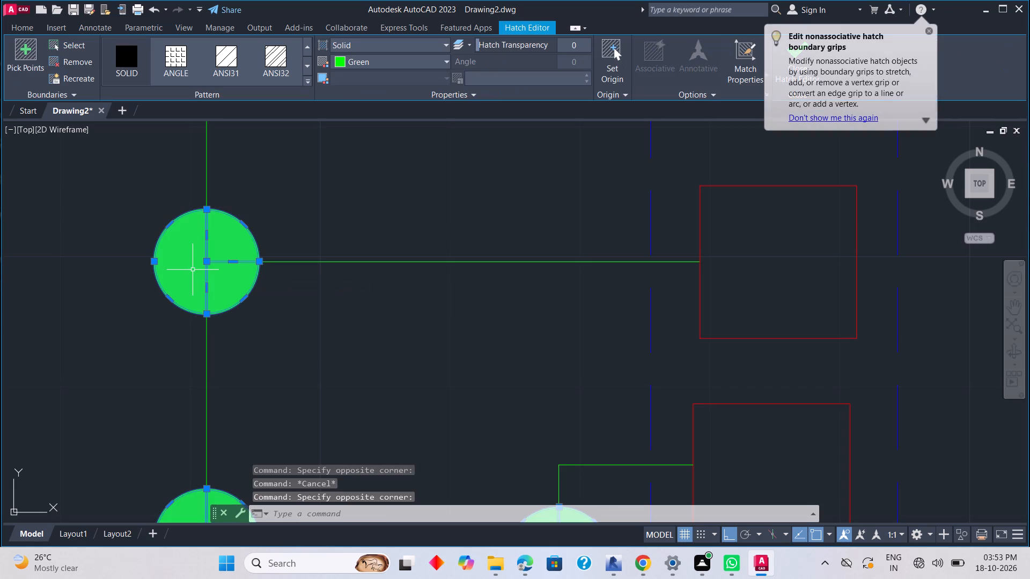
pyautogui.press('Delete')
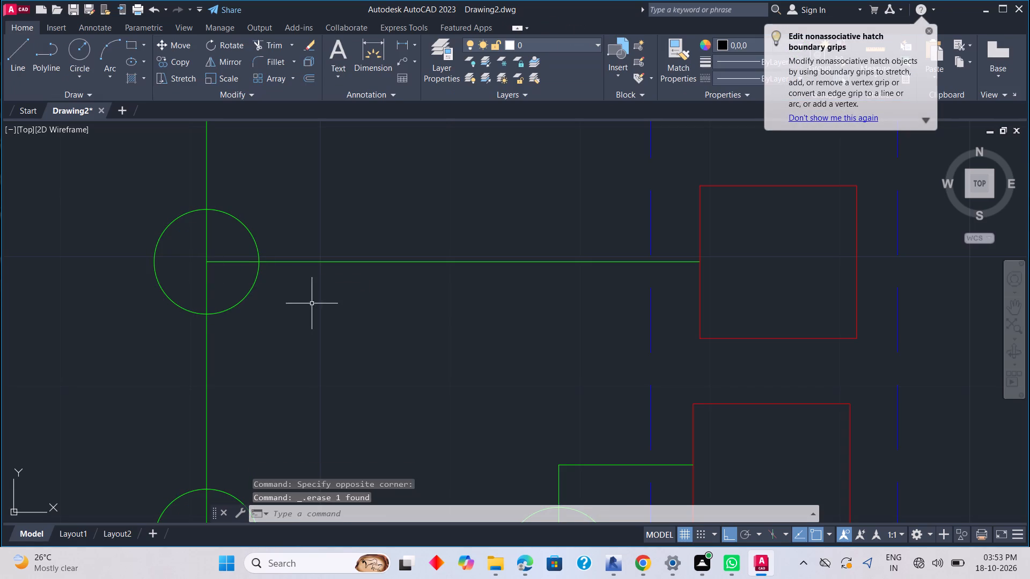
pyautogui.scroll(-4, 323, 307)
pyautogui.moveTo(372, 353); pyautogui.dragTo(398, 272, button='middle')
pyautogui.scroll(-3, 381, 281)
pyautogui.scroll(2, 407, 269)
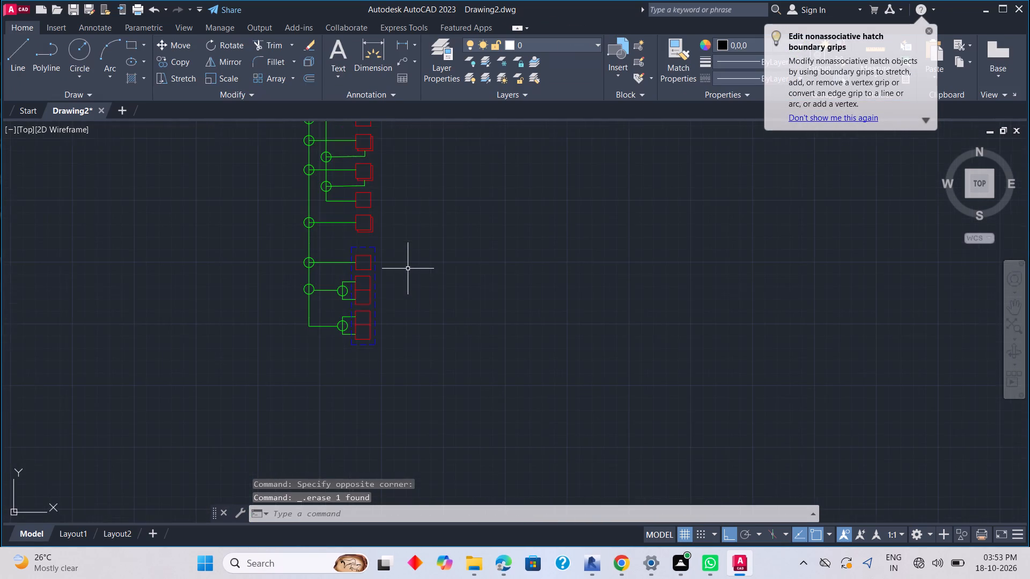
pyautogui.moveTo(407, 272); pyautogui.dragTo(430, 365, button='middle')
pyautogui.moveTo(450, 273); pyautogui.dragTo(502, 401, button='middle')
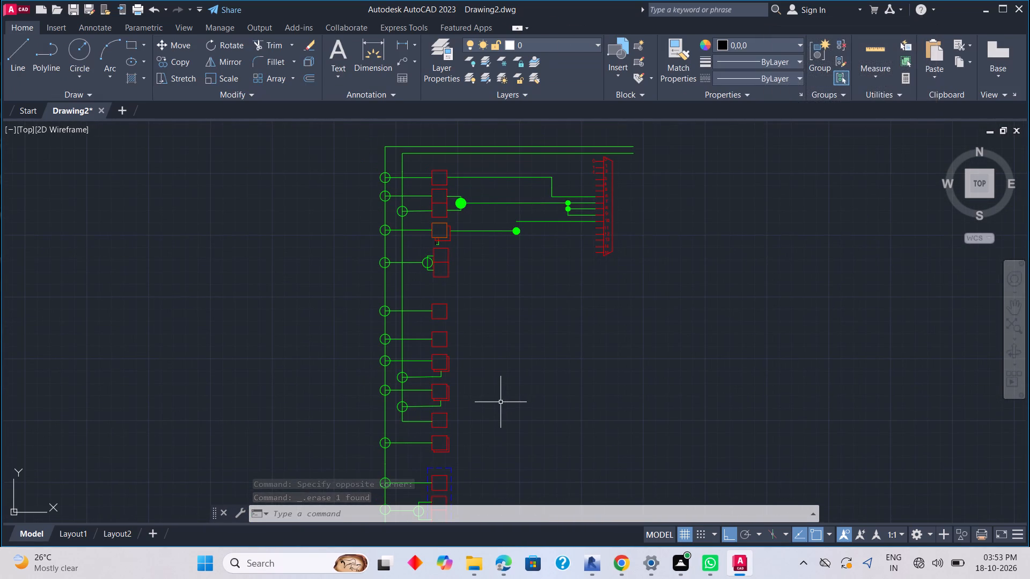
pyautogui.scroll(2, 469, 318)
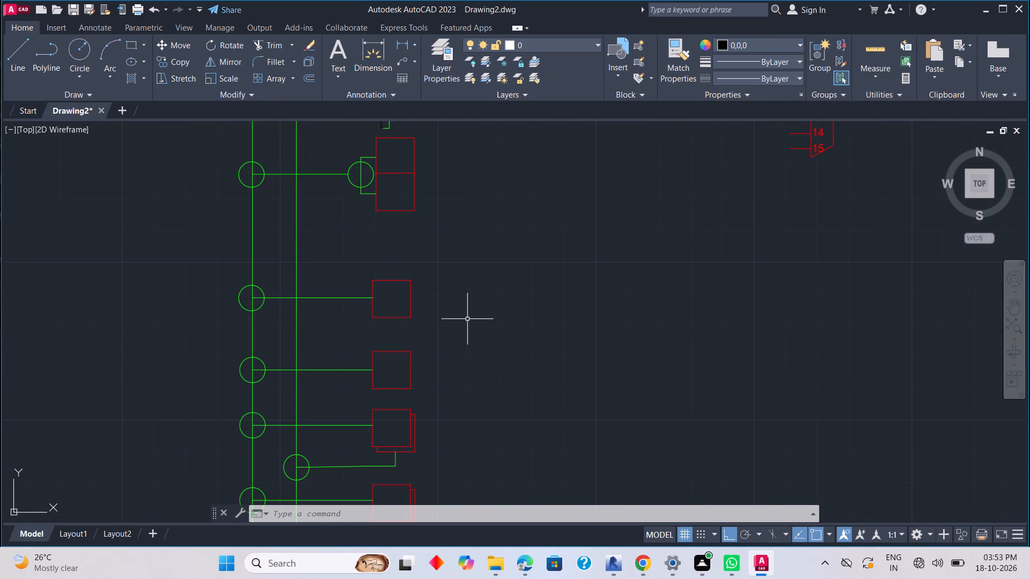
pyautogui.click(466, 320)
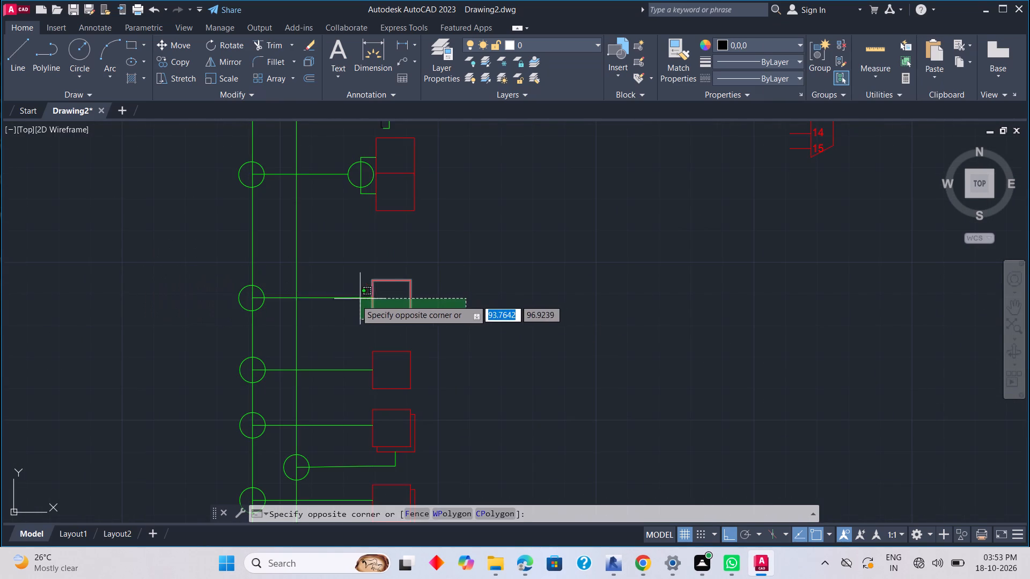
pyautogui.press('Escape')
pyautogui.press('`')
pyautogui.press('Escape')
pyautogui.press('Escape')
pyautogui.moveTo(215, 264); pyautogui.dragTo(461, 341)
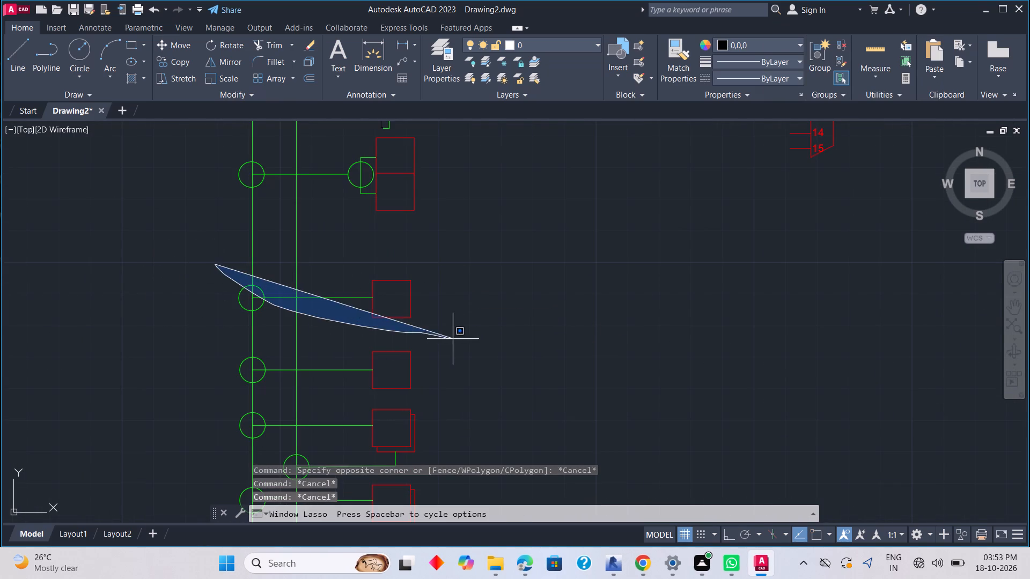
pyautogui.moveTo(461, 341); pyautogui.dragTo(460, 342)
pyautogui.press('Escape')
# Move the single-box row below the stacked two-box pair, with its lead and junction circle, about 0.57 units up the bus.
pyautogui.click(167, 228)
pyautogui.click(466, 331)
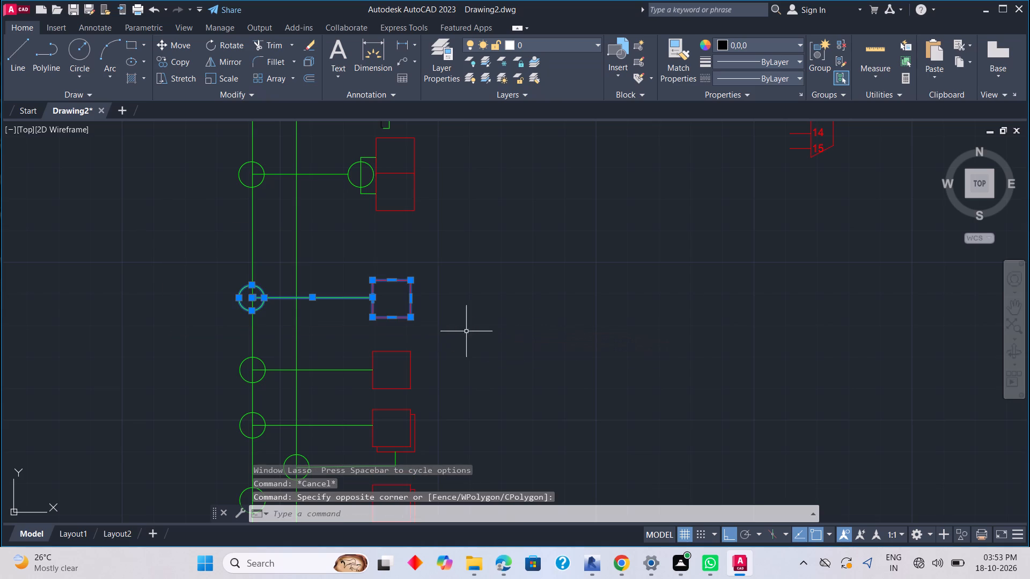
pyautogui.rightClick(309, 324)
pyautogui.click(341, 319)
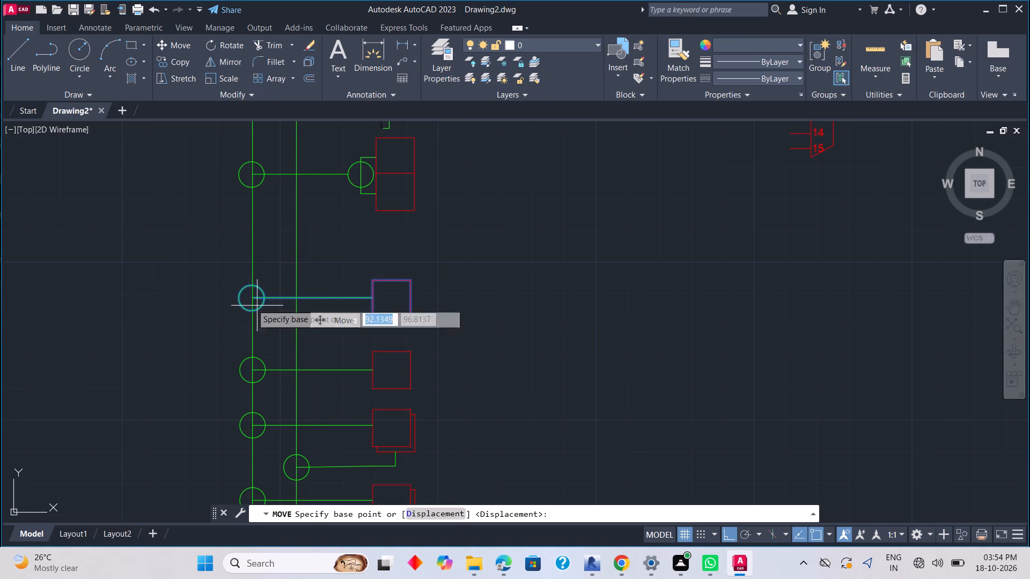
pyautogui.click(252, 296)
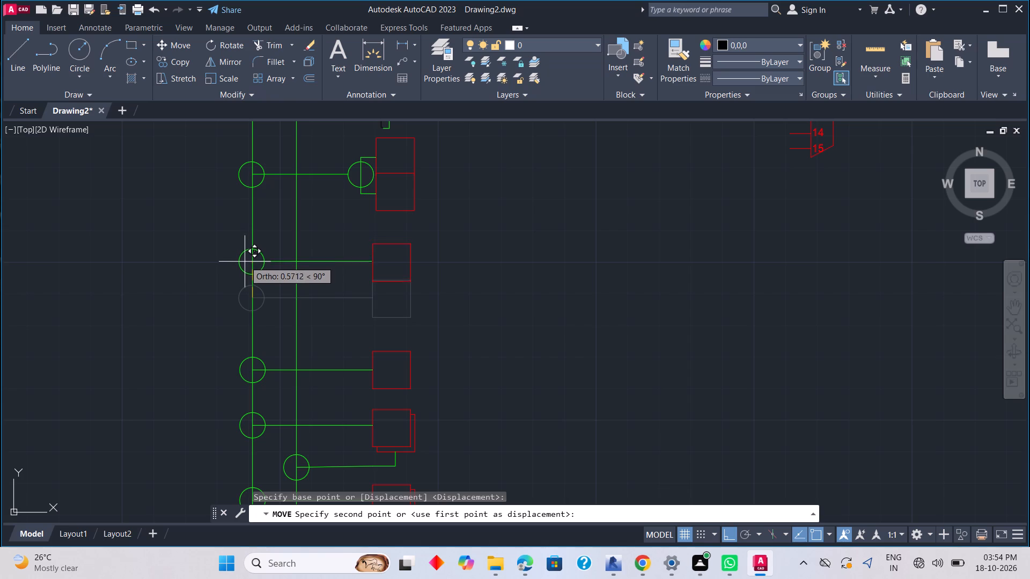
pyautogui.click(247, 261)
pyautogui.press('Escape')
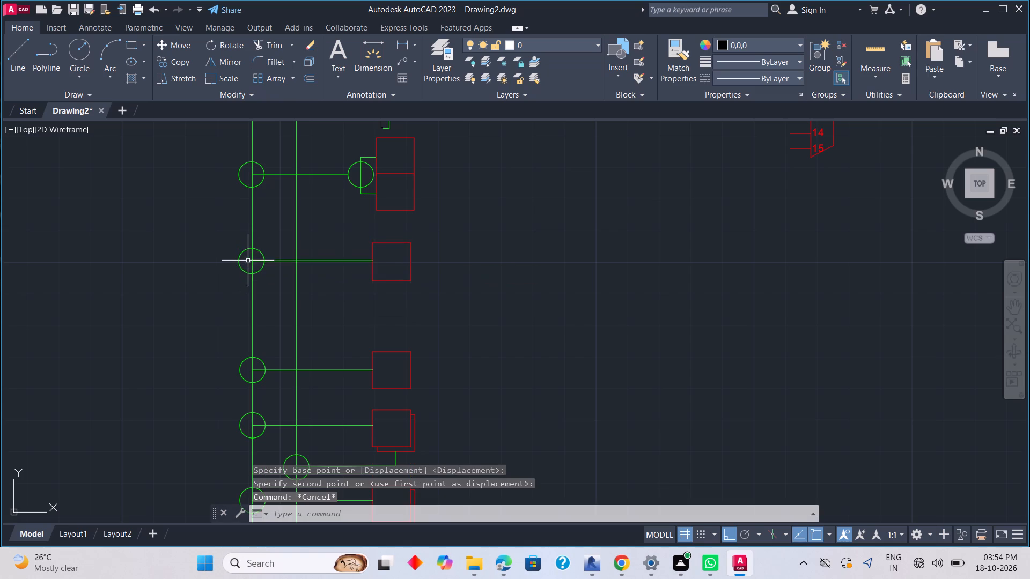
# Move the five box rows above the blue-outlined group, with their leads and junction circles, up the bus by about 0.76 units.
pyautogui.scroll(-2, 456, 313)
pyautogui.moveTo(461, 323); pyautogui.dragTo(490, 241, button='middle')
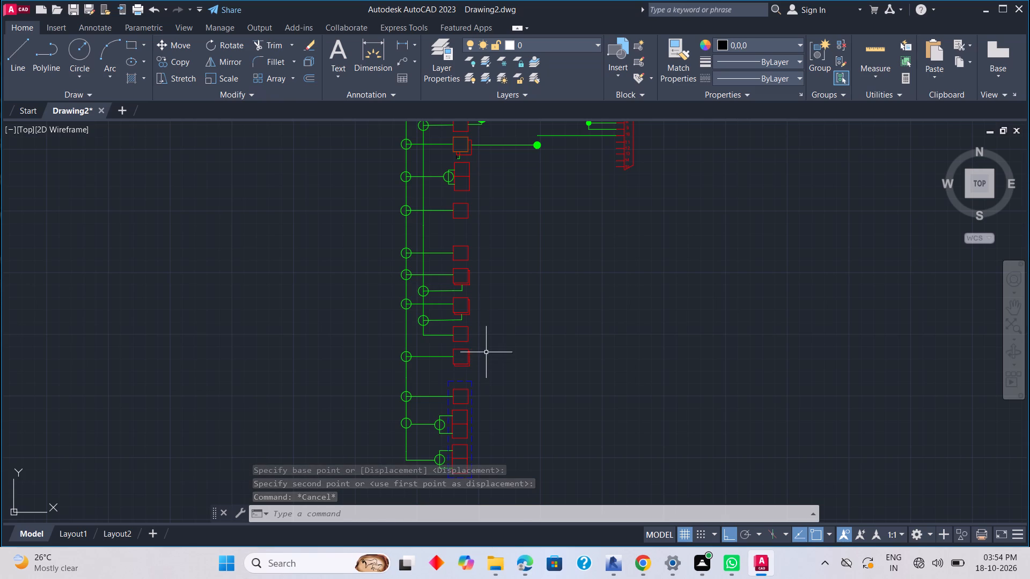
pyautogui.click(487, 314)
pyautogui.press('Escape')
pyautogui.moveTo(339, 234); pyautogui.dragTo(359, 240)
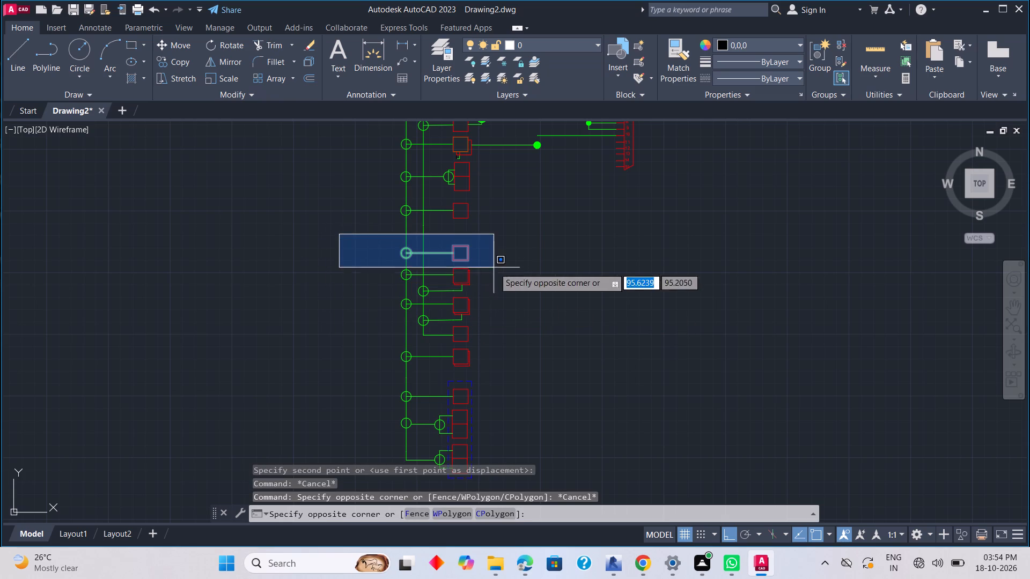
pyautogui.click(533, 372)
pyautogui.rightClick(511, 298)
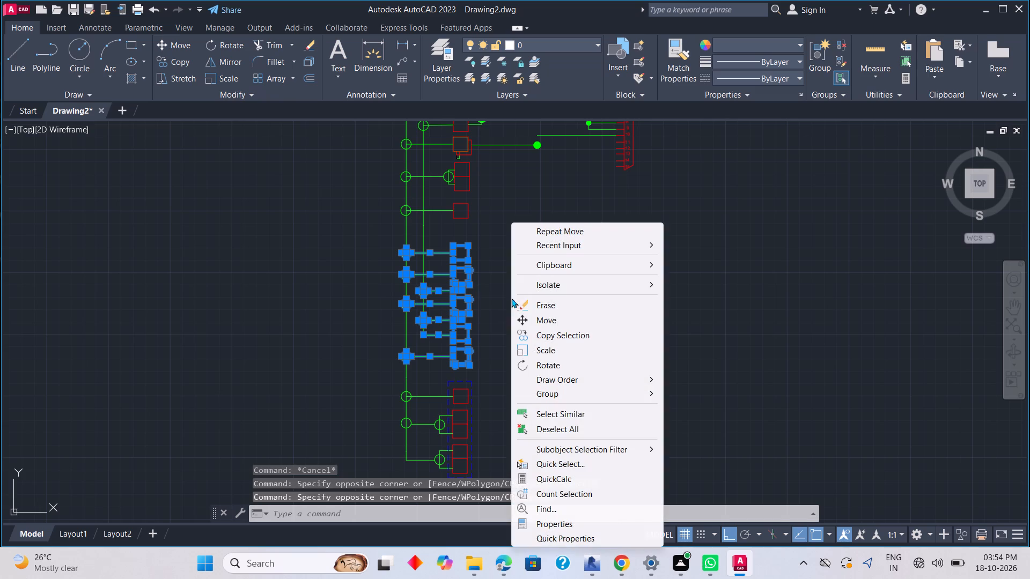
pyautogui.click(554, 316)
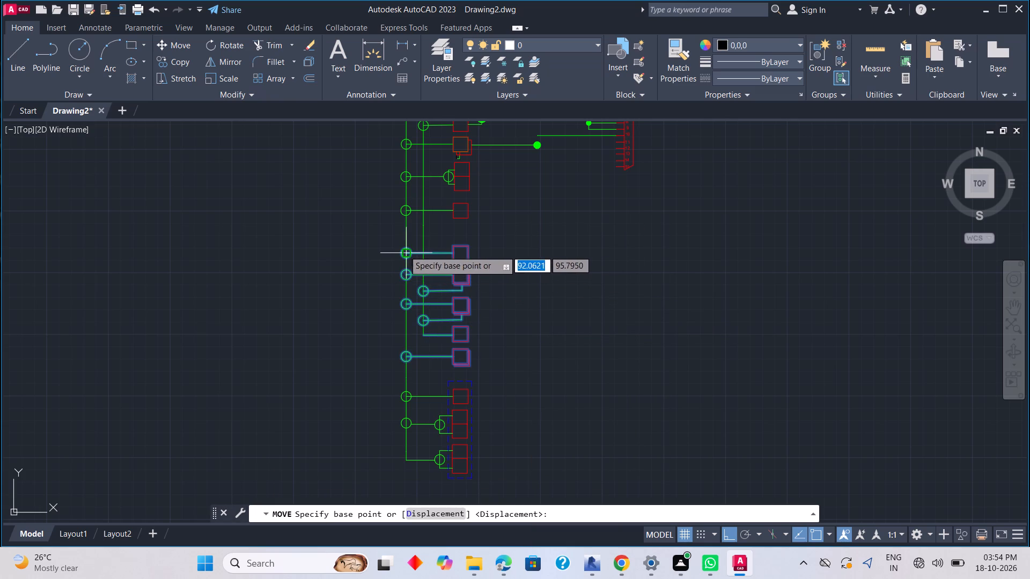
pyautogui.click(405, 250)
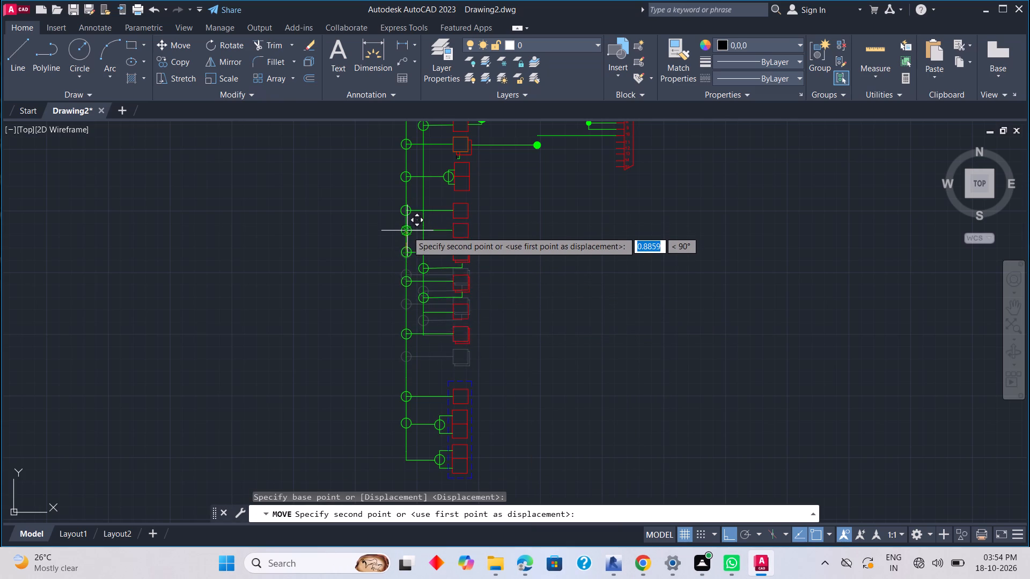
pyautogui.scroll(3, 407, 232)
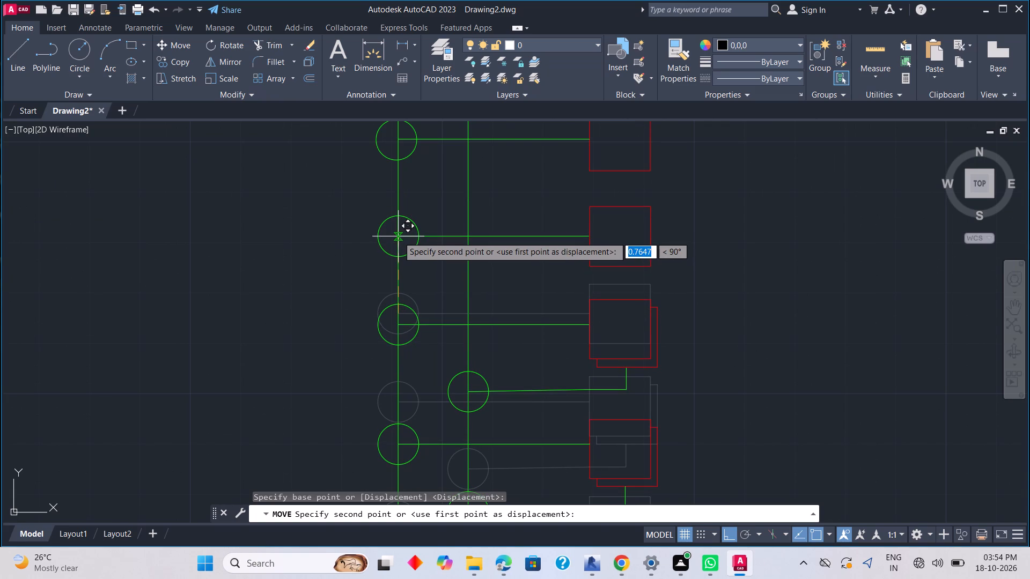
pyautogui.click(398, 236)
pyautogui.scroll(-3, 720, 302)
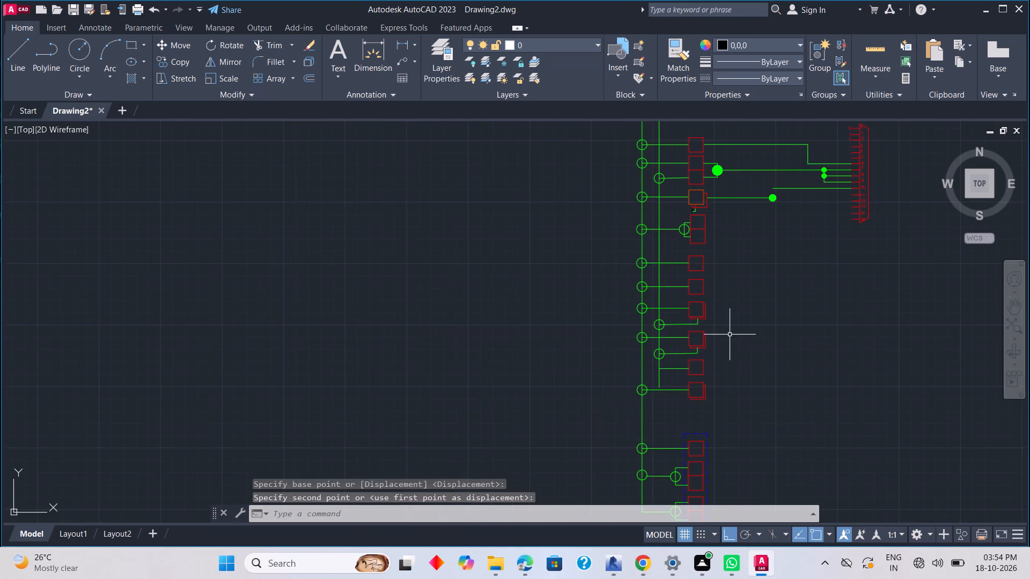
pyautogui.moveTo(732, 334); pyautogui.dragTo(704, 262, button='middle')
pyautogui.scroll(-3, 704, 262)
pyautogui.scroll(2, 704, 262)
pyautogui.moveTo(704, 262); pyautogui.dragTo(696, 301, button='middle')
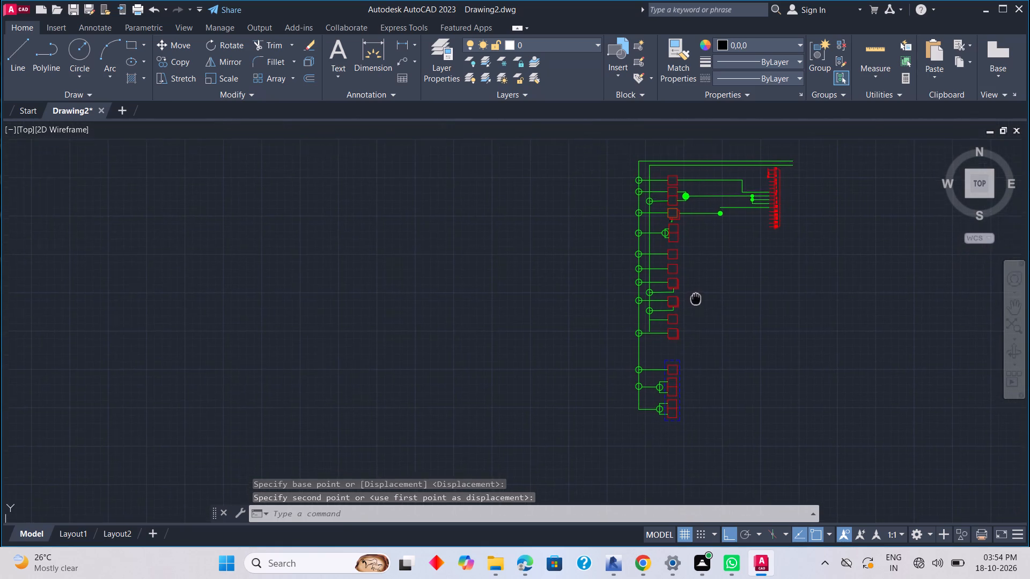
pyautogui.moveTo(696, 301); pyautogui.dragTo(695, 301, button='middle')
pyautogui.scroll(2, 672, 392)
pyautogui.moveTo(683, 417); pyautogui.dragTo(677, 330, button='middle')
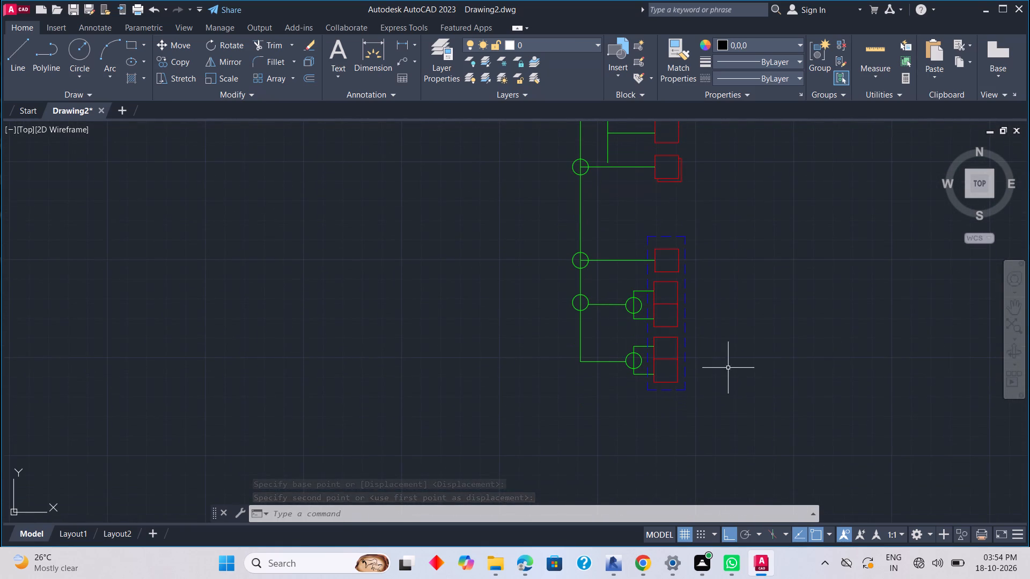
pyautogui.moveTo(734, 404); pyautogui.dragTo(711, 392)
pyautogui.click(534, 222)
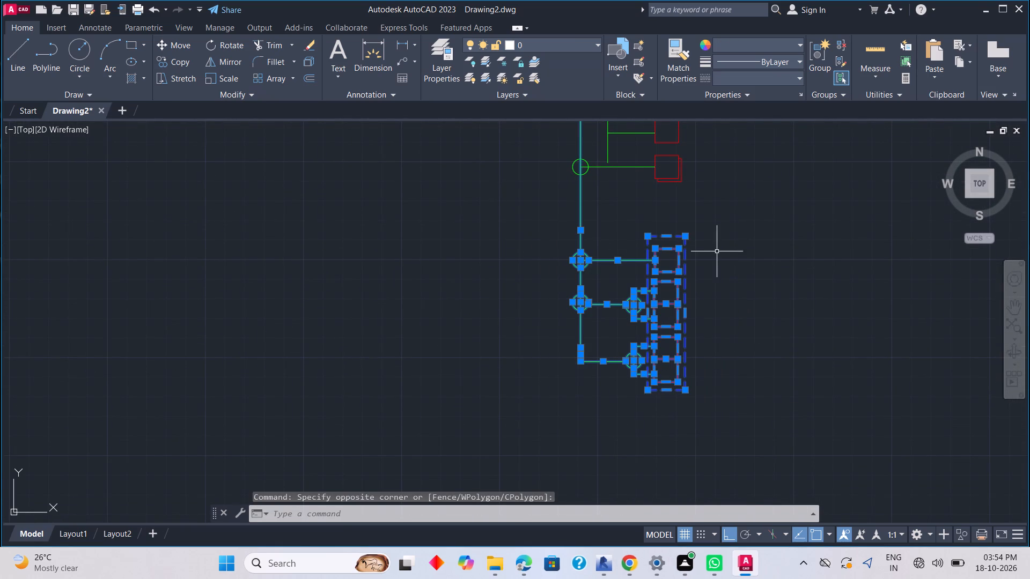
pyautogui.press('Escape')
# Move the blue-outlined group of boxes, with its leads and junction circles, straight up the bus closer to the rows above.
pyautogui.click(556, 231)
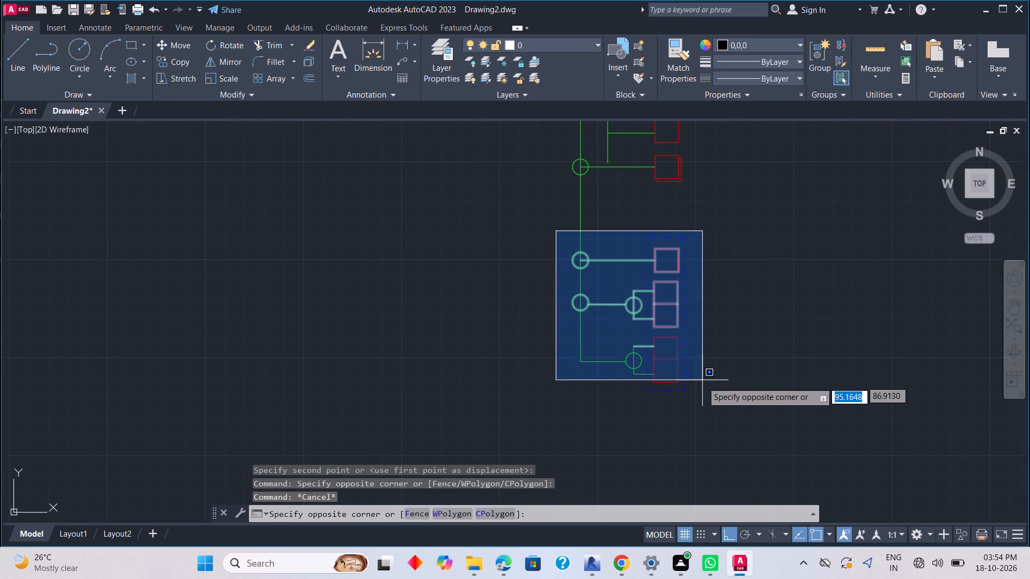
pyautogui.click(711, 409)
pyautogui.rightClick(722, 384)
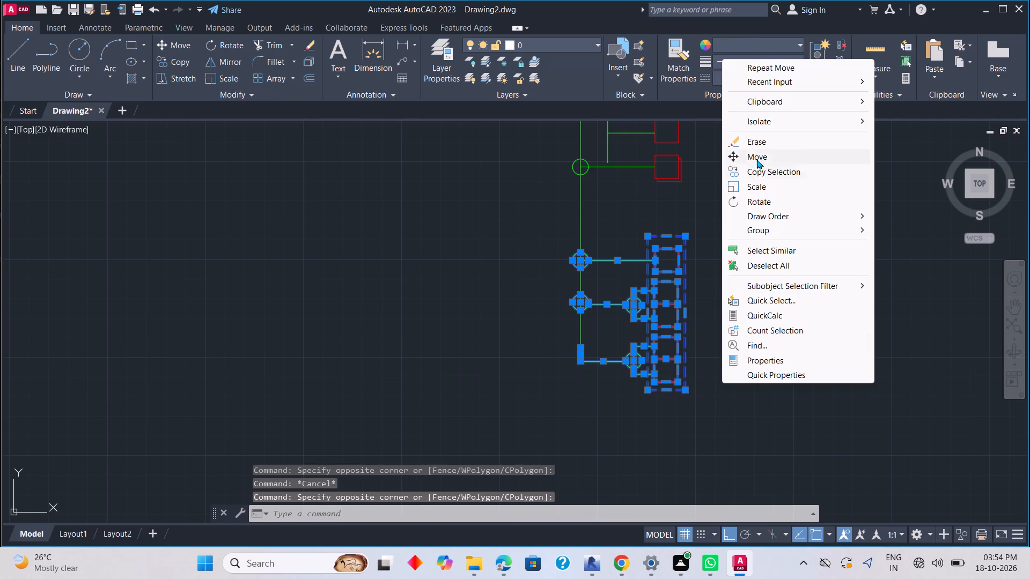
pyautogui.click(756, 157)
pyautogui.click(580, 262)
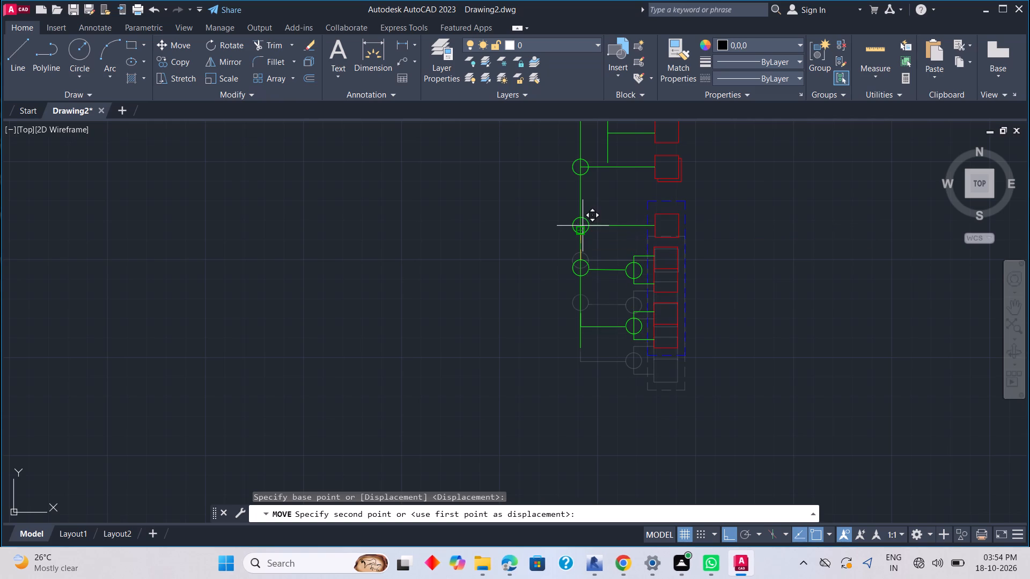
pyautogui.click(583, 226)
pyautogui.press('Escape')
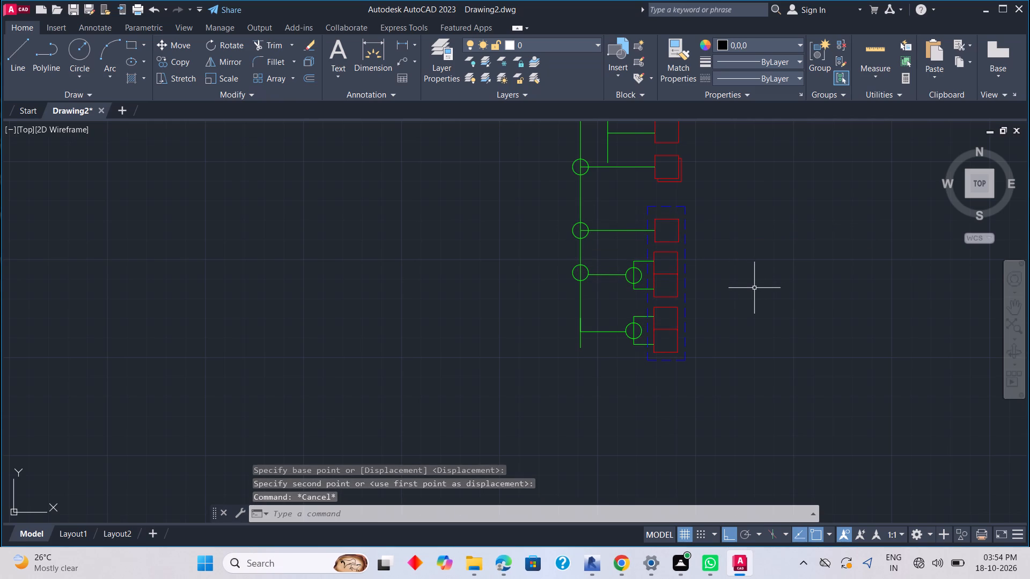
# Trim the leftover end of the outer vertical bus line below the lowest lead of the blue-outlined group.
pyautogui.write('TR')
pyautogui.press('space')
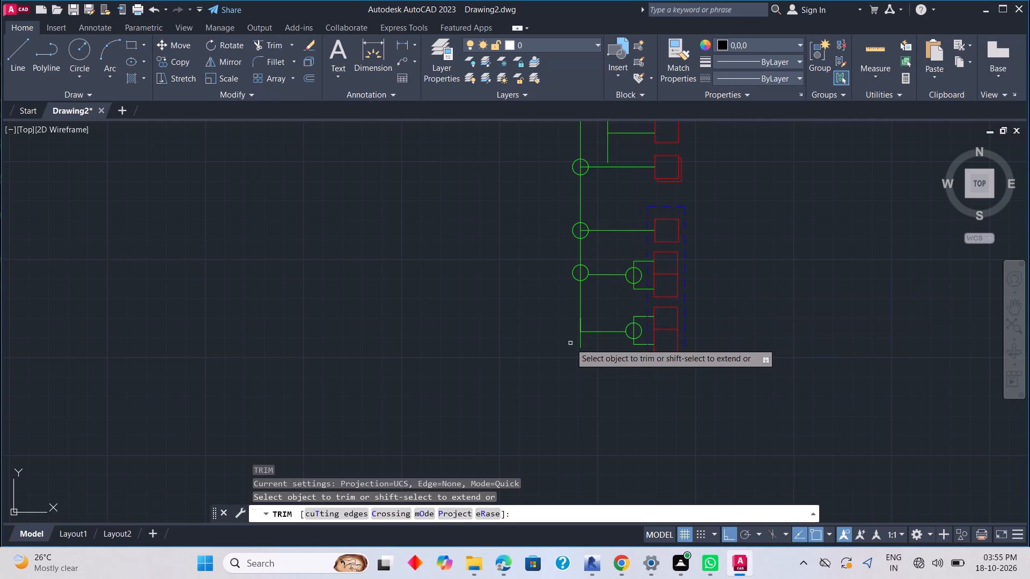
pyautogui.moveTo(578, 341); pyautogui.dragTo(596, 339)
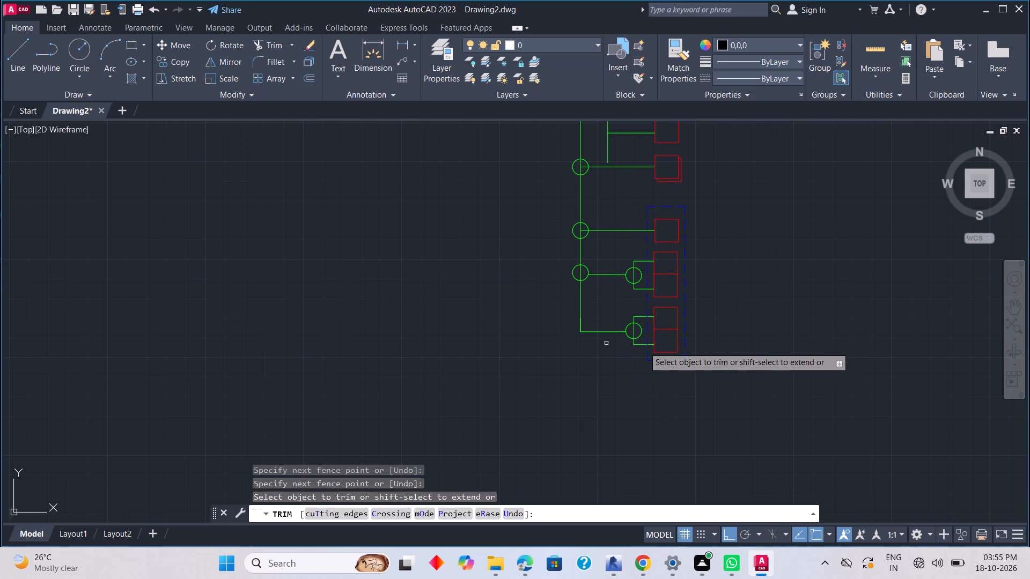
pyautogui.press('Escape')
# Trim the leftover end of the inner vertical bus line below the lead of its lowest single box.
pyautogui.moveTo(710, 221); pyautogui.dragTo(750, 373, button='middle')
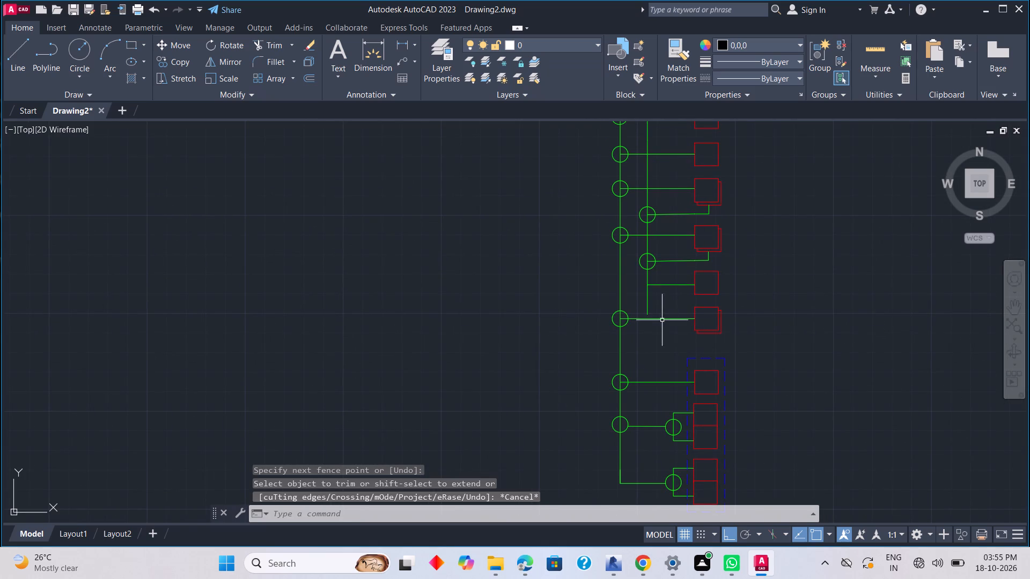
pyautogui.scroll(2, 654, 302)
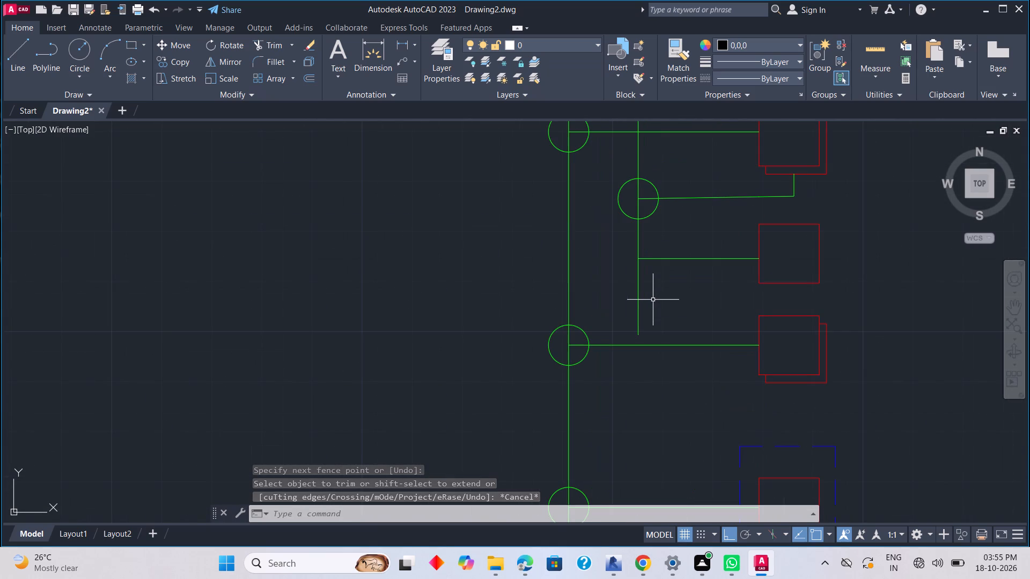
pyautogui.write('TR')
pyautogui.press('space')
pyautogui.moveTo(646, 298); pyautogui.dragTo(628, 292)
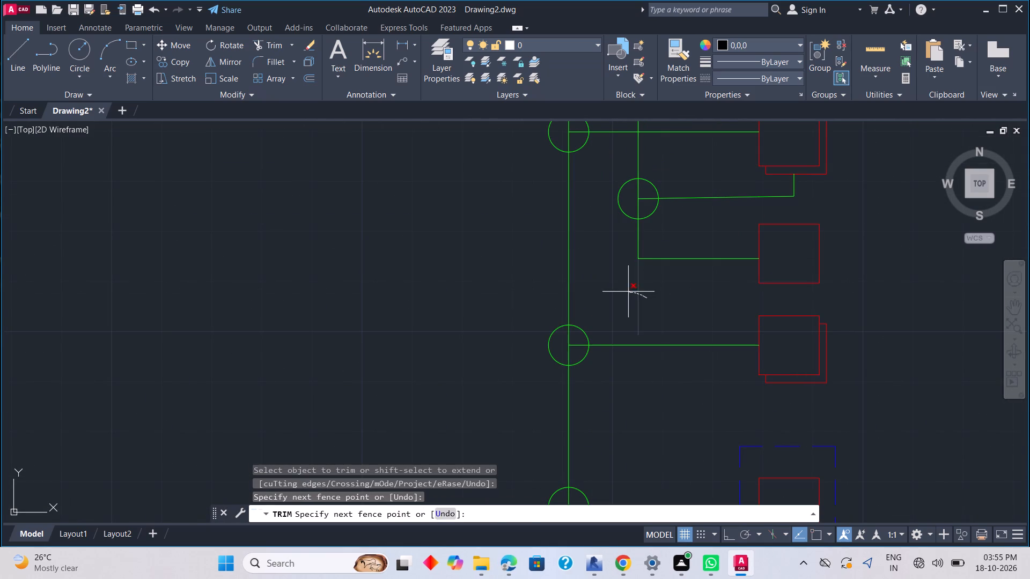
pyautogui.moveTo(628, 292); pyautogui.dragTo(628, 291)
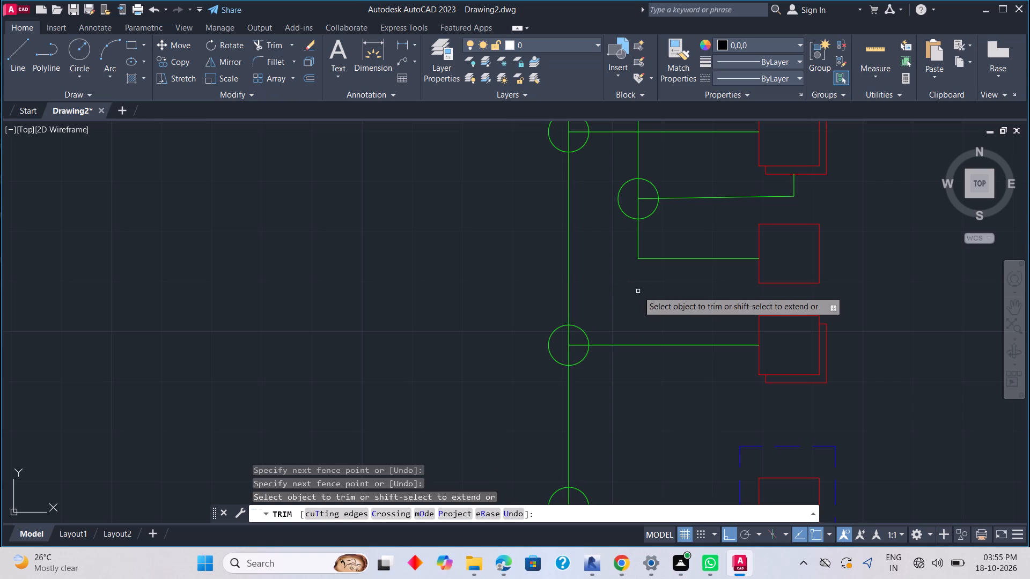
pyautogui.press('Escape')
pyautogui.press('Escape')
pyautogui.press('Escape')
pyautogui.press('Escape')
pyautogui.press('Escape')
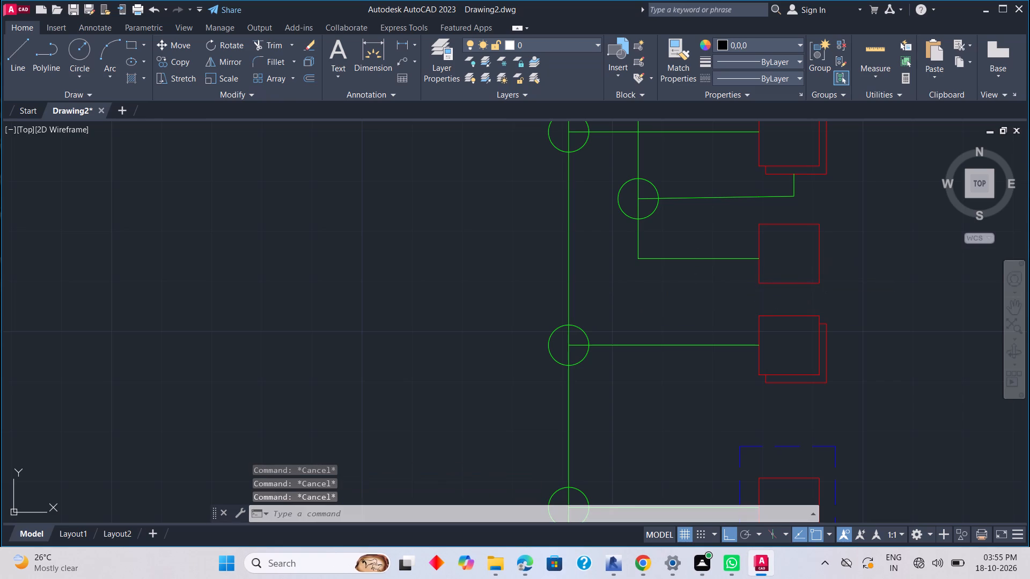
pyautogui.press('Escape')
# Look over the whole wiring diagram, checking the row spacing from the connector wires down to the blue-outlined group.
pyautogui.scroll(-3, 826, 266)
pyautogui.moveTo(837, 264); pyautogui.dragTo(691, 363, button='middle')
pyautogui.scroll(-1, 691, 347)
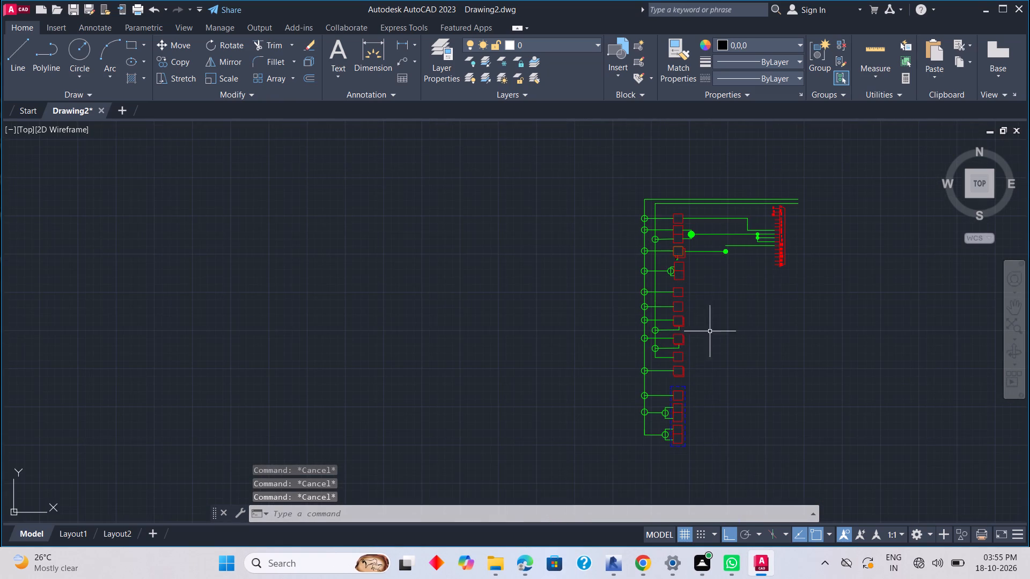
pyautogui.moveTo(711, 328); pyautogui.dragTo(569, 336, button='middle')
pyautogui.scroll(3, 609, 240)
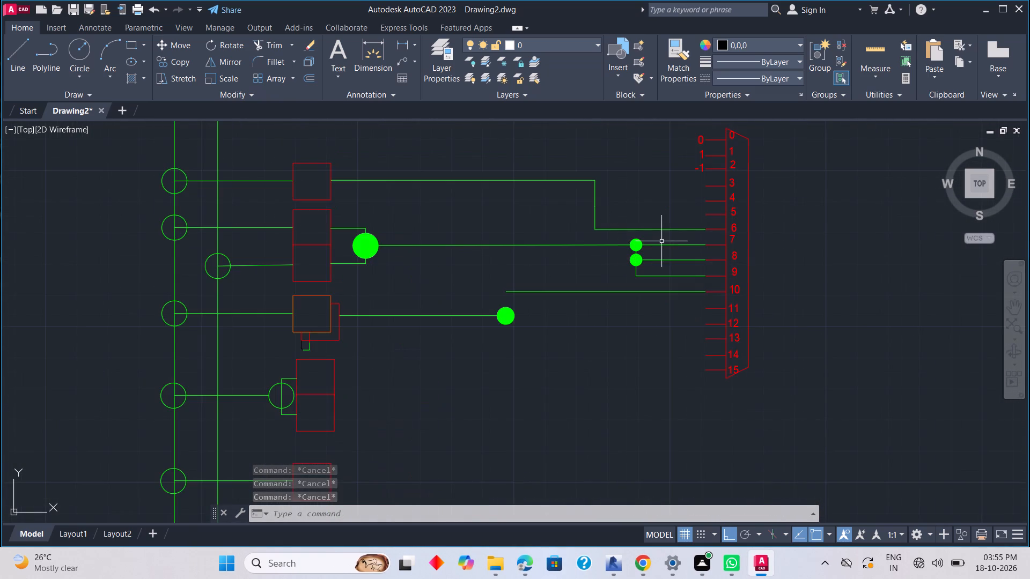
pyautogui.scroll(-3, 662, 240)
pyautogui.scroll(1, 637, 281)
pyautogui.moveTo(638, 281); pyautogui.dragTo(640, 280, button='middle')
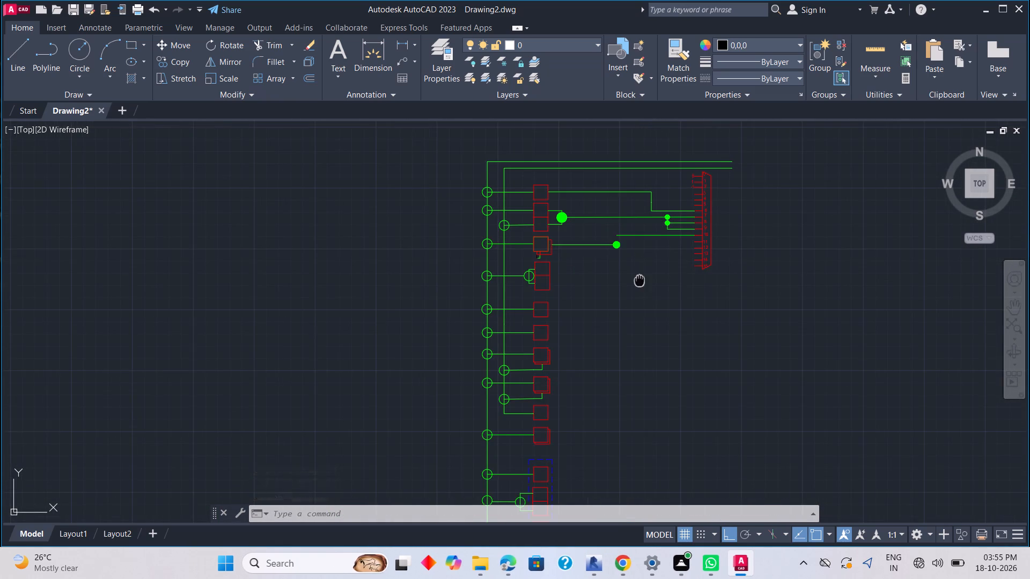
pyautogui.moveTo(640, 280); pyautogui.dragTo(681, 246, button='middle')
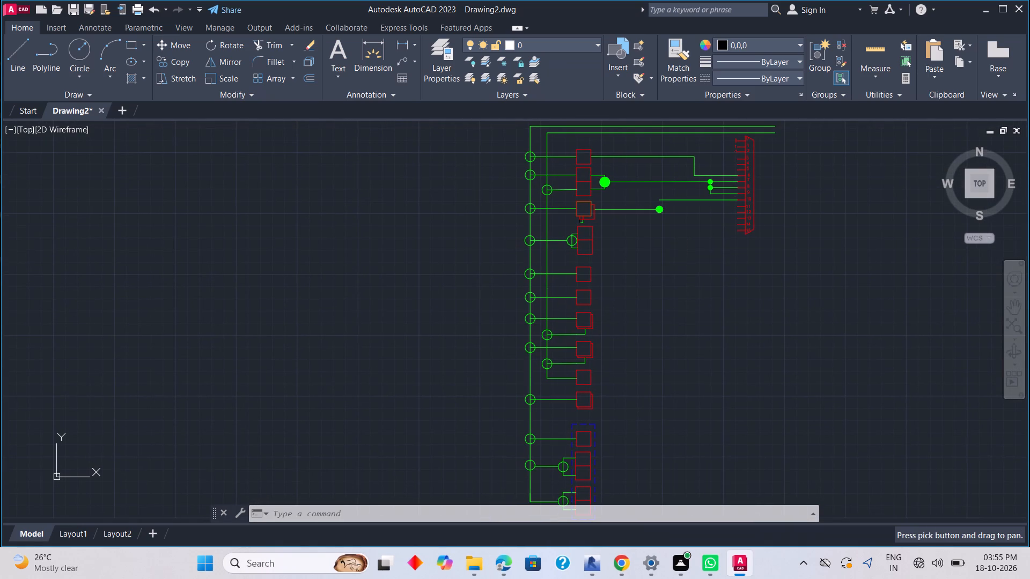
pyautogui.scroll(-1, 681, 246)
pyautogui.moveTo(681, 246); pyautogui.dragTo(683, 279, button='middle')
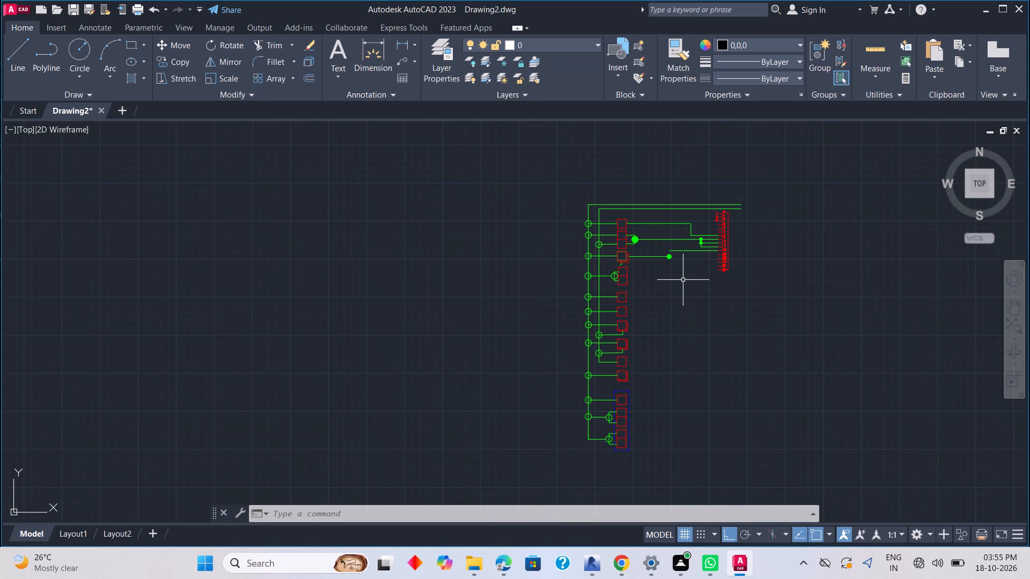
pyautogui.scroll(1, 683, 280)
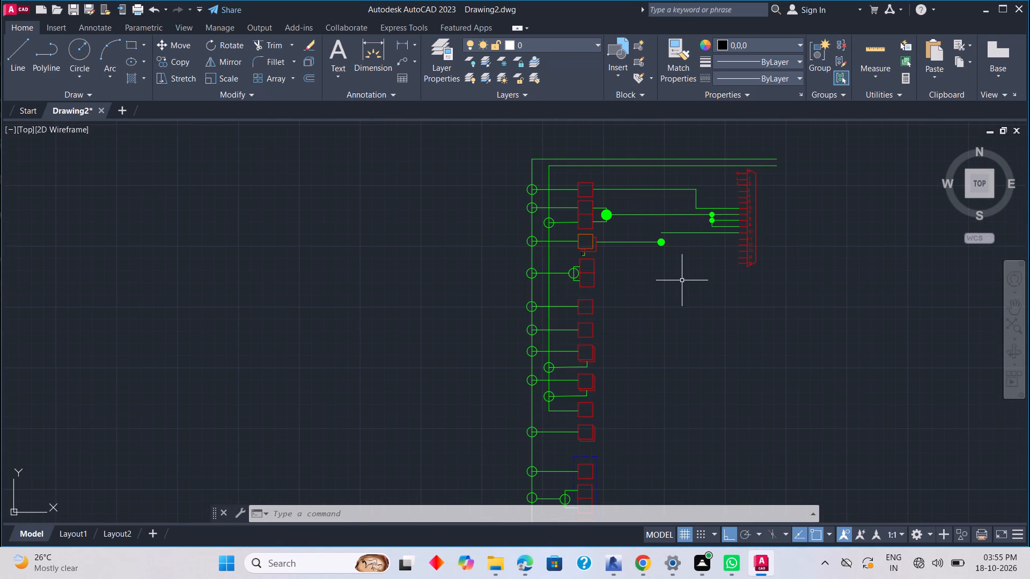
pyautogui.scroll(-1, 680, 284)
pyautogui.scroll(1, 667, 390)
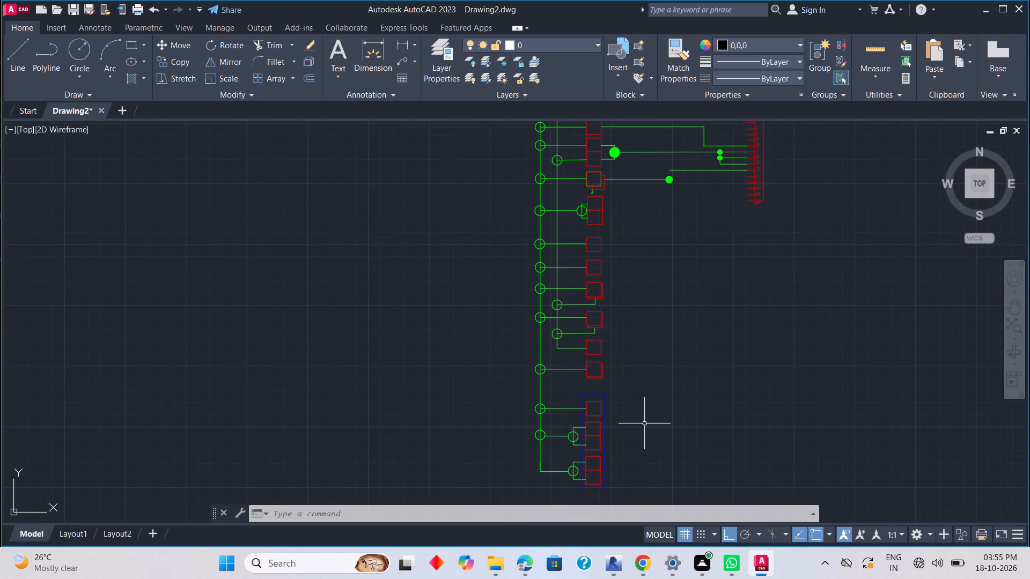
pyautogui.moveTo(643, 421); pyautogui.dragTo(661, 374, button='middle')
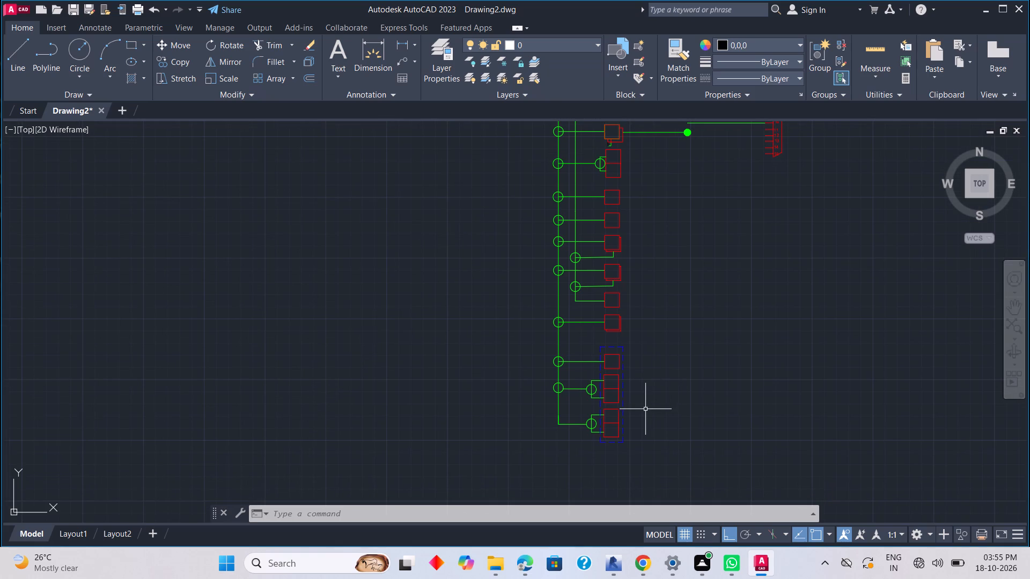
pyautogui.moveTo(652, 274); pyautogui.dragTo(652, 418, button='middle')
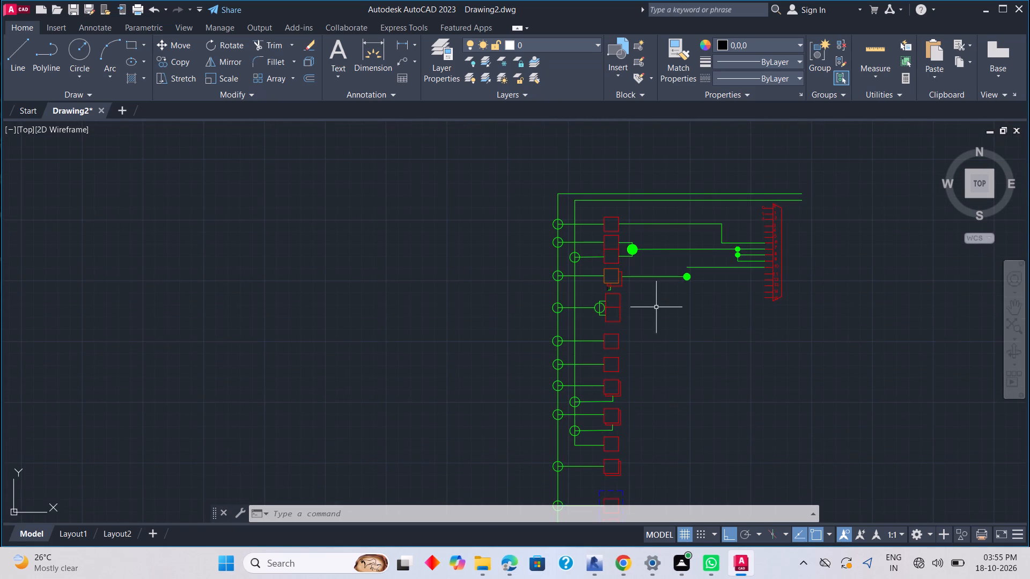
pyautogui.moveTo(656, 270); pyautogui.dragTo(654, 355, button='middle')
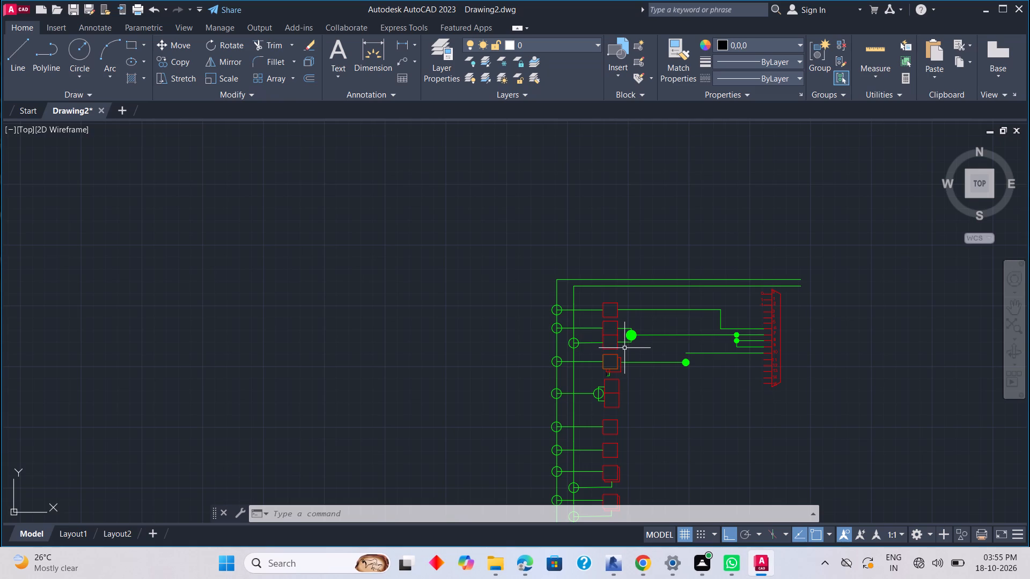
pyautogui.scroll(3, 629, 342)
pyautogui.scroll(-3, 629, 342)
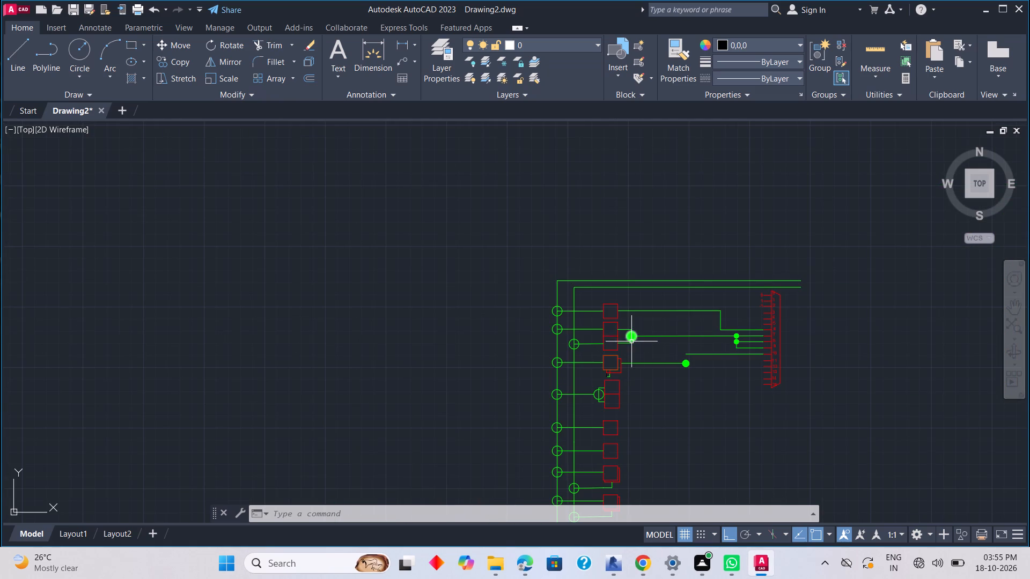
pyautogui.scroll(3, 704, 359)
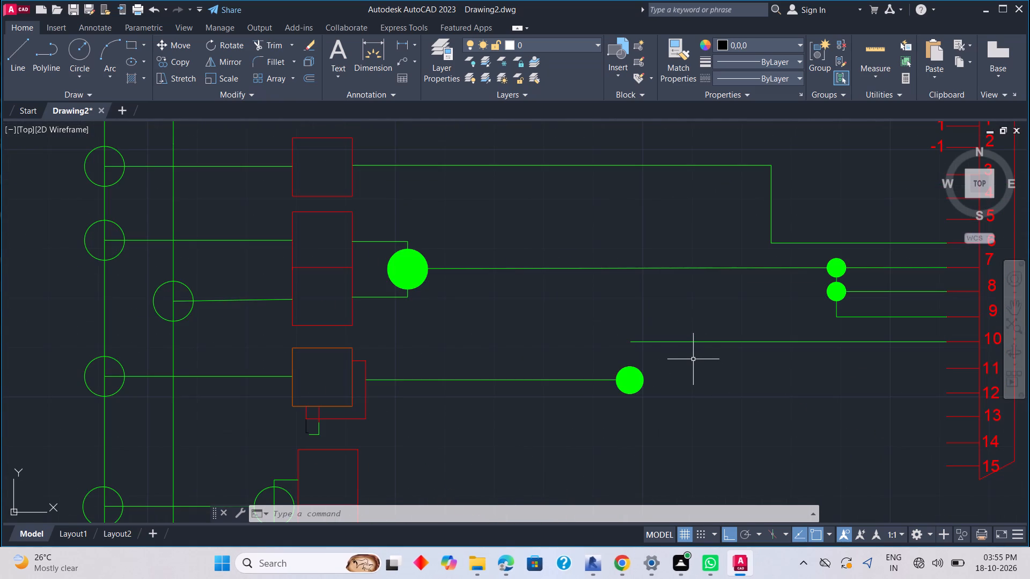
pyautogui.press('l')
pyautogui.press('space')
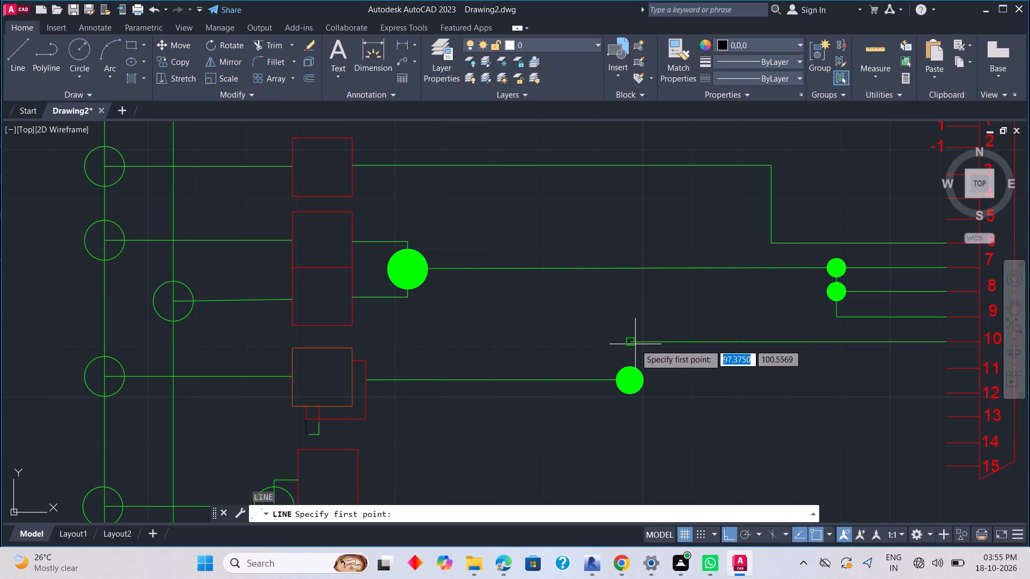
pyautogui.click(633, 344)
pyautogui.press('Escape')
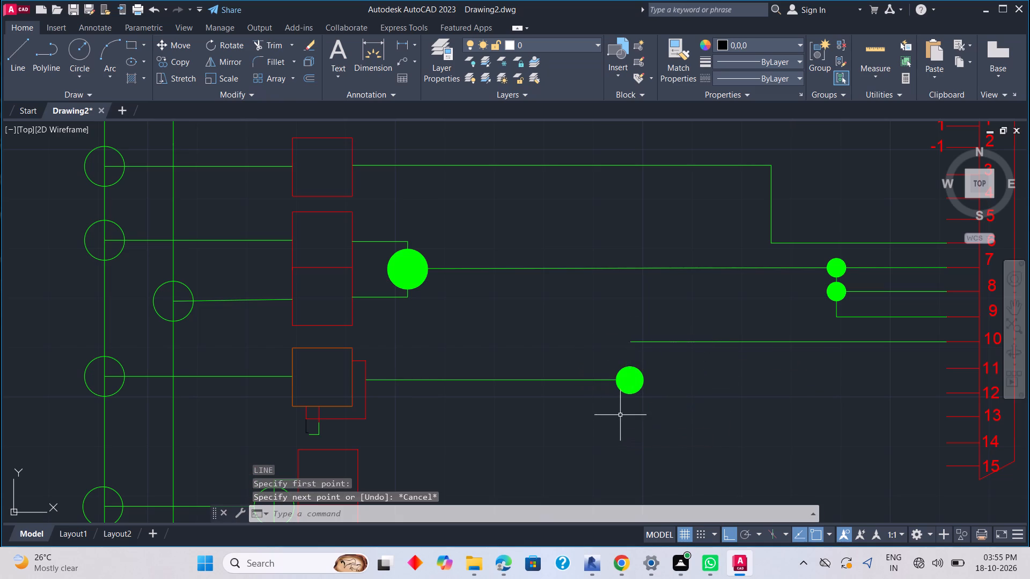
# Set the current object colour to Green for the new wires.
pyautogui.click(754, 47)
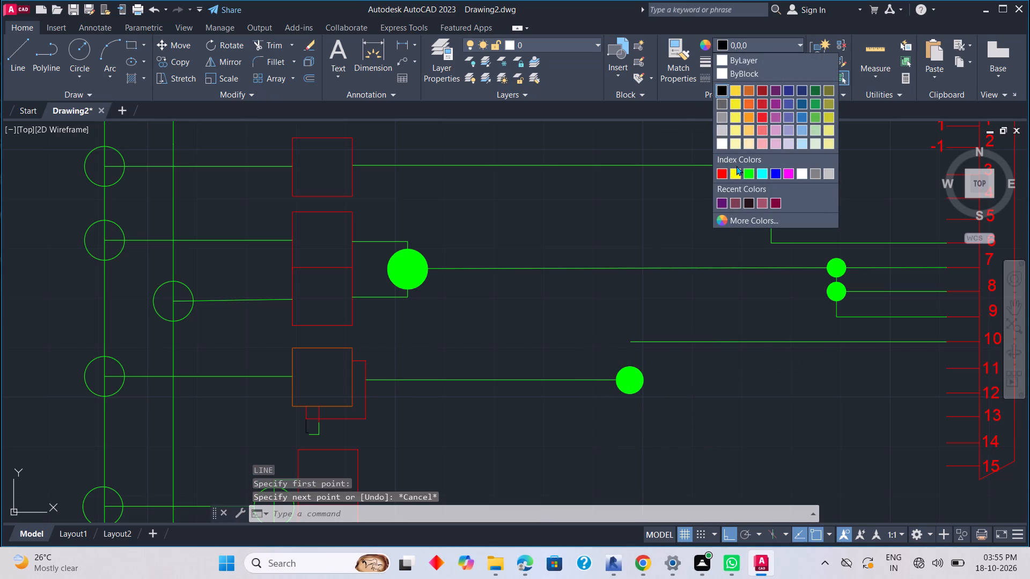
pyautogui.click(746, 170)
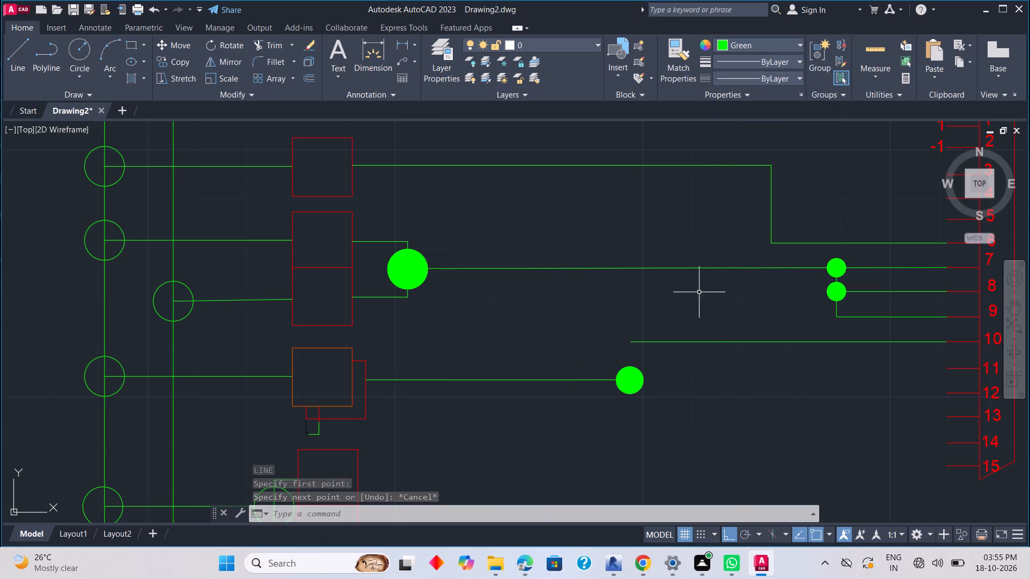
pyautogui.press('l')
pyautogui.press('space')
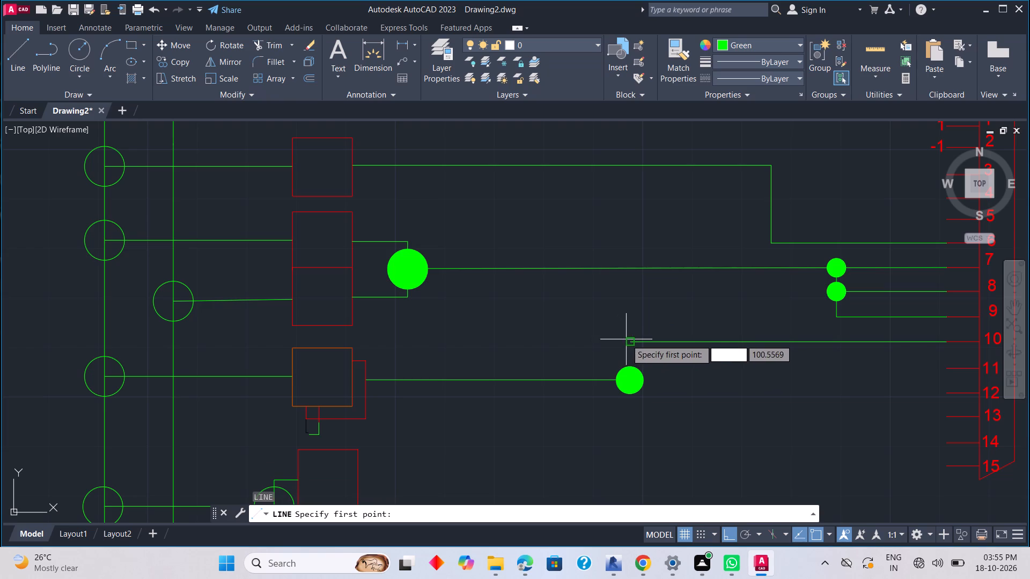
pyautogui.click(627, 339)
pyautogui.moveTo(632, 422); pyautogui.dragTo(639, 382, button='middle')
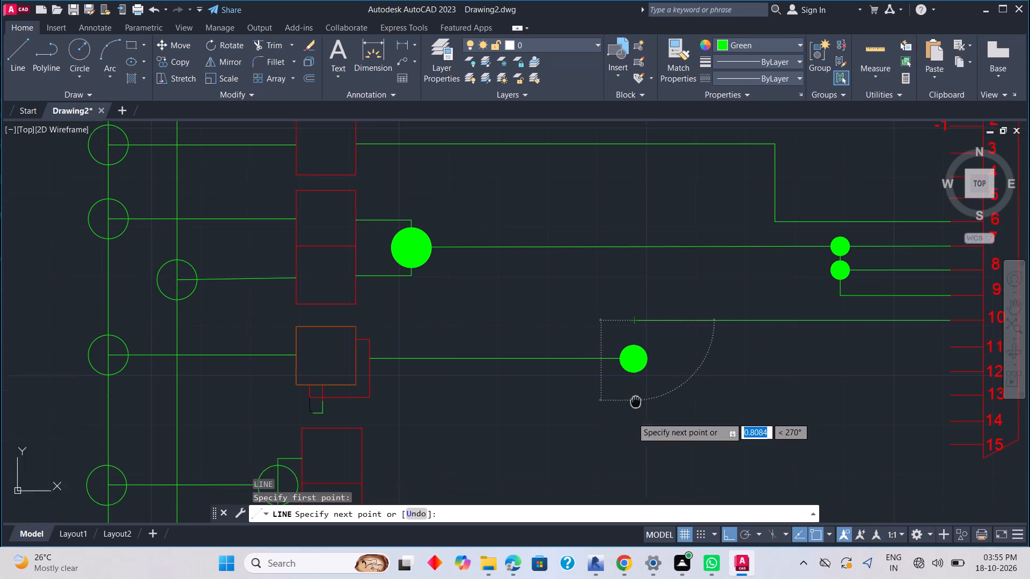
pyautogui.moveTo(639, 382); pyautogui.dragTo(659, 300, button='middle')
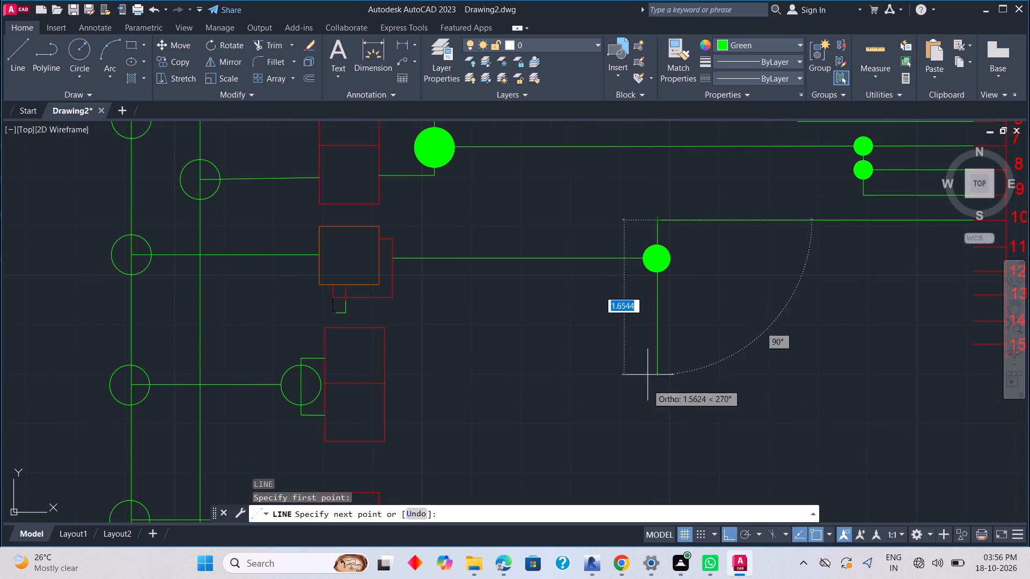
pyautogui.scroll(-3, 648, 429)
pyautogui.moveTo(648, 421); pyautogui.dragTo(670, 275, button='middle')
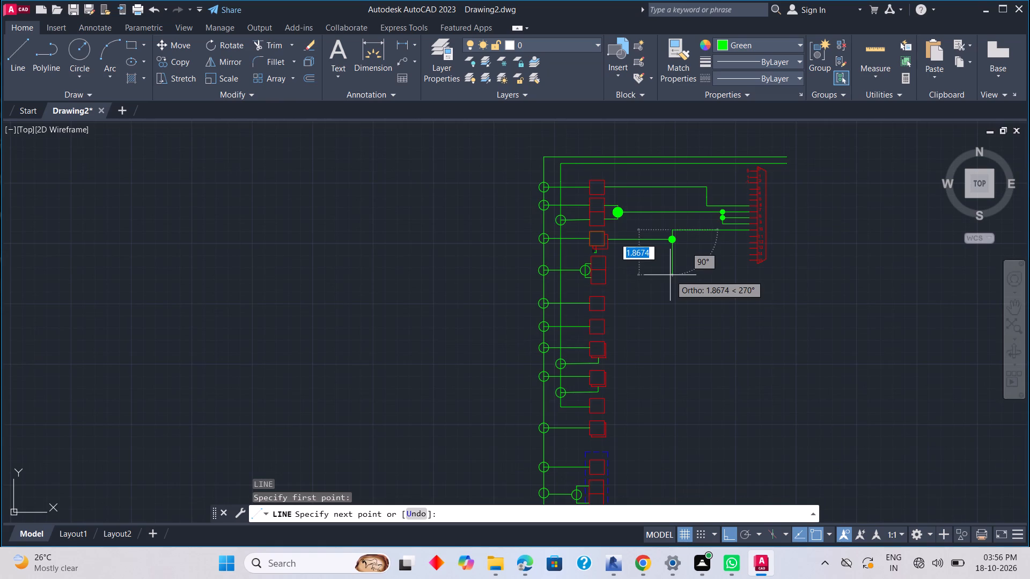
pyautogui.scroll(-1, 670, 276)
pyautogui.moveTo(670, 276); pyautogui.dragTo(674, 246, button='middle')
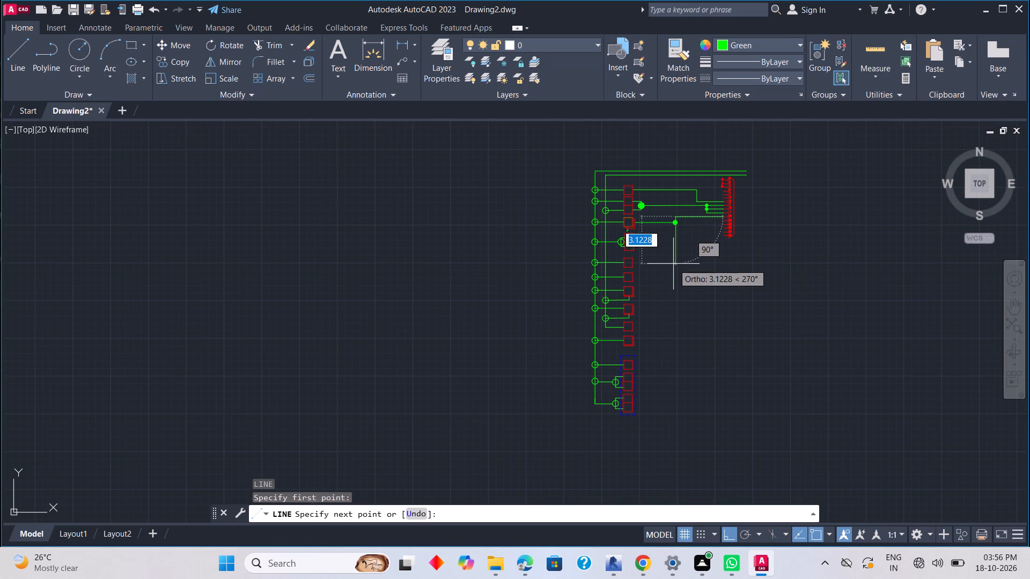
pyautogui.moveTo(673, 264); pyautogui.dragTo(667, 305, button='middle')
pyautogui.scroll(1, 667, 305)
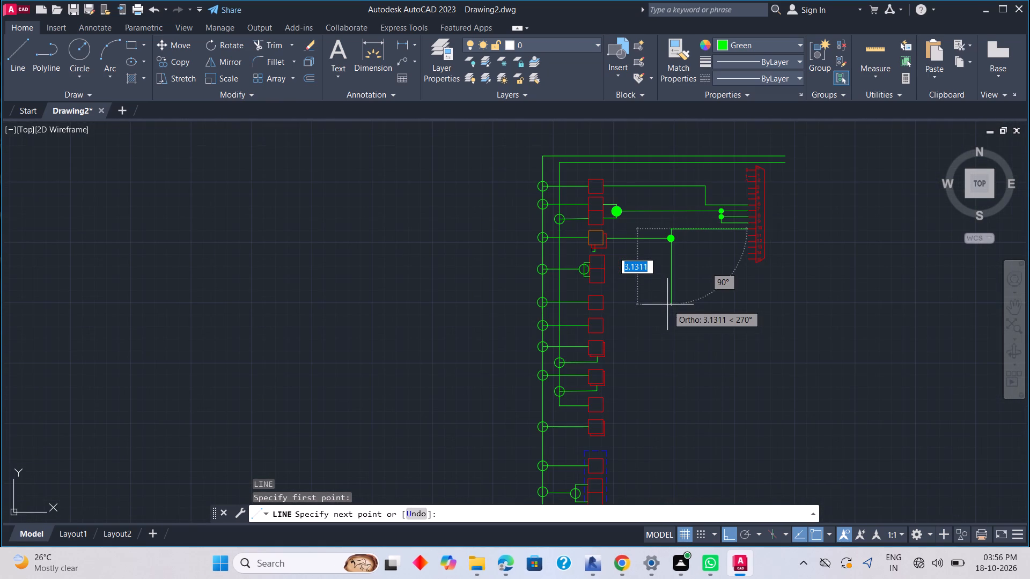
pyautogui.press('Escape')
# Draw a horizontal green line about 2.61 units long from connector pin 12 toward the red boxes.
pyautogui.write('L')
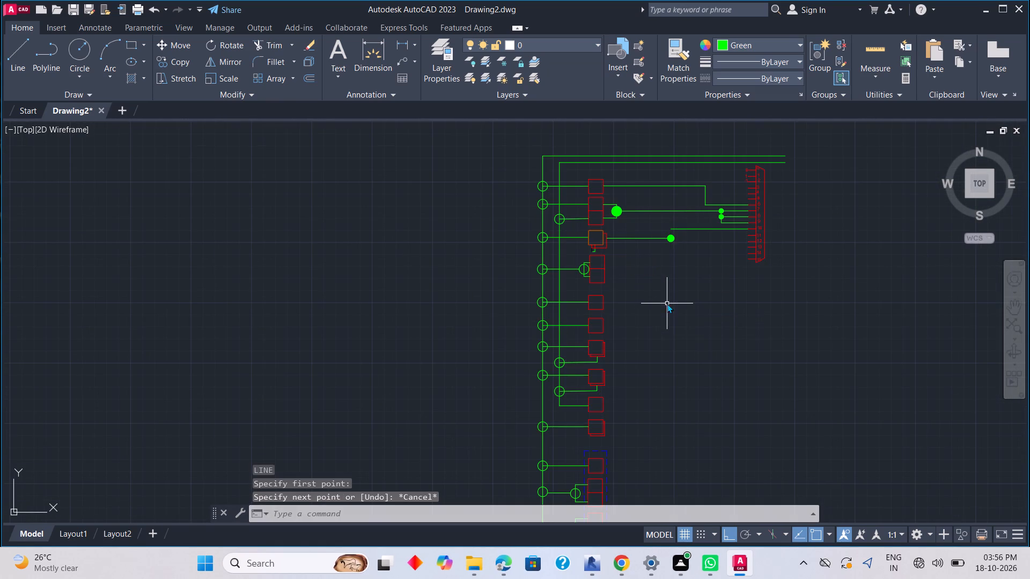
pyautogui.press('space')
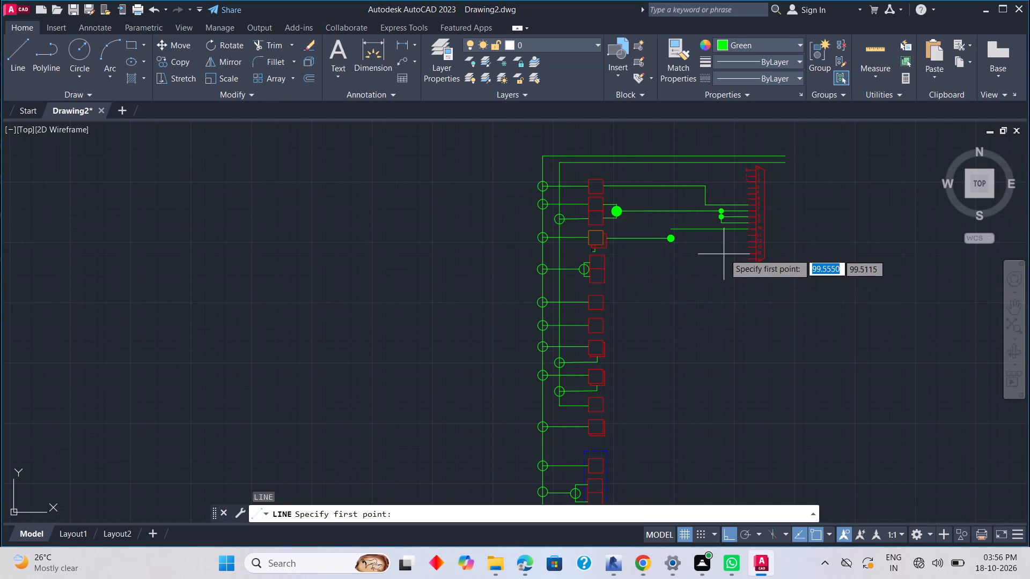
pyautogui.scroll(3, 724, 253)
pyautogui.click(822, 201)
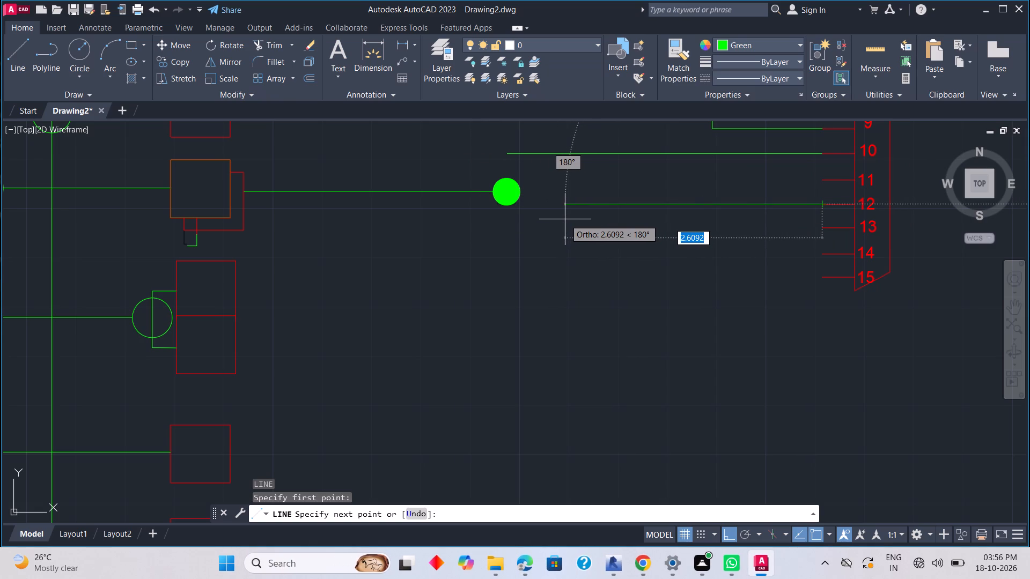
pyautogui.click(565, 219)
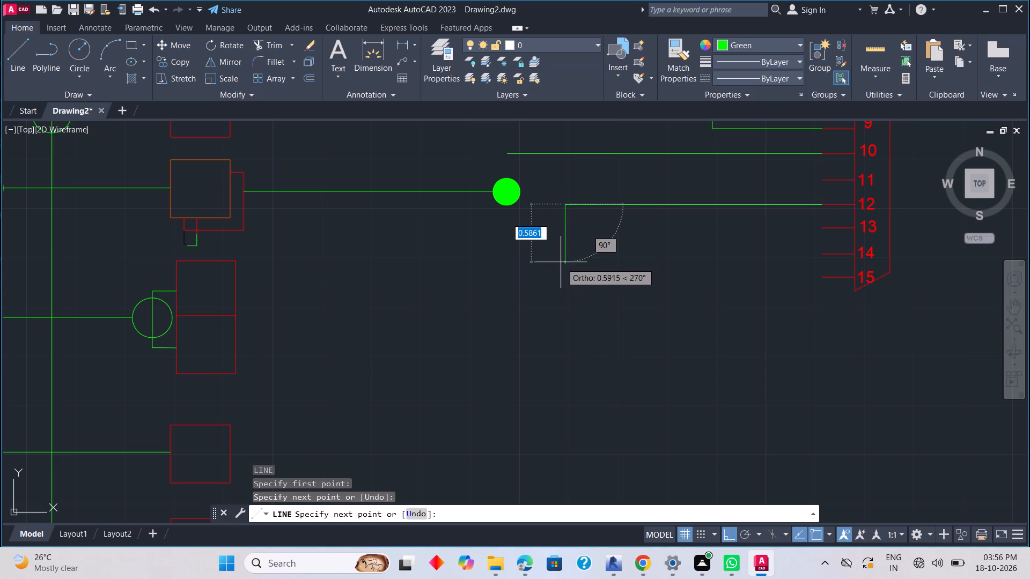
pyautogui.press('Escape')
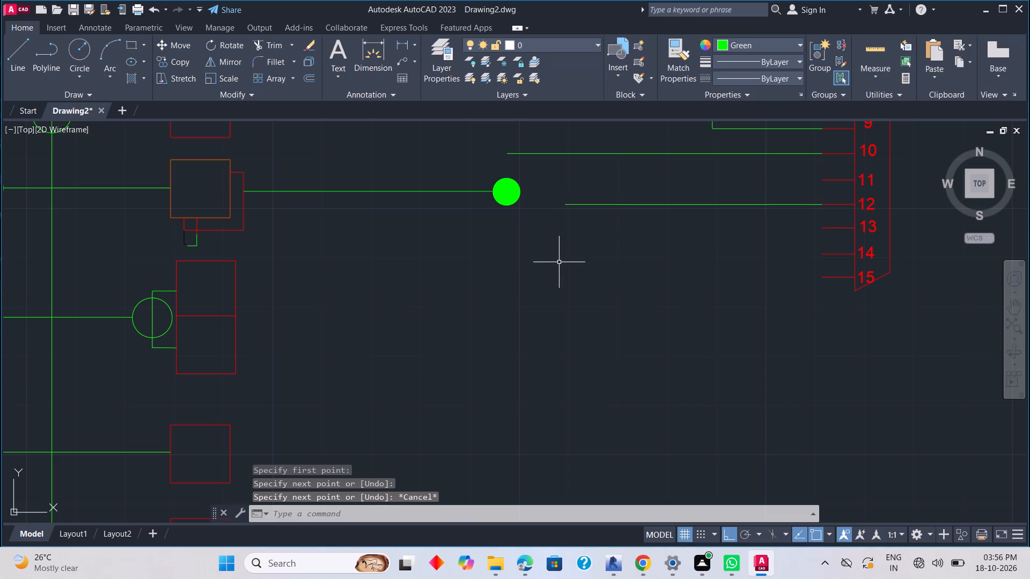
# Draw a wire from the upper box of the stacked pair below the orange box, about 3.34 units across, then up to the pin 12 line's end.
pyautogui.press('l')
pyautogui.press('space')
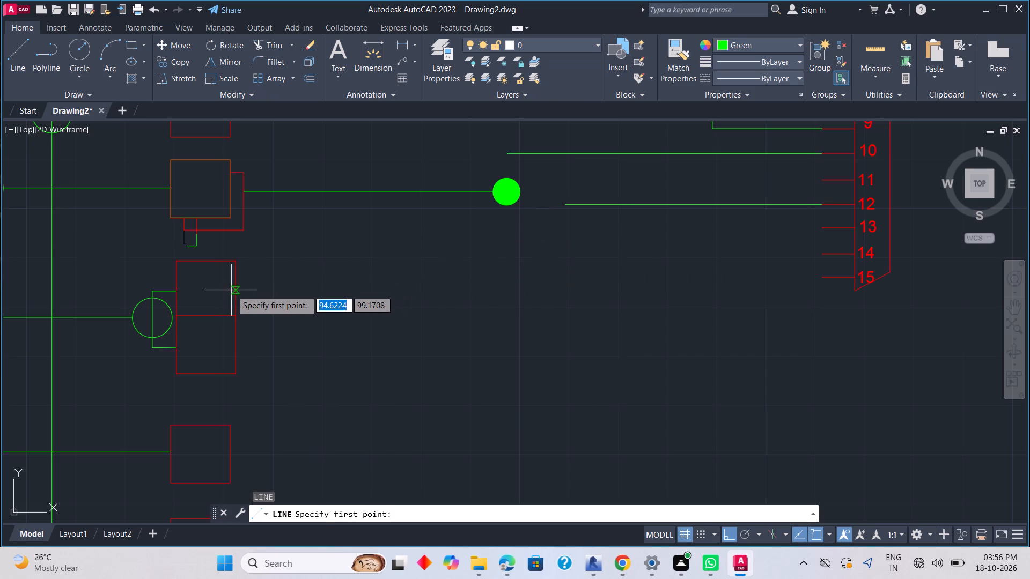
pyautogui.click(236, 289)
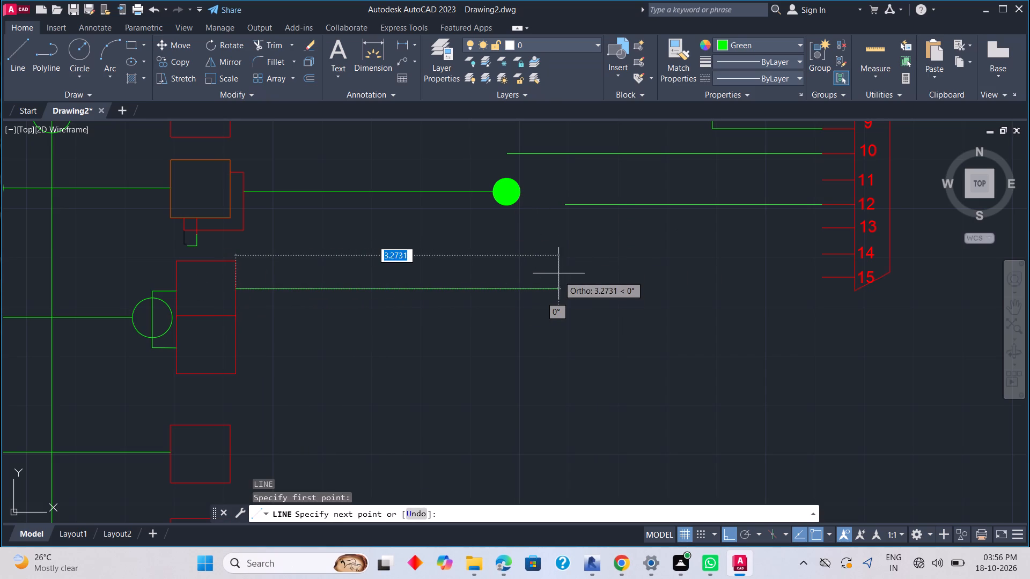
pyautogui.click(566, 242)
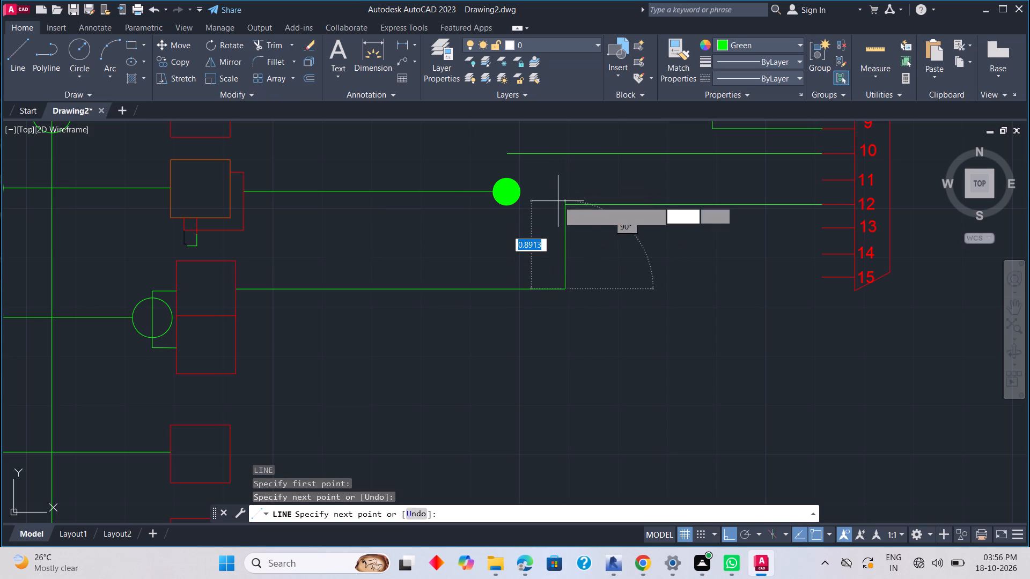
pyautogui.click(562, 203)
pyautogui.press('Escape')
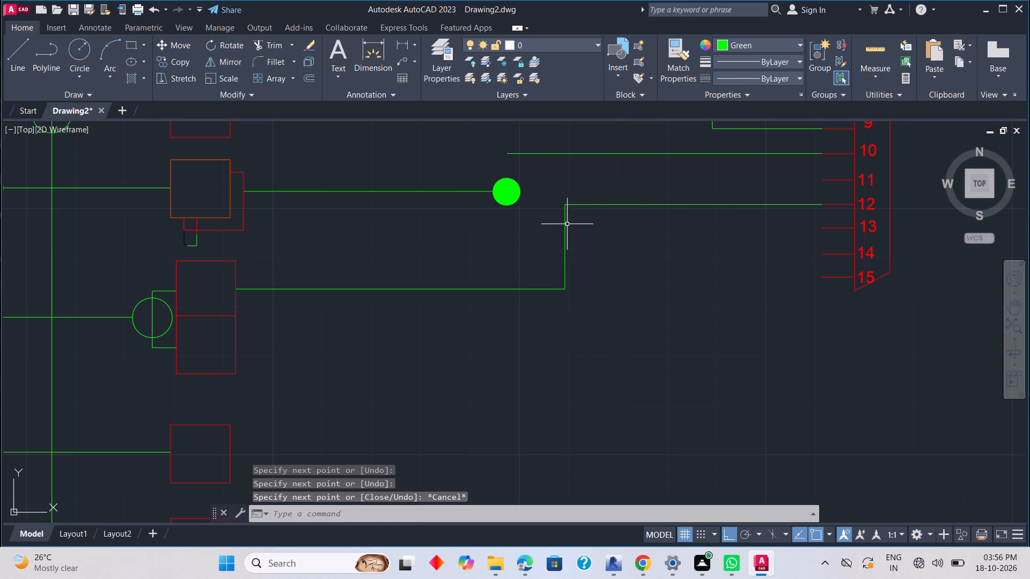
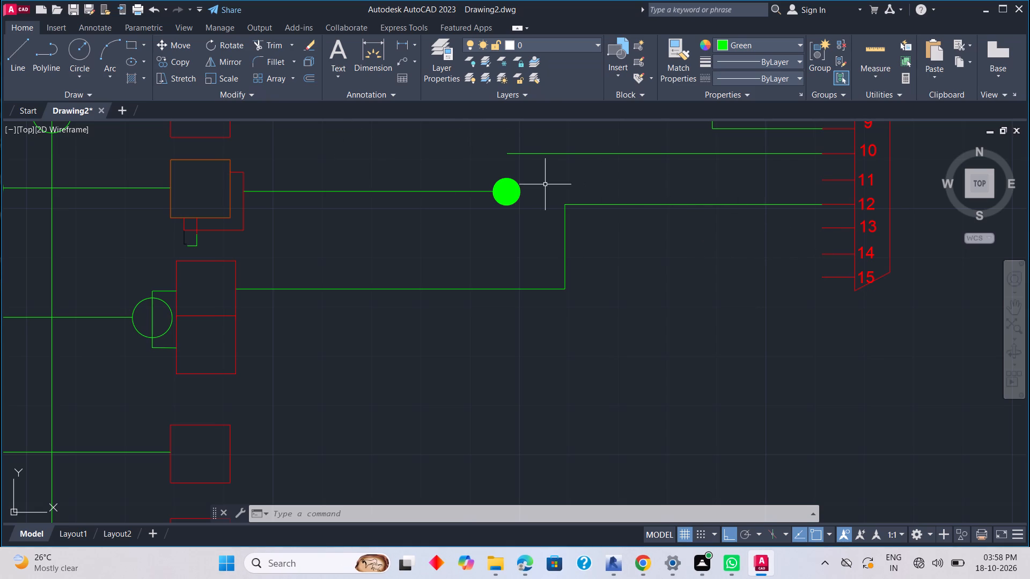
# Draw a vertical green line about 1.7 units long from the pin 10 line's free end down through the filled junction circle.
pyautogui.write('L')
pyautogui.press('space')
pyautogui.click(509, 154)
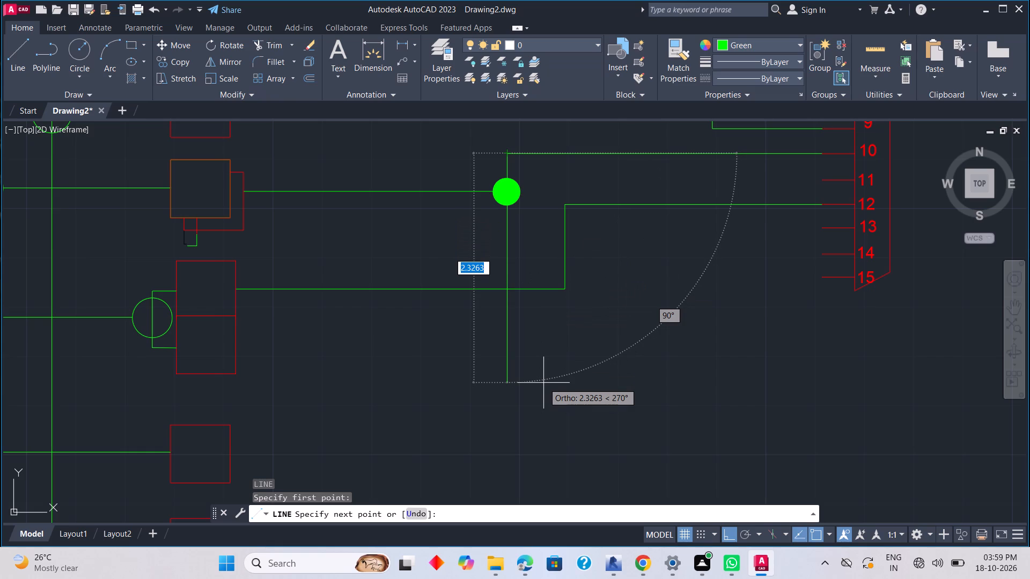
pyautogui.click(540, 320)
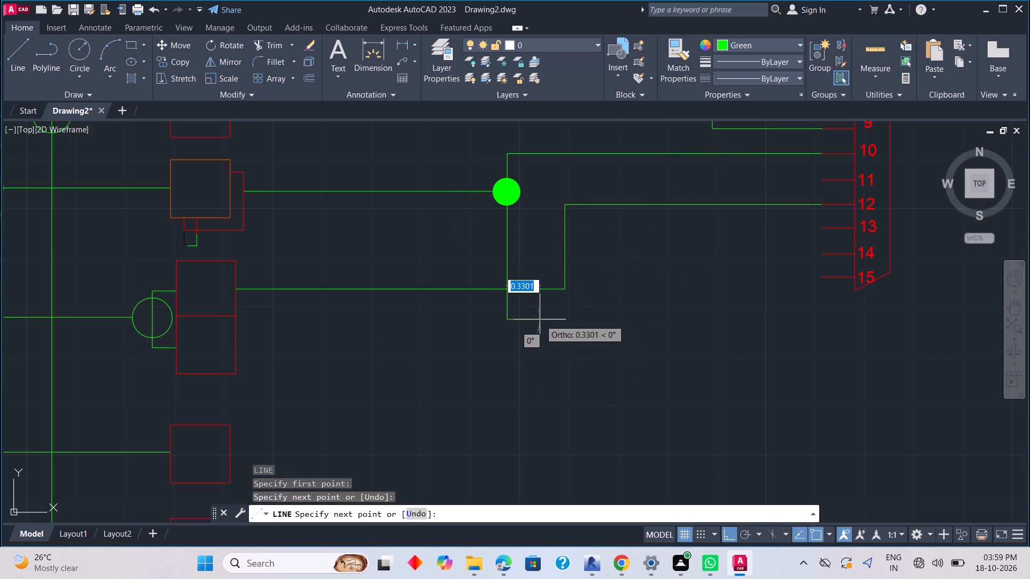
pyautogui.press('Escape')
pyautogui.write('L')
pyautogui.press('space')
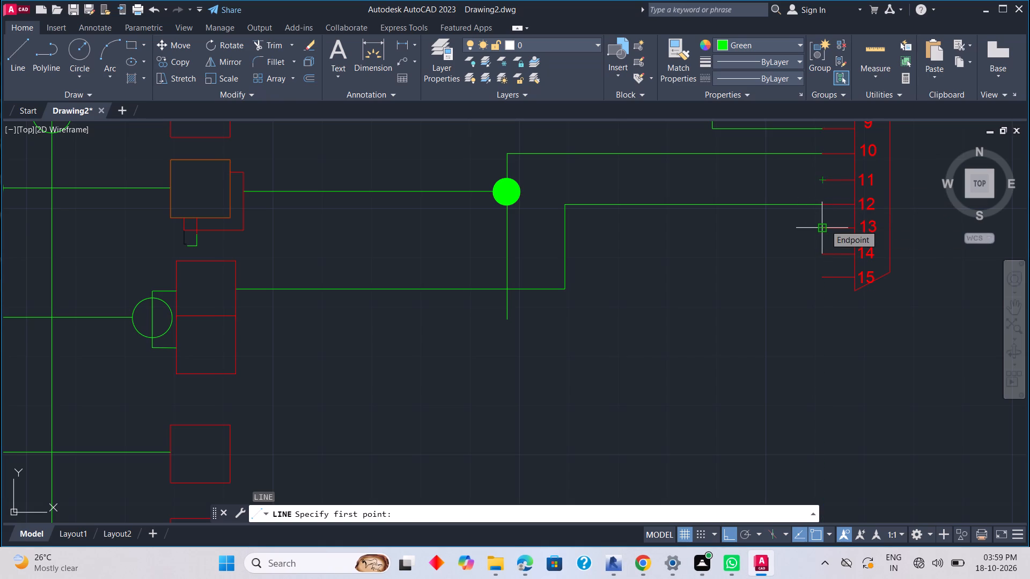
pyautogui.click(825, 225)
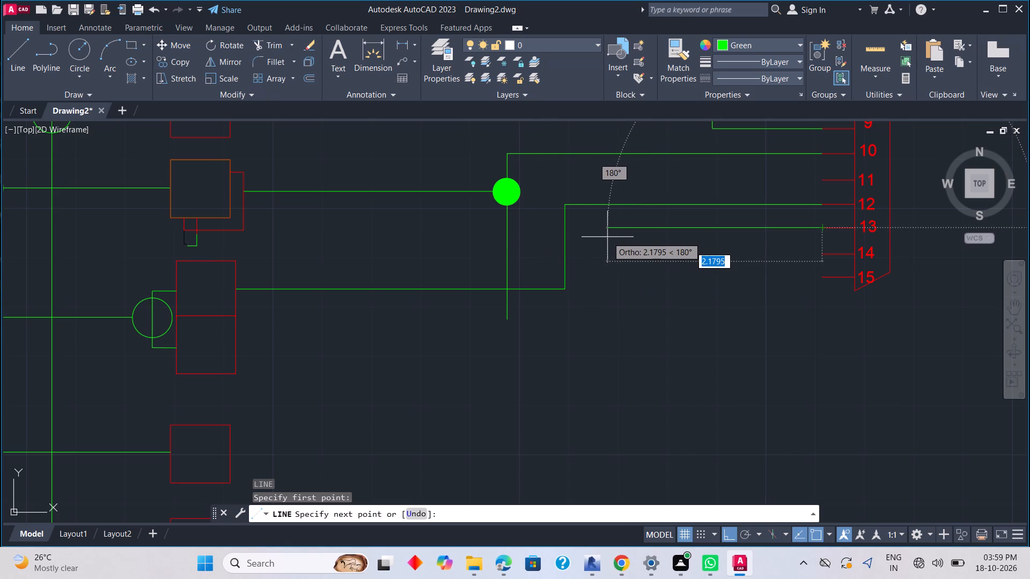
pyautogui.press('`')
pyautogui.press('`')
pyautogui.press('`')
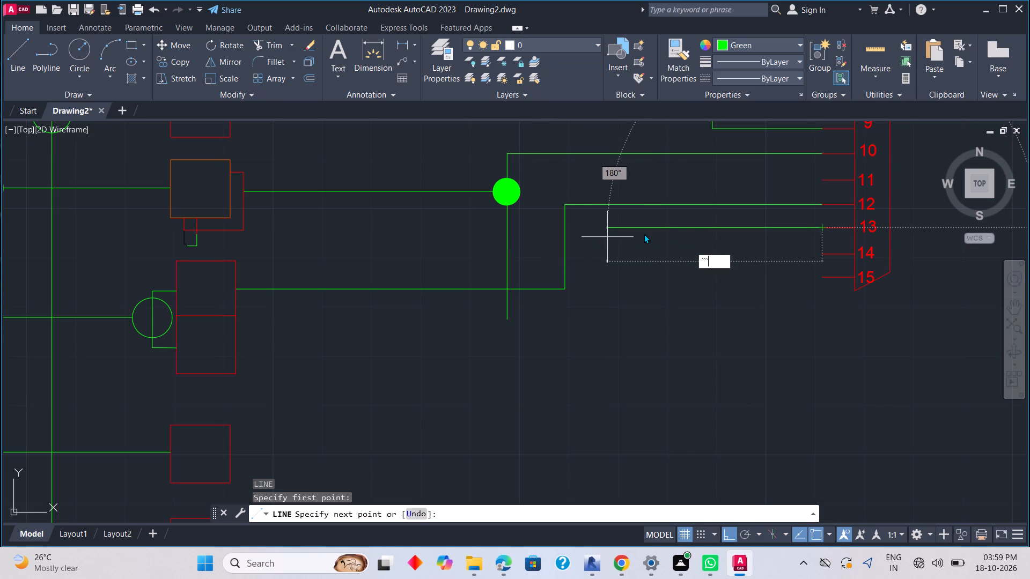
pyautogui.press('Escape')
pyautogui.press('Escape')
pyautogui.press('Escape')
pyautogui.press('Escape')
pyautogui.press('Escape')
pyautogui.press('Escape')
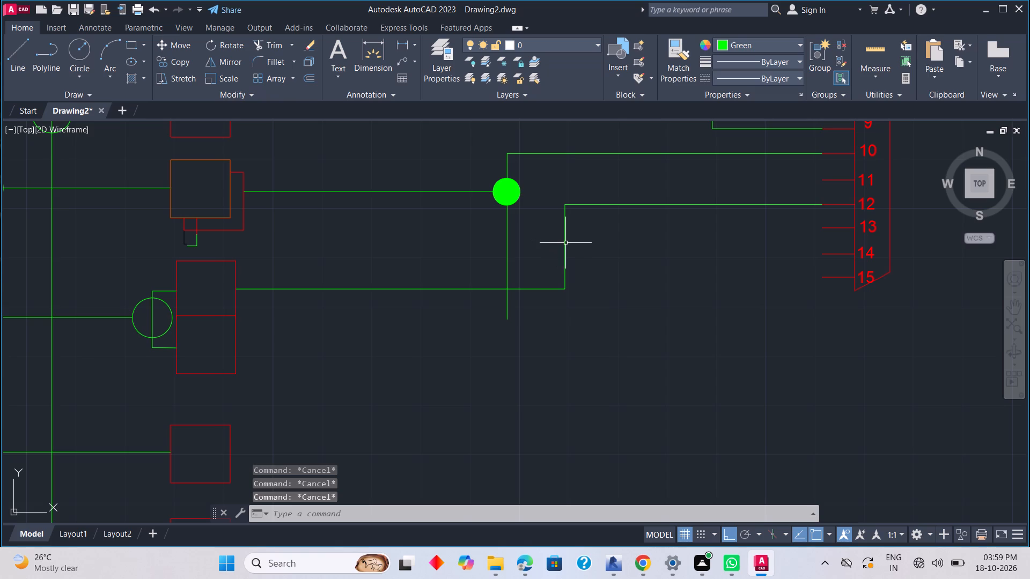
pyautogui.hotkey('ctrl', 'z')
# Delete the three segments of the green wire running from connector pin 12 to the upper box of the stacked pair.
pyautogui.click(650, 204)
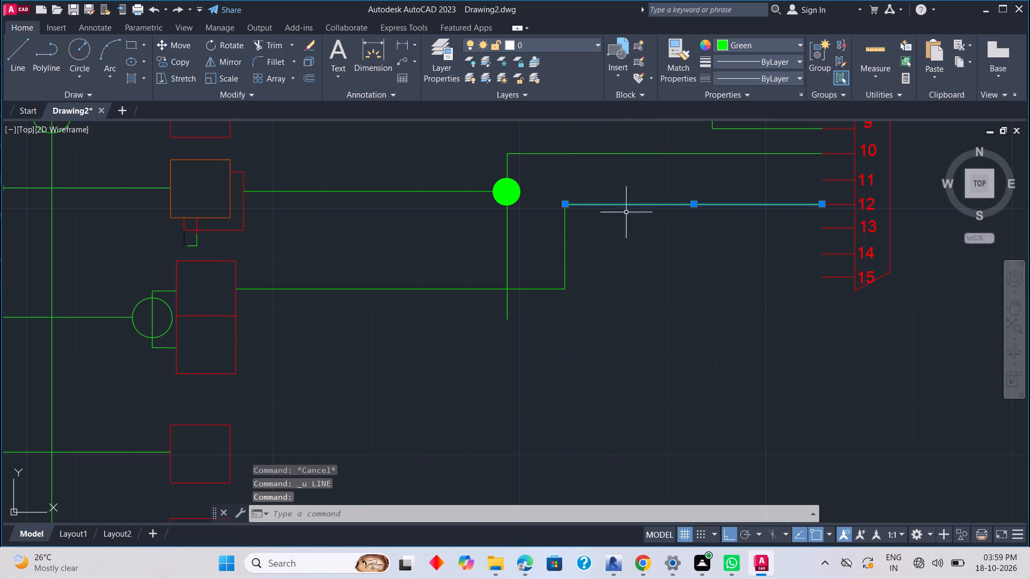
pyautogui.click(564, 232)
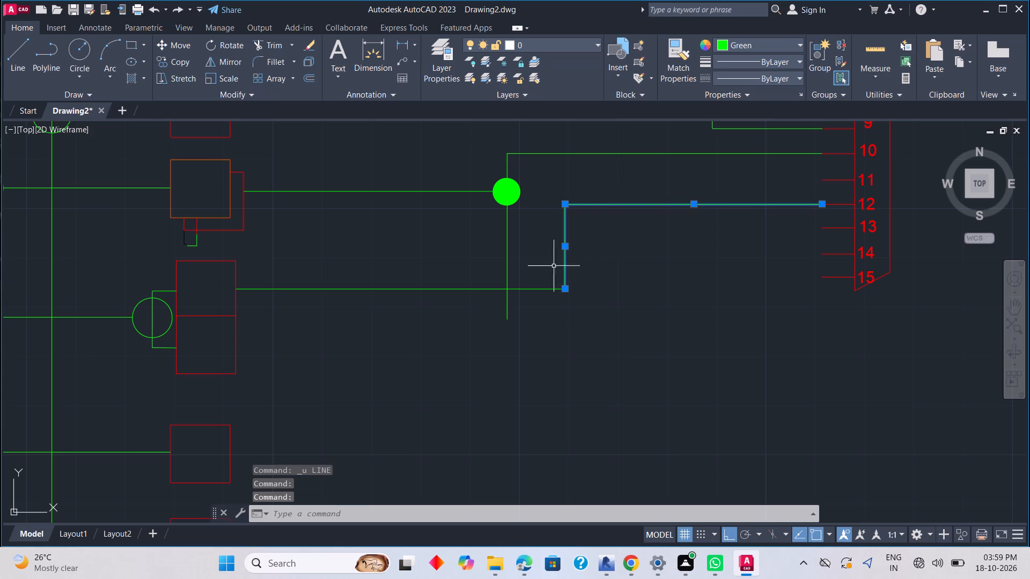
pyautogui.click(536, 288)
pyautogui.press('Delete')
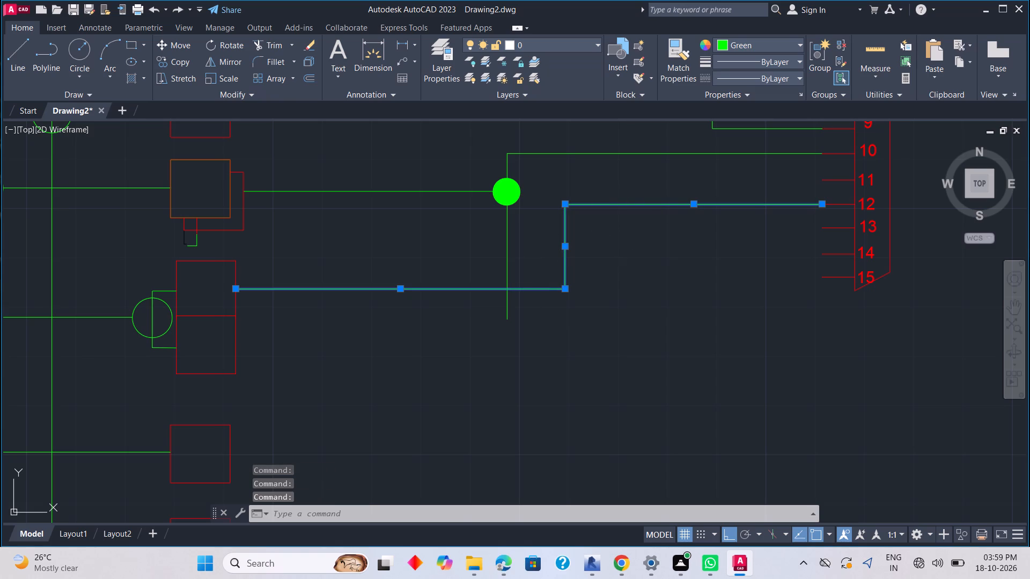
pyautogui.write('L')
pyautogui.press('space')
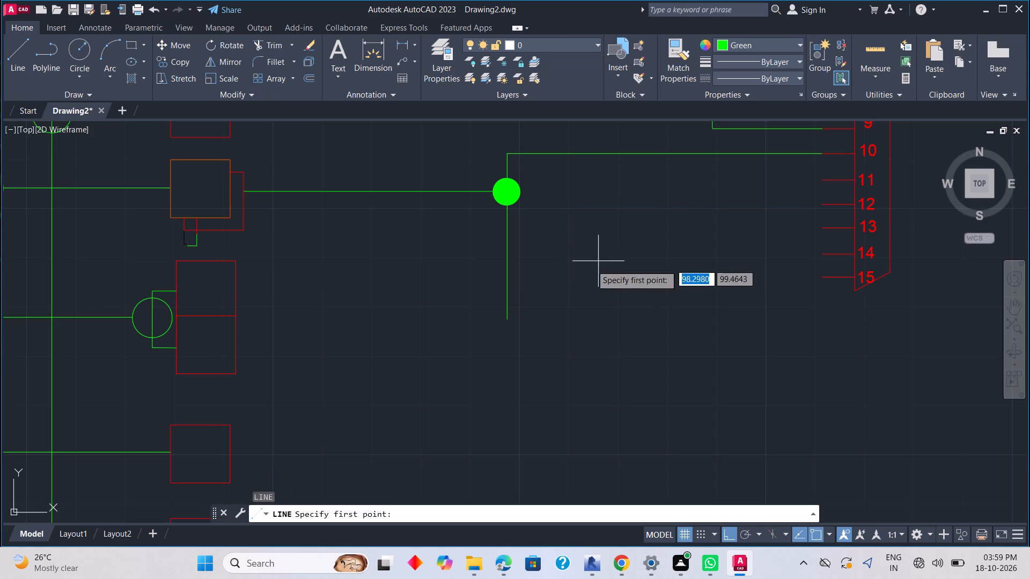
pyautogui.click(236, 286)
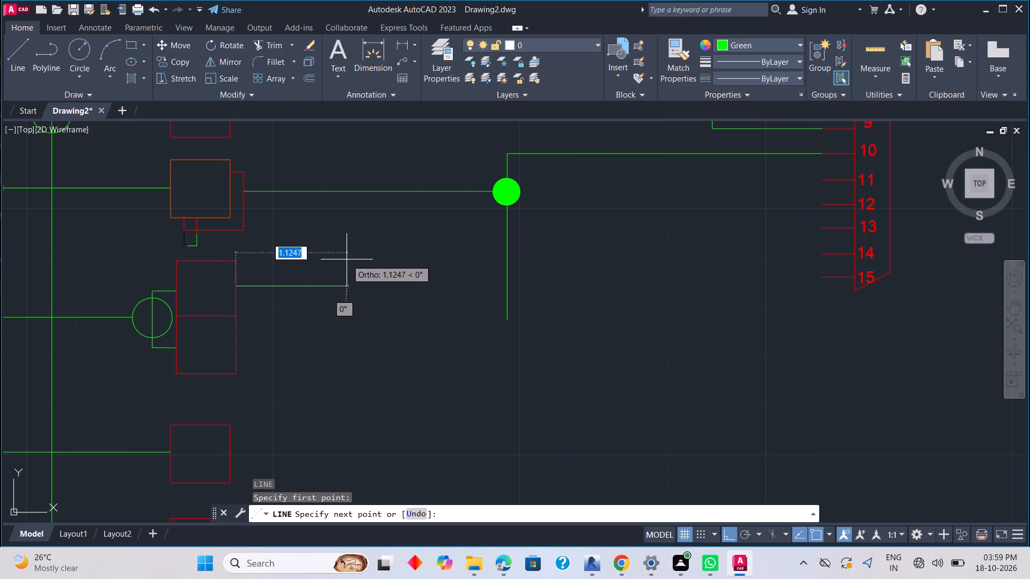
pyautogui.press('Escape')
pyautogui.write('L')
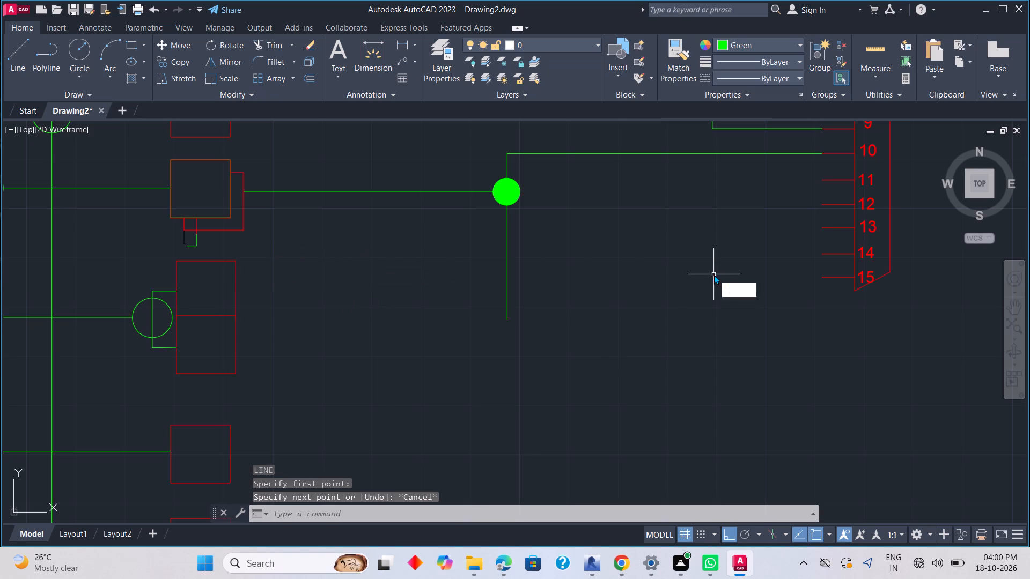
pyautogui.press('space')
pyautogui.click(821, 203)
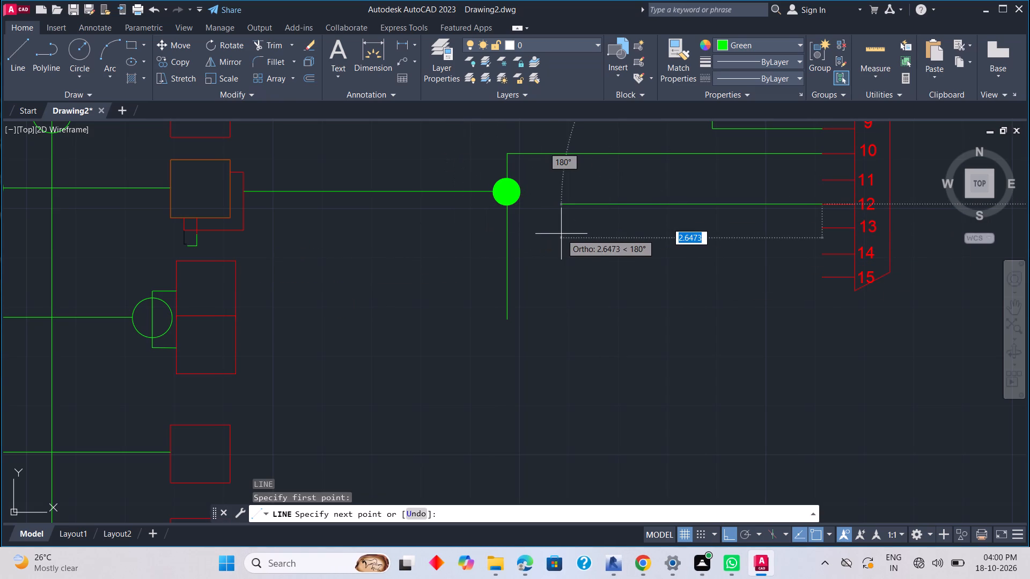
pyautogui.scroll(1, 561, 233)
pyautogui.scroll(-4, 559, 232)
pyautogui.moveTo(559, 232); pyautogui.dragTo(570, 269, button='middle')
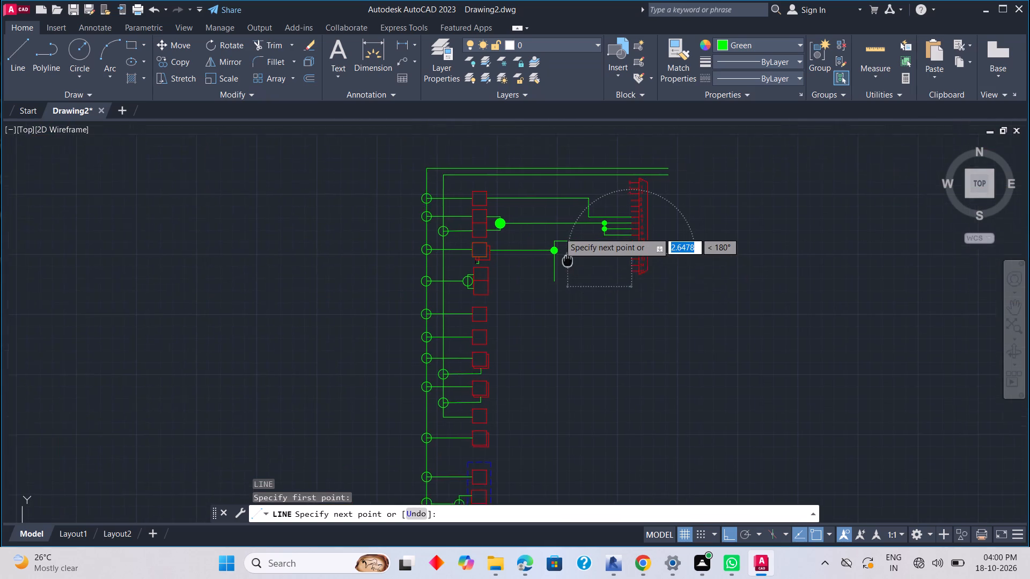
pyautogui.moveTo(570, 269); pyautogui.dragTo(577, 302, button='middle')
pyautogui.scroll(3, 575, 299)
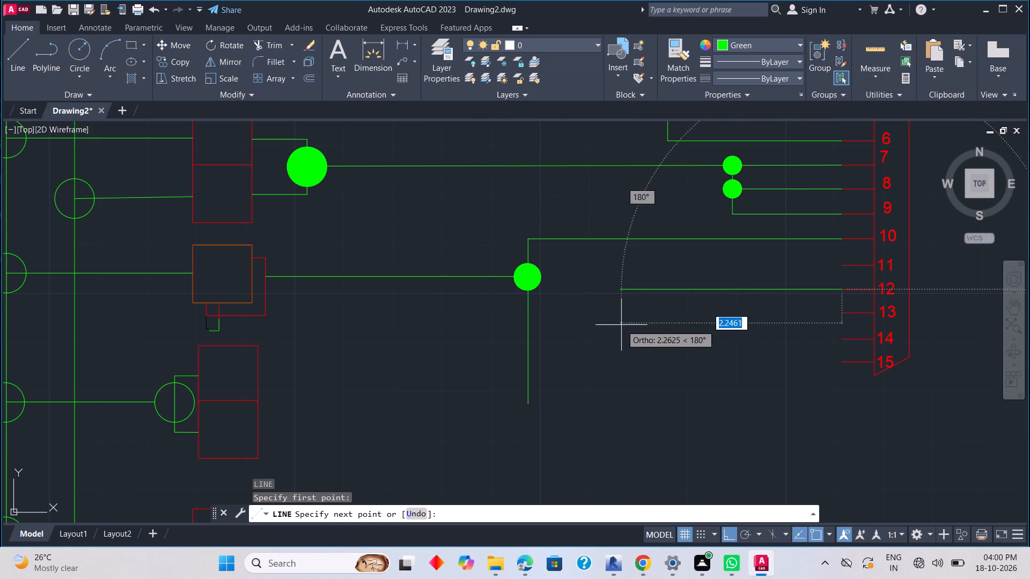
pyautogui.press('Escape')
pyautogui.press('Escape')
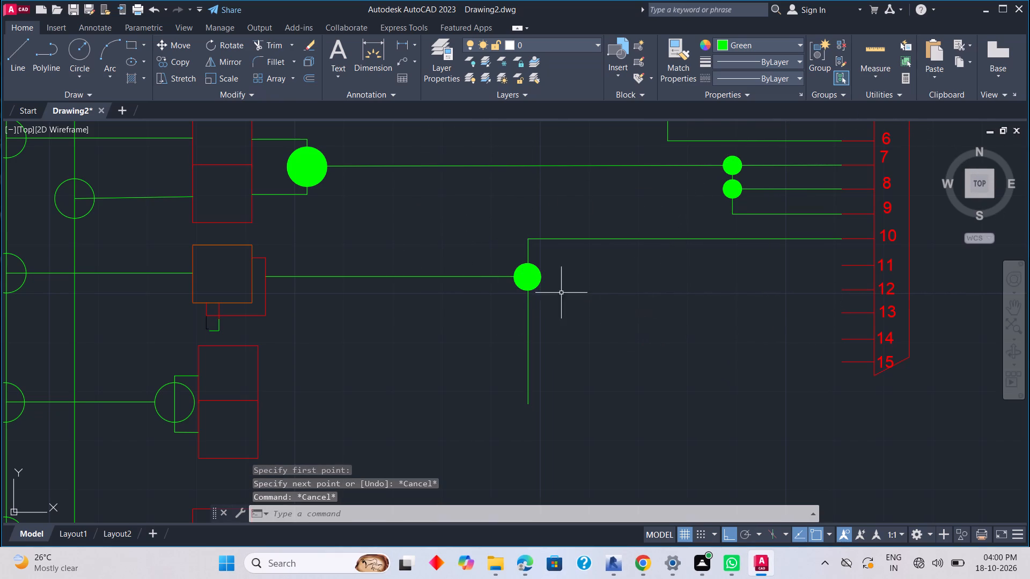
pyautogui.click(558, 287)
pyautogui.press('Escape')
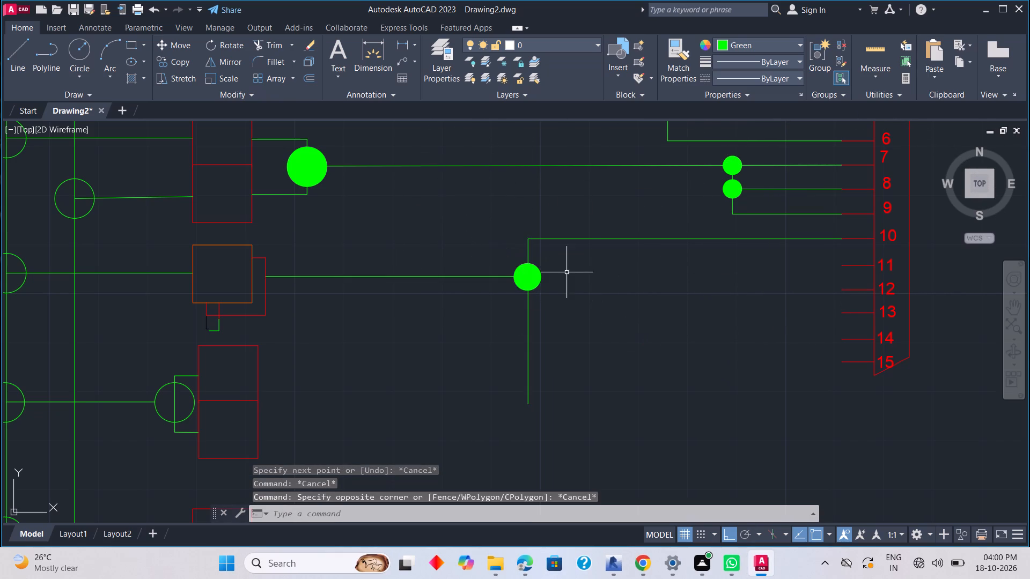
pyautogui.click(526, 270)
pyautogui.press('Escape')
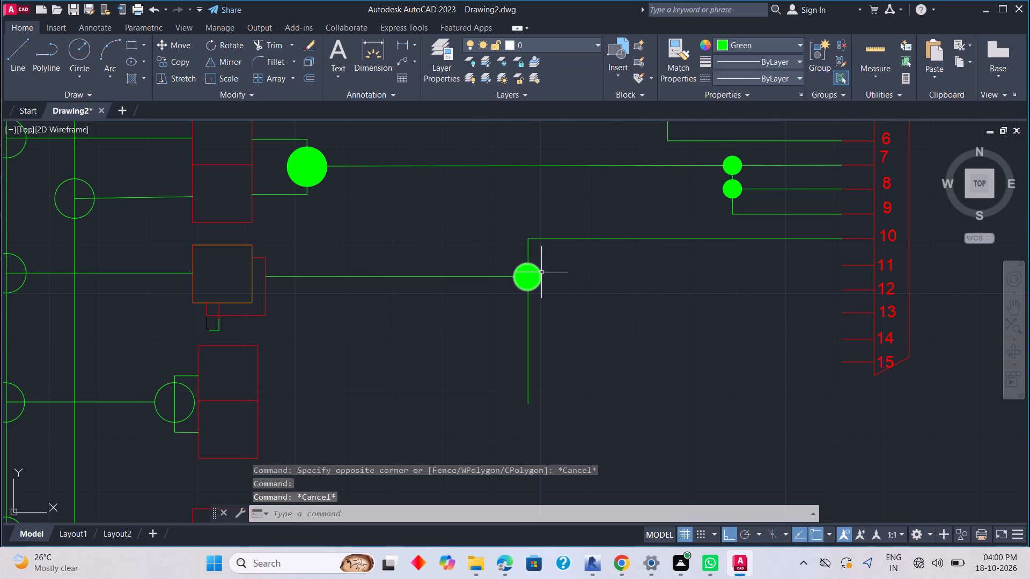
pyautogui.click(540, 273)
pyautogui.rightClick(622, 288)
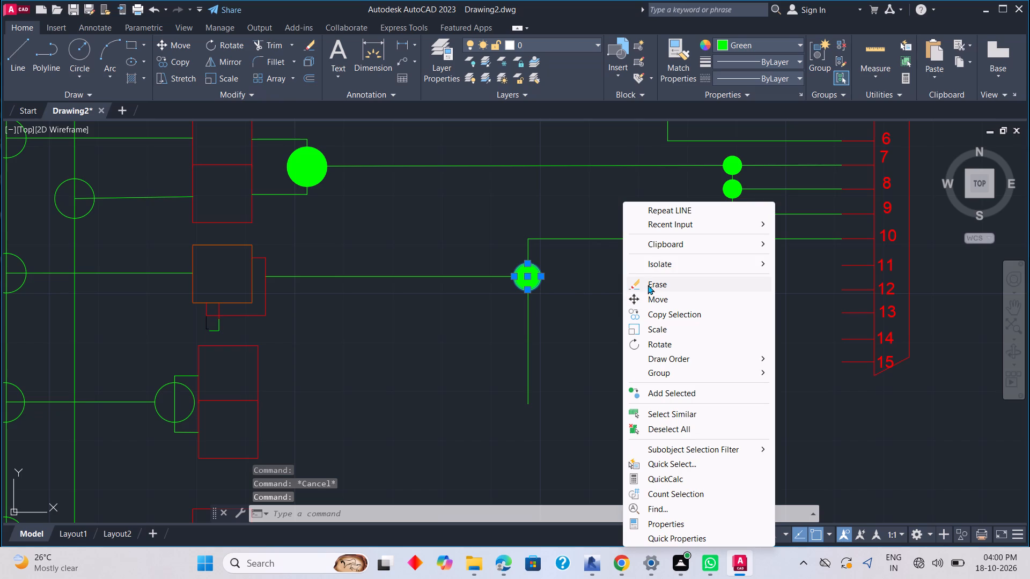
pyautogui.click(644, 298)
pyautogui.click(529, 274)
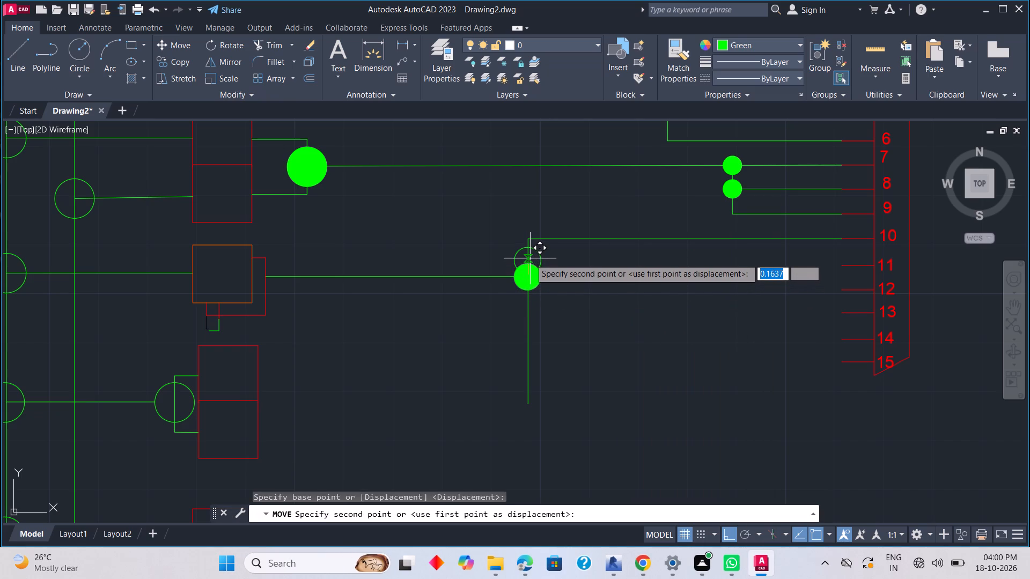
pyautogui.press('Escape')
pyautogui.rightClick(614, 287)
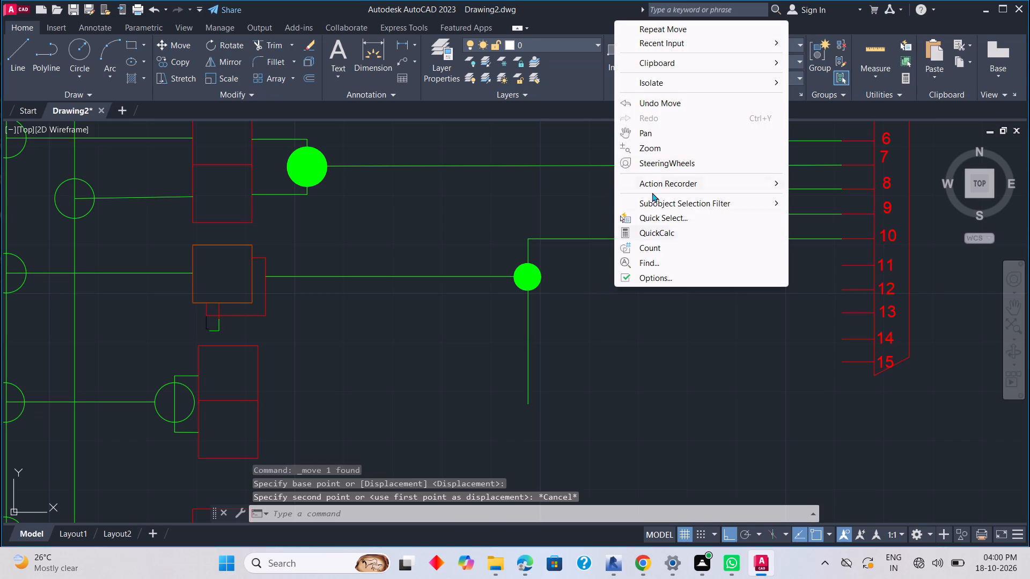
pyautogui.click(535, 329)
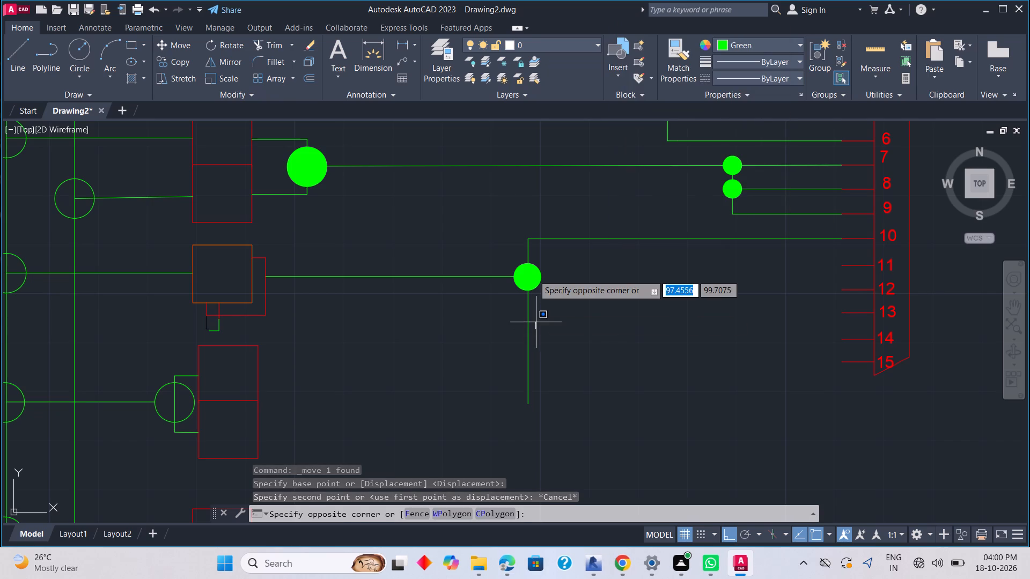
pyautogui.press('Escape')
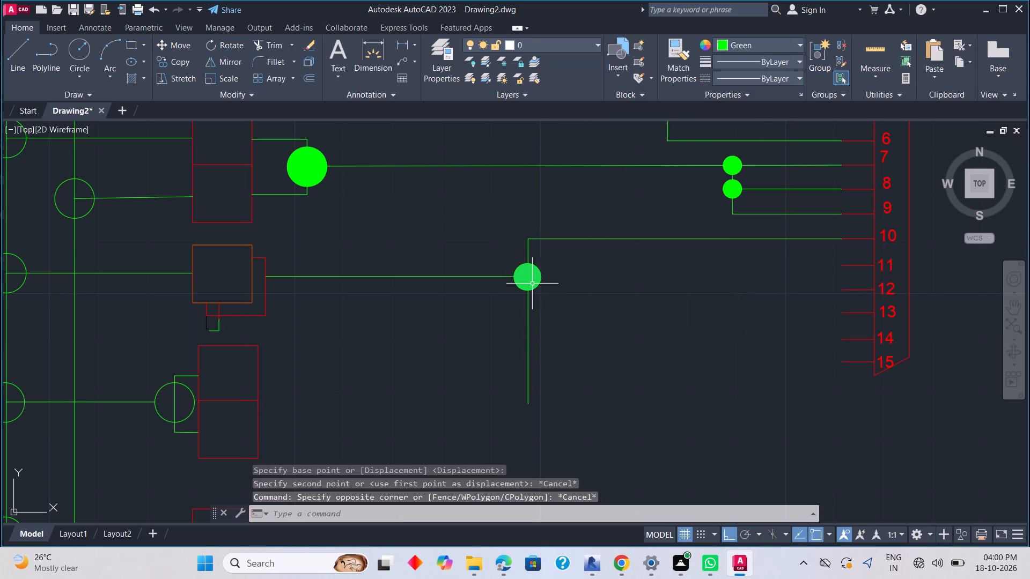
# Move the filled junction circle below the pin 10 line straight up by about 0.03 units.
pyautogui.click(540, 278)
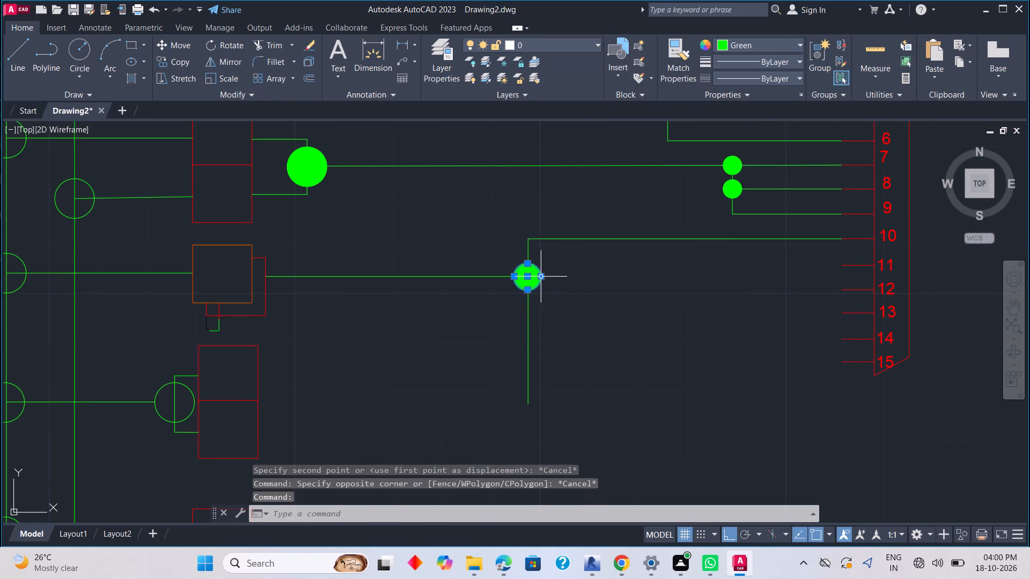
pyautogui.rightClick(583, 301)
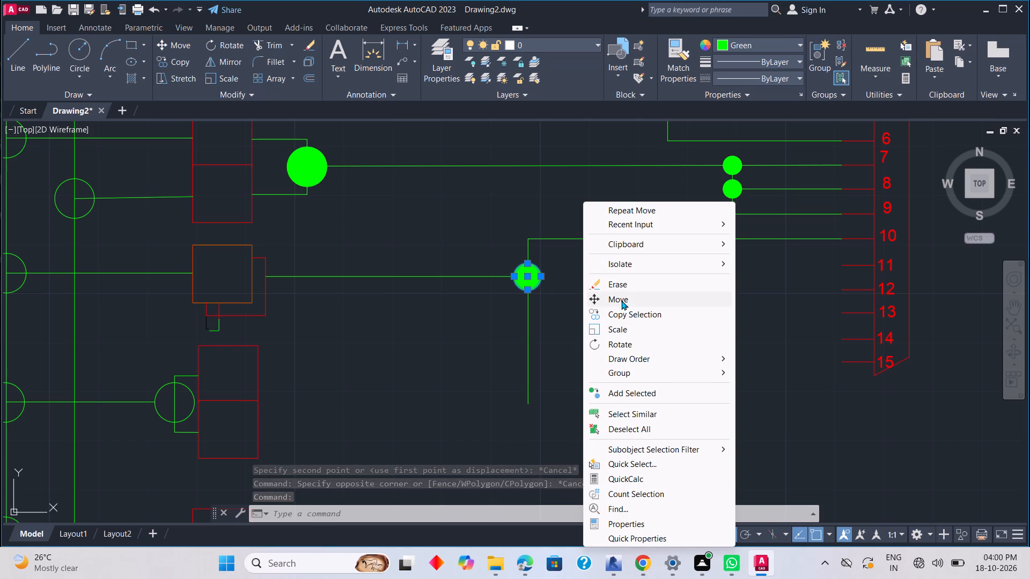
pyautogui.click(622, 300)
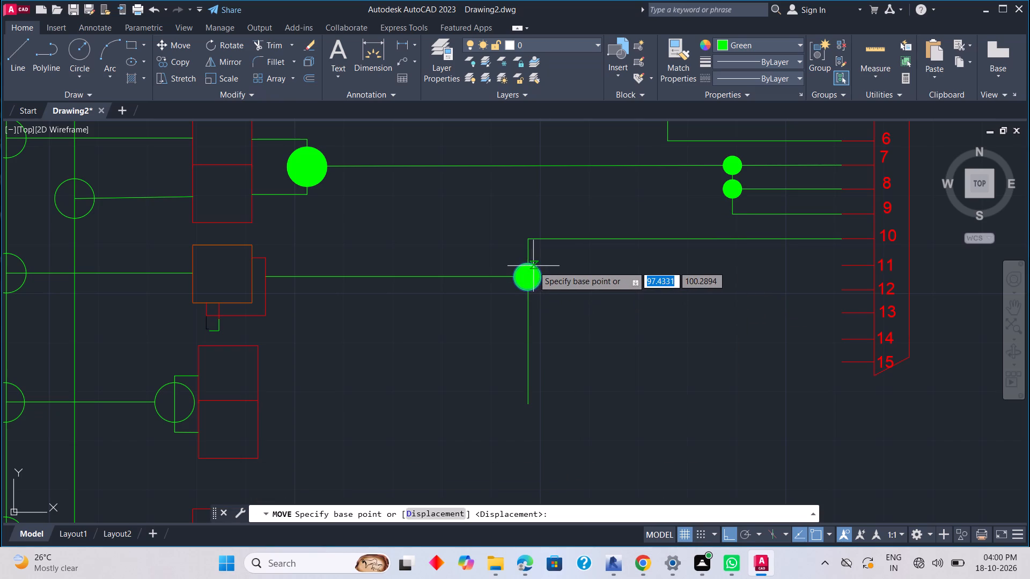
pyautogui.click(527, 264)
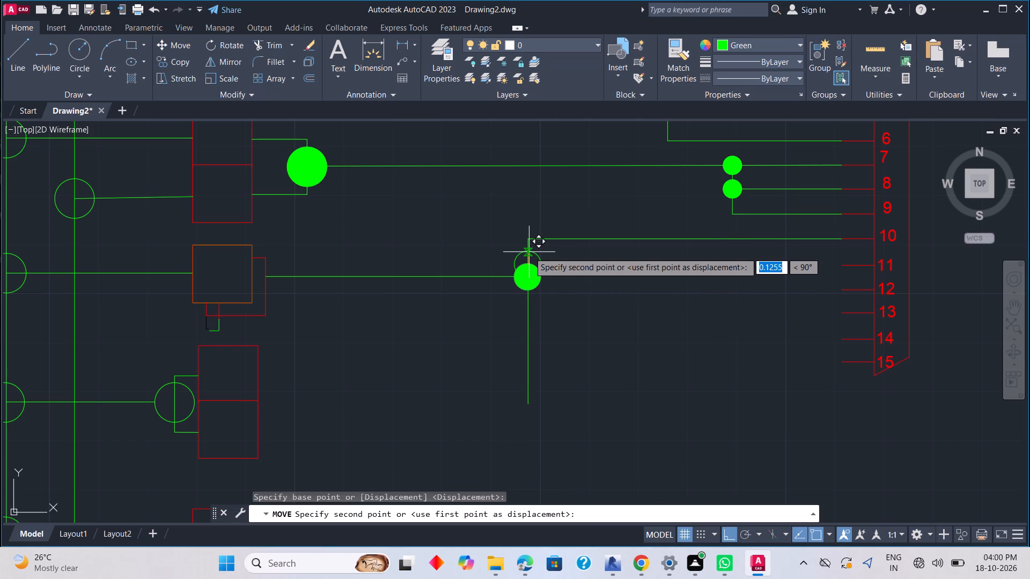
pyautogui.scroll(3, 529, 253)
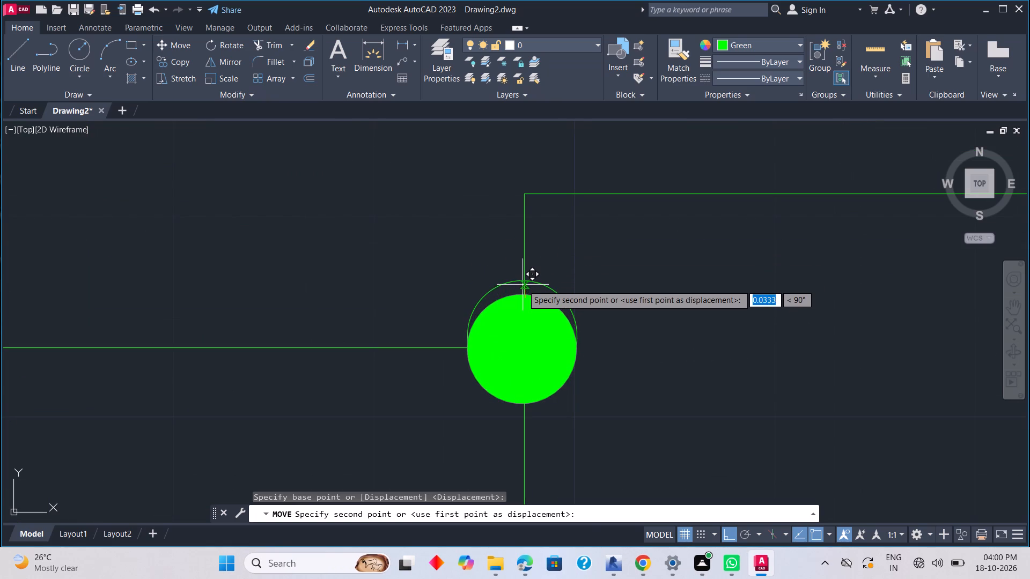
pyautogui.click(523, 284)
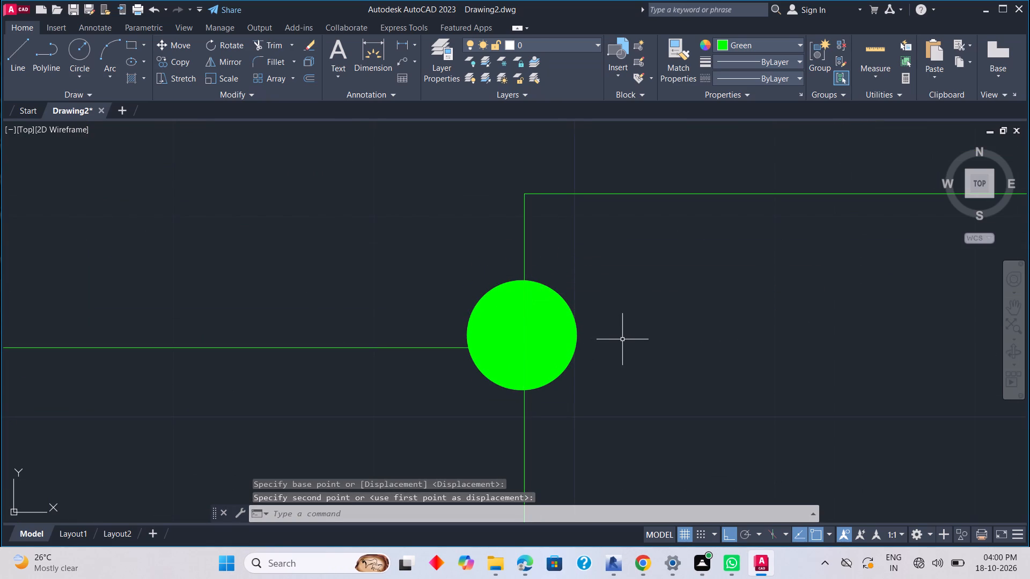
pyautogui.press('Escape')
# Draw a wire from connector pin 12 leftward, down about 0.82 units, then about 0.81 units across to the stacked pair's upper box.
pyautogui.scroll(-3, 624, 337)
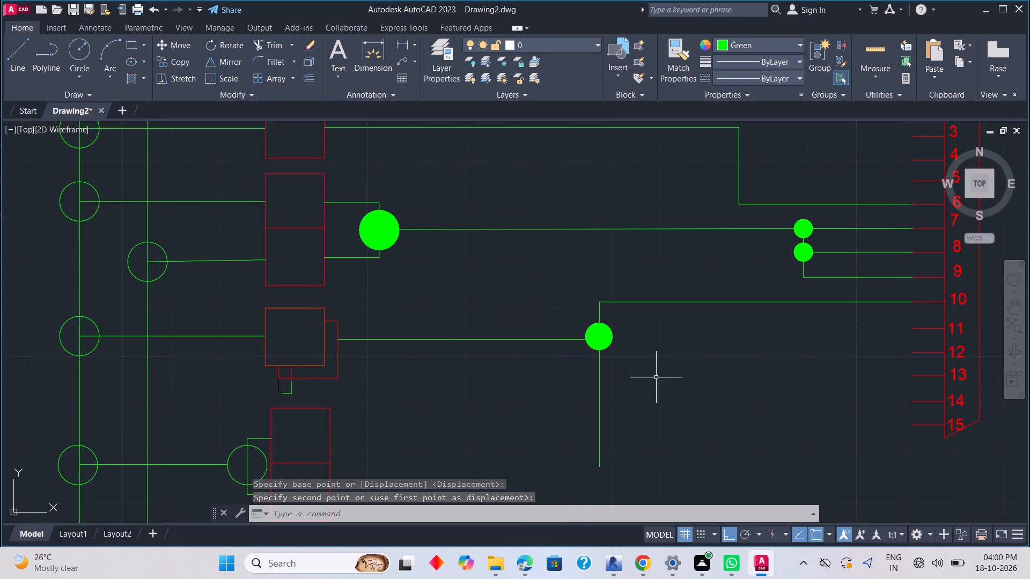
pyautogui.write('L')
pyautogui.press('space')
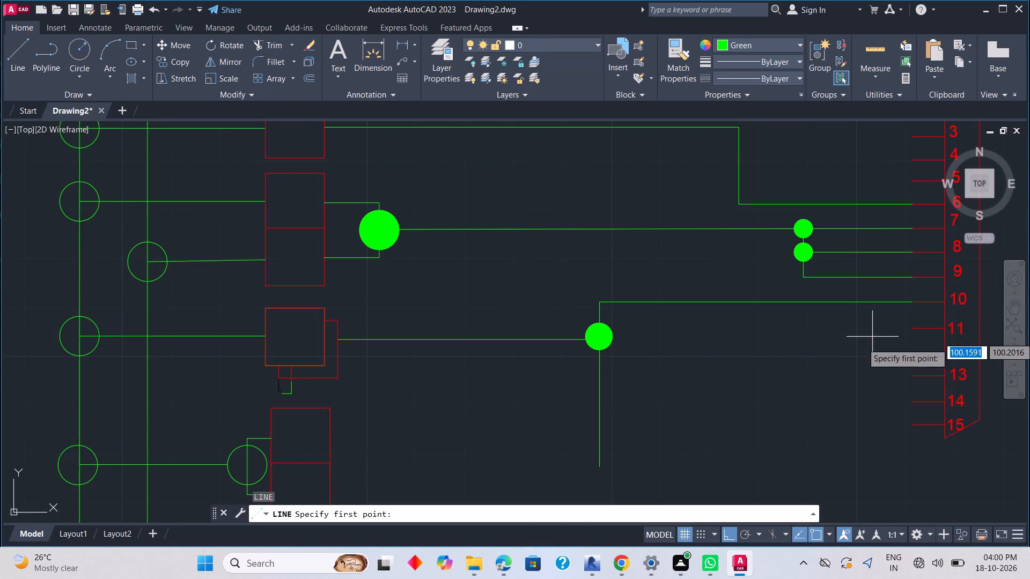
pyautogui.moveTo(909, 352); pyautogui.dragTo(904, 353)
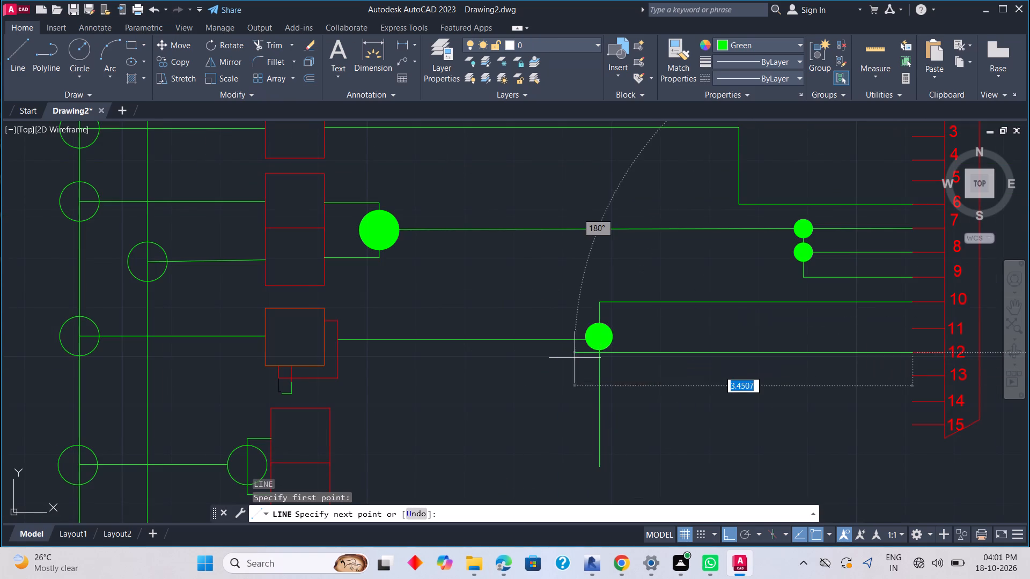
pyautogui.scroll(-4, 537, 358)
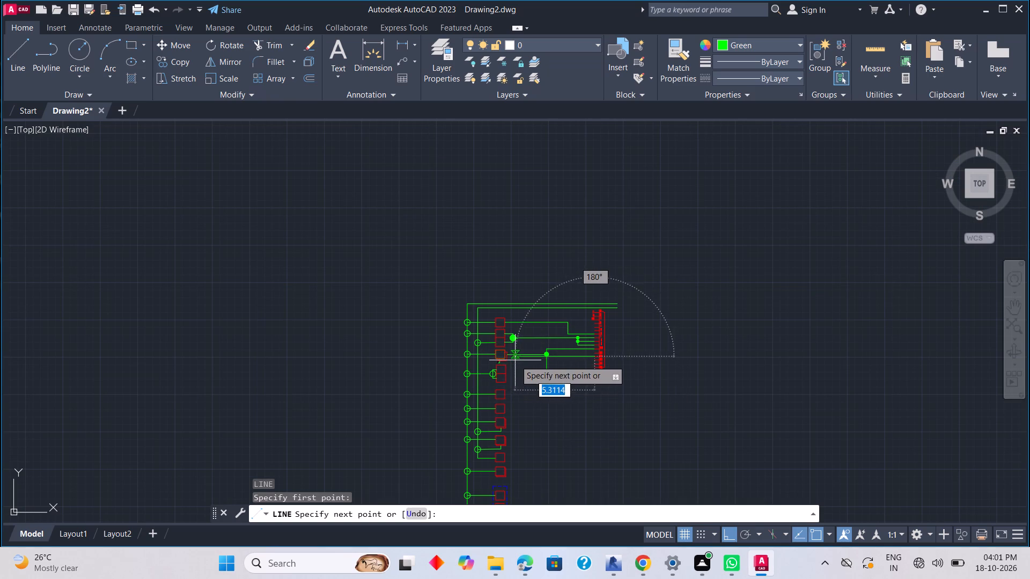
pyautogui.scroll(4, 515, 360)
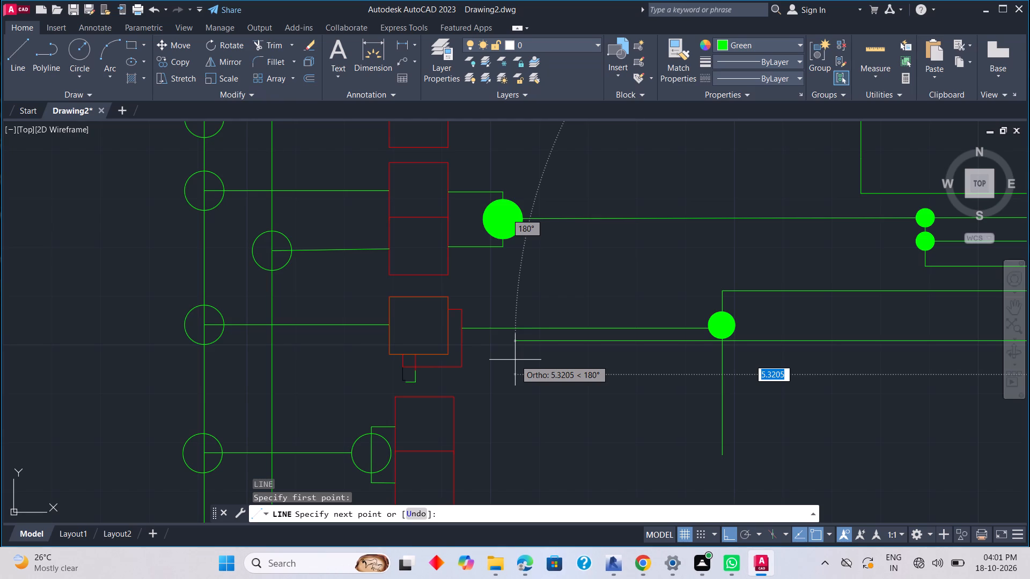
pyautogui.click(533, 382)
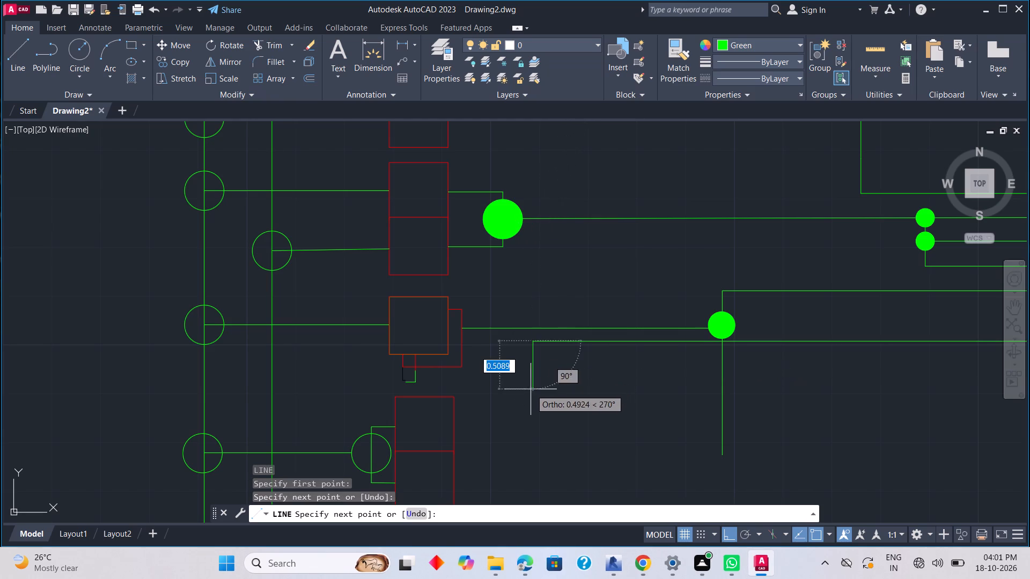
pyautogui.click(517, 421)
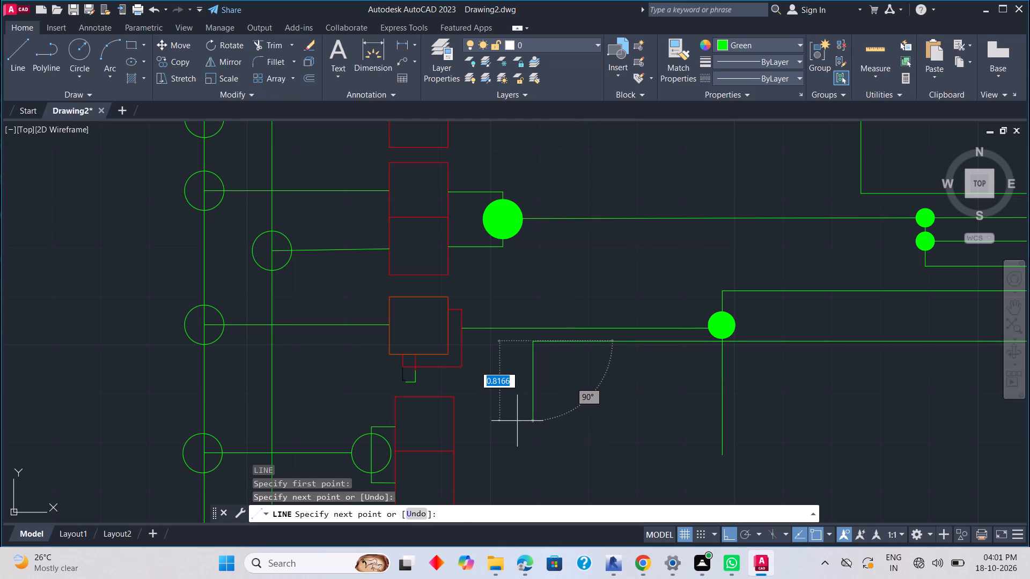
pyautogui.scroll(3, 456, 420)
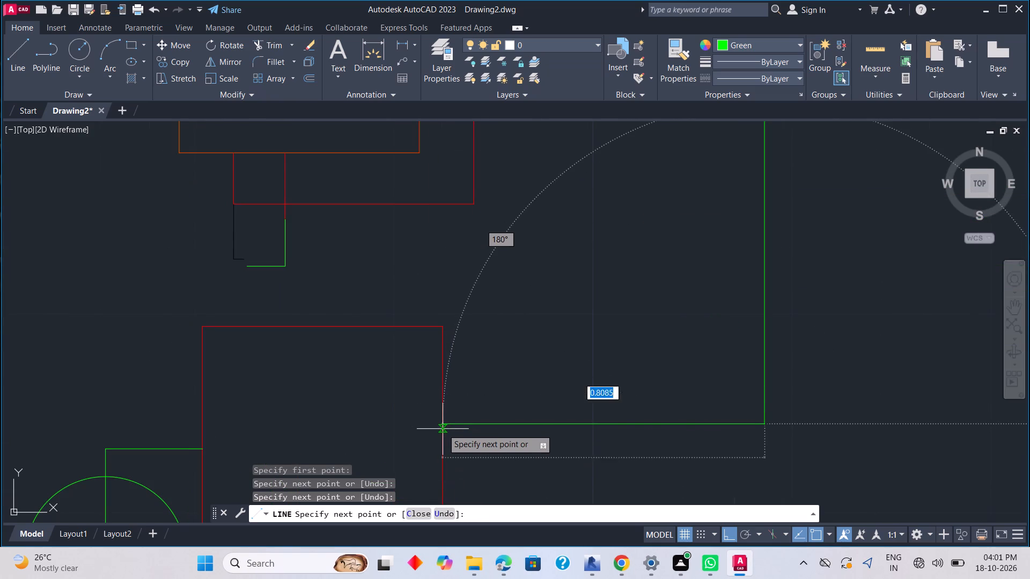
pyautogui.scroll(3, 443, 428)
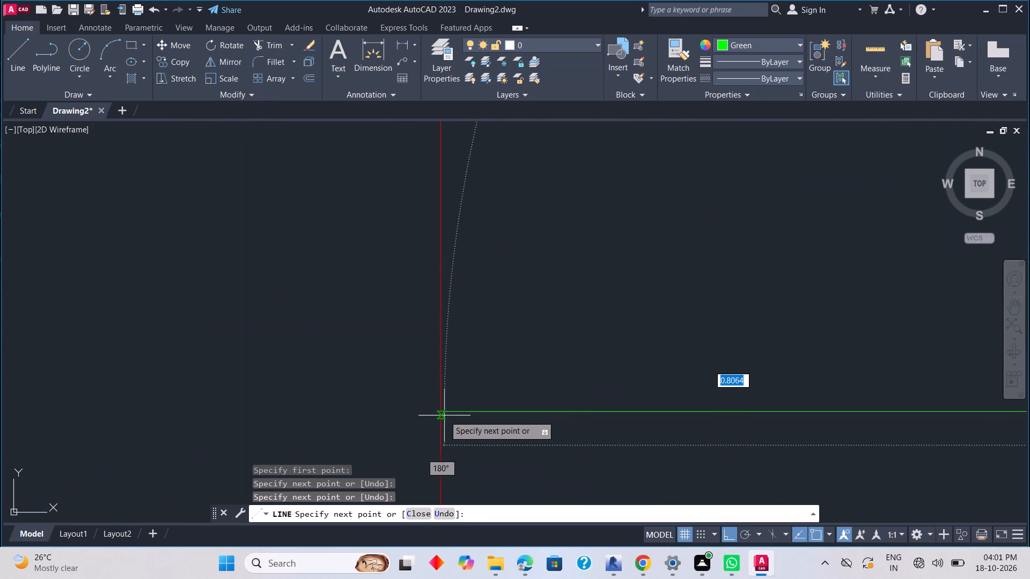
pyautogui.click(444, 411)
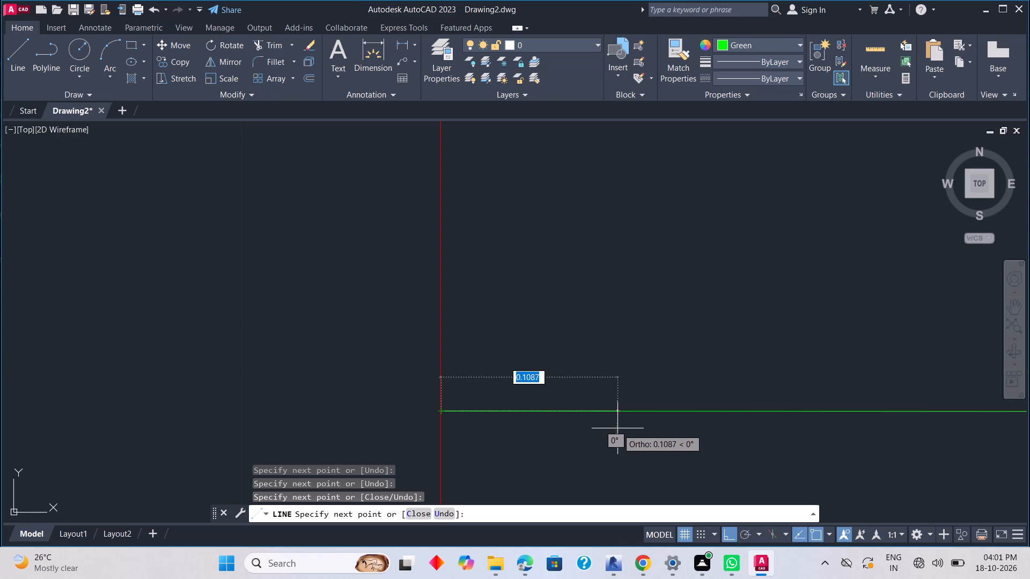
pyautogui.press('Escape')
# Draw a horizontal green line about 0.81 units long from the stacked pair's lower box, ending beneath the pin 12 wire's vertical segment.
pyautogui.scroll(-9, 617, 426)
pyautogui.moveTo(710, 430); pyautogui.dragTo(709, 428, button='middle')
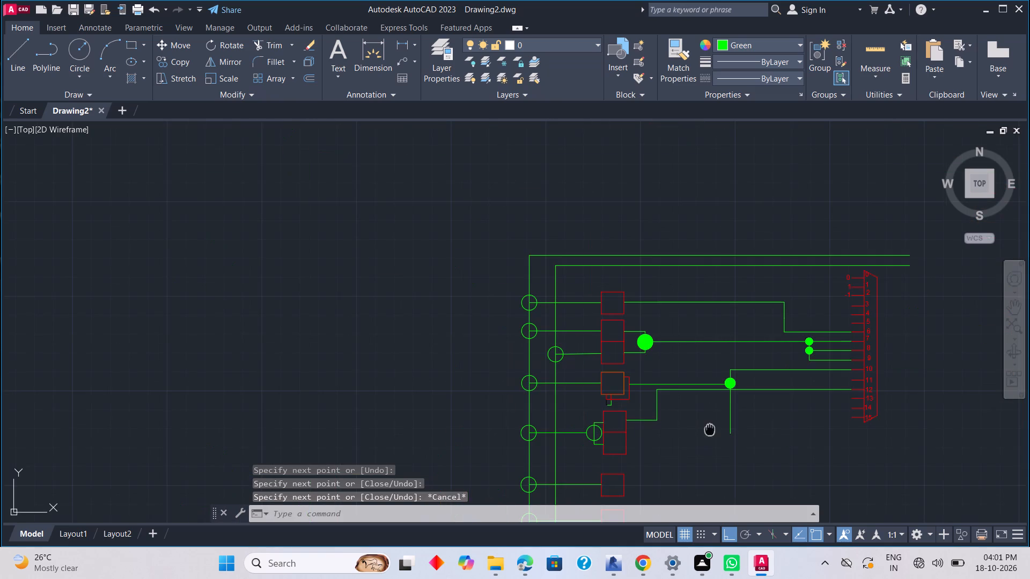
pyautogui.moveTo(709, 428); pyautogui.dragTo(632, 263, button='middle')
pyautogui.scroll(2, 645, 258)
pyautogui.moveTo(644, 251); pyautogui.dragTo(632, 330, button='middle')
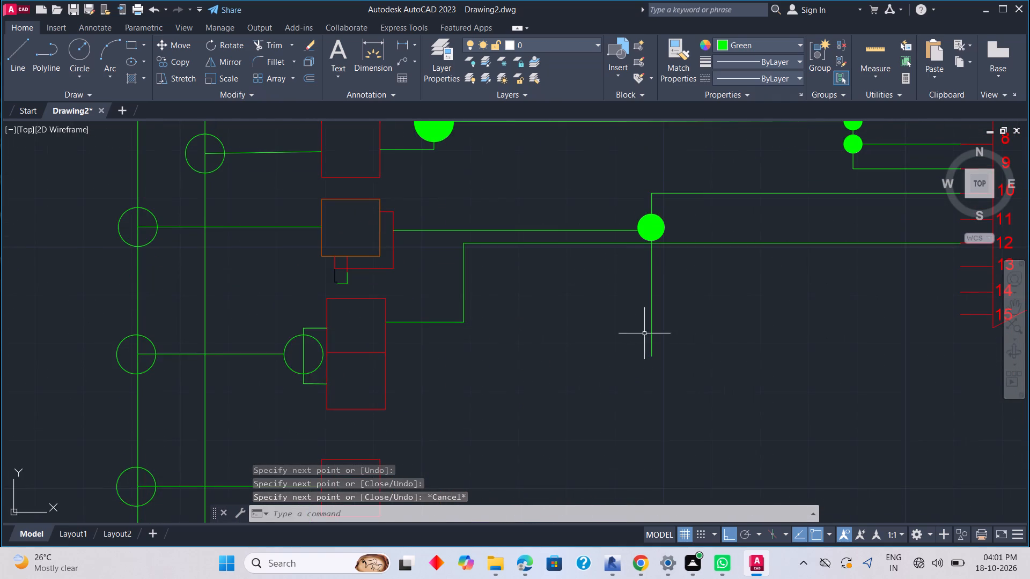
pyautogui.scroll(-4, 702, 338)
pyautogui.moveTo(694, 373); pyautogui.dragTo(668, 340, button='middle')
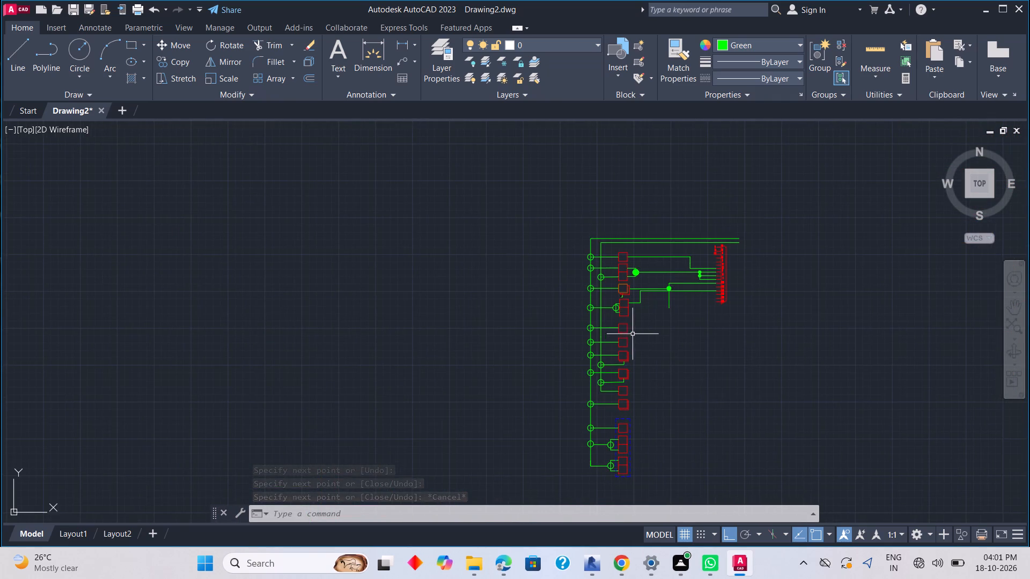
pyautogui.scroll(3, 633, 330)
pyautogui.moveTo(619, 299); pyautogui.dragTo(625, 365, button='middle')
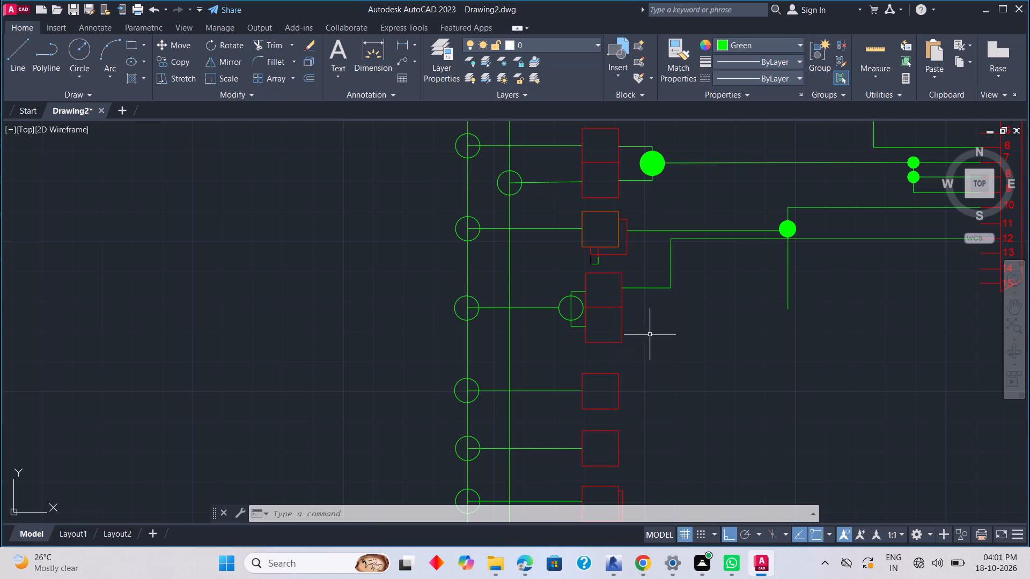
pyautogui.press('l')
pyautogui.press('space')
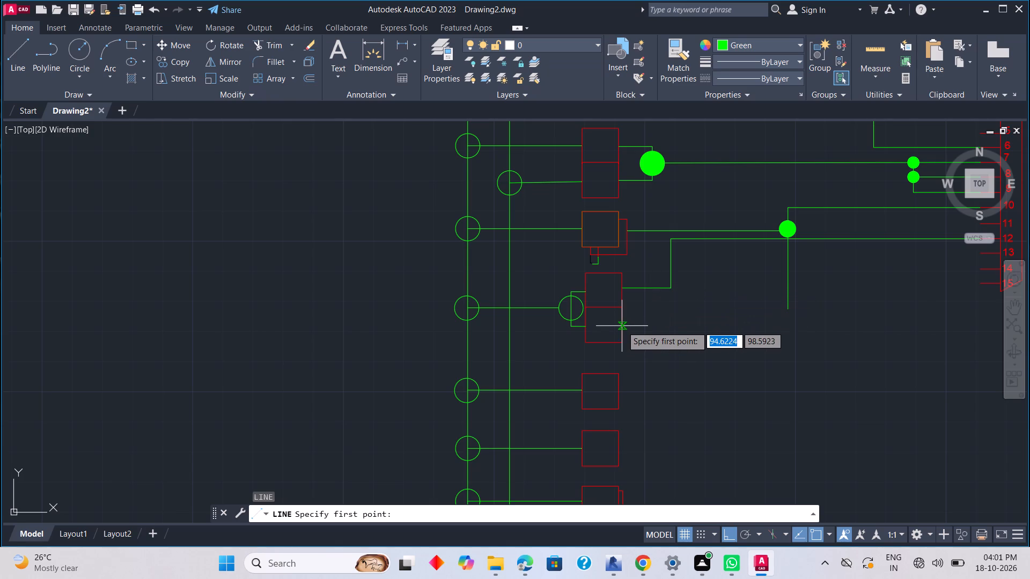
pyautogui.moveTo(622, 328); pyautogui.dragTo(628, 328)
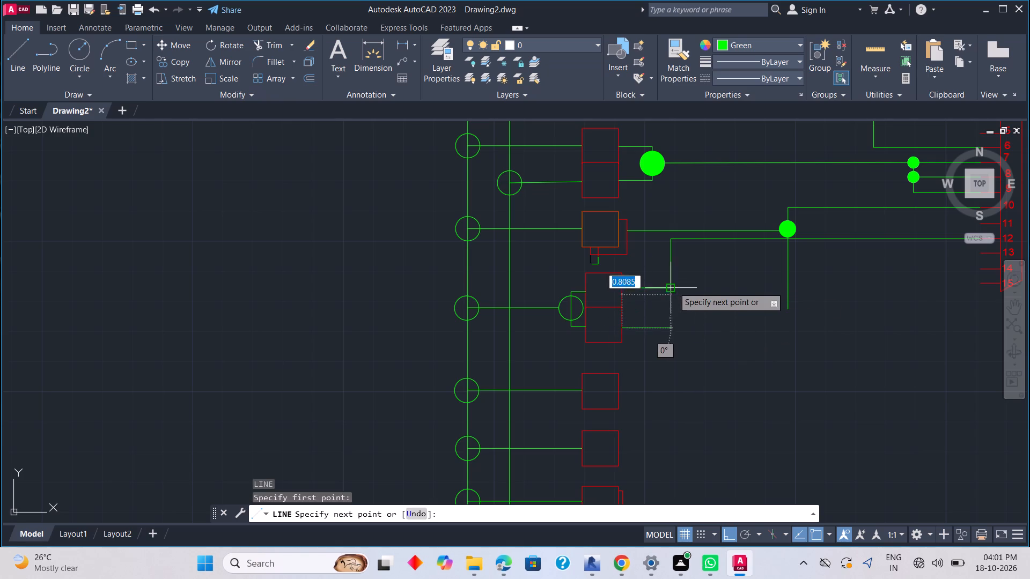
pyautogui.click(667, 331)
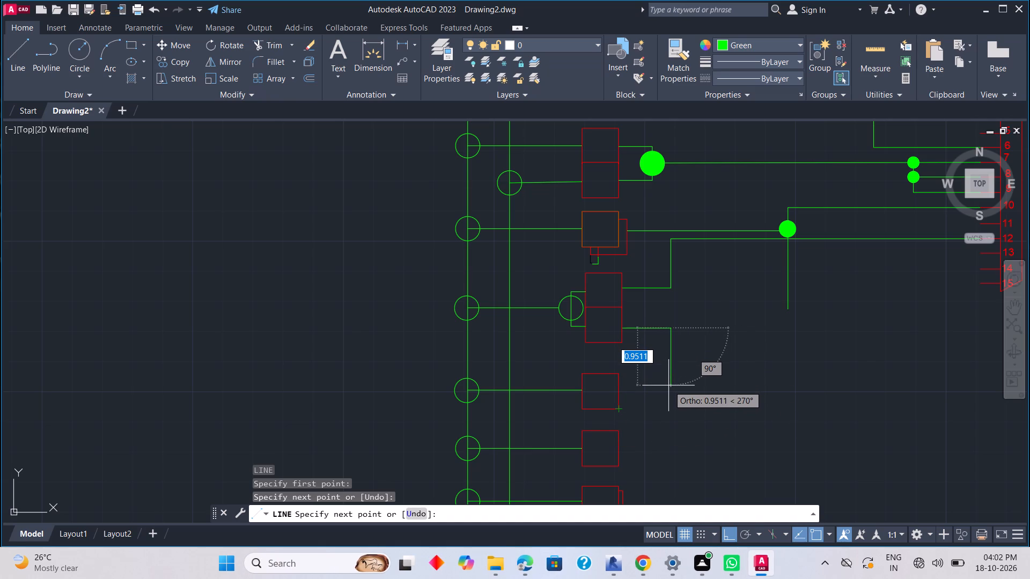
pyautogui.press('Escape')
# Draw a horizontal green line about 2.95 units long leftward from connector pin 13, stopping short of the pin 10 vertical line.
pyautogui.press('l')
pyautogui.press('space')
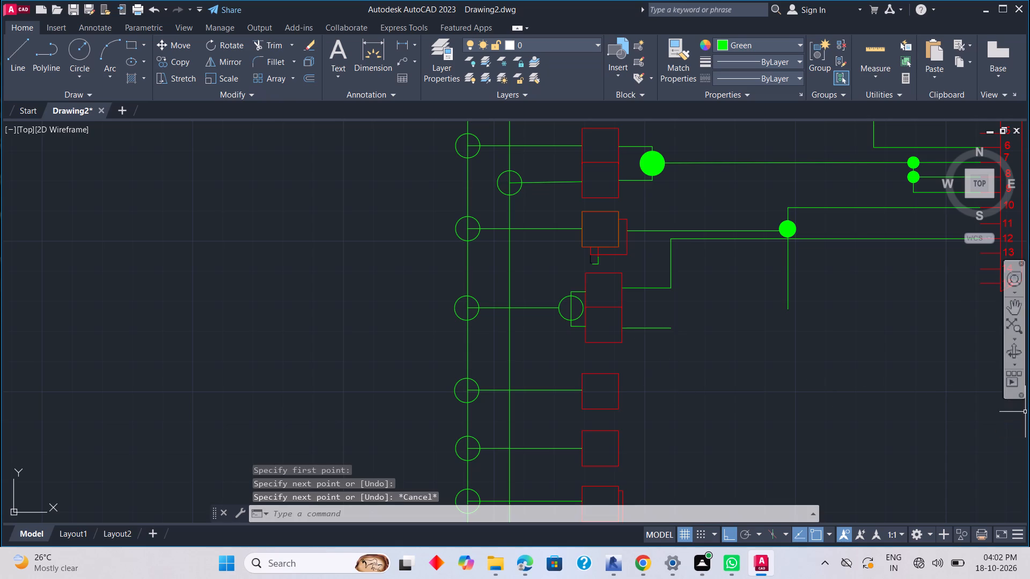
pyautogui.moveTo(943, 344); pyautogui.dragTo(748, 349, button='middle')
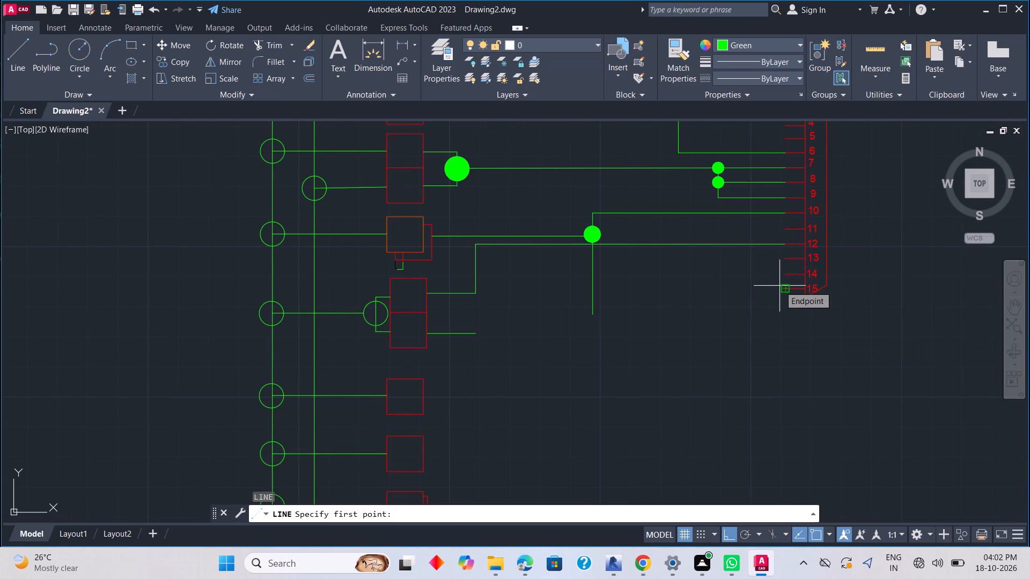
pyautogui.click(789, 257)
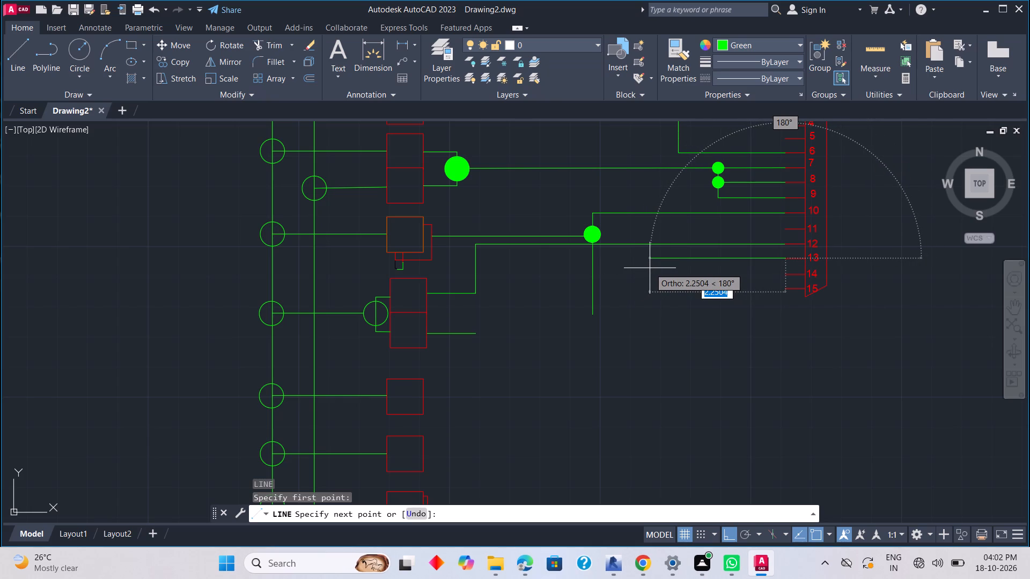
pyautogui.click(607, 278)
pyautogui.moveTo(598, 419); pyautogui.dragTo(597, 412, button='middle')
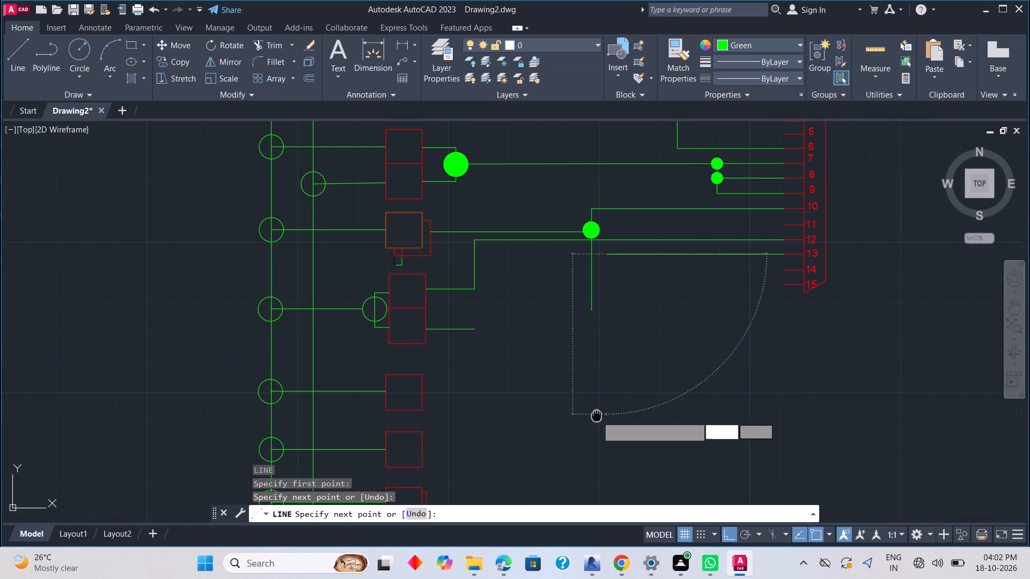
pyautogui.moveTo(597, 412); pyautogui.dragTo(604, 358, button='middle')
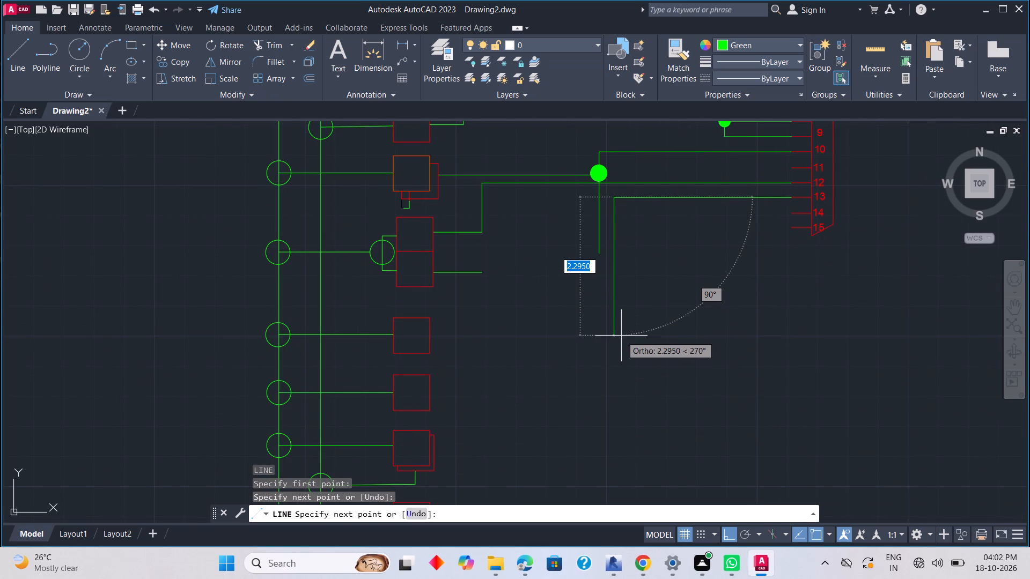
pyautogui.press('Escape')
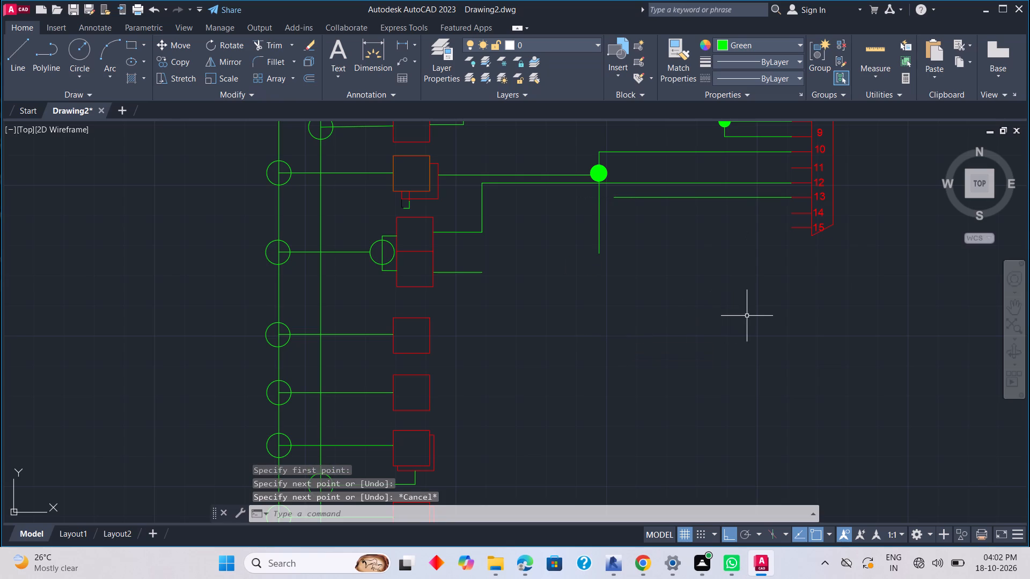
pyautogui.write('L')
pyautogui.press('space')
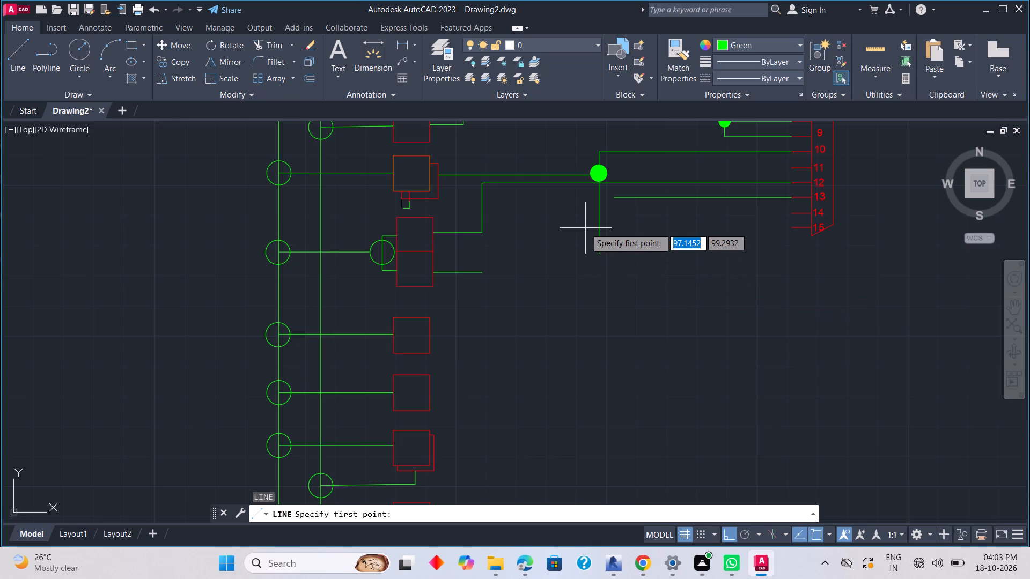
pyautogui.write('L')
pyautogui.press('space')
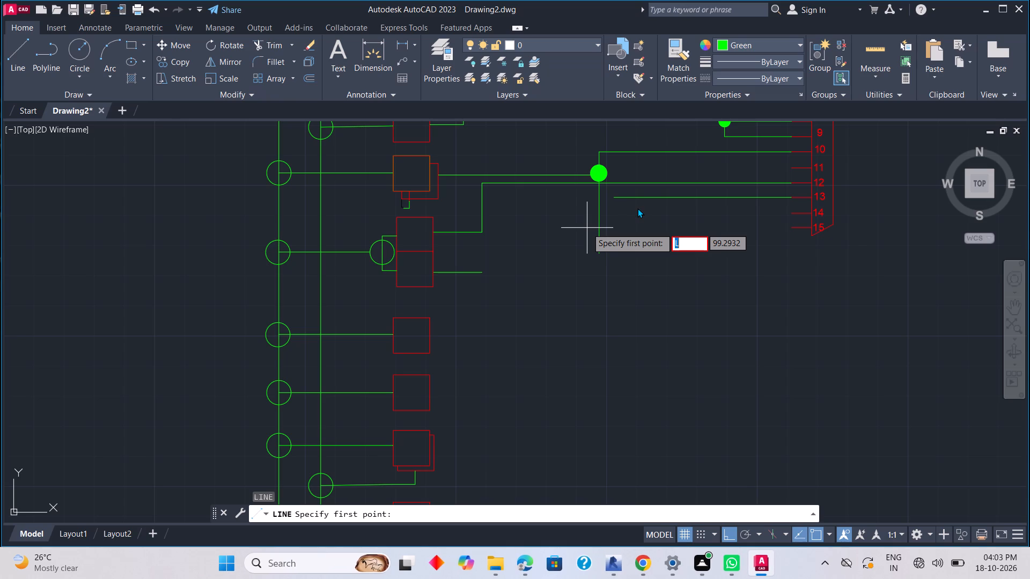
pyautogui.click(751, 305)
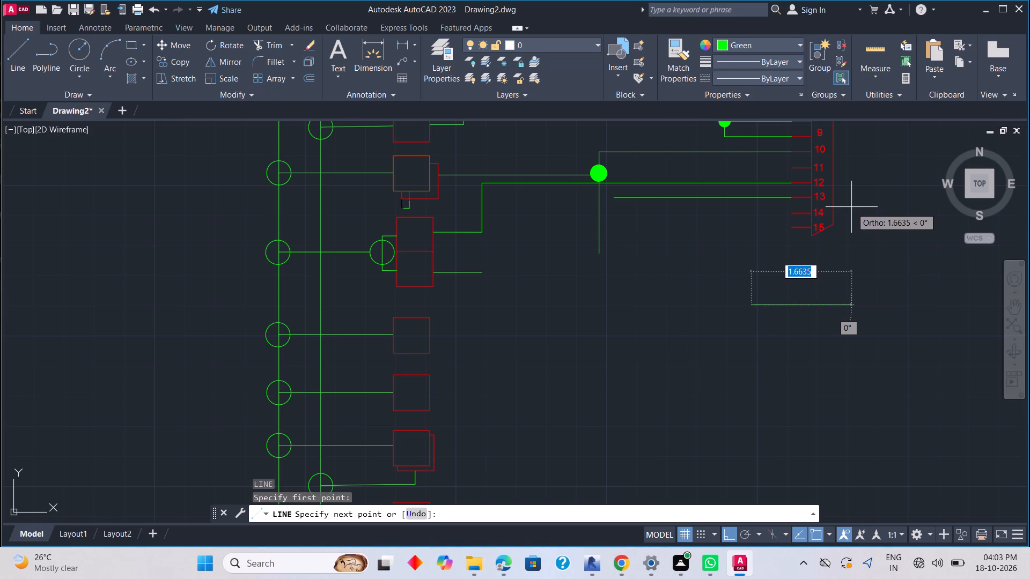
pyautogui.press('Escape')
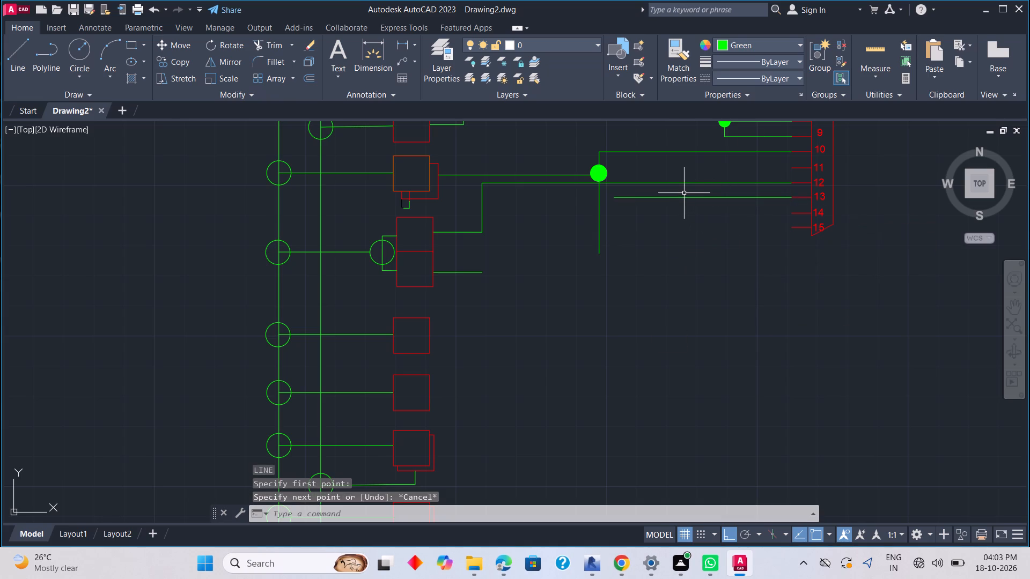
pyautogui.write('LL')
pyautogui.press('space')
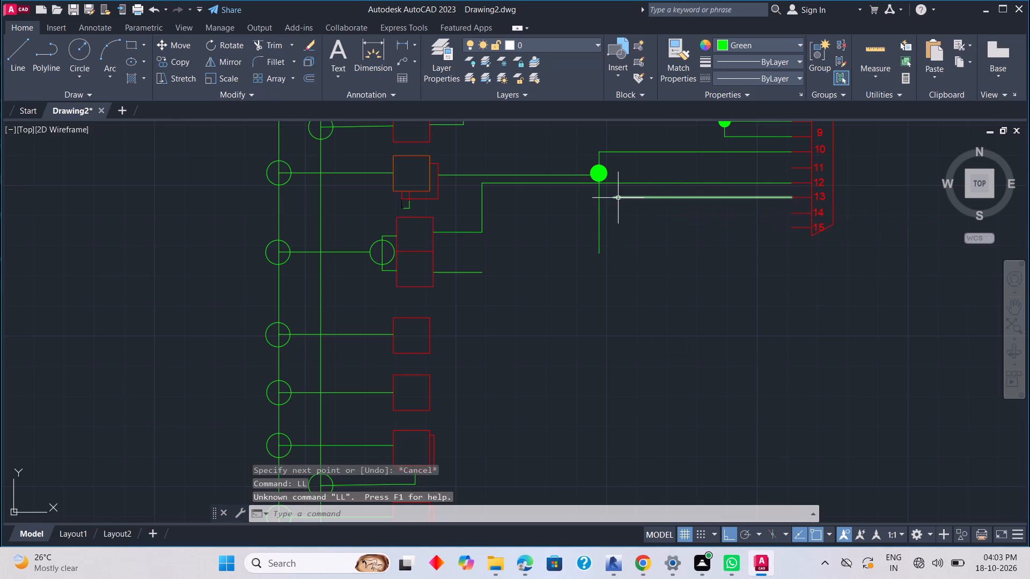
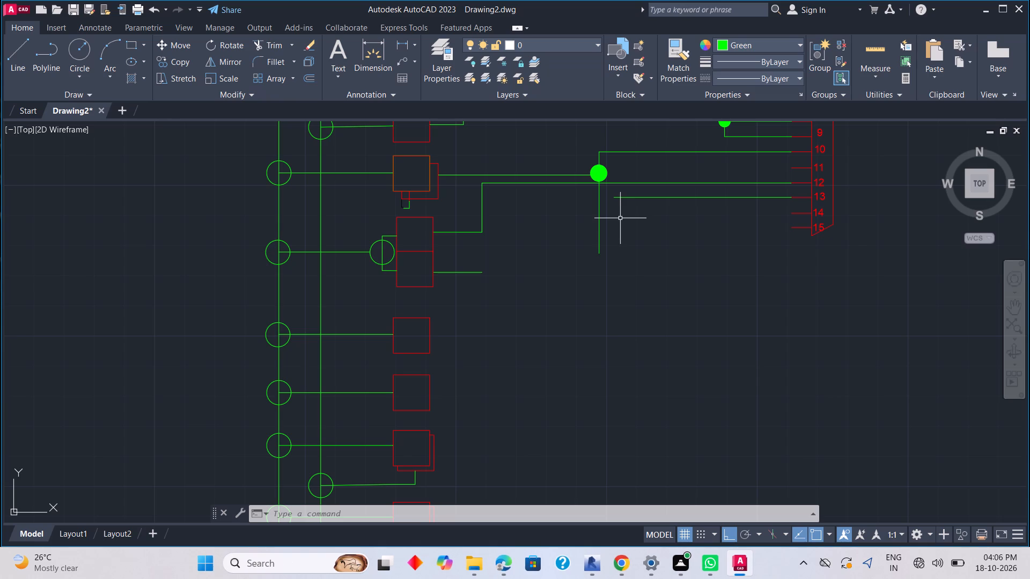
# Draw a vertical green line about 1 unit long downward from the free end of the pin 13 wire.
pyautogui.write('L')
pyautogui.press('space')
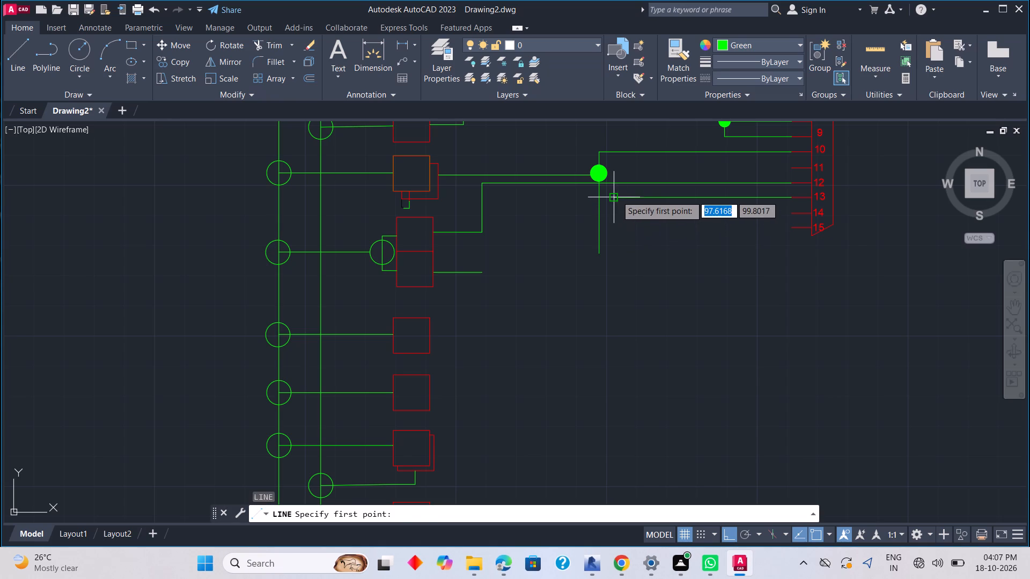
pyautogui.click(616, 196)
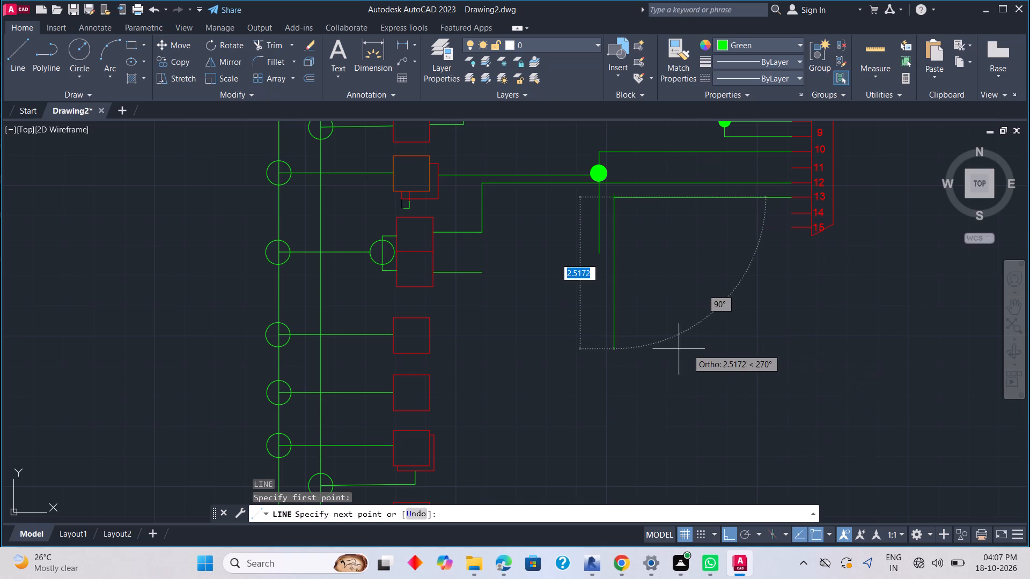
pyautogui.click(621, 256)
pyautogui.press('Escape')
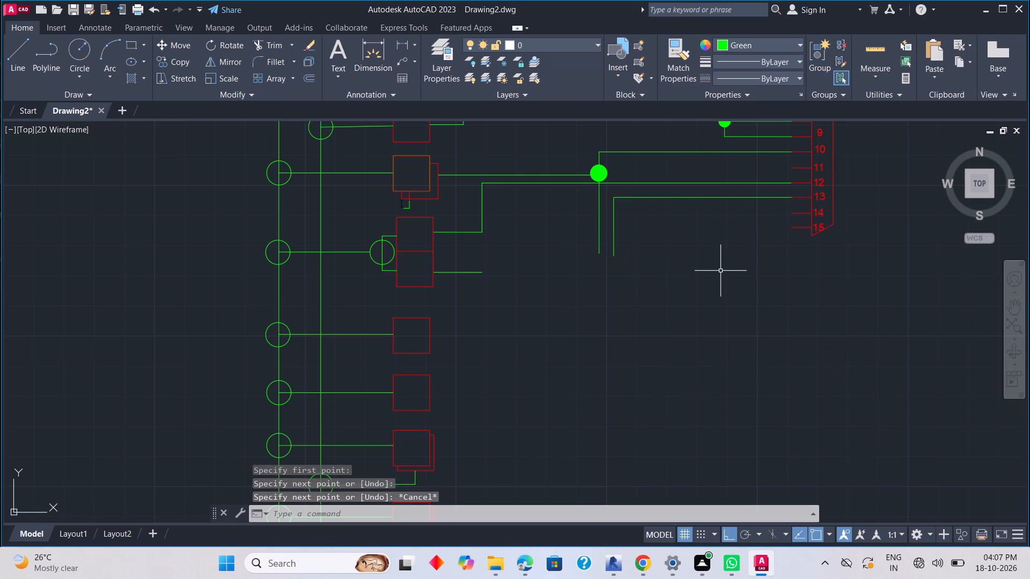
# Draw a green wire from connector pin 14 about 1.4 units leftward, then about 0.95 units straight down.
pyautogui.write('L')
pyautogui.press('space')
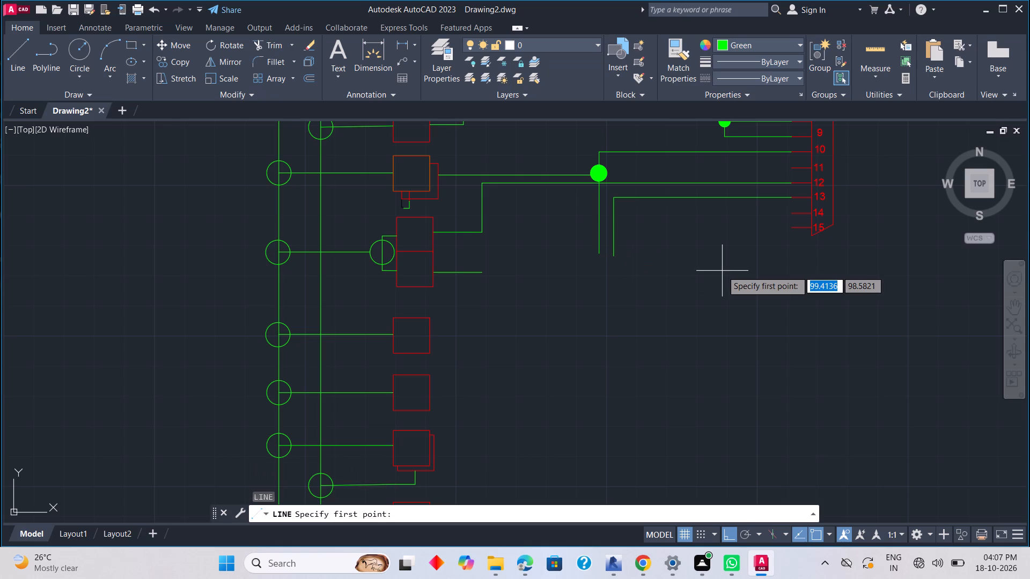
pyautogui.click(789, 212)
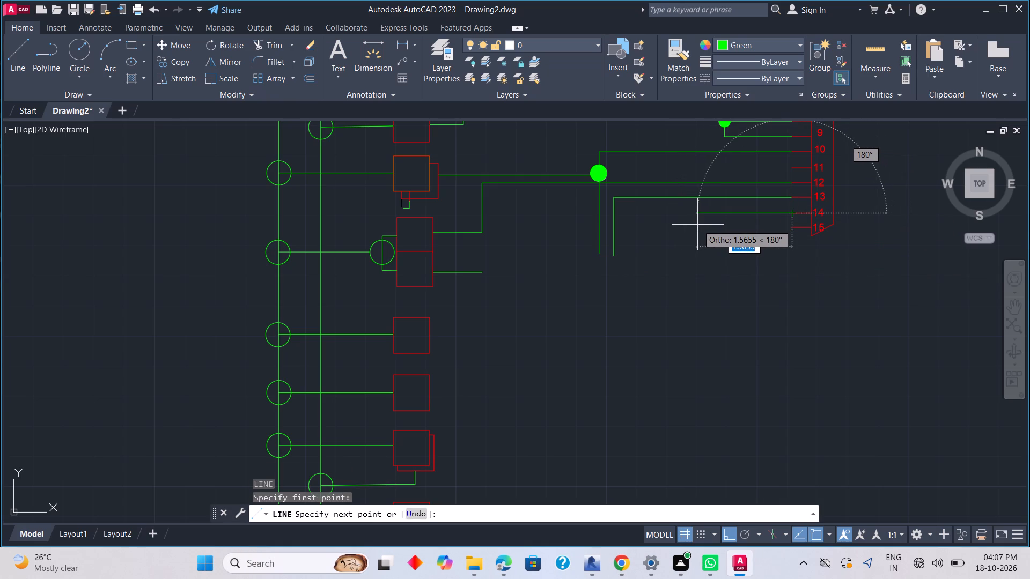
pyautogui.click(709, 225)
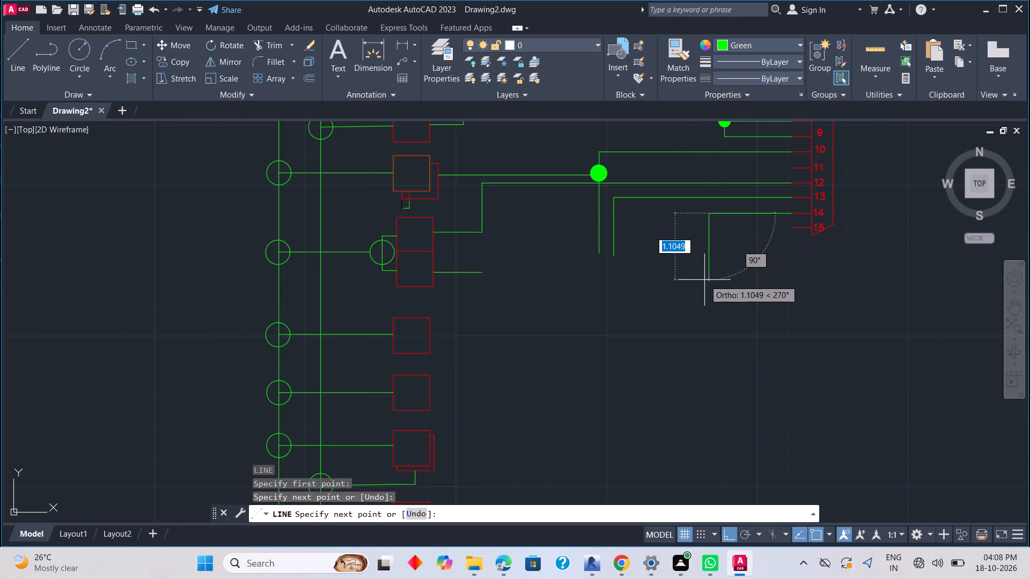
pyautogui.click(708, 270)
pyautogui.press('Escape')
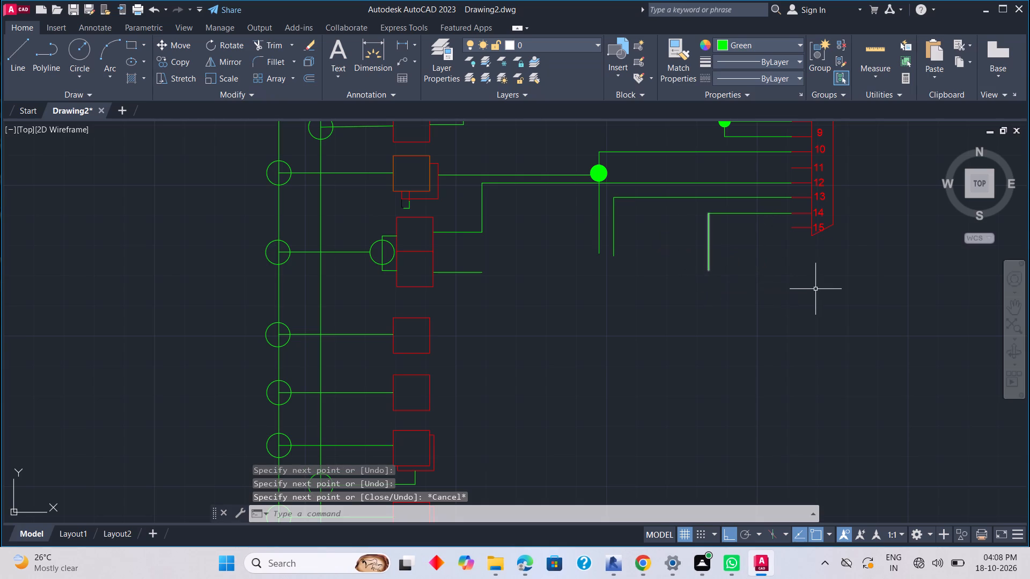
# Draw a green wire from connector pin 15 about 0.9 units leftward, then about 0.73 units straight down.
pyautogui.write('L')
pyautogui.press('space')
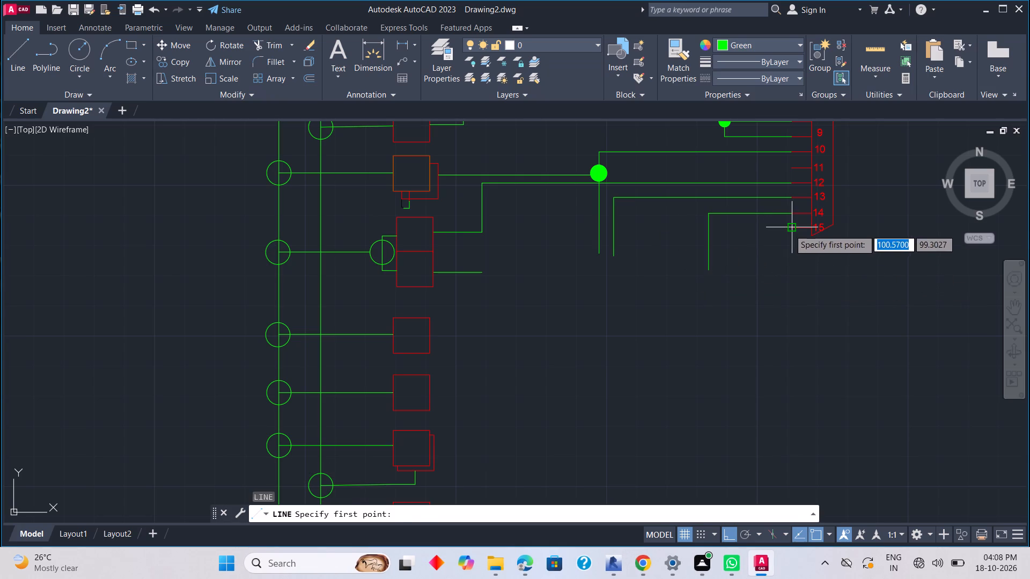
pyautogui.click(789, 229)
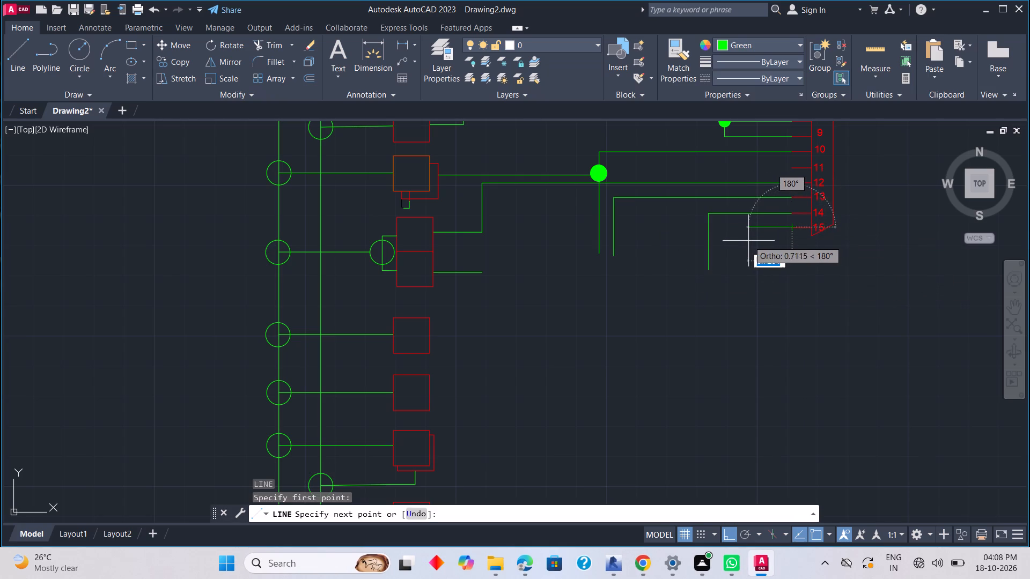
pyautogui.click(737, 241)
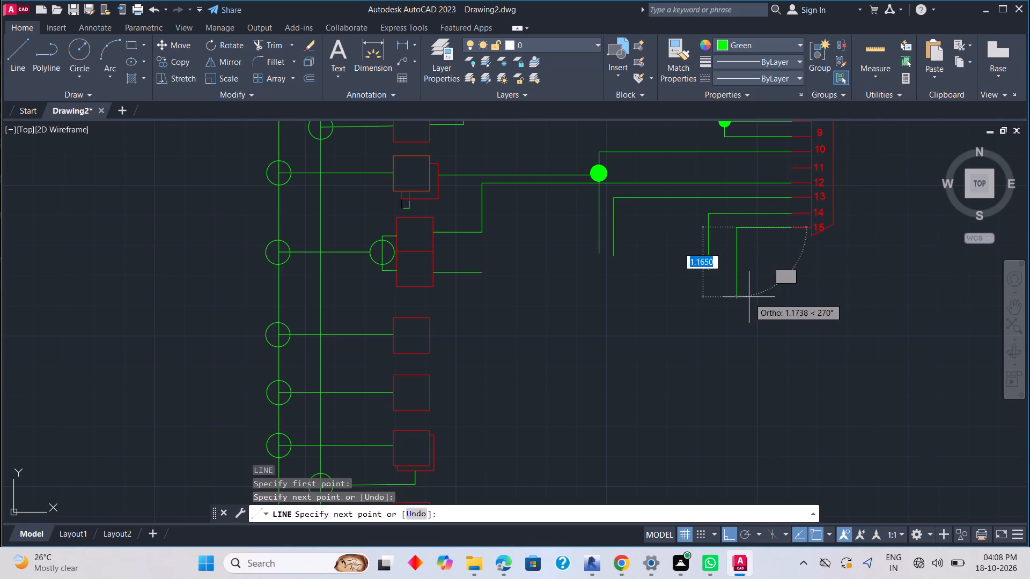
pyautogui.click(734, 271)
pyautogui.press('Escape')
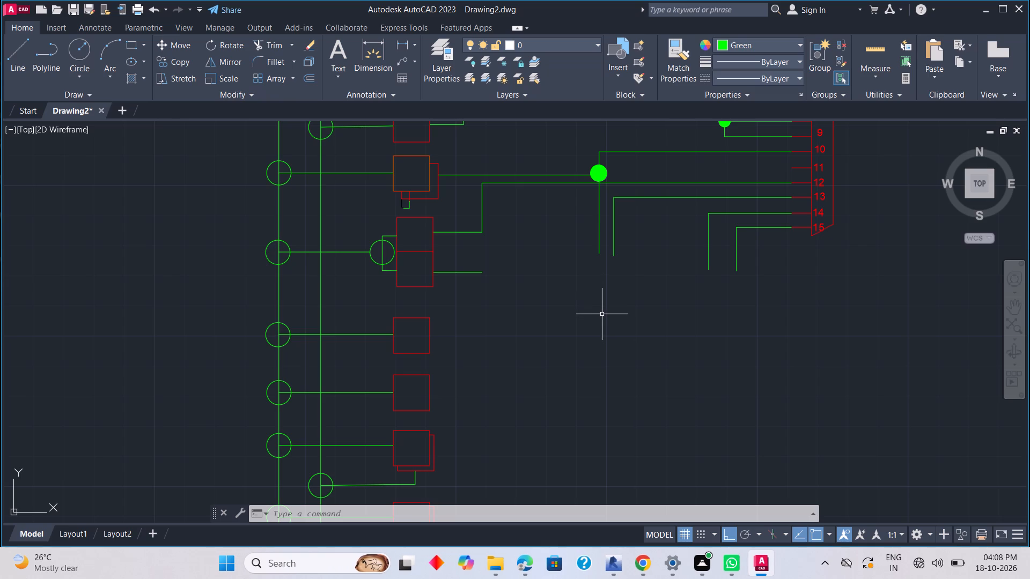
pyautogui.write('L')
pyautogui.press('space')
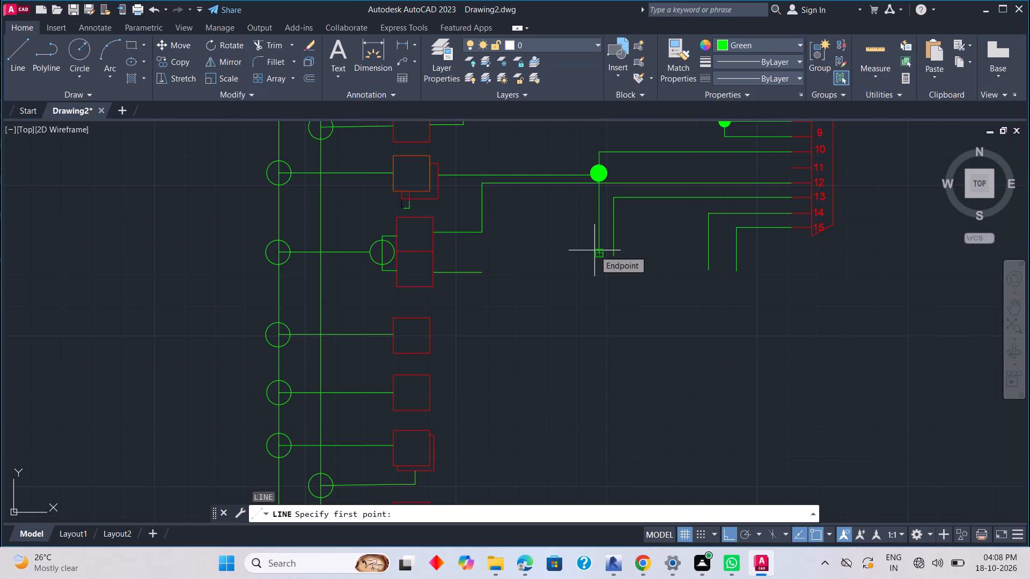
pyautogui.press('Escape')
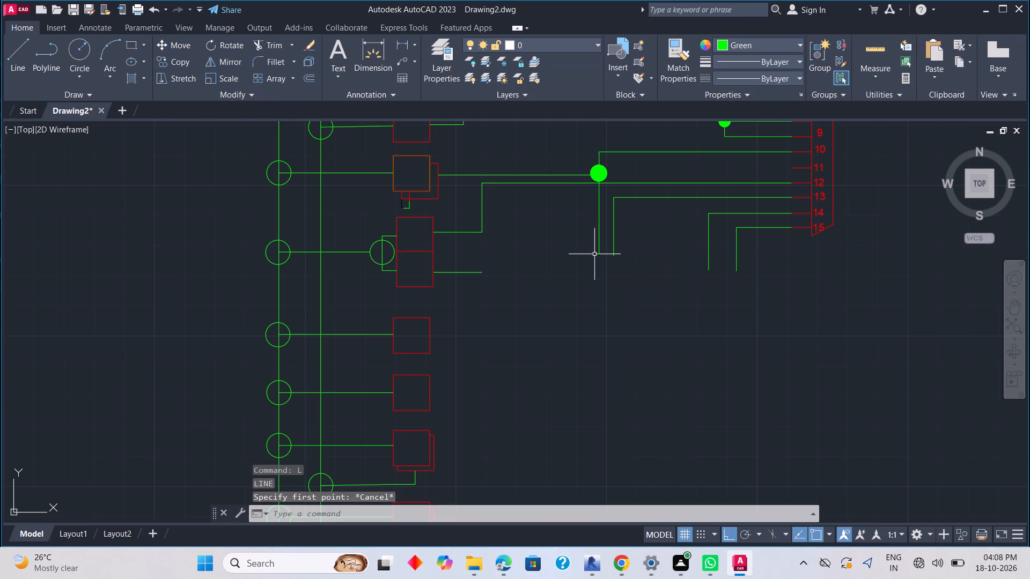
# Beside the lower boxes, draw a red vertical line about 1.12 units long, then a 0.5-unit line slanting up-right about 28° from its bottom.
pyautogui.scroll(-1, 865, 343)
pyautogui.moveTo(697, 337); pyautogui.dragTo(632, 278, button='middle')
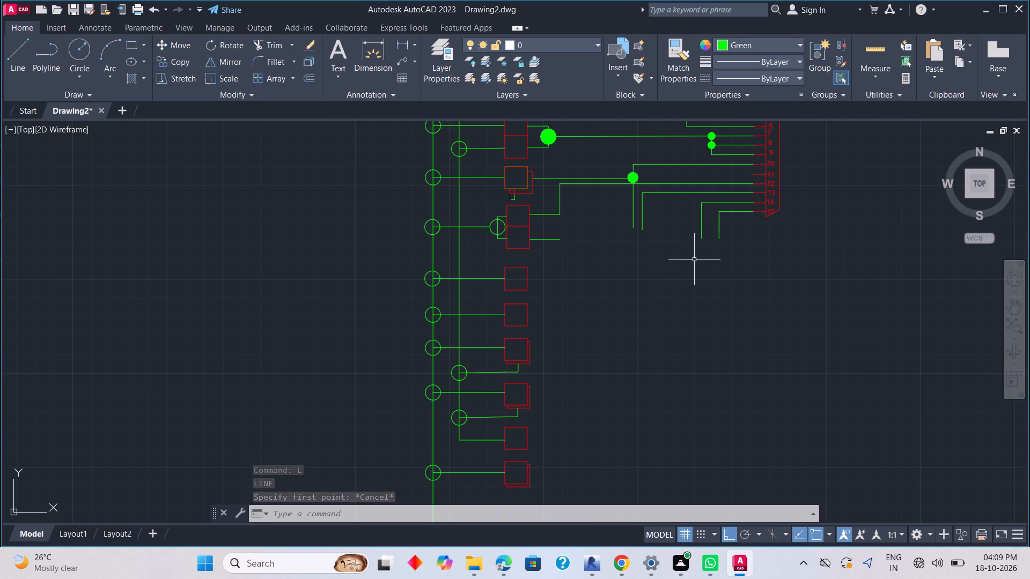
pyautogui.click(779, 41)
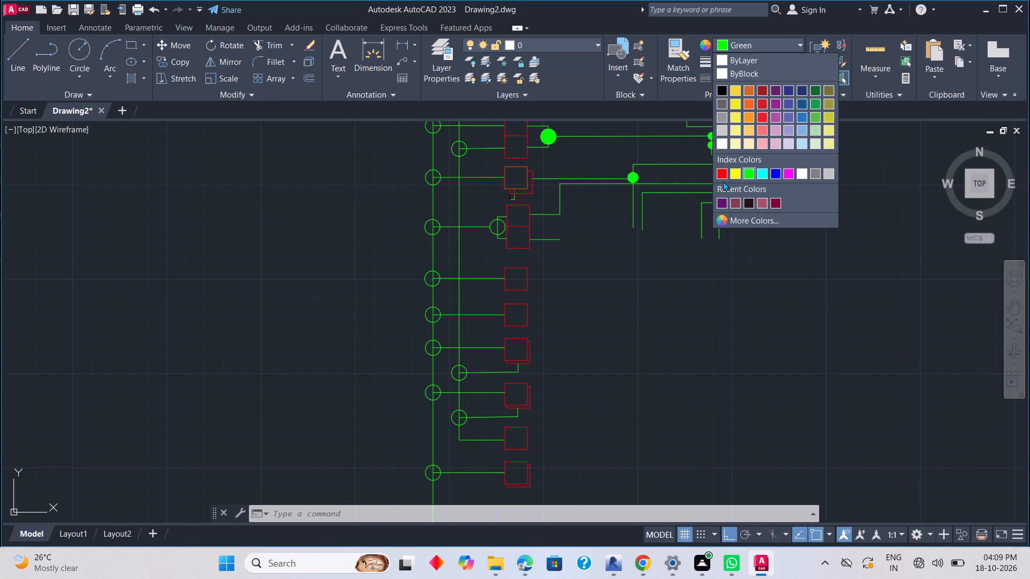
pyautogui.click(722, 176)
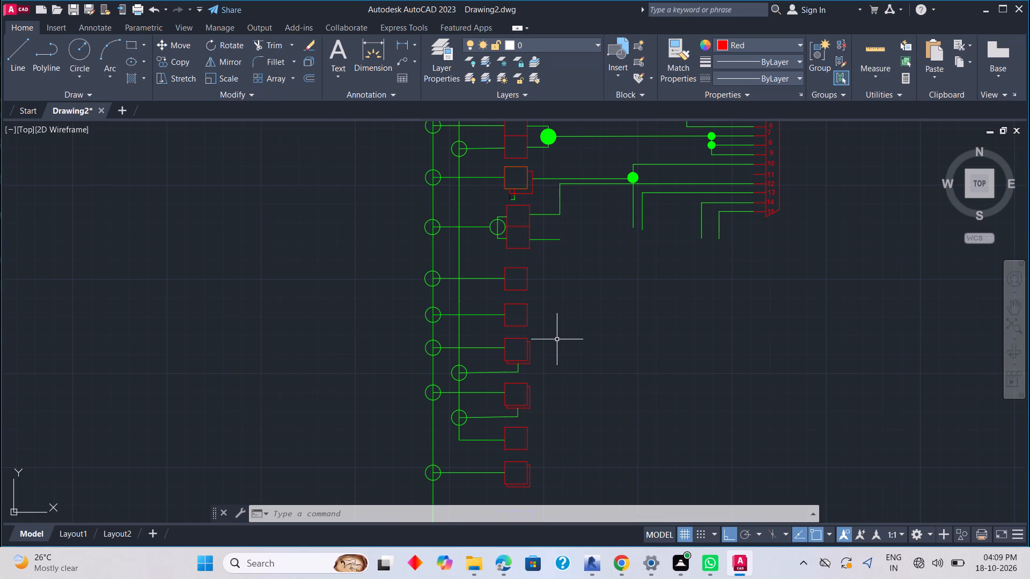
pyautogui.press('l')
pyautogui.press('space')
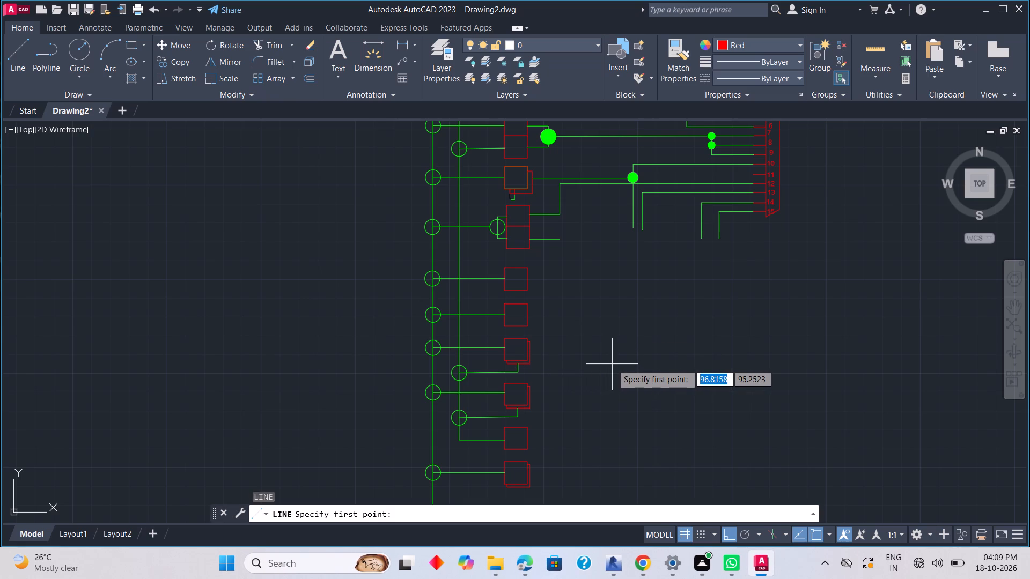
pyautogui.click(586, 354)
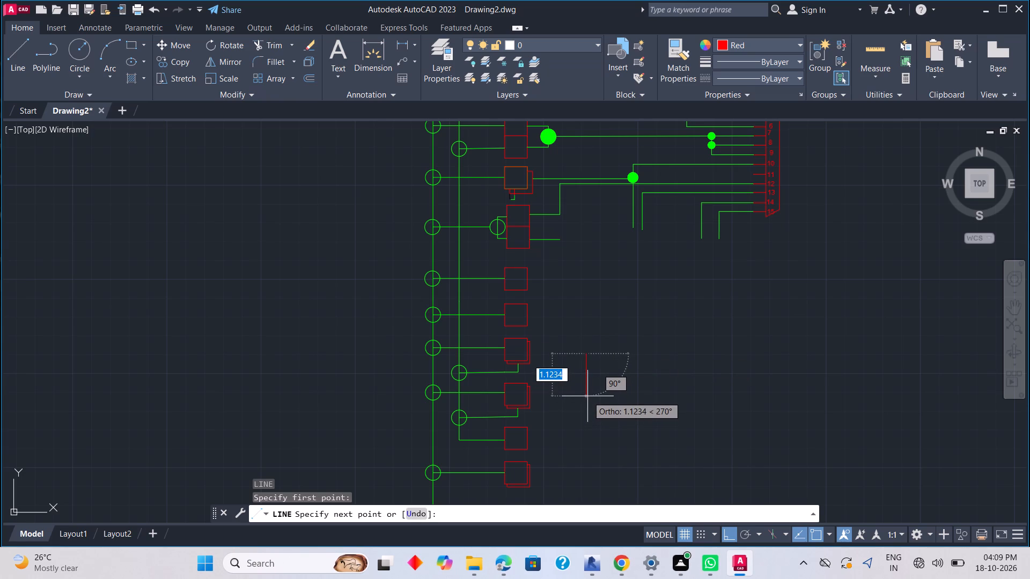
pyautogui.click(587, 396)
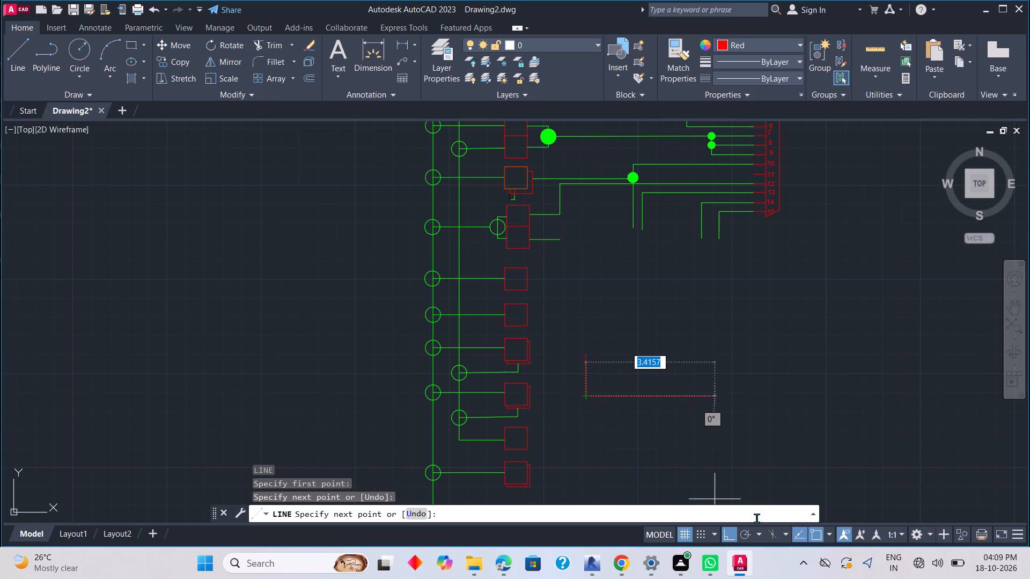
pyautogui.click(726, 533)
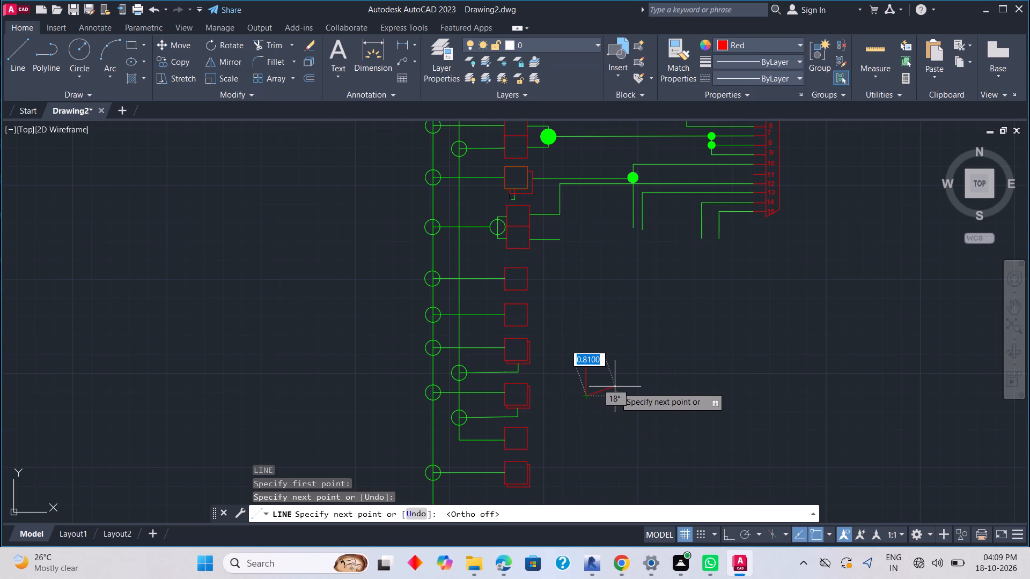
pyautogui.scroll(1, 615, 387)
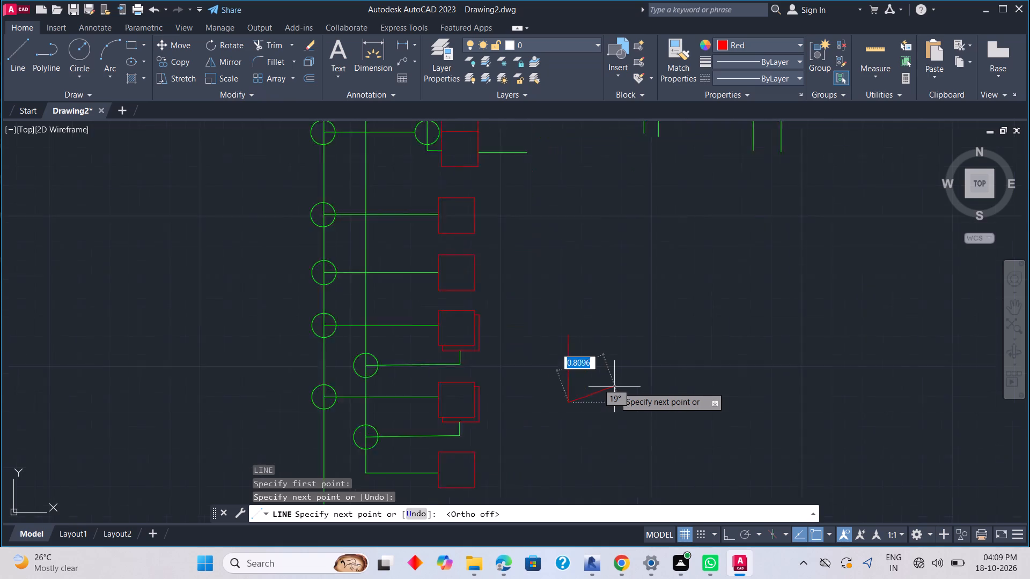
pyautogui.scroll(1, 614, 387)
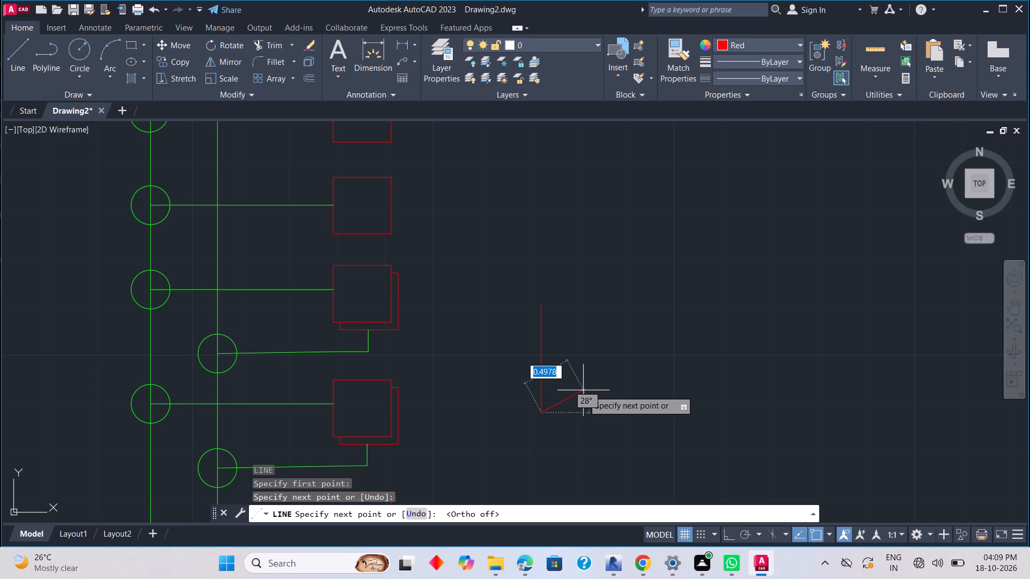
pyautogui.write('0.5')
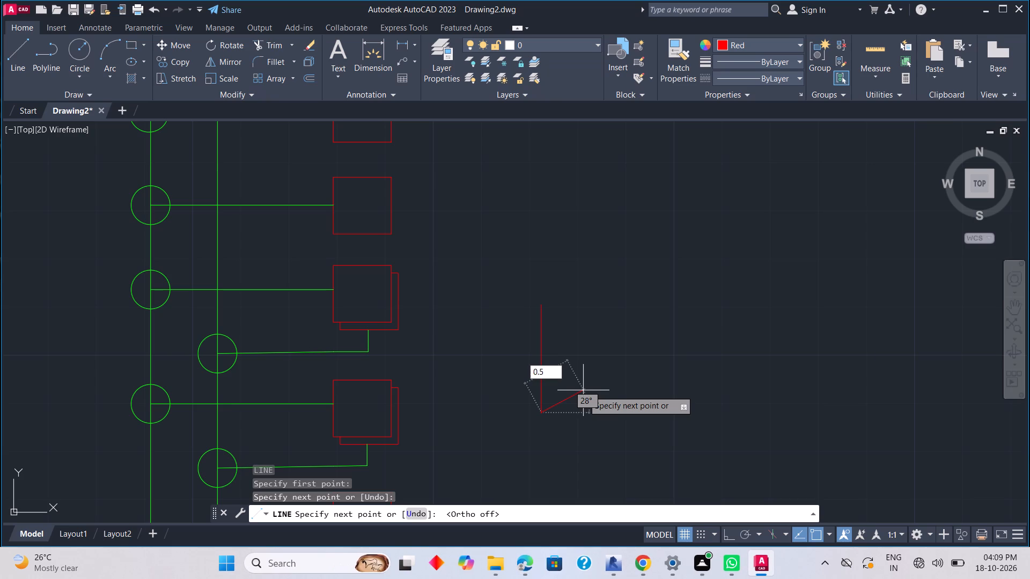
pyautogui.press('Return')
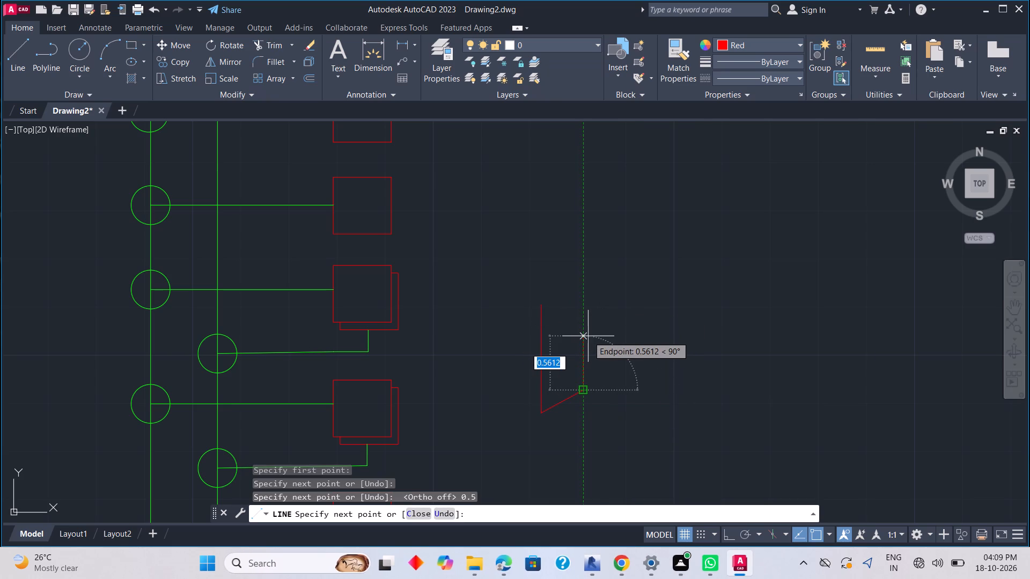
pyautogui.press('Escape')
# Complete the red trapezoid with a 0.5-unit edge slanting down-right from the top, joined vertically to the lower slanted edge's end.
pyautogui.press('space')
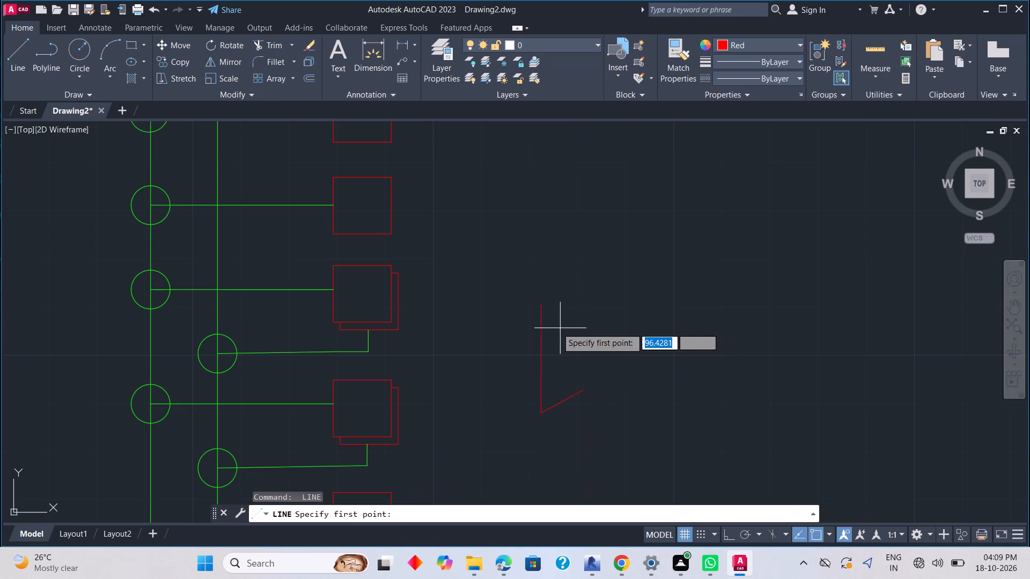
pyautogui.click(541, 301)
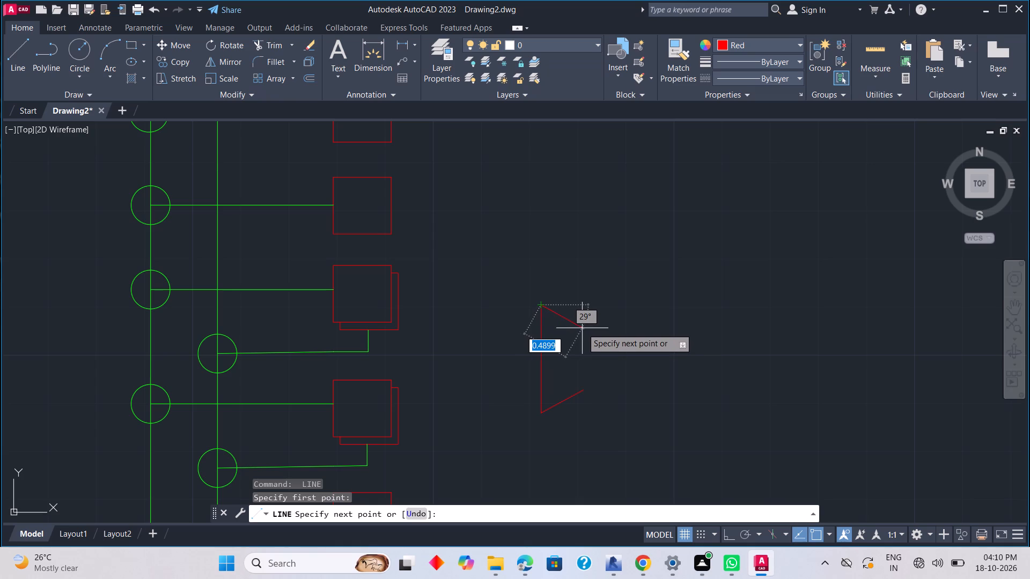
pyautogui.press('0')
pyautogui.press('Return')
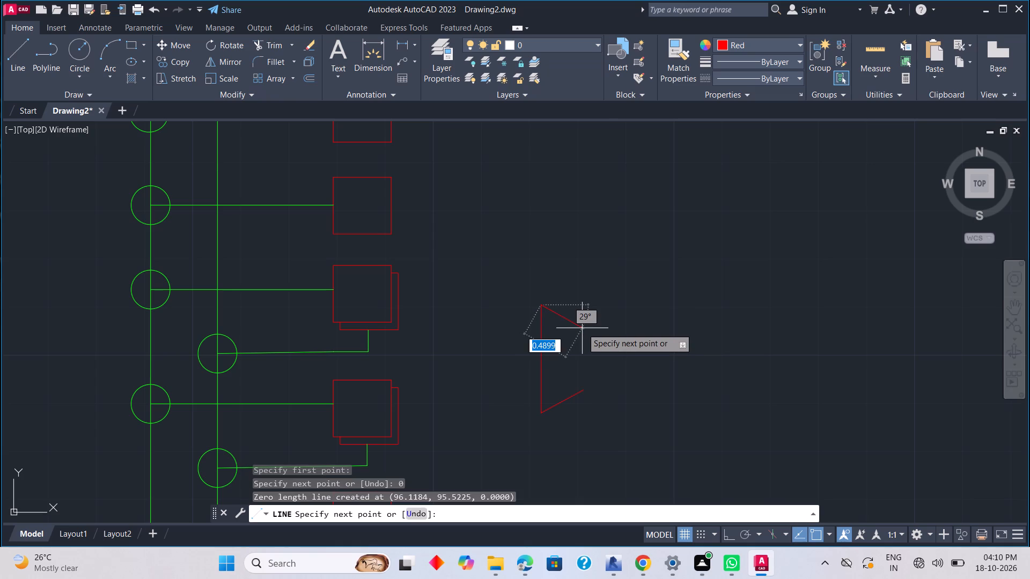
pyautogui.press('5')
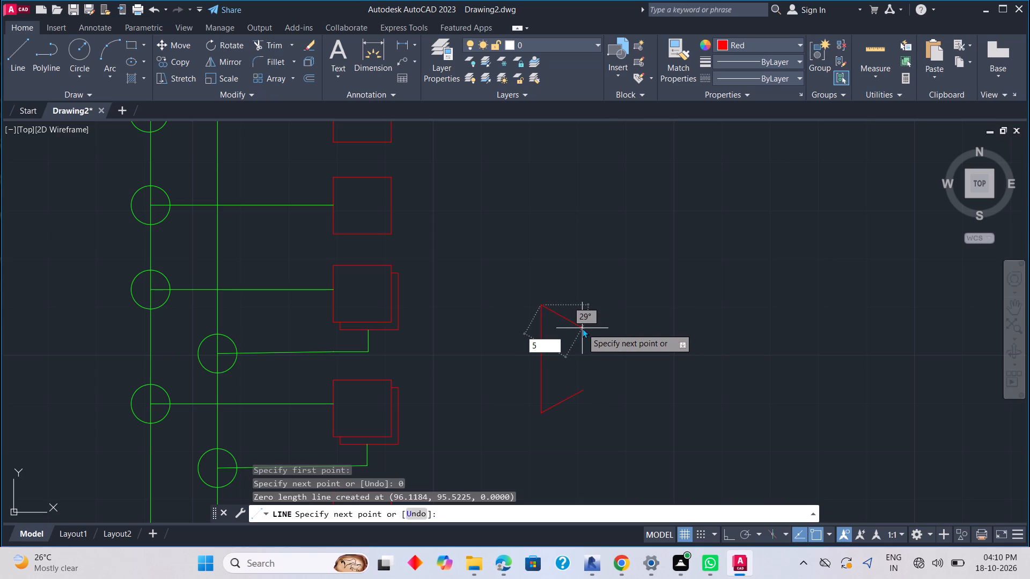
pyautogui.press('BackSpace')
pyautogui.write('0.')
pyautogui.press('5')
pyautogui.press('Return')
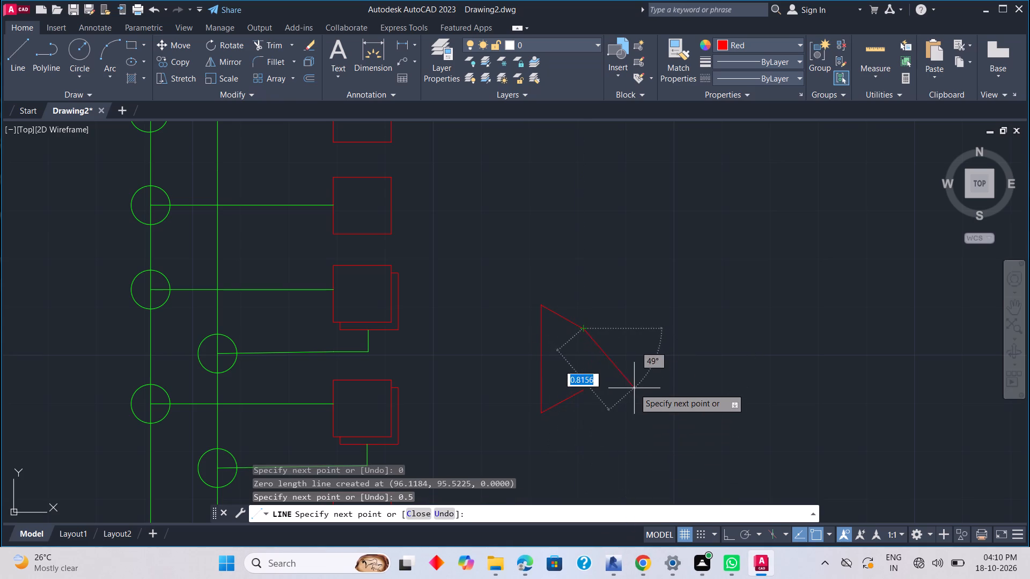
pyautogui.click(579, 388)
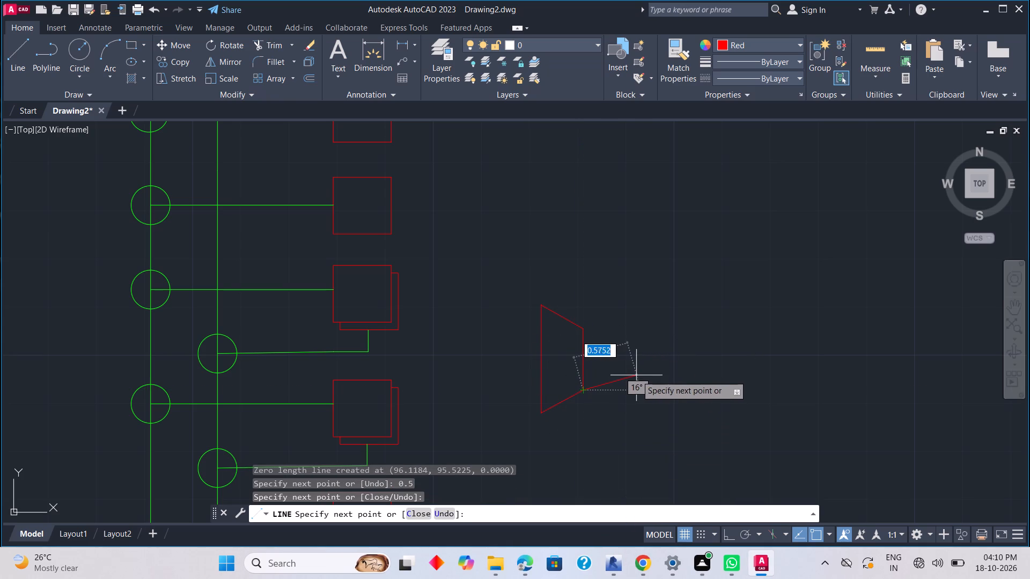
pyautogui.press('Escape')
# Draw a red horizontal pin about 0.24 units long leftward from the lower part of the trapezoid's vertical edge, with Ortho on.
pyautogui.scroll(-3, 551, 371)
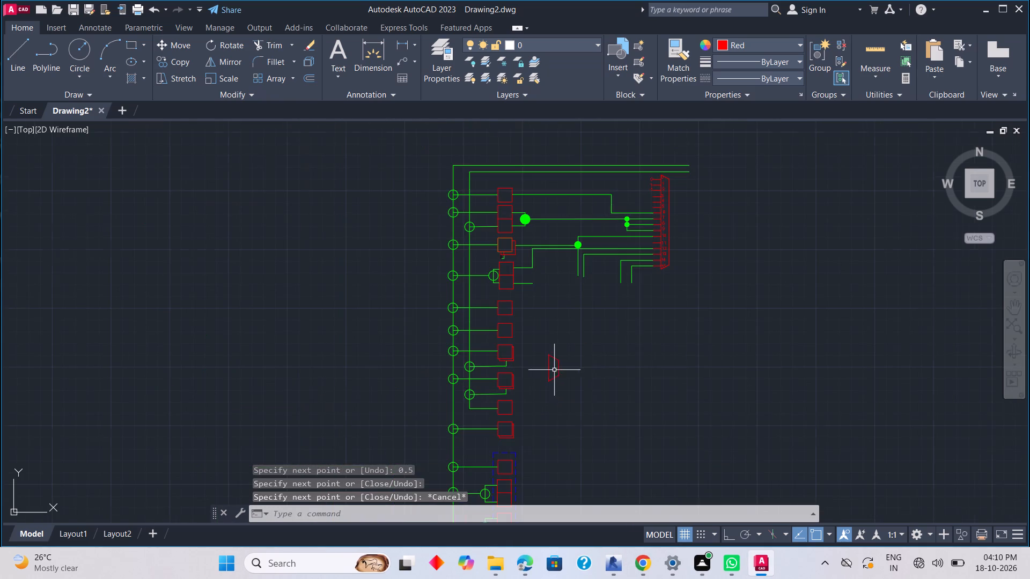
pyautogui.scroll(-1, 588, 379)
pyautogui.scroll(4, 565, 377)
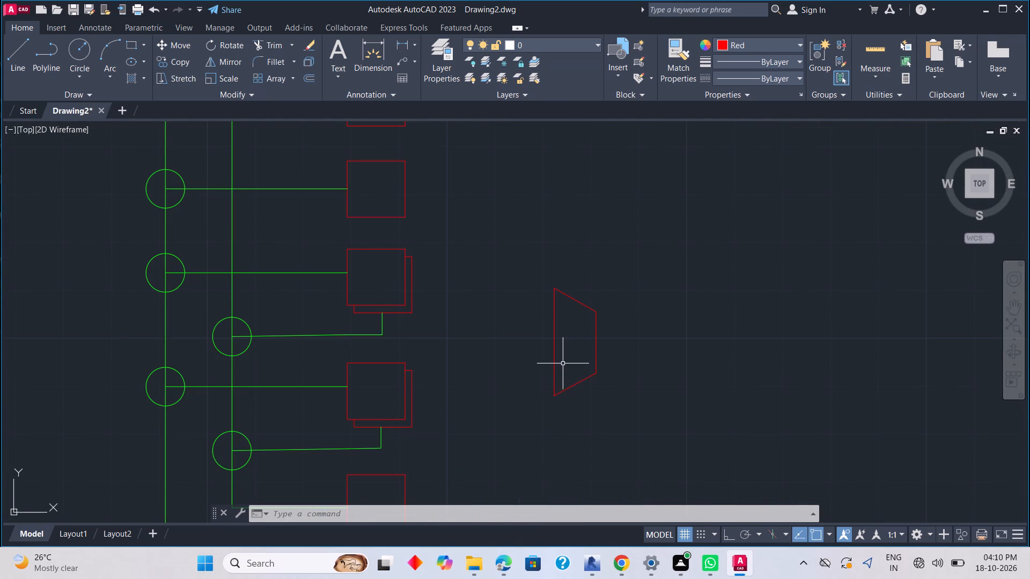
pyautogui.write('L')
pyautogui.press('space')
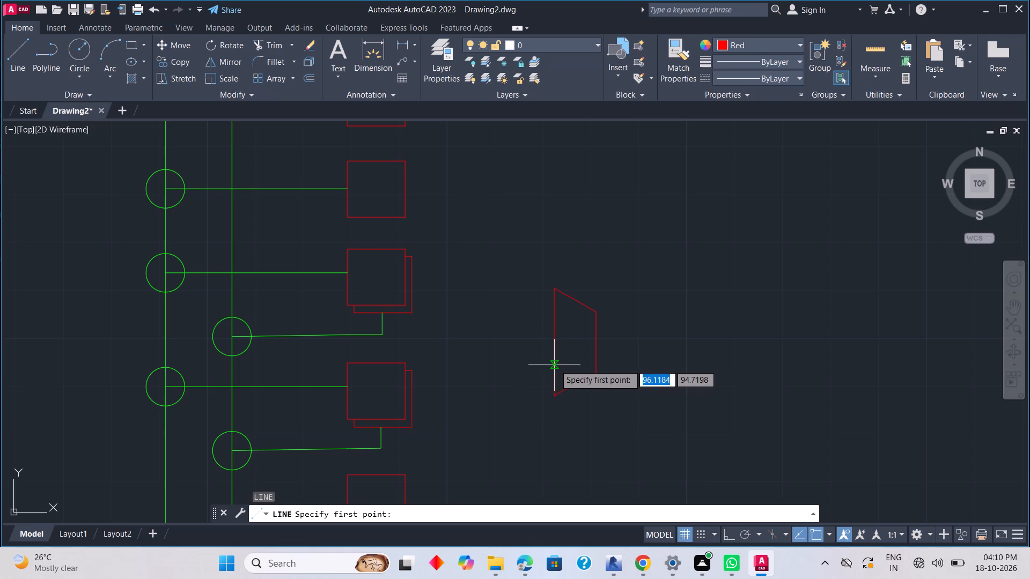
pyautogui.click(554, 357)
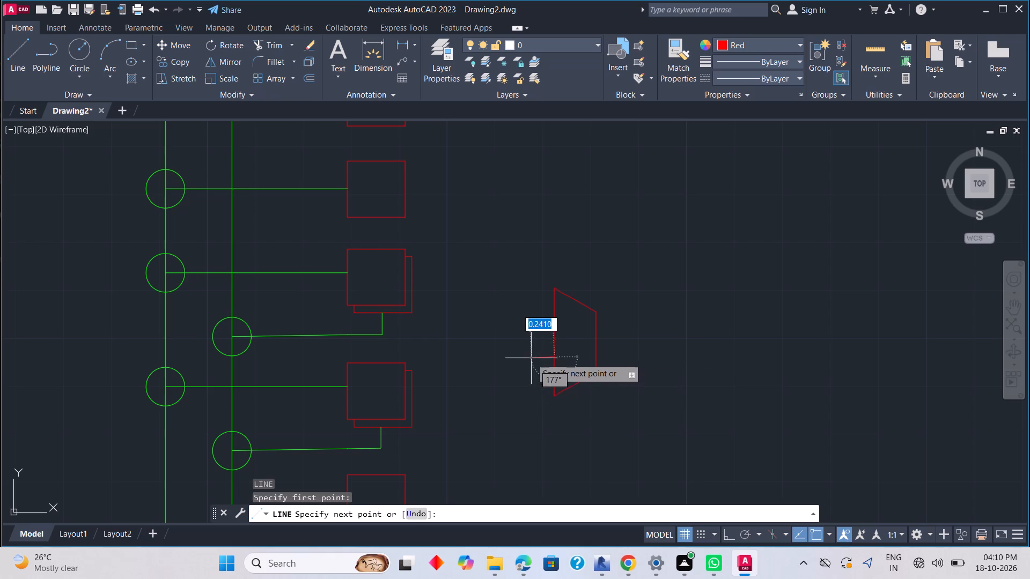
pyautogui.click(725, 538)
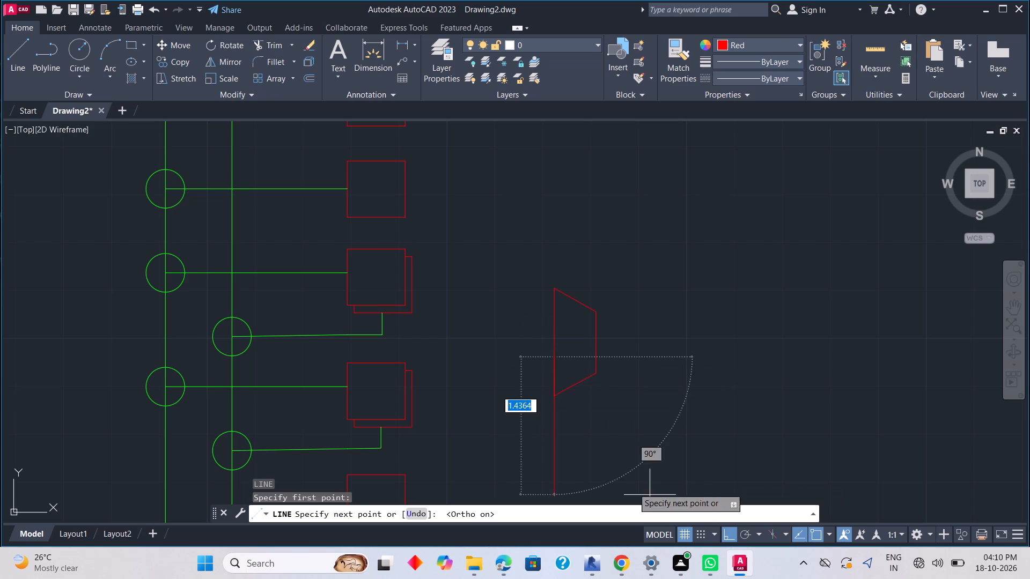
pyautogui.click(532, 366)
pyautogui.press('Escape')
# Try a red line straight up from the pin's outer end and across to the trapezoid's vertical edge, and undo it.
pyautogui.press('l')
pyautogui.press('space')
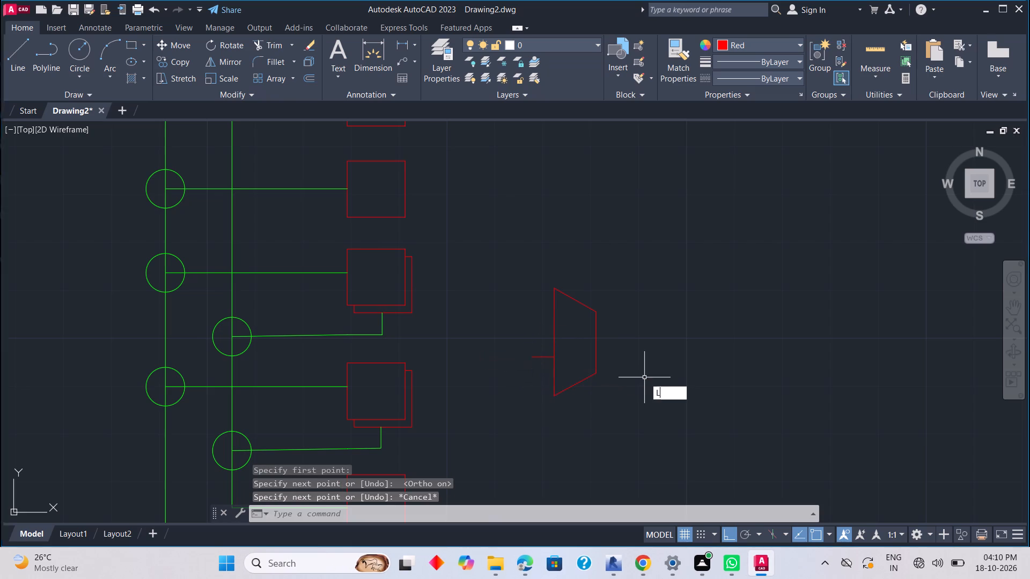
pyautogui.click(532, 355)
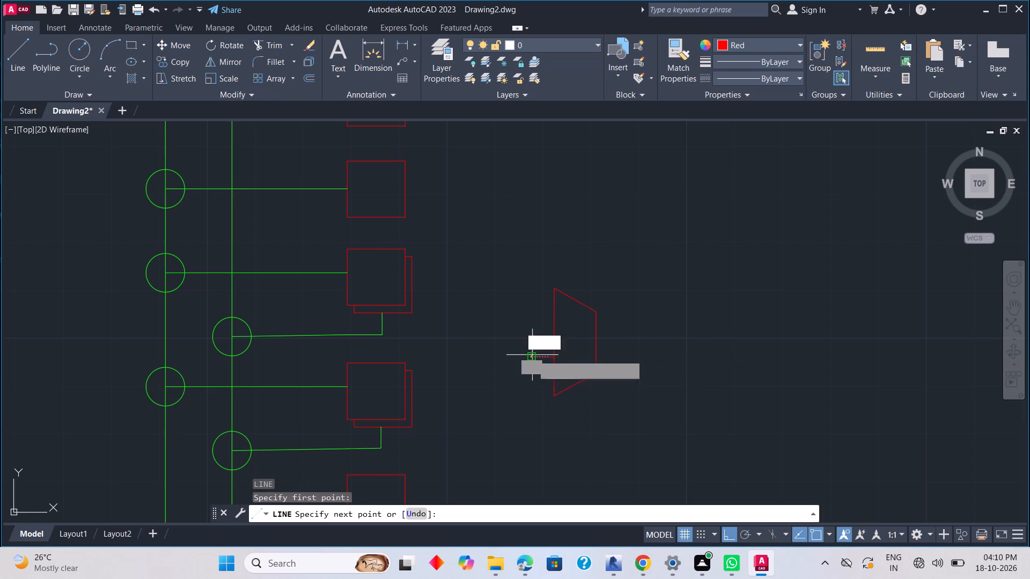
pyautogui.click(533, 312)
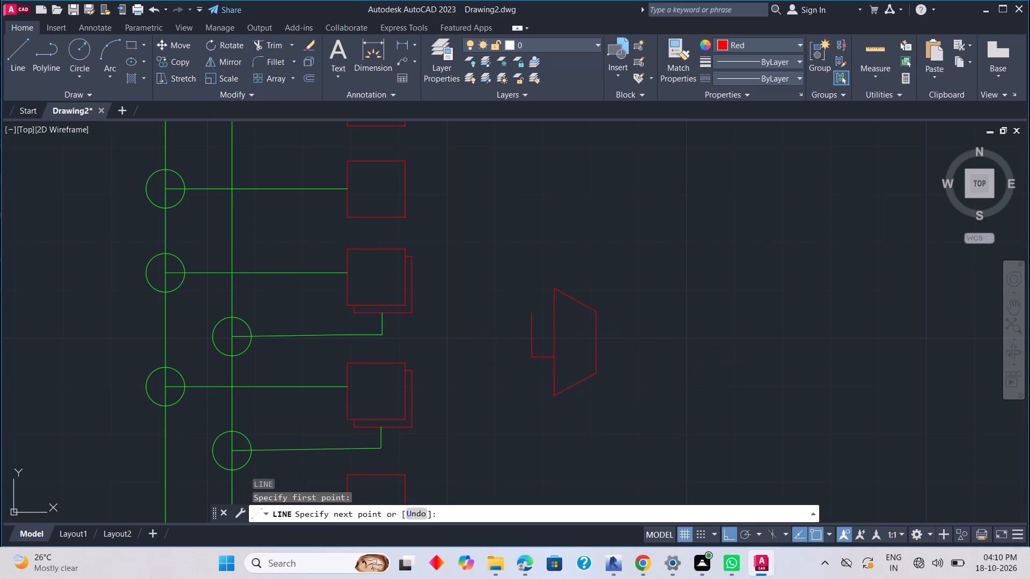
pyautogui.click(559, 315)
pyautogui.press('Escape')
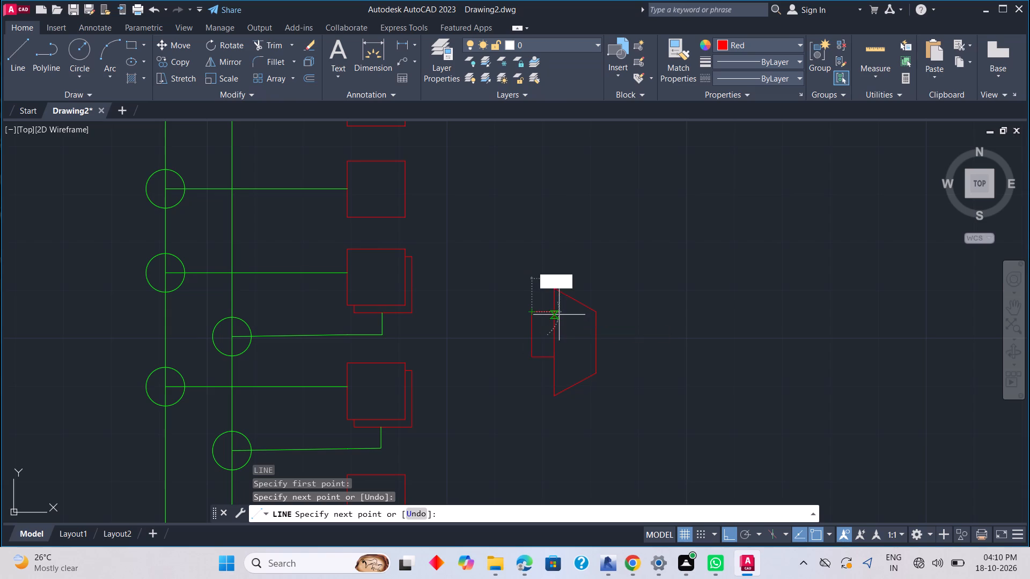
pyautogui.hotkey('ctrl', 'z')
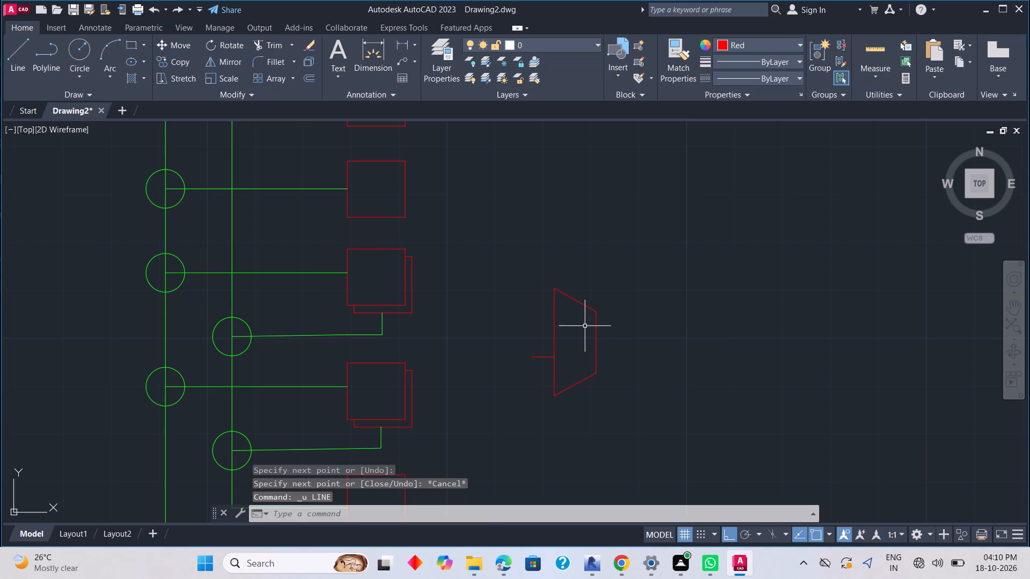
# From the pin's outer end, draw a red line about 0.45 units up, then about 0.36 units right past the trapezoid's vertical edge.
pyautogui.write('L')
pyautogui.press('space')
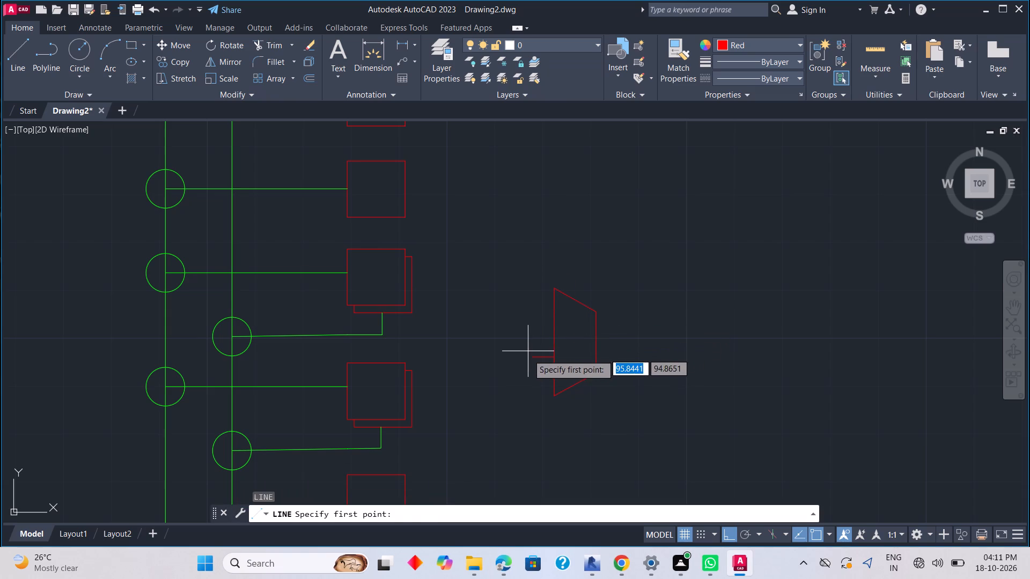
pyautogui.click(529, 355)
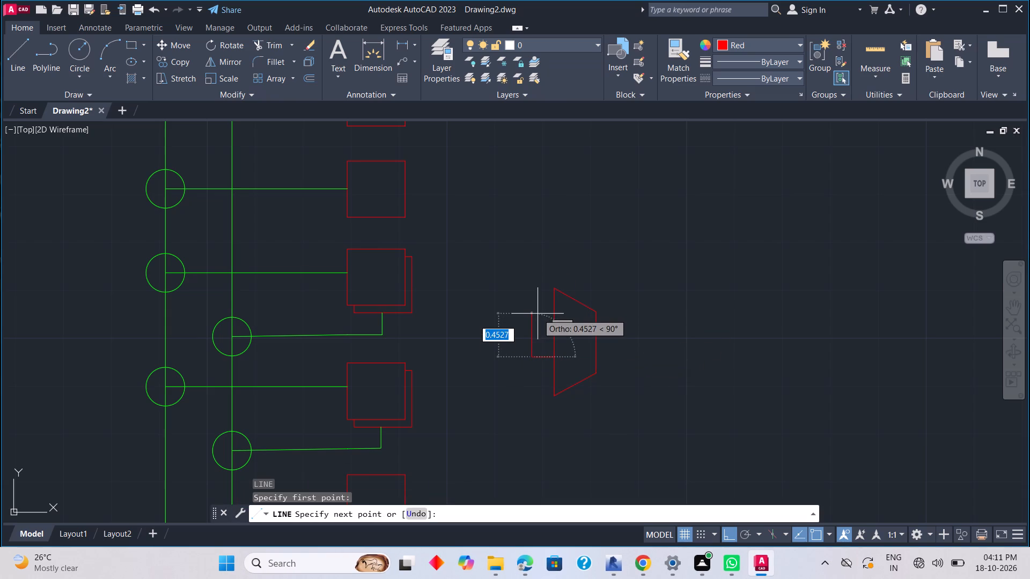
pyautogui.click(538, 314)
pyautogui.click(557, 316)
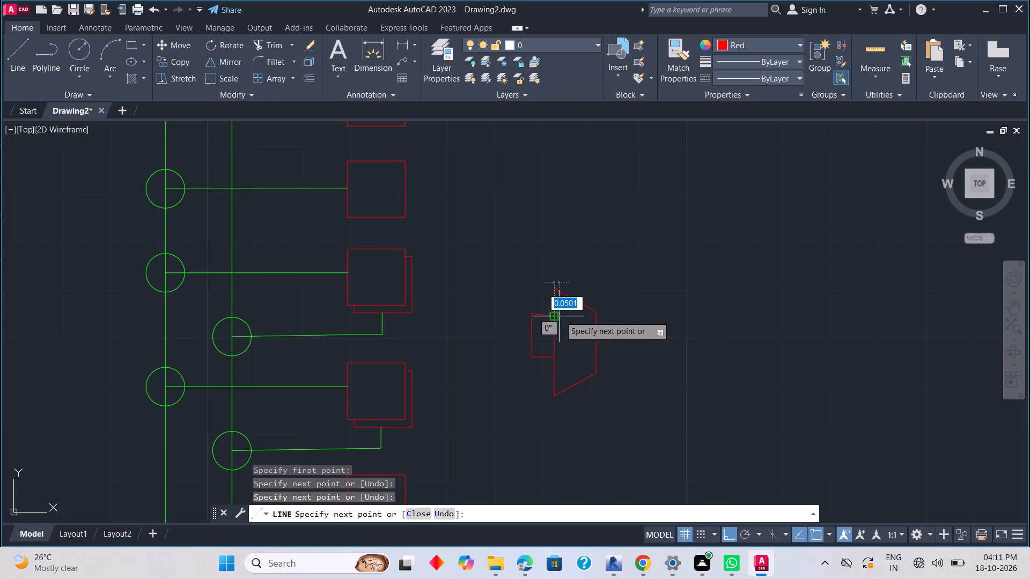
pyautogui.hotkey('ctrl', 'z')
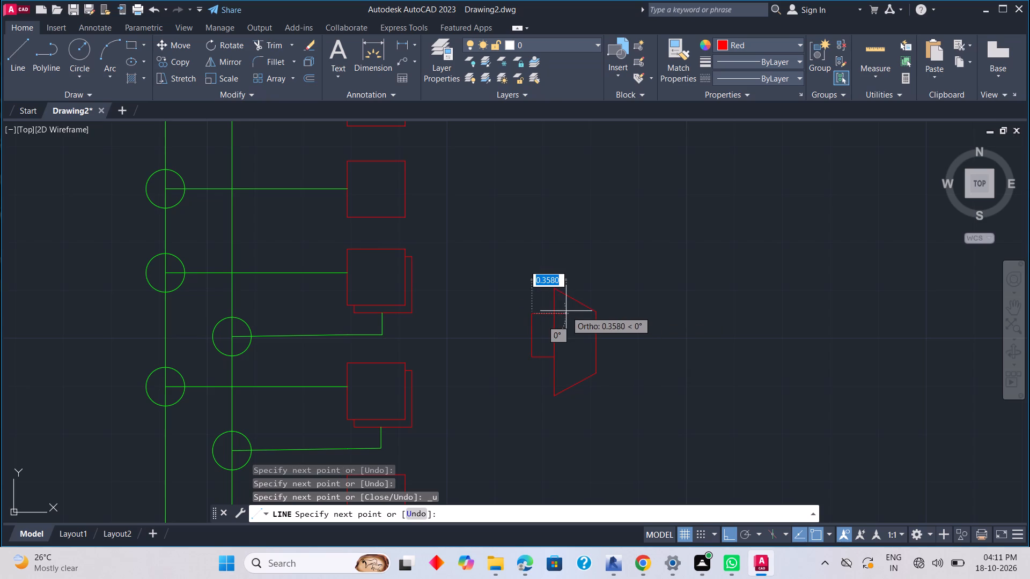
pyautogui.click(566, 311)
pyautogui.press('Escape')
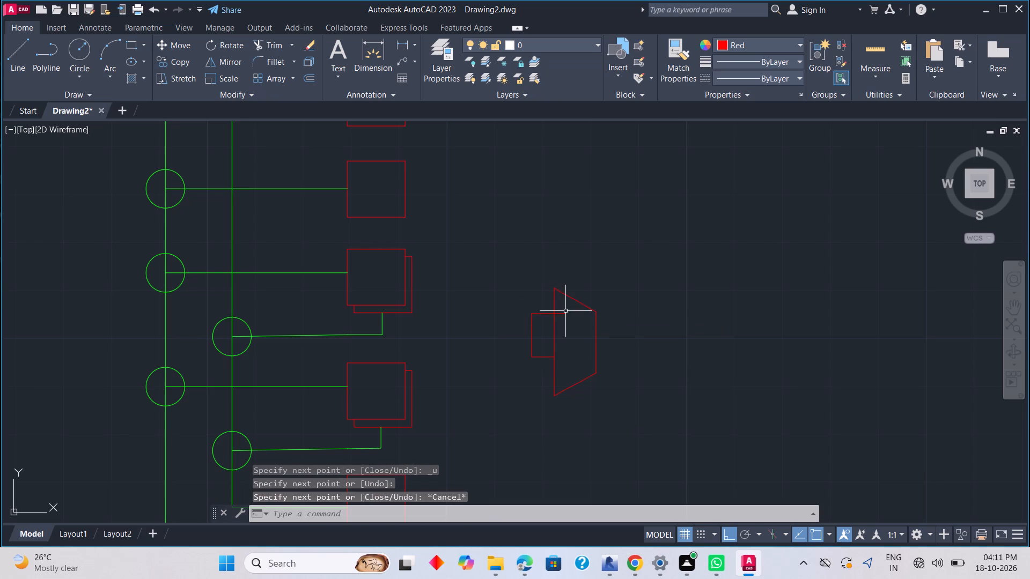
# Trim the upper pin's overshoot inside the trapezoid and remove the vertical line joining the two pins' outer ends.
pyautogui.write('TR')
pyautogui.press('space')
pyautogui.click(562, 313)
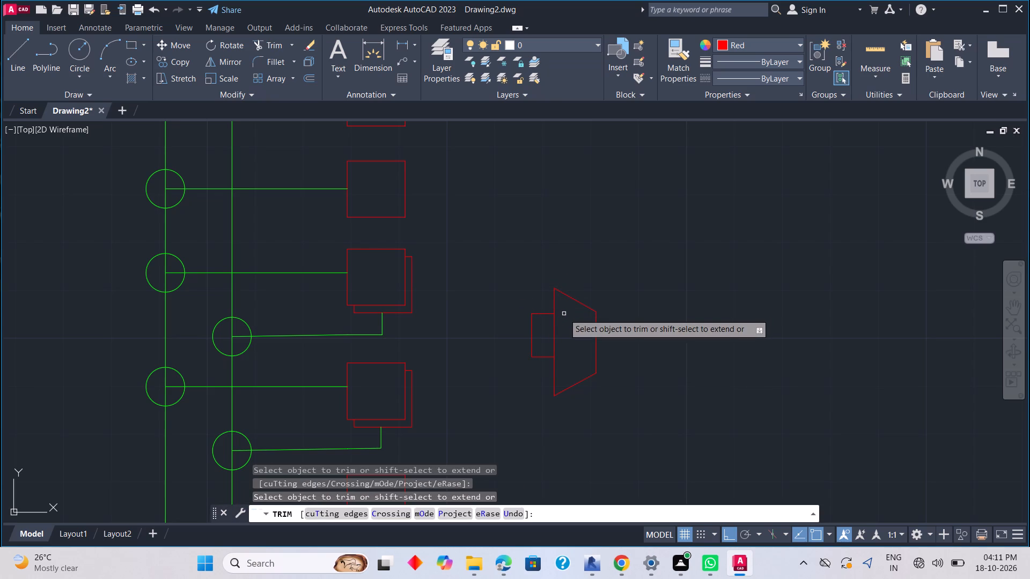
pyautogui.press('Escape')
pyautogui.press('space')
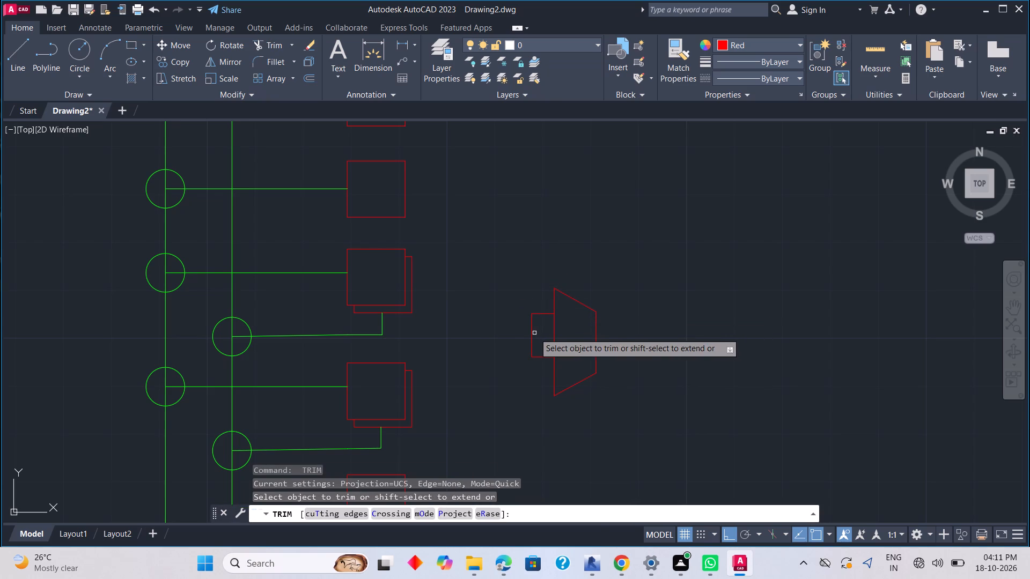
pyautogui.click(532, 333)
pyautogui.press('Escape')
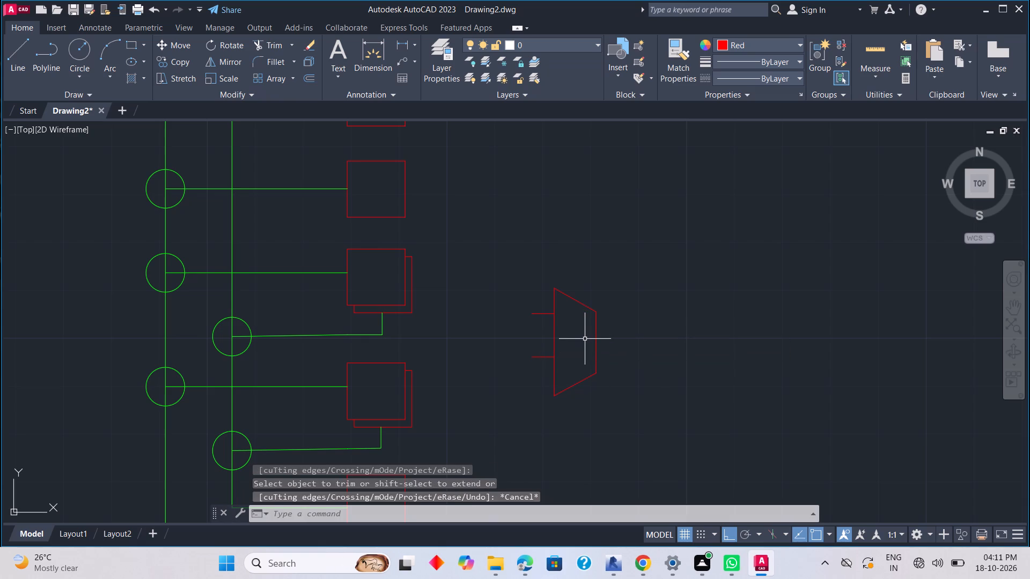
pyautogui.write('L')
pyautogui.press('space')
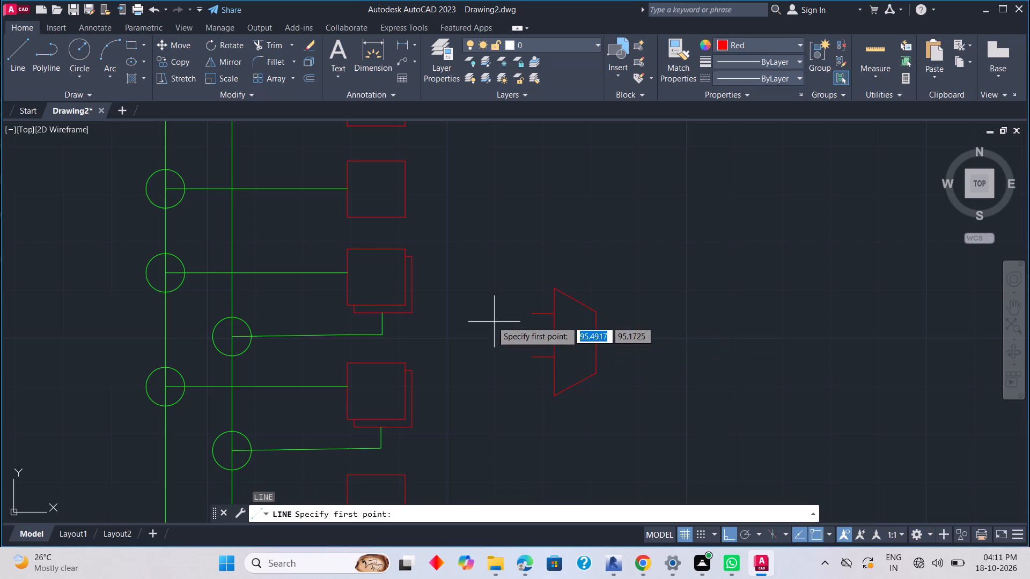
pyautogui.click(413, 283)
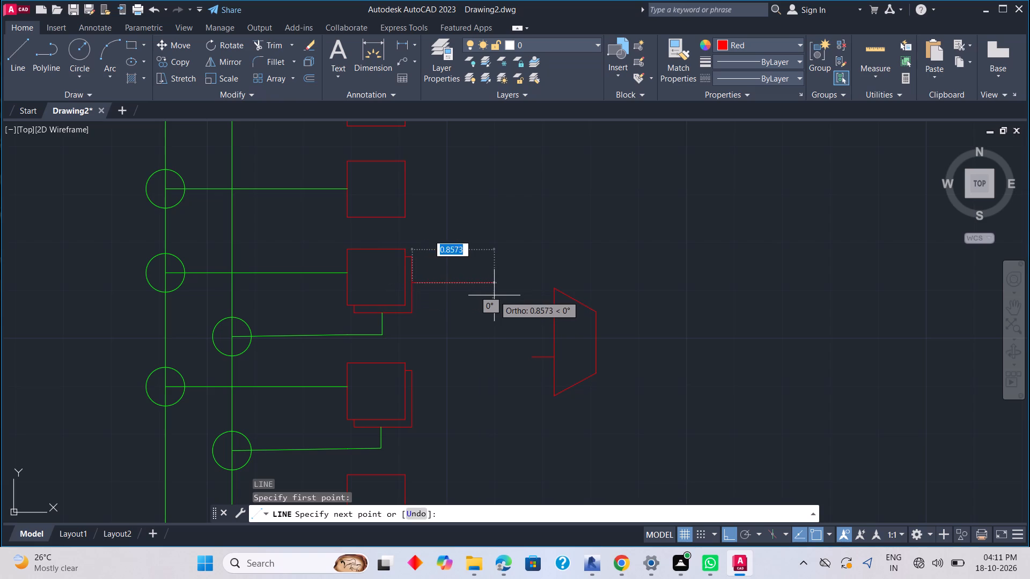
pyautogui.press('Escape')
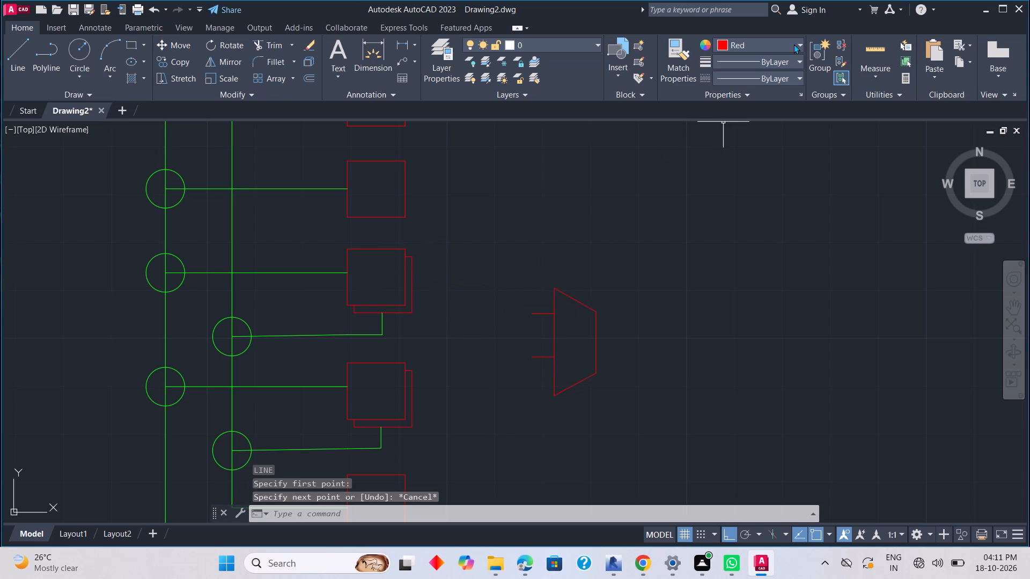
# Set the current colour to Green and draw a wire about 0.9 units rightward from the upper double box beside the trapezoid.
pyautogui.click(789, 48)
pyautogui.click(745, 173)
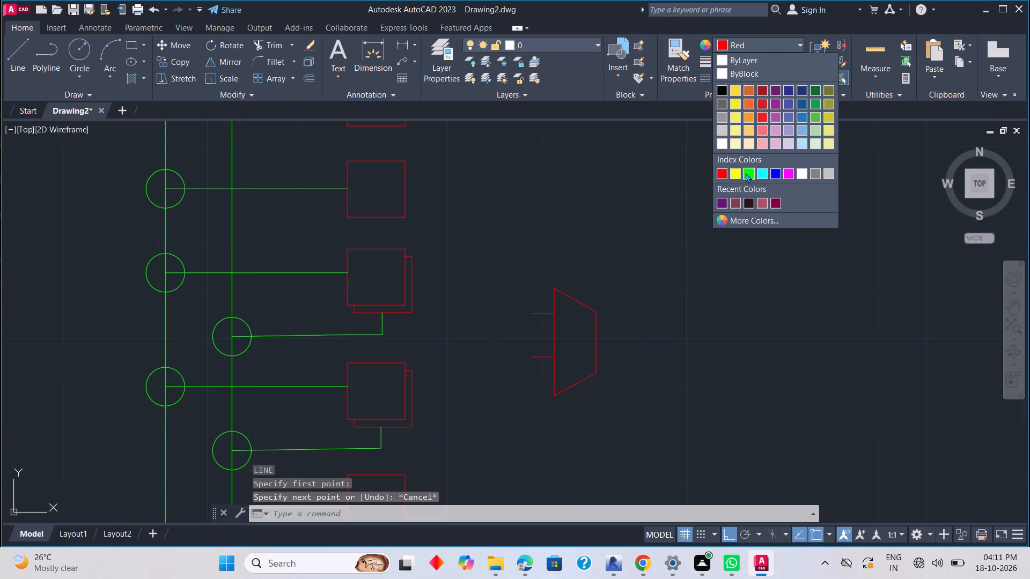
pyautogui.press('space')
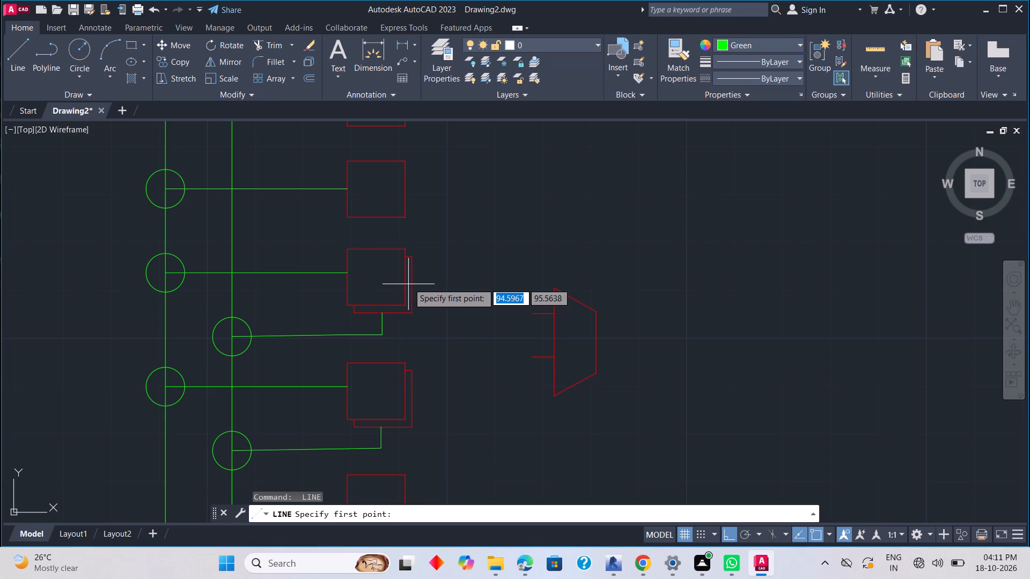
pyautogui.click(410, 281)
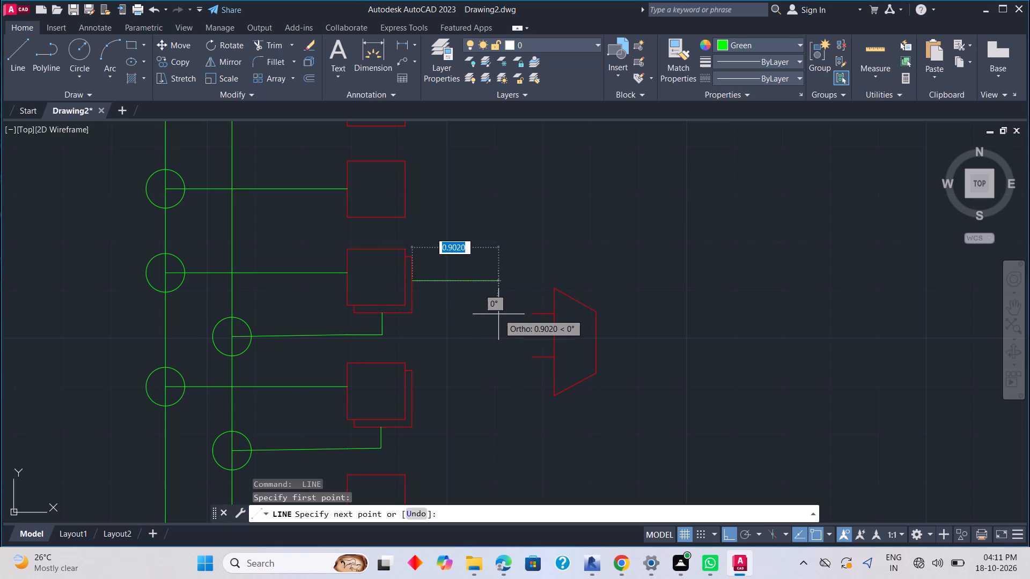
pyautogui.click(498, 314)
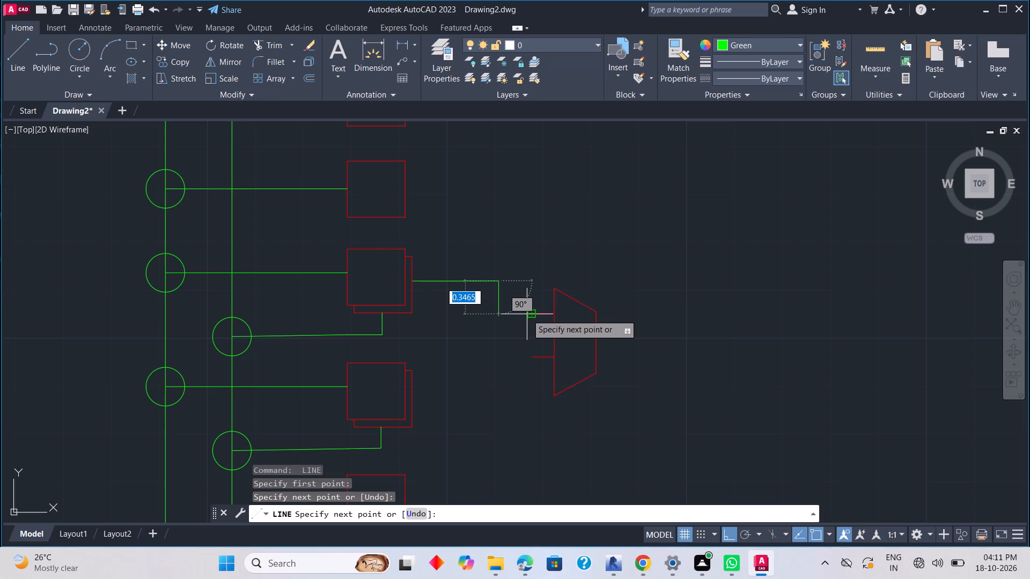
pyautogui.press('Escape')
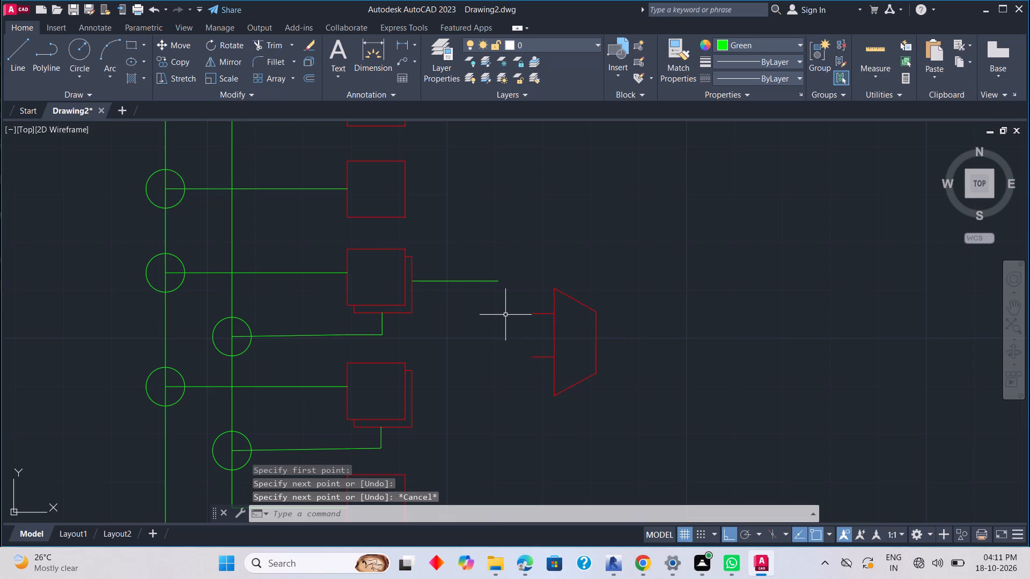
# Draw a green wire about 0.8 units leftward from the outer end of each of the trapezoid's two pins.
pyautogui.write('L')
pyautogui.press('space')
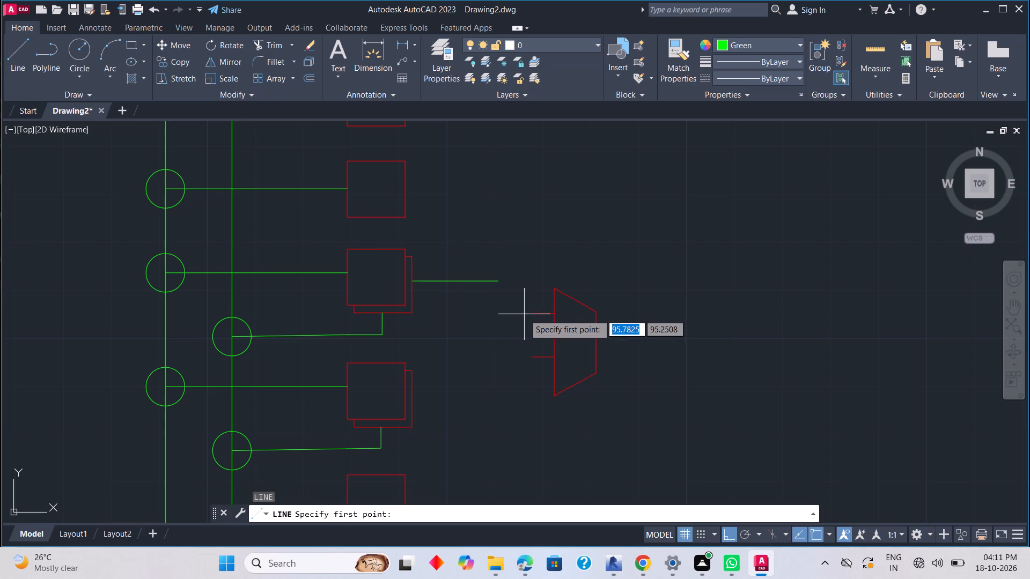
pyautogui.click(533, 315)
pyautogui.click(455, 312)
pyautogui.press('Escape')
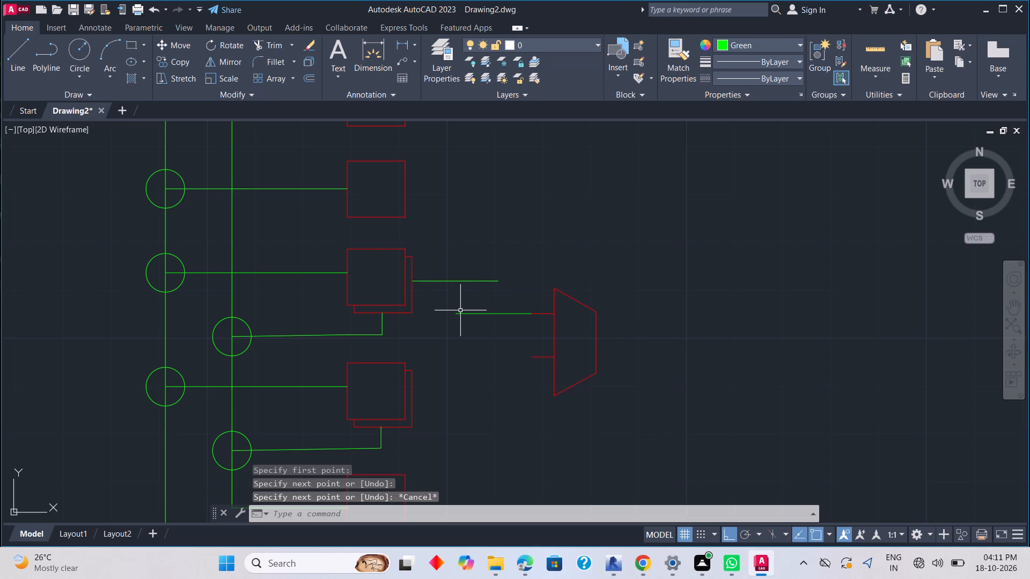
pyautogui.press('space')
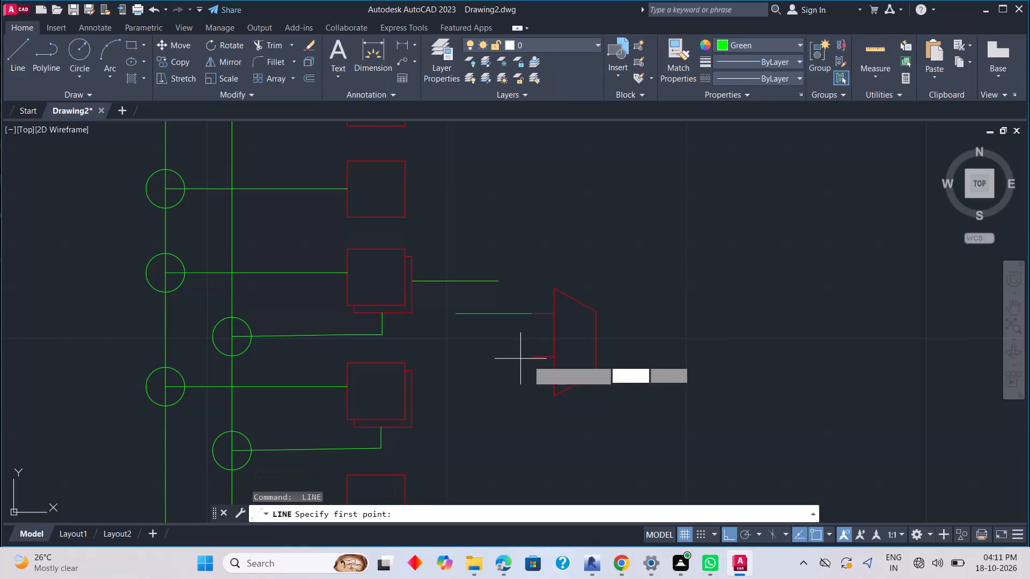
pyautogui.click(525, 357)
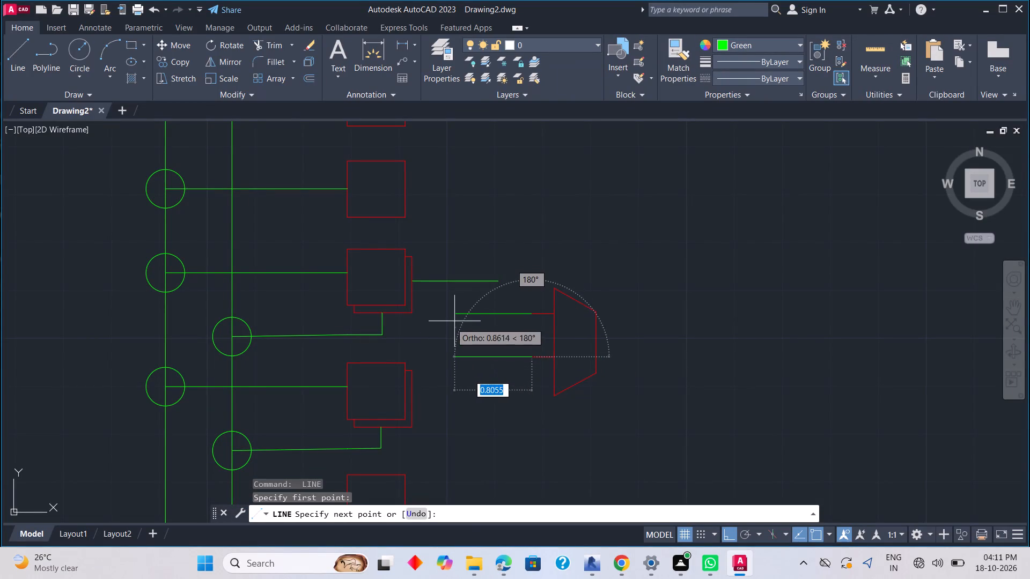
pyautogui.click(455, 345)
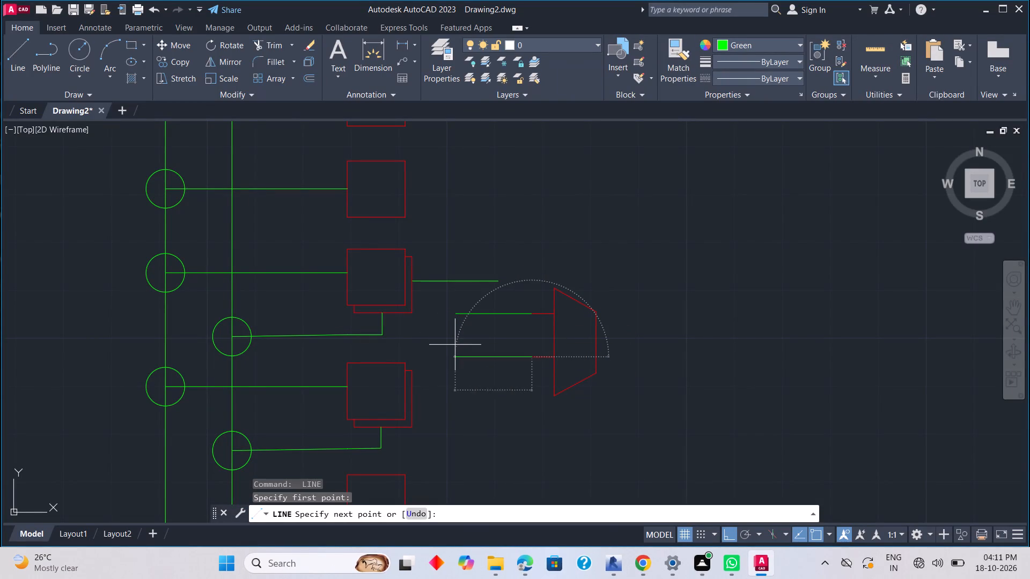
pyautogui.press('Escape')
# From the end of the upper double box's wire, draw a green line about 0.4 units down, just across the upper pin's wire.
pyautogui.write('L')
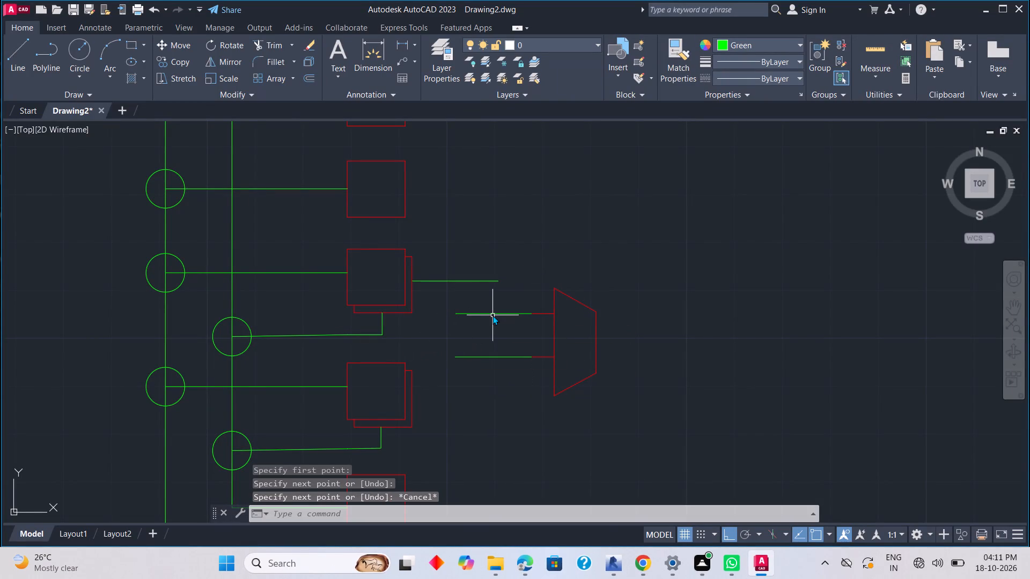
pyautogui.press('space')
pyautogui.click(495, 278)
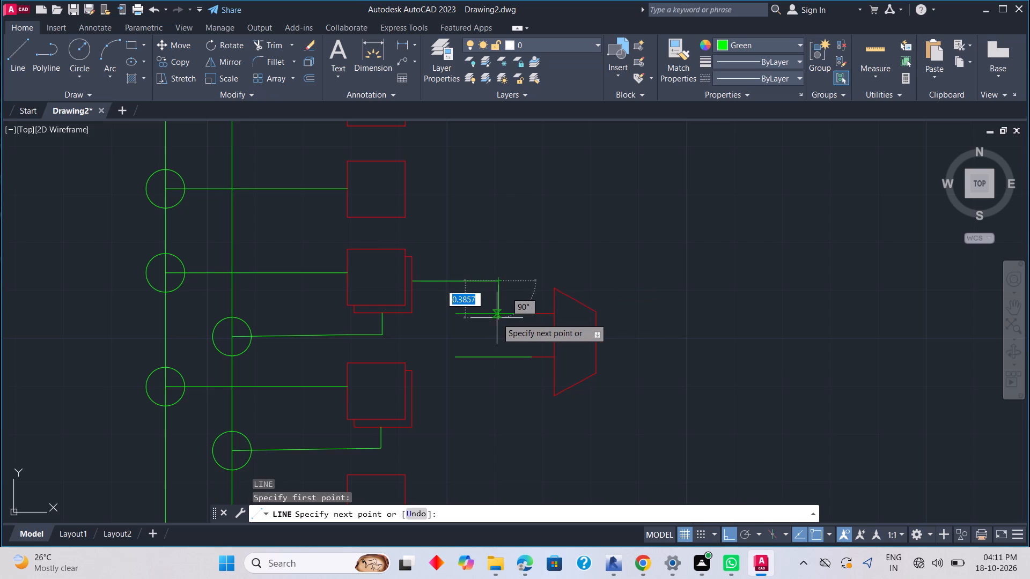
pyautogui.click(497, 322)
pyautogui.press('Escape')
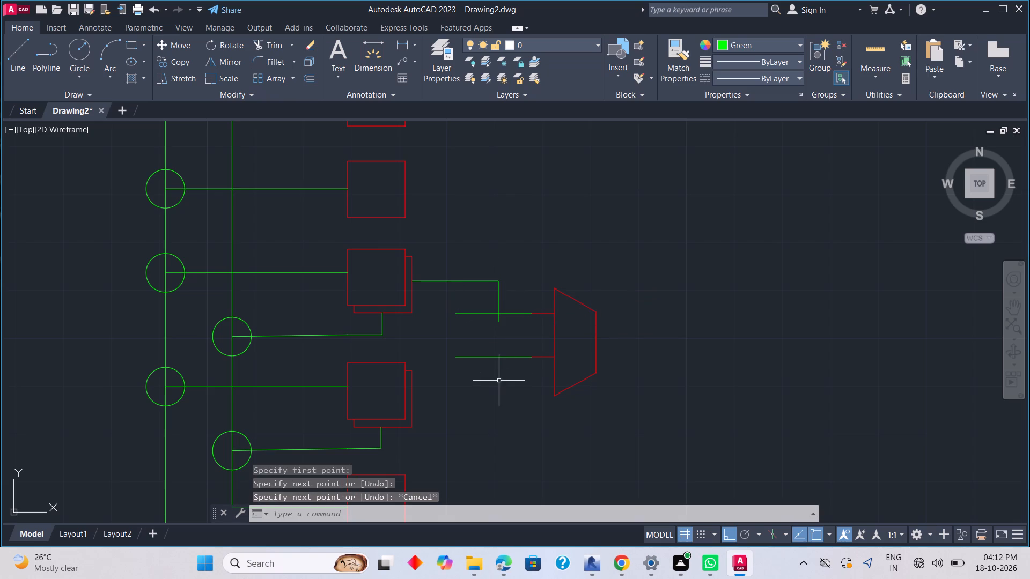
# Draw a green wire from the lower double box about 0.9 units rightward and about 0.5 units up, just across the lower pin's wire.
pyautogui.write('L')
pyautogui.press('space')
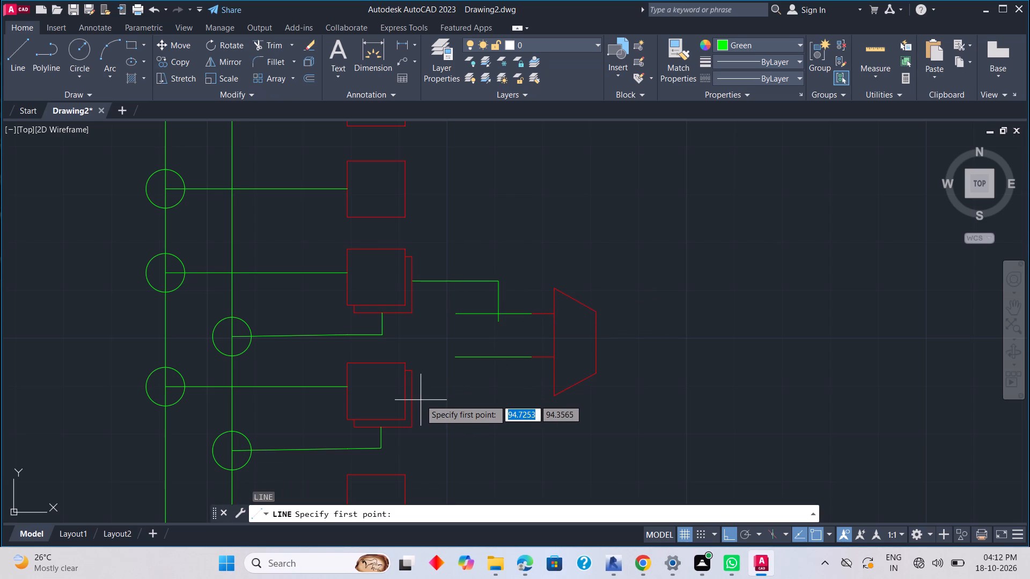
pyautogui.moveTo(415, 399); pyautogui.dragTo(423, 400)
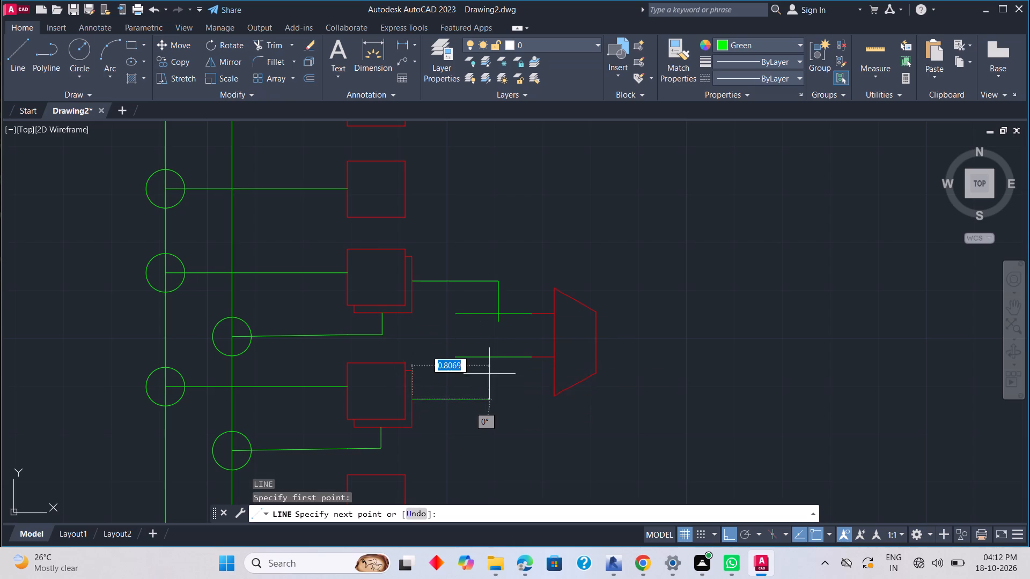
pyautogui.click(501, 340)
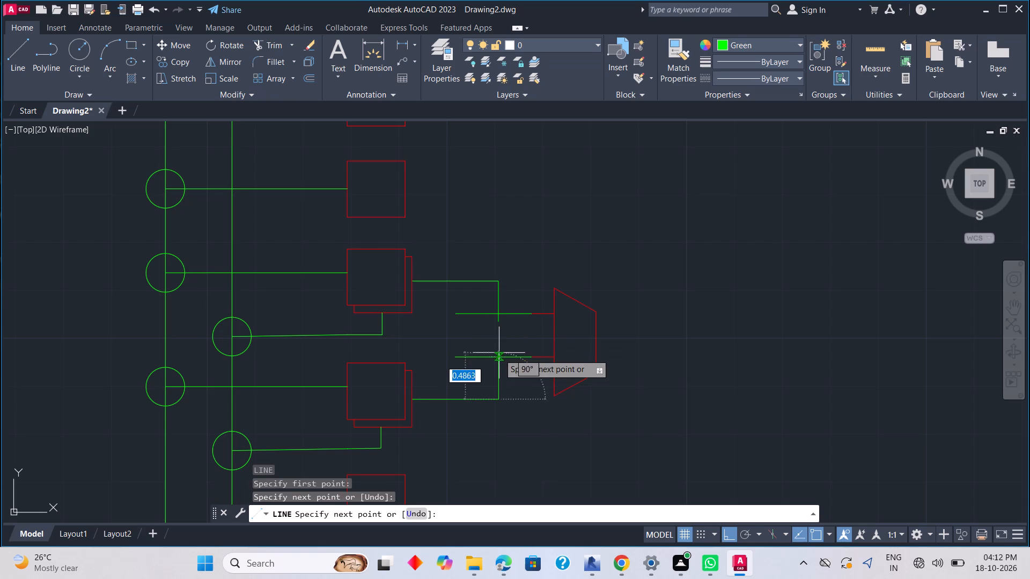
pyautogui.click(499, 349)
pyautogui.press('Escape')
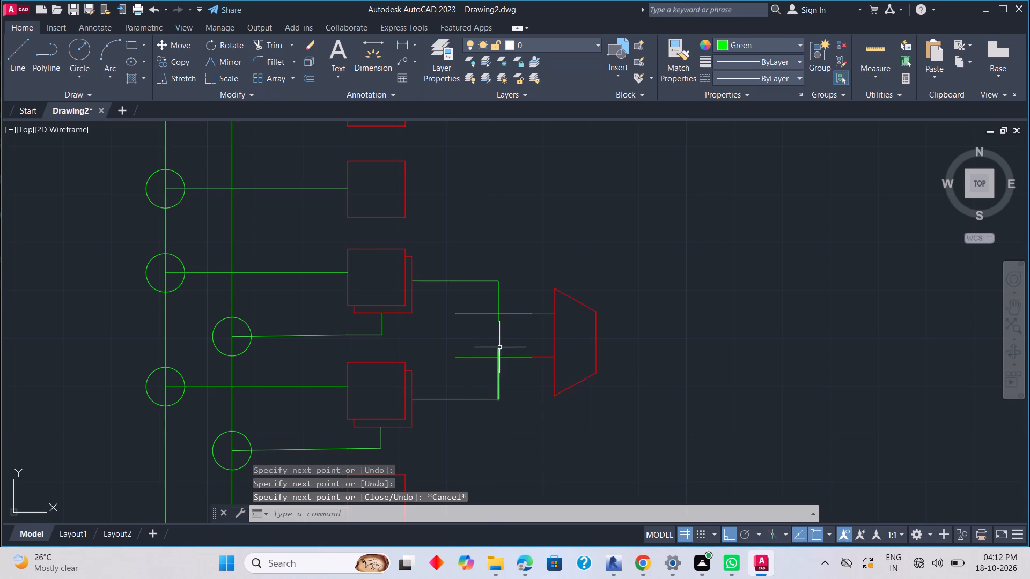
# Trim both pin wires' excess left of the vertical wires and the vertical wires' overshoots between the pins, leaving clean corners.
pyautogui.press('t')
pyautogui.press('r')
pyautogui.press('space')
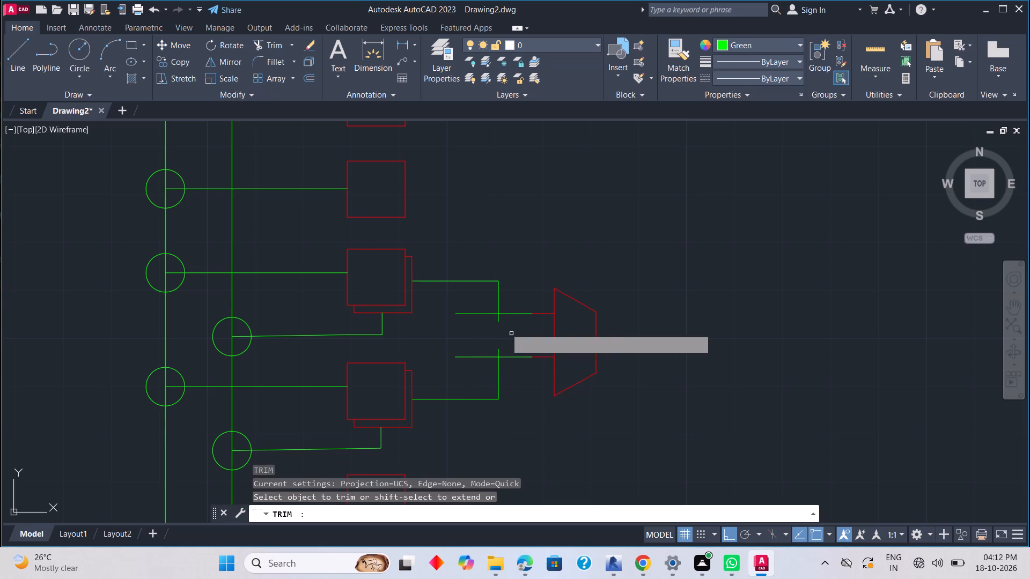
pyautogui.moveTo(487, 310); pyautogui.dragTo(502, 320)
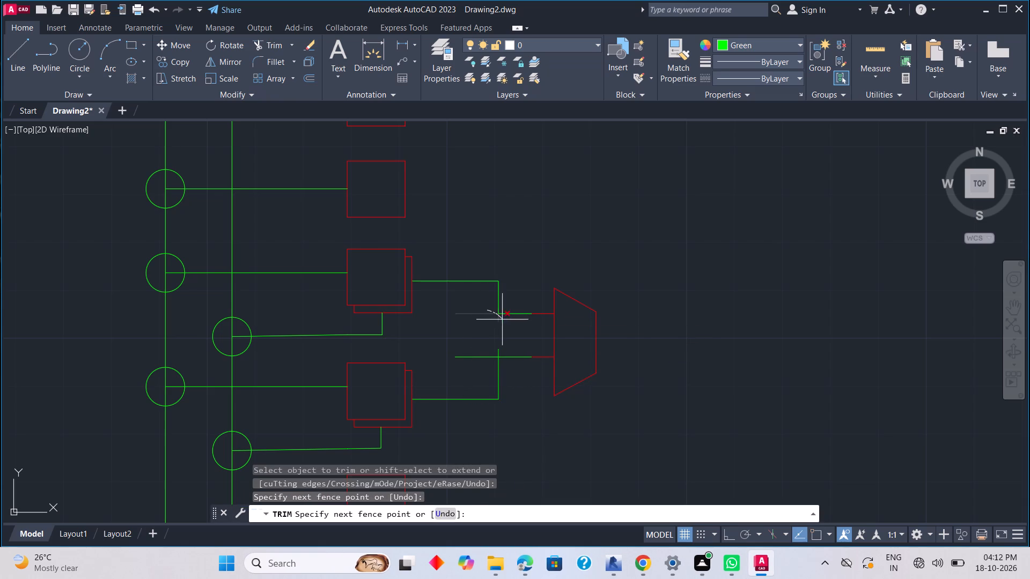
pyautogui.moveTo(502, 320); pyautogui.dragTo(503, 350)
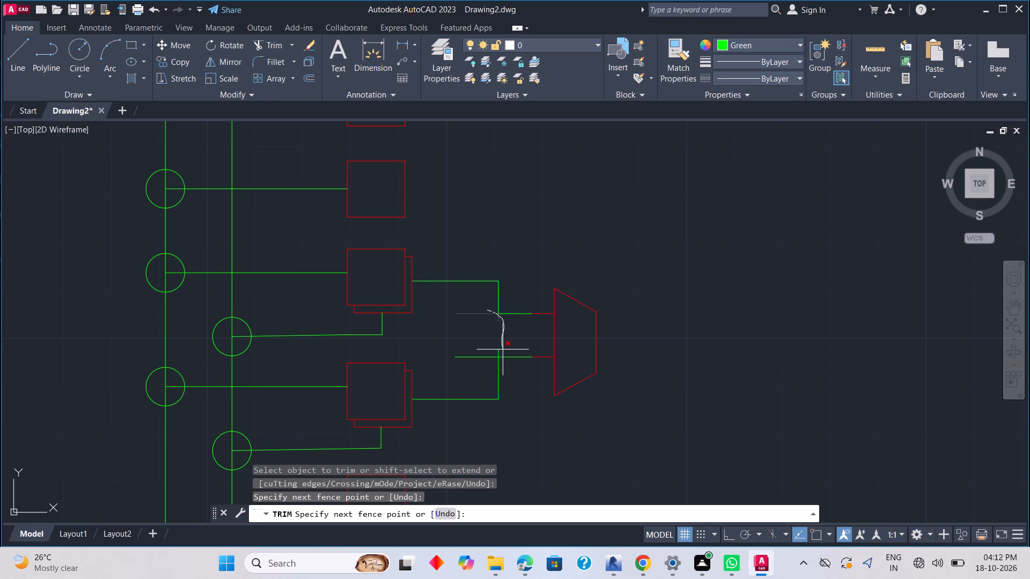
pyautogui.moveTo(503, 350); pyautogui.dragTo(481, 364)
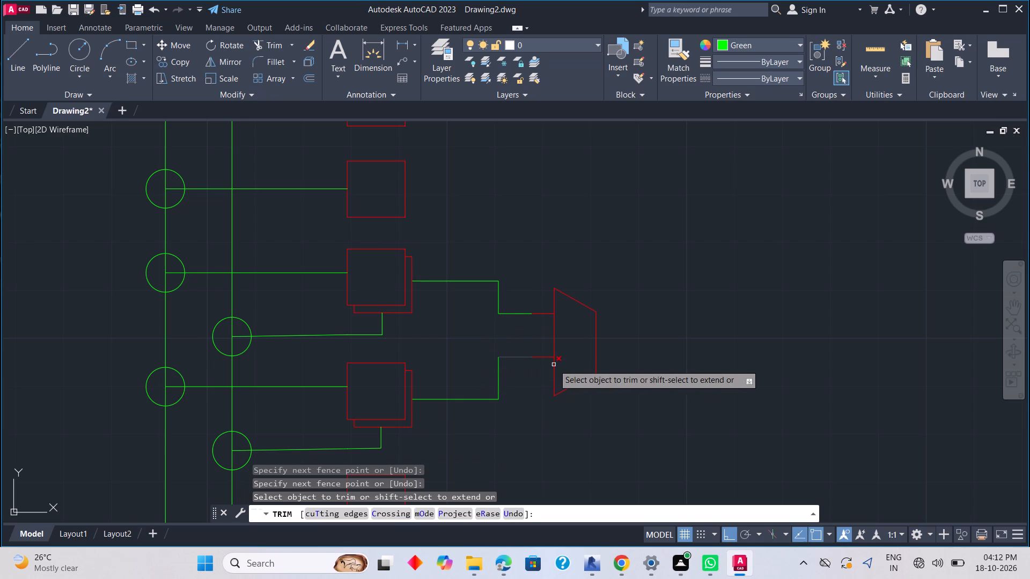
pyautogui.press('Escape')
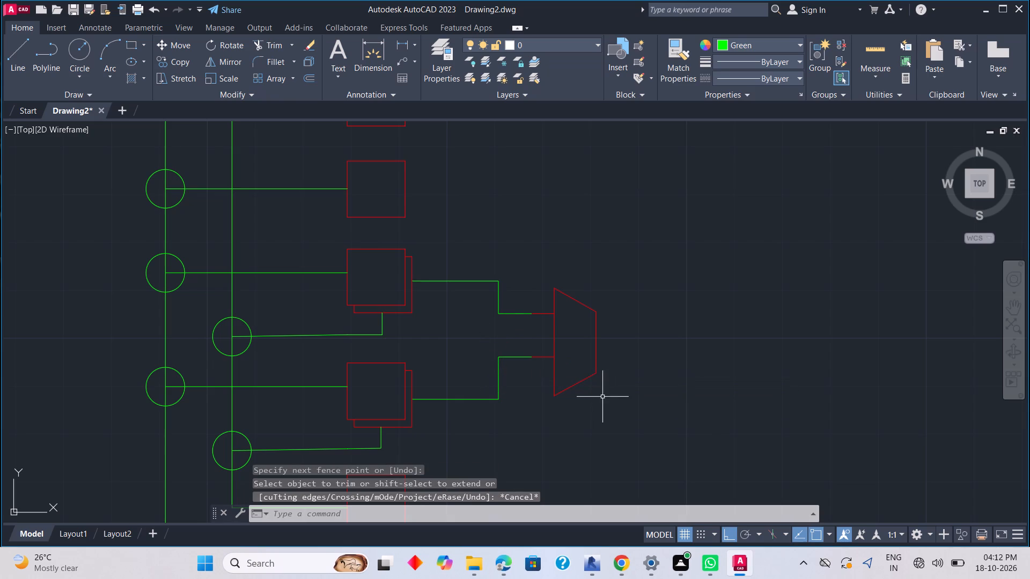
# Review the whole wiring diagram, from the large connector and its wires down to the trapezoidal connector and the lowest boxes.
pyautogui.scroll(-4, 611, 400)
pyautogui.moveTo(664, 445); pyautogui.dragTo(647, 363, button='middle')
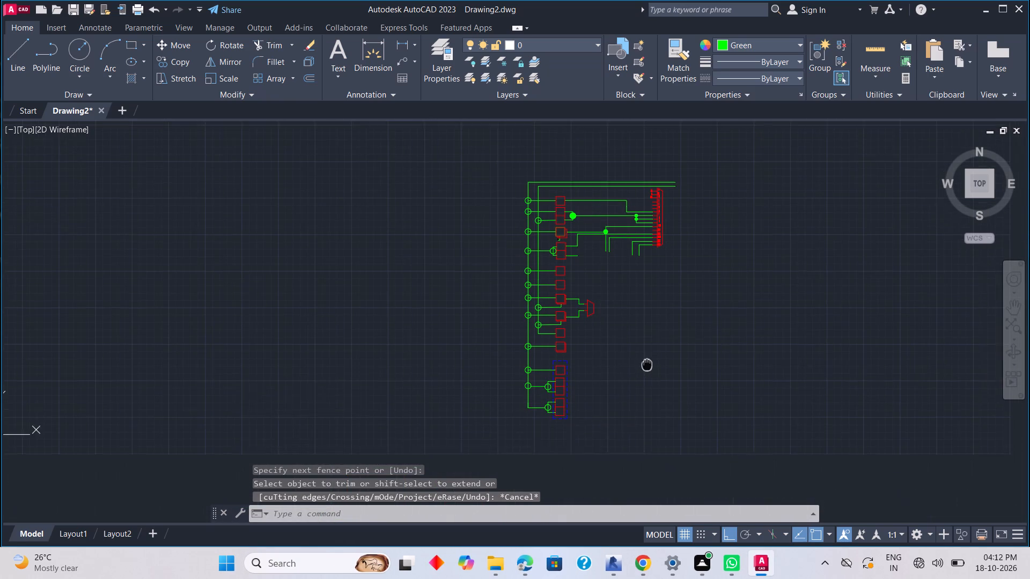
pyautogui.moveTo(647, 363); pyautogui.dragTo(647, 360, button='middle')
pyautogui.scroll(1, 644, 321)
pyautogui.moveTo(644, 321); pyautogui.dragTo(681, 356, button='middle')
pyautogui.scroll(-1, 627, 382)
pyautogui.moveTo(624, 390); pyautogui.dragTo(632, 356, button='middle')
pyautogui.scroll(-1, 632, 356)
pyautogui.scroll(1, 632, 356)
pyautogui.moveTo(632, 356); pyautogui.dragTo(637, 386, button='middle')
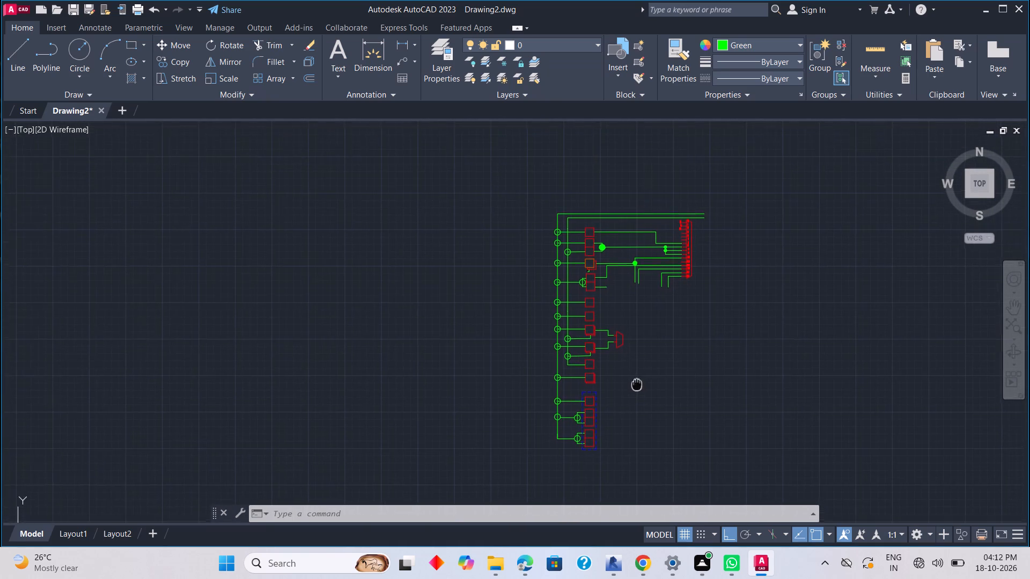
pyautogui.scroll(1, 637, 386)
pyautogui.scroll(-1, 637, 386)
pyautogui.moveTo(637, 385); pyautogui.dragTo(640, 394, button='middle')
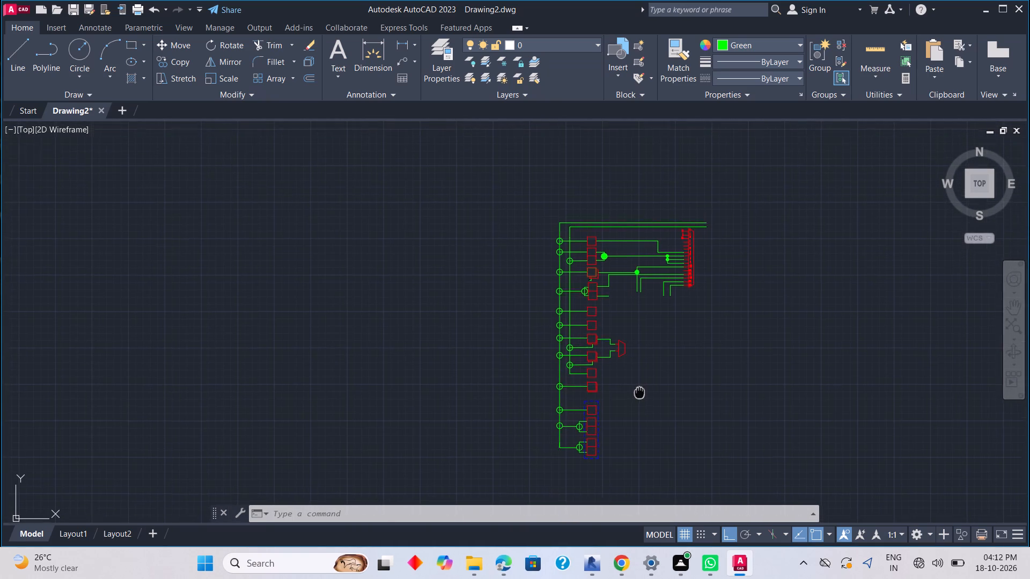
pyautogui.moveTo(640, 394); pyautogui.dragTo(642, 395, button='middle')
pyautogui.scroll(1, 642, 395)
pyautogui.moveTo(642, 395); pyautogui.dragTo(689, 408, button='middle')
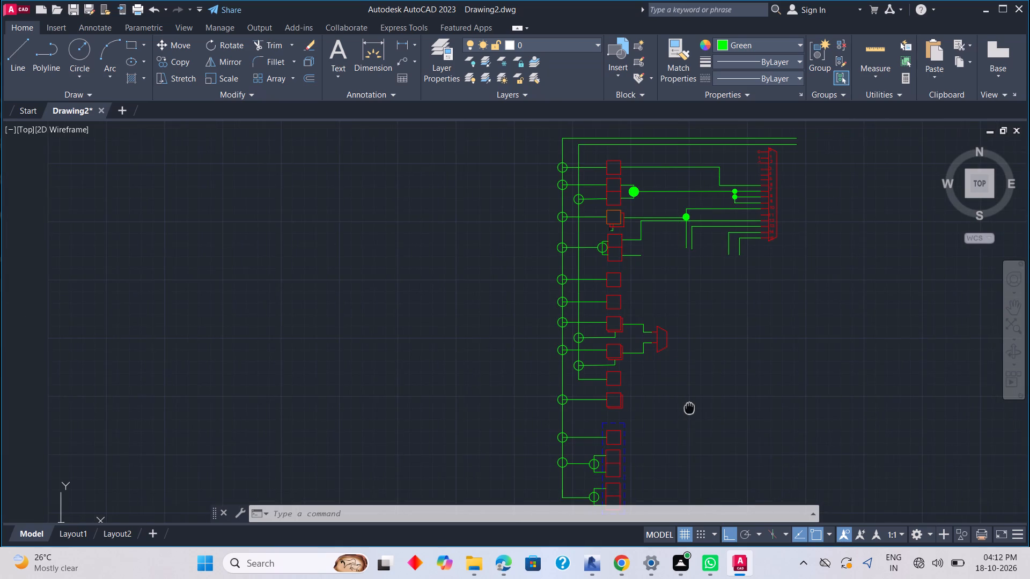
pyautogui.moveTo(689, 408); pyautogui.dragTo(691, 403, button='middle')
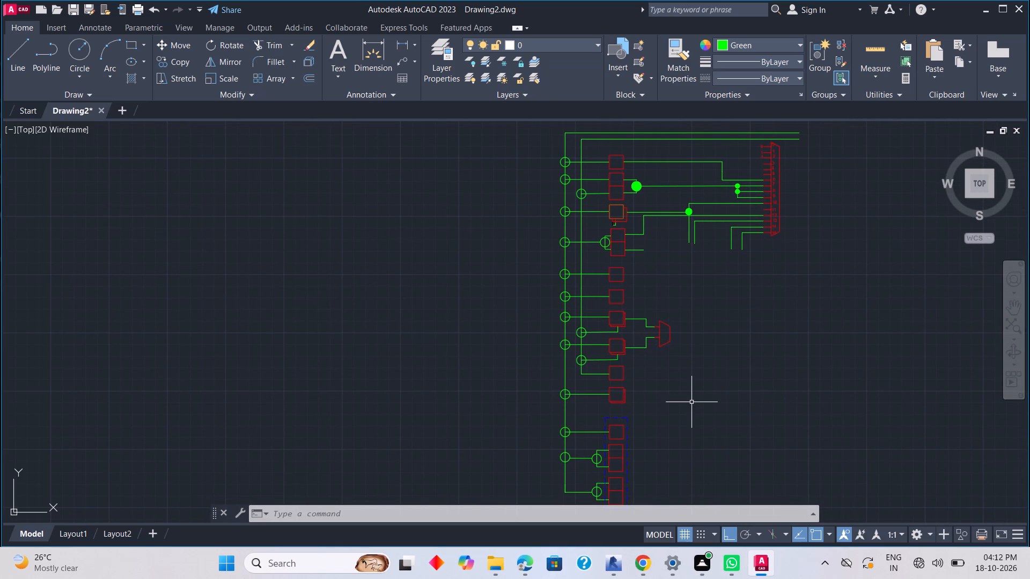
pyautogui.scroll(-1, 691, 402)
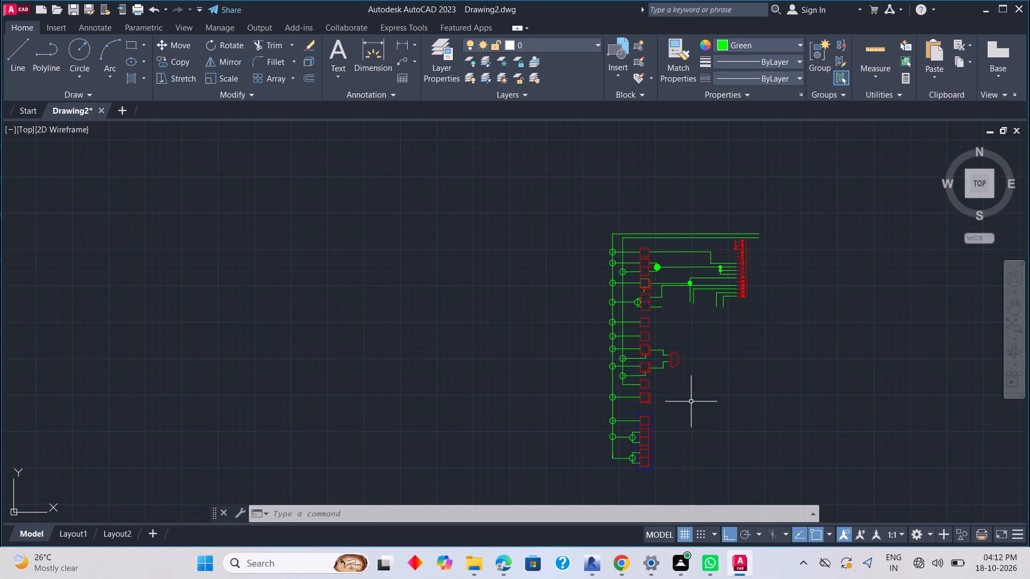
pyautogui.moveTo(691, 402); pyautogui.dragTo(689, 373, button='middle')
pyautogui.scroll(1, 689, 372)
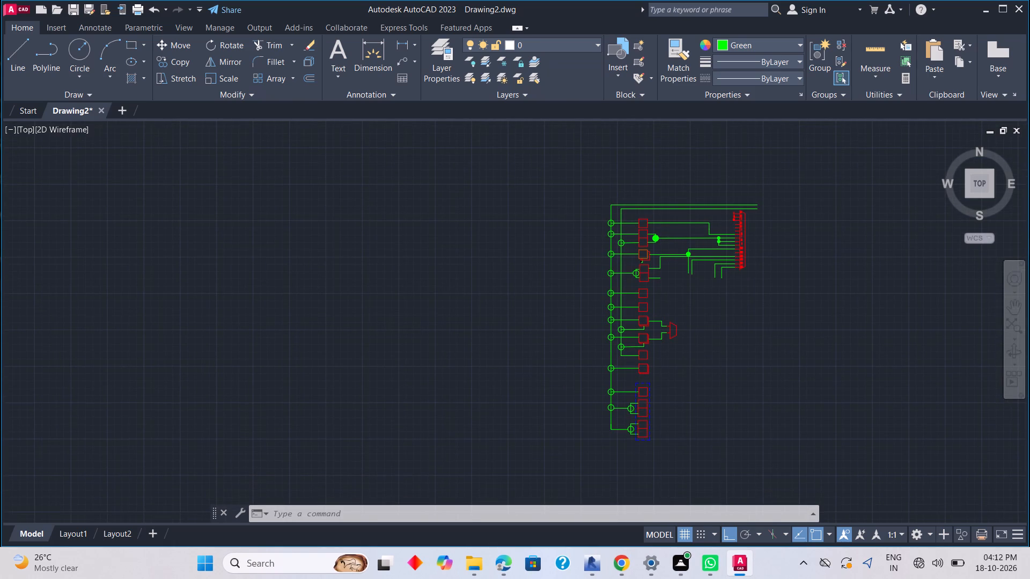
pyautogui.moveTo(689, 372); pyautogui.dragTo(691, 395, button='middle')
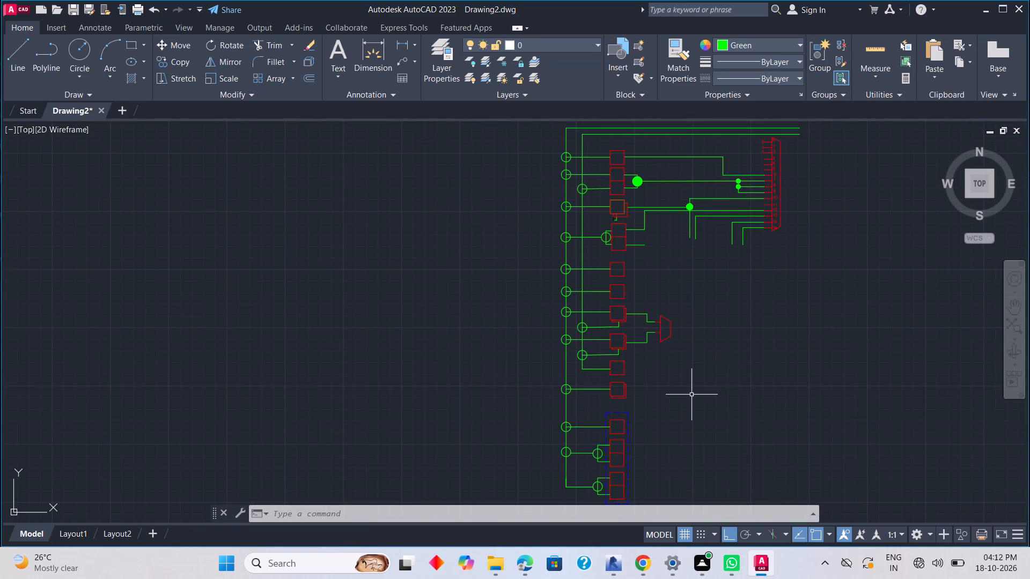
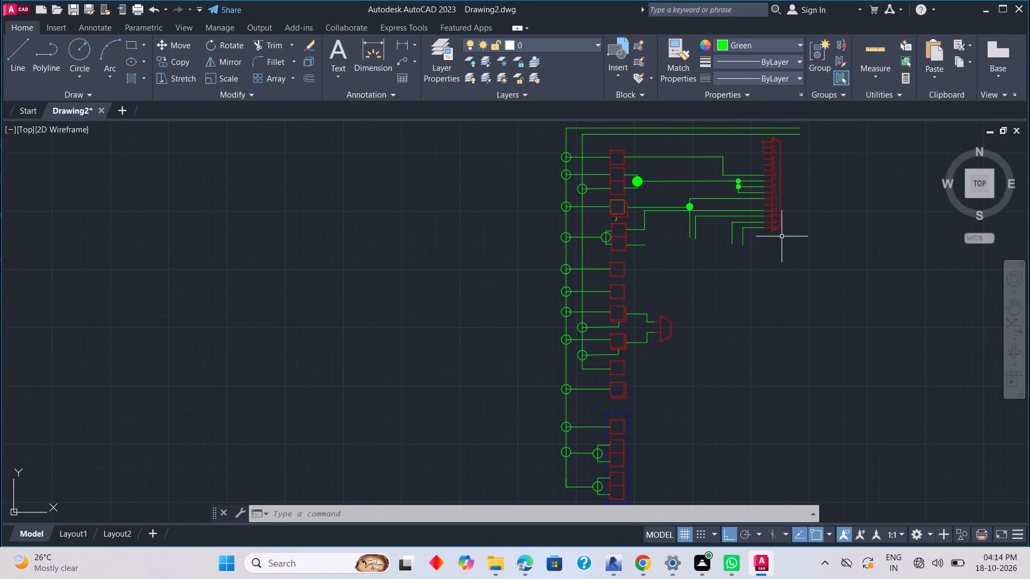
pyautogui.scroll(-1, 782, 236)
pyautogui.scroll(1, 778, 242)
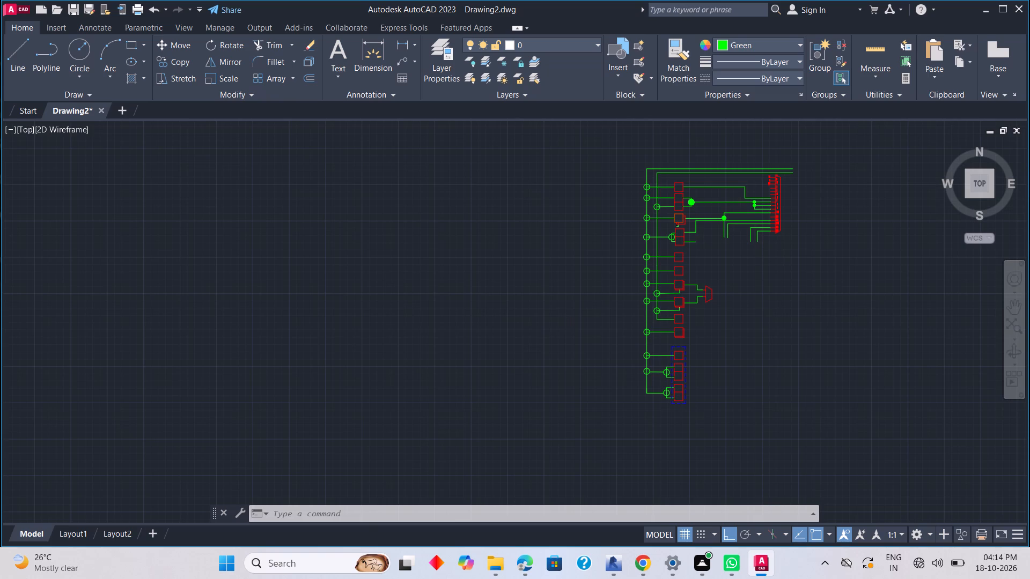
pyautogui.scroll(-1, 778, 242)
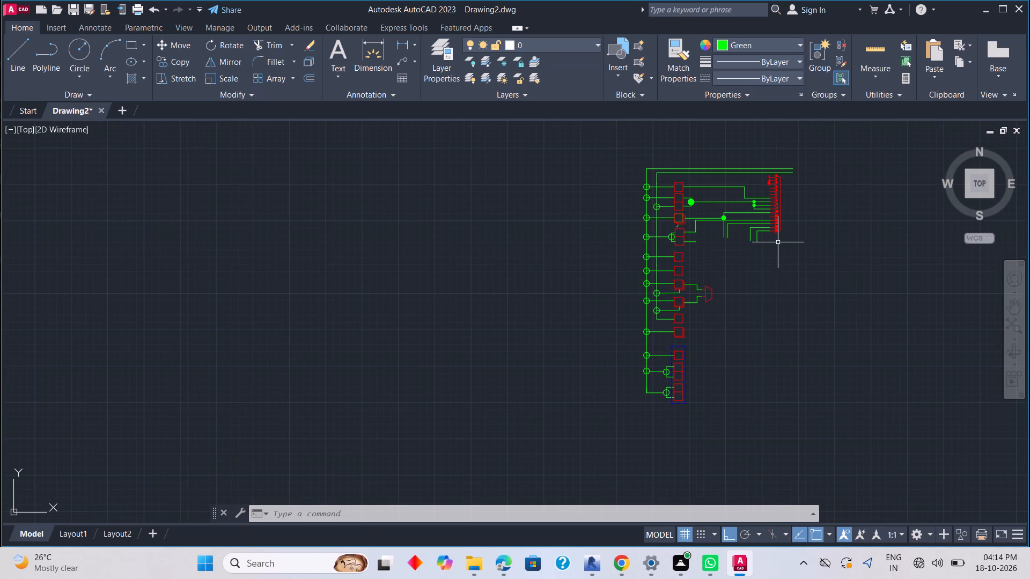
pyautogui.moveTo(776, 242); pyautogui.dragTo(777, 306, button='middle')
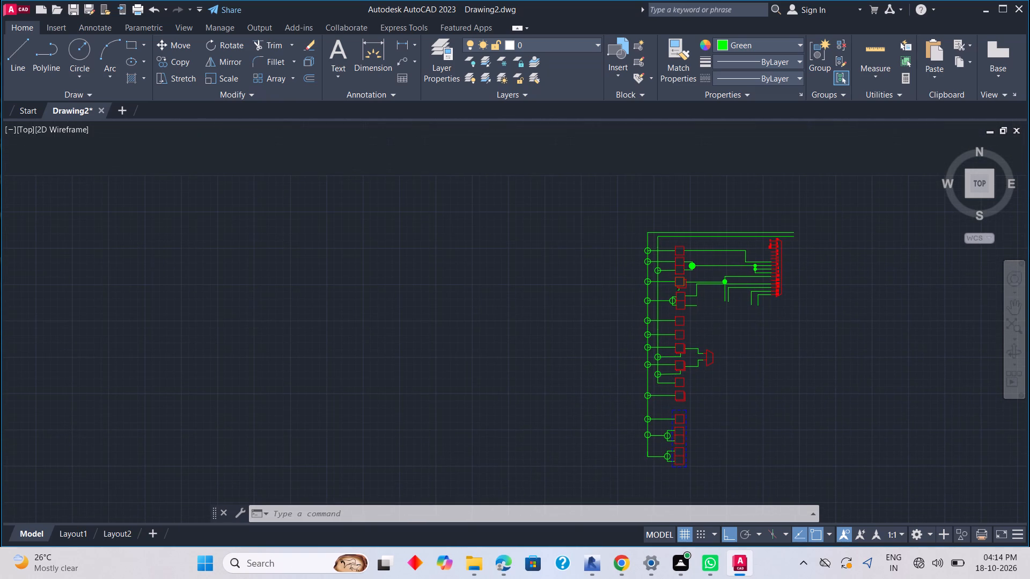
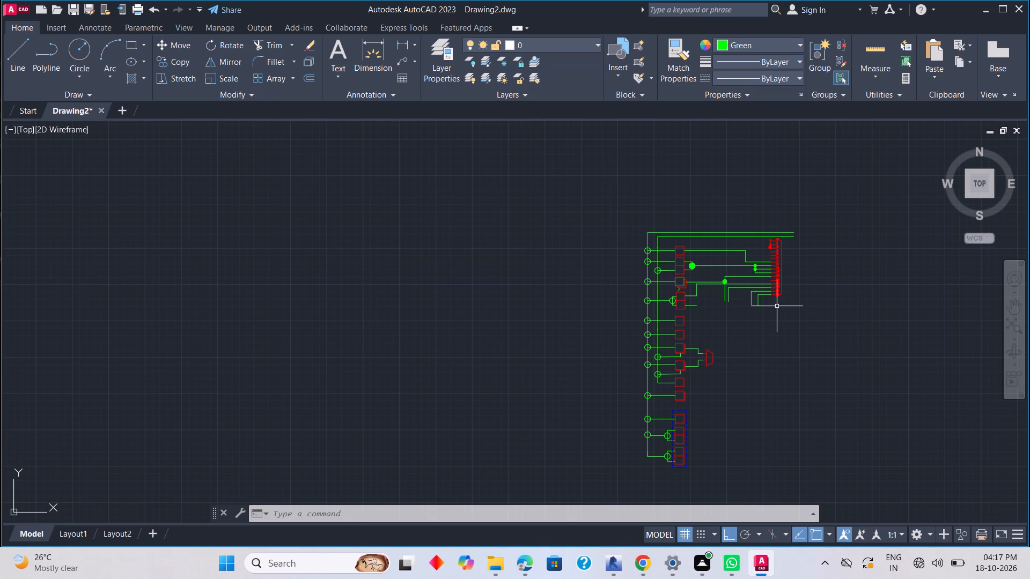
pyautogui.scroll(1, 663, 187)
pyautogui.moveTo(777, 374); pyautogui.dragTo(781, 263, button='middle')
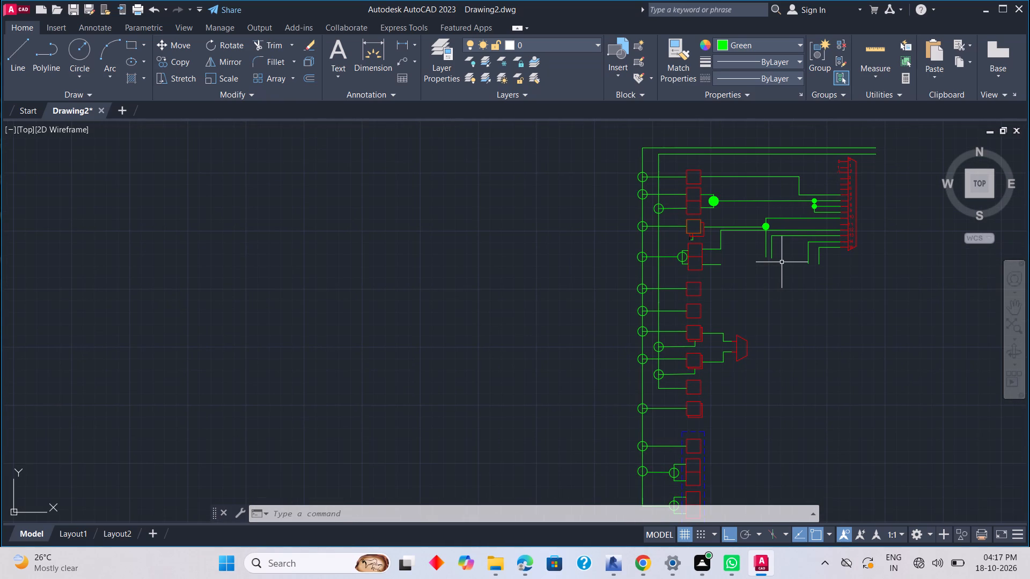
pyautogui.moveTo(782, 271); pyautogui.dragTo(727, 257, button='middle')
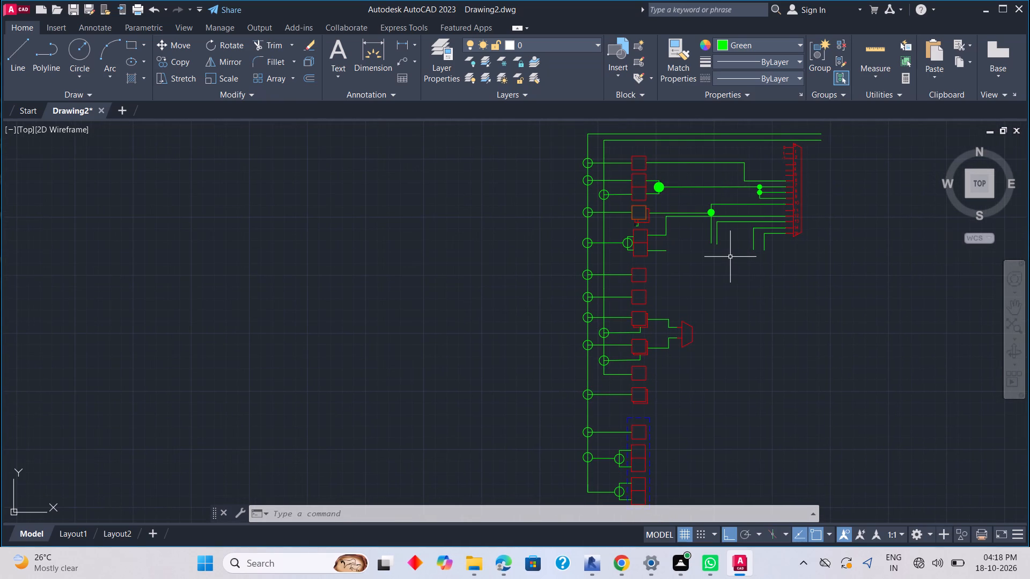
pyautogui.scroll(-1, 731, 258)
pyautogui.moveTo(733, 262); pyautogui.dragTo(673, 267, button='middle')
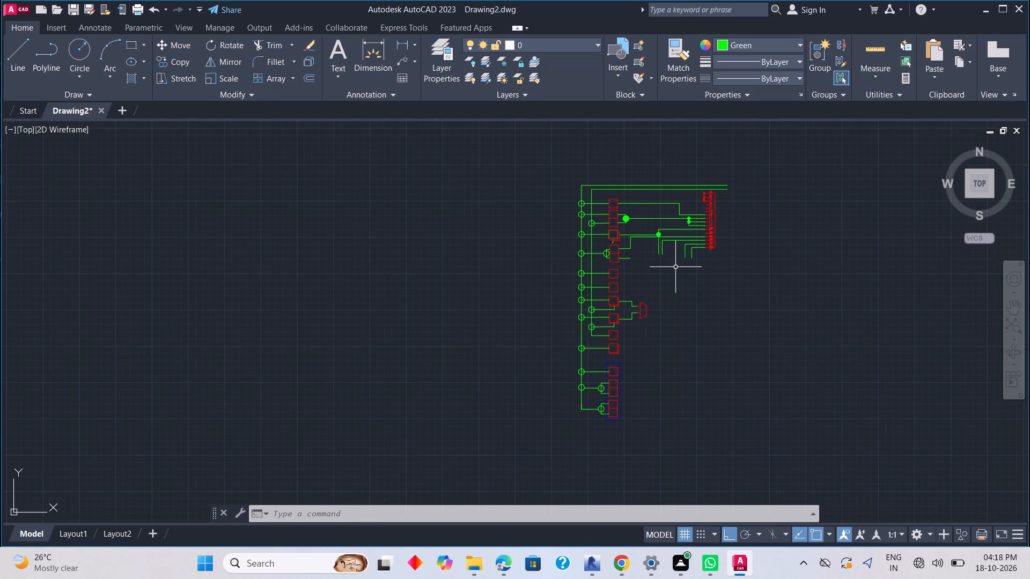
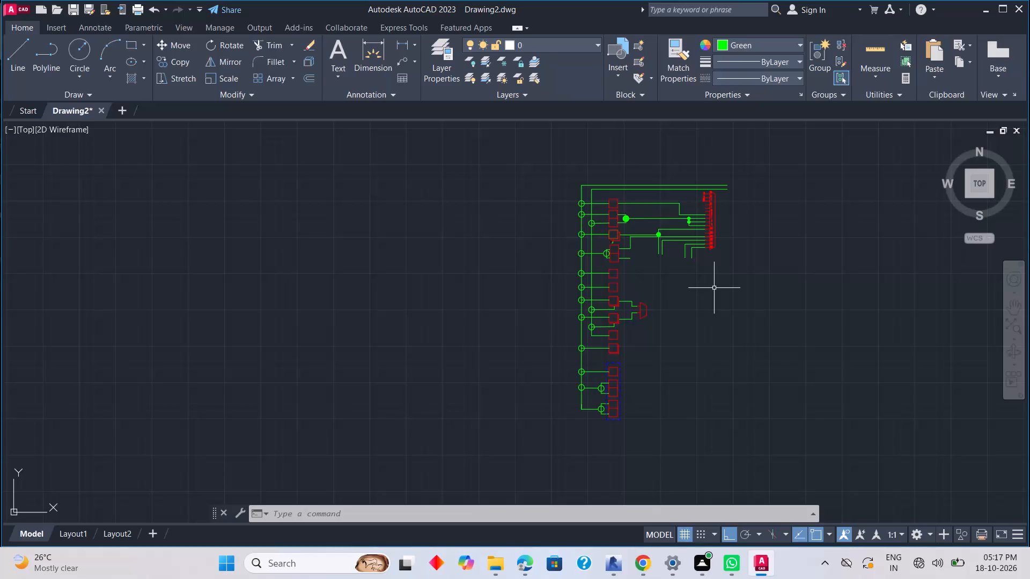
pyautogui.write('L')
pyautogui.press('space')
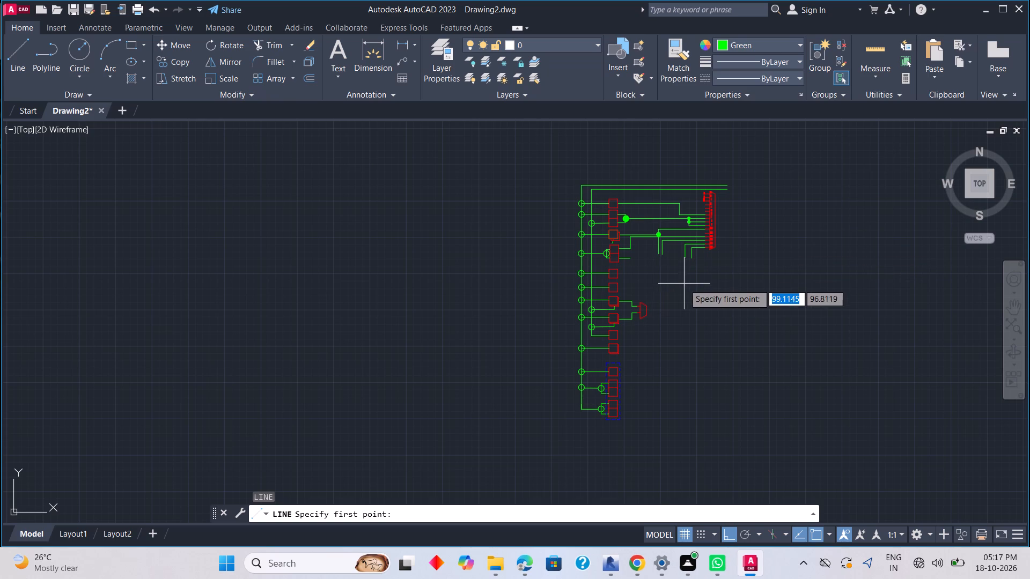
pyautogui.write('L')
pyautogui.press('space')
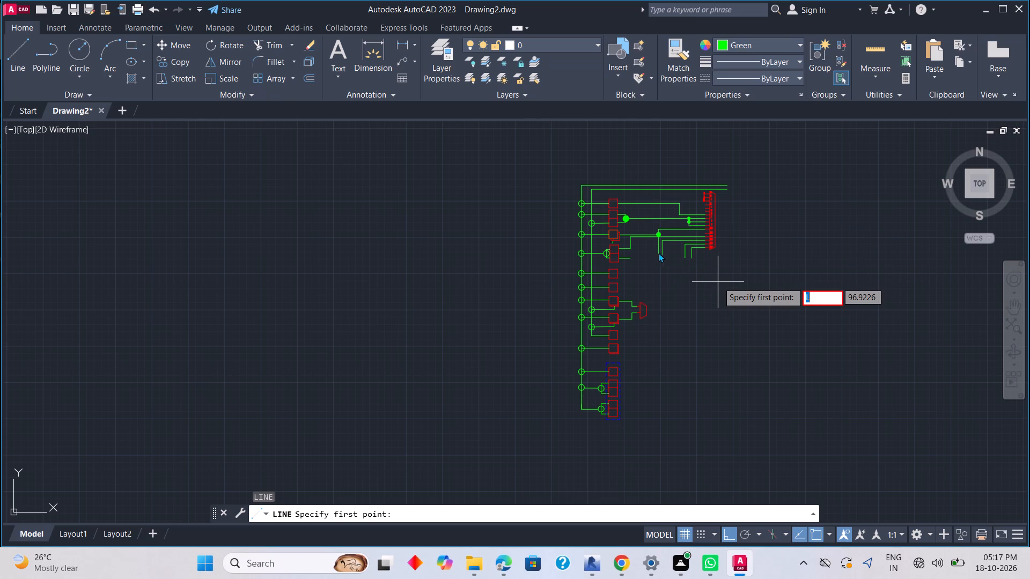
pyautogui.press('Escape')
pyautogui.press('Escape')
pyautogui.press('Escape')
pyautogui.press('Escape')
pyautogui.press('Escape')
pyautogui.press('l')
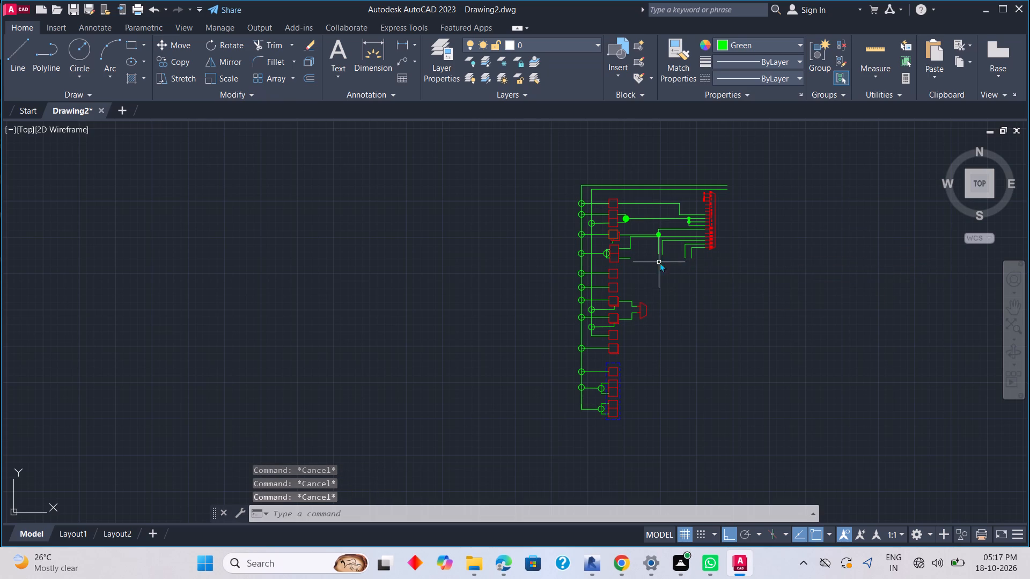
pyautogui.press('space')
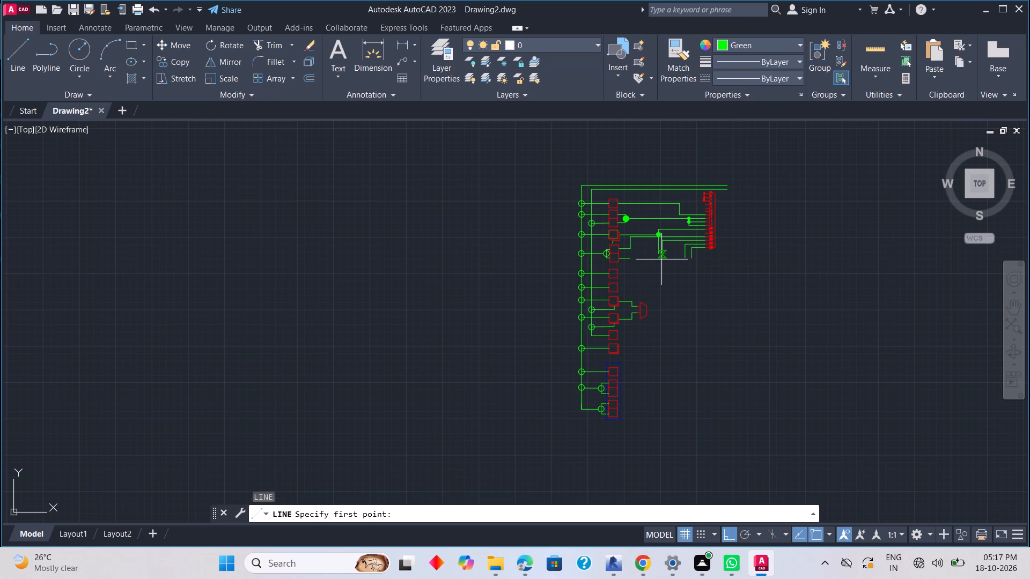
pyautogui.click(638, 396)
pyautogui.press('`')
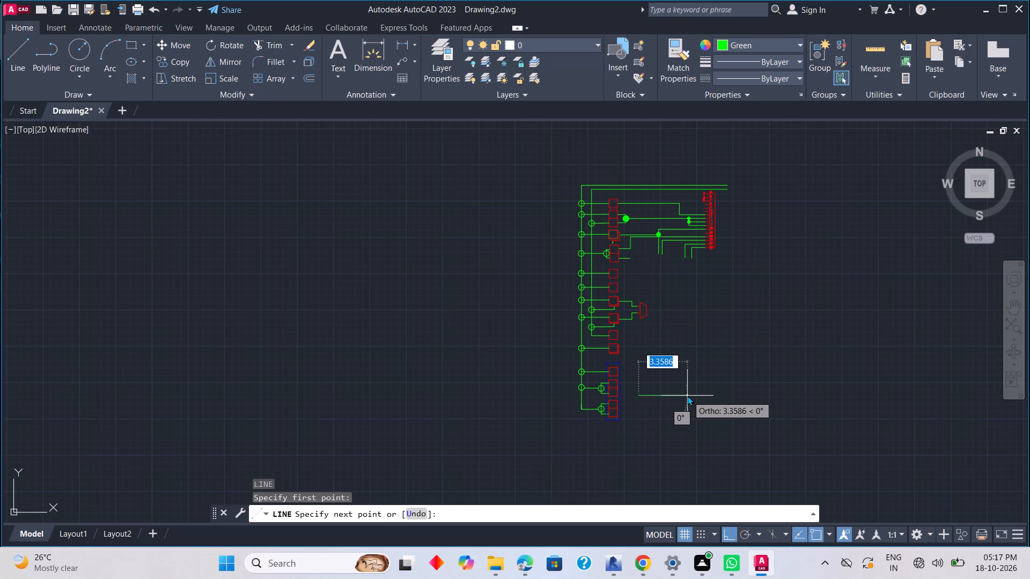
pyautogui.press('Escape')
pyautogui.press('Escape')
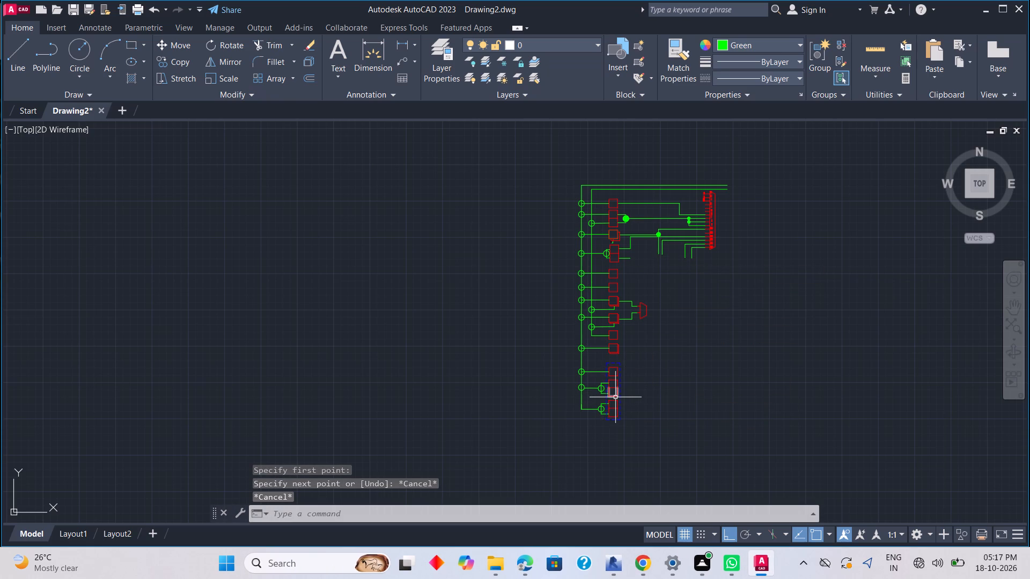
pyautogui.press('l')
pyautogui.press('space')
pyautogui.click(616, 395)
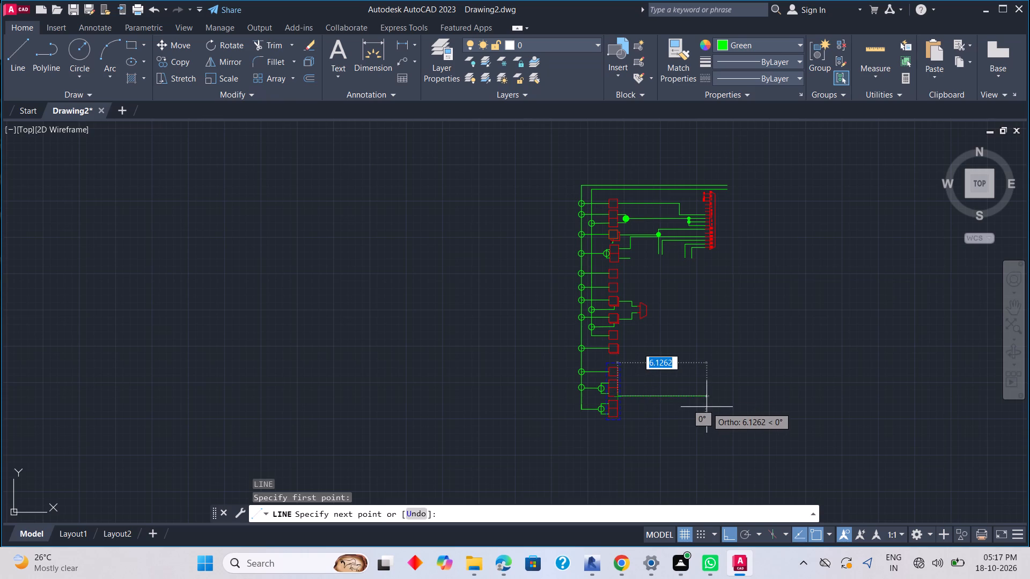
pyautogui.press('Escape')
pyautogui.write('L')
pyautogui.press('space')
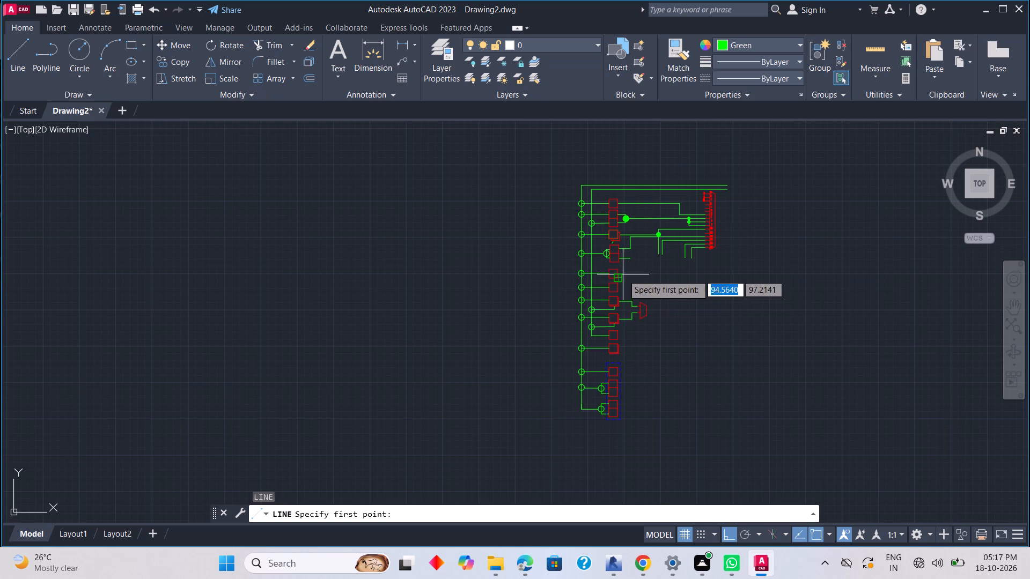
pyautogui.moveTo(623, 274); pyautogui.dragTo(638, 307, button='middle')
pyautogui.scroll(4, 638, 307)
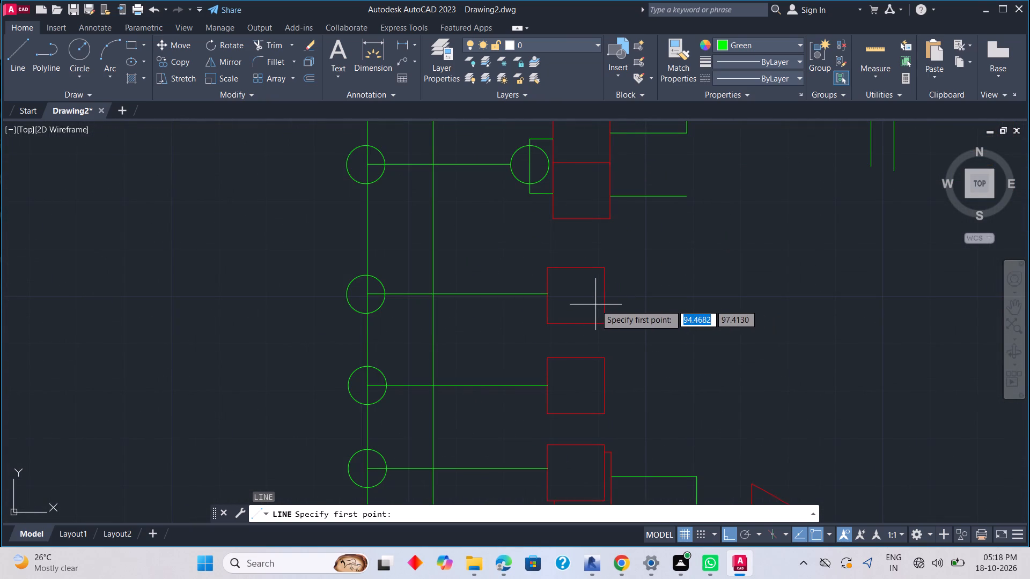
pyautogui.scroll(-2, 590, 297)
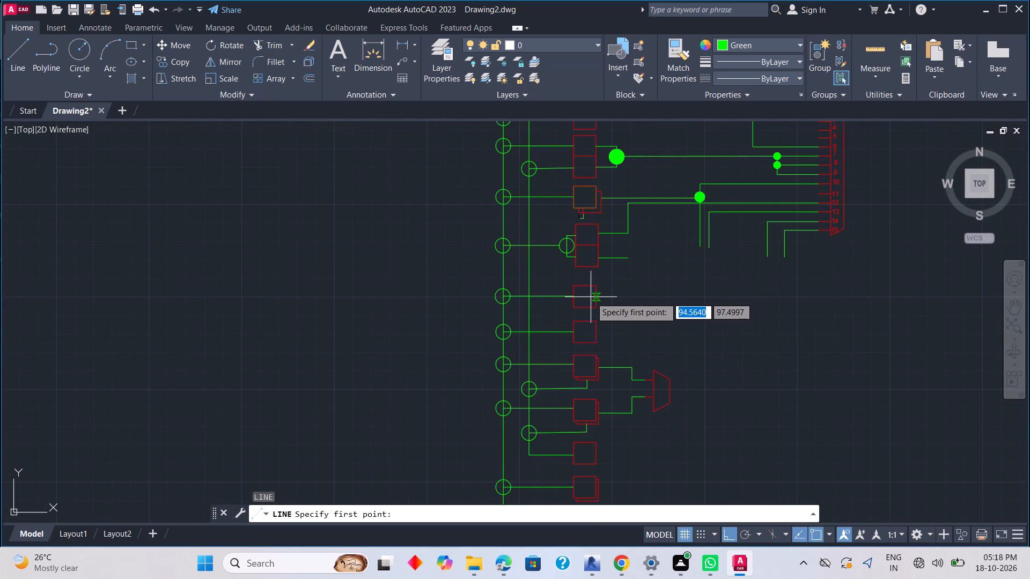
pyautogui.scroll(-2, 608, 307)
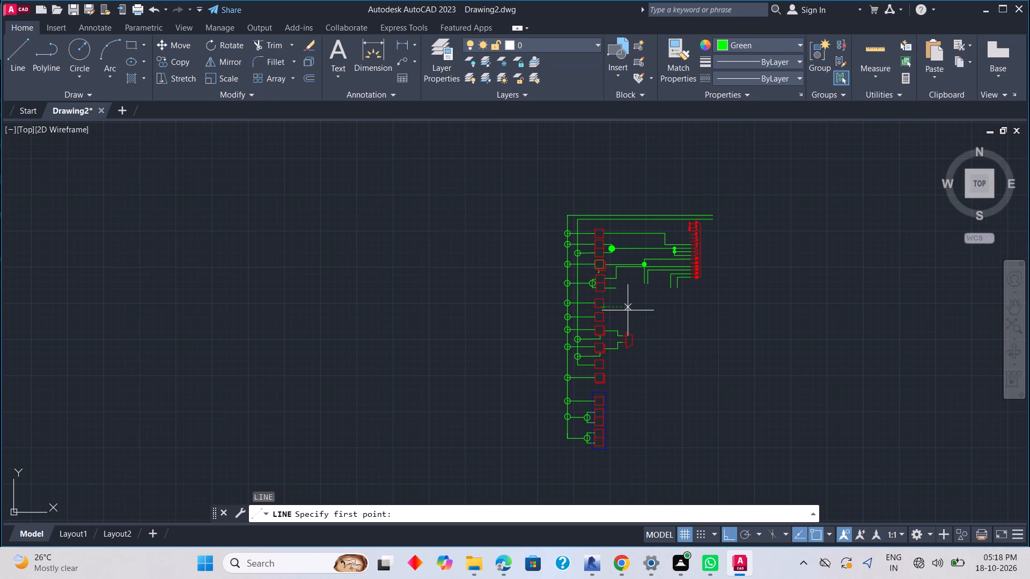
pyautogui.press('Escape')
# Delete the horizontal green wire and junction circle feeding the single red box just below the circle-linked double box.
pyautogui.scroll(4, 585, 303)
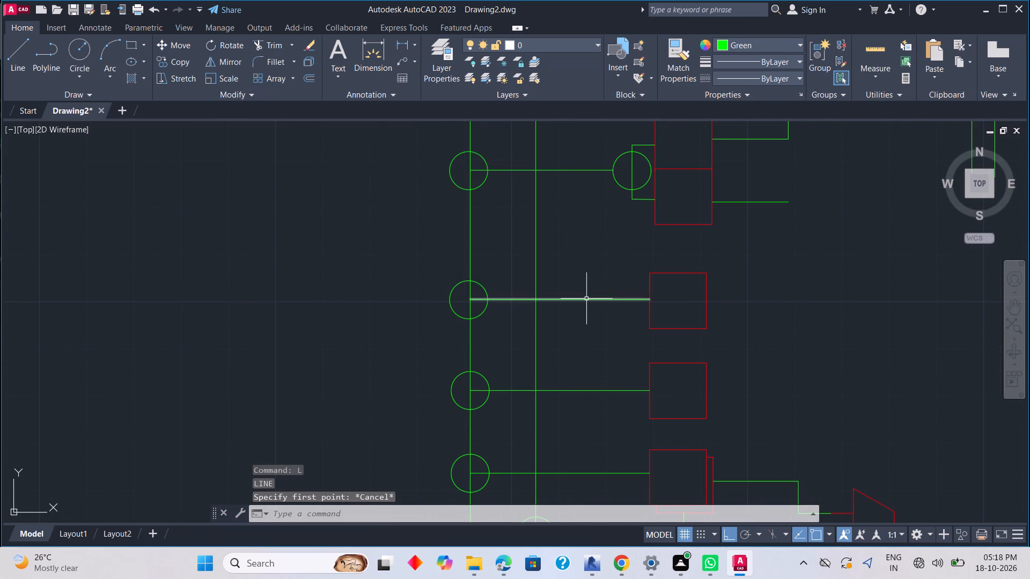
pyautogui.click(587, 299)
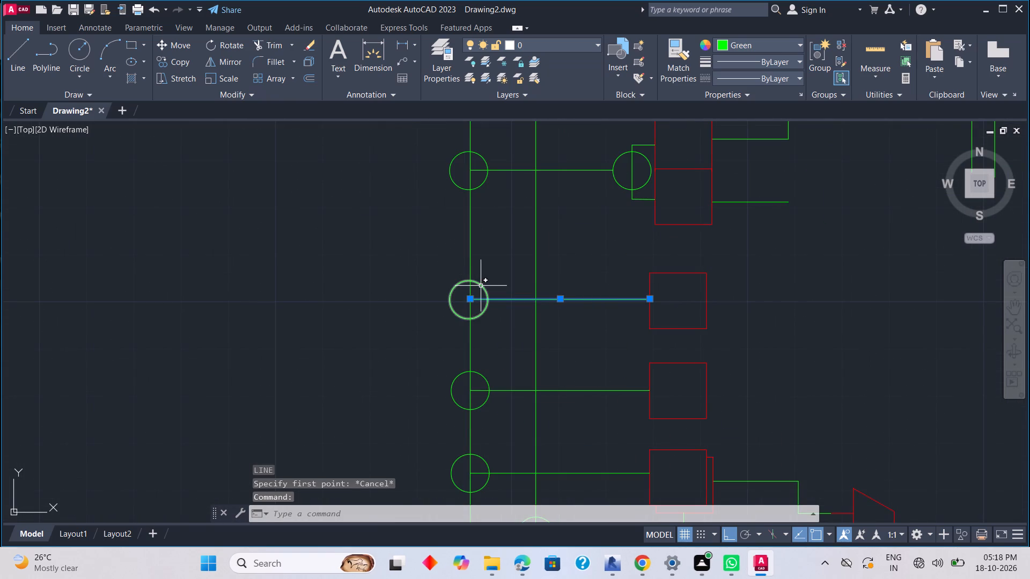
pyautogui.click(481, 286)
pyautogui.press('Delete')
# Draw a green wire from that box's left edge: short left, up above the box, then about 11.7 units right beyond the large connector.
pyautogui.write('L')
pyautogui.press('space')
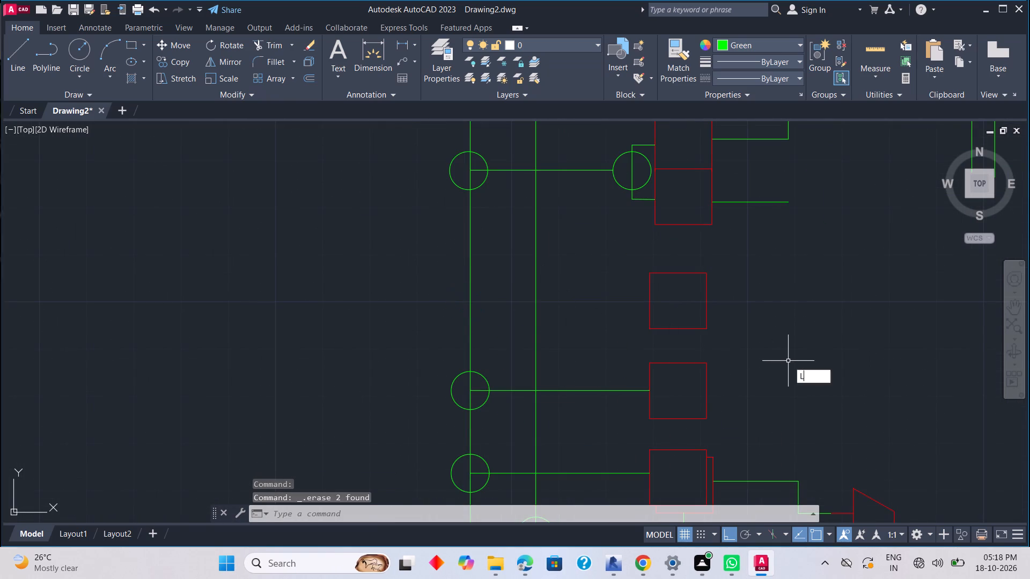
pyautogui.click(649, 301)
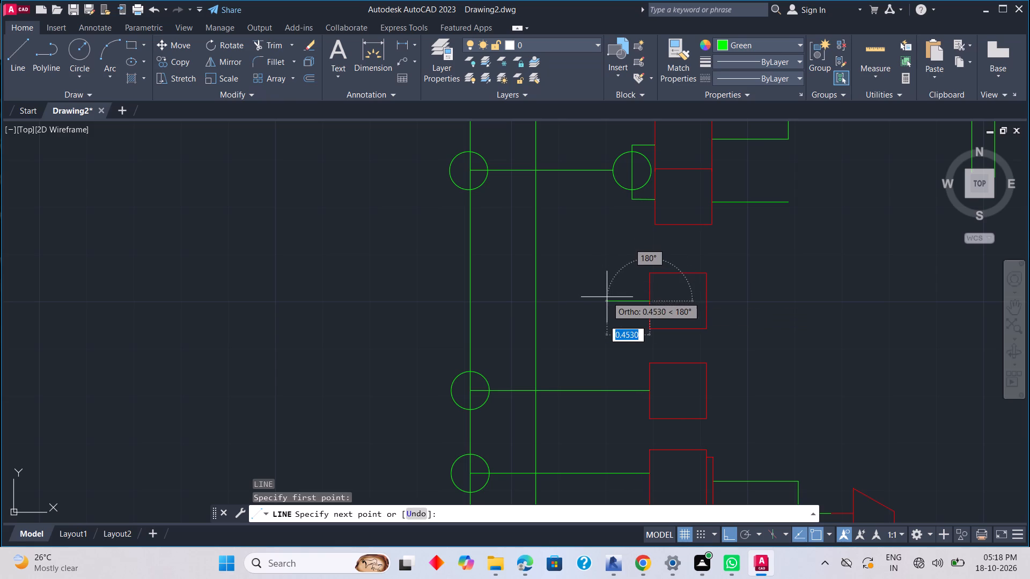
pyautogui.click(616, 300)
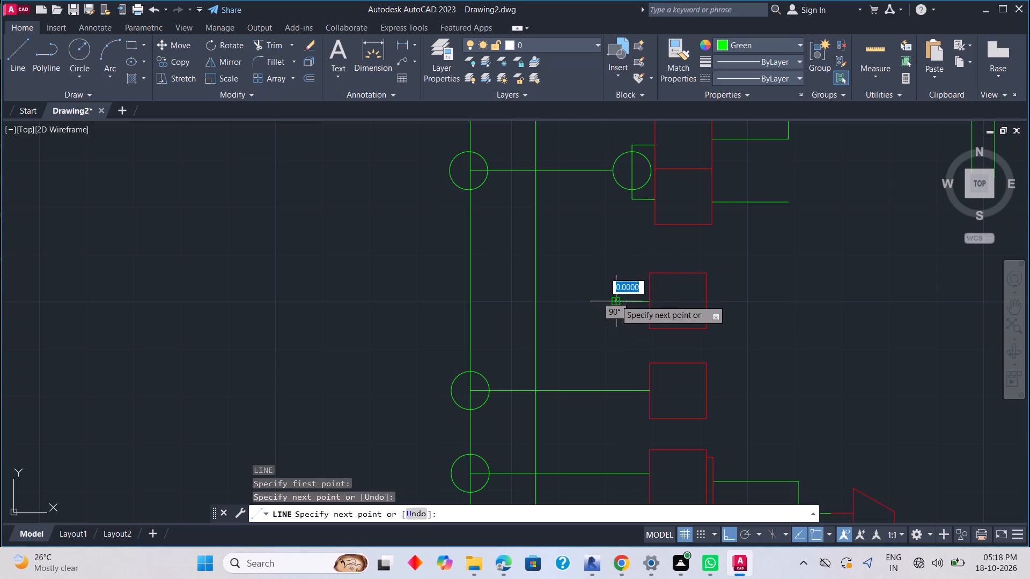
pyautogui.click(624, 251)
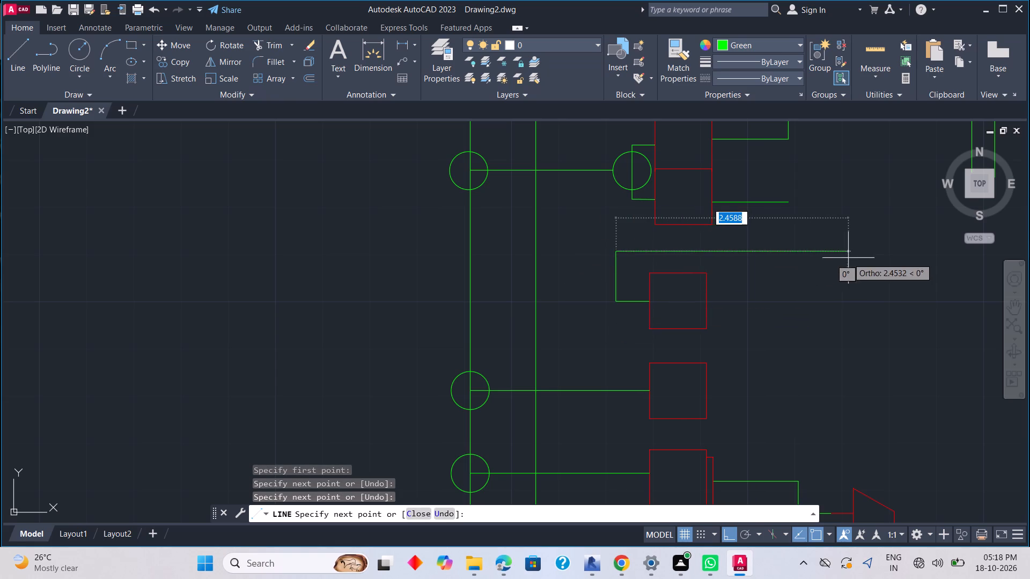
pyautogui.scroll(-2, 848, 258)
pyautogui.moveTo(848, 266); pyautogui.dragTo(619, 284, button='middle')
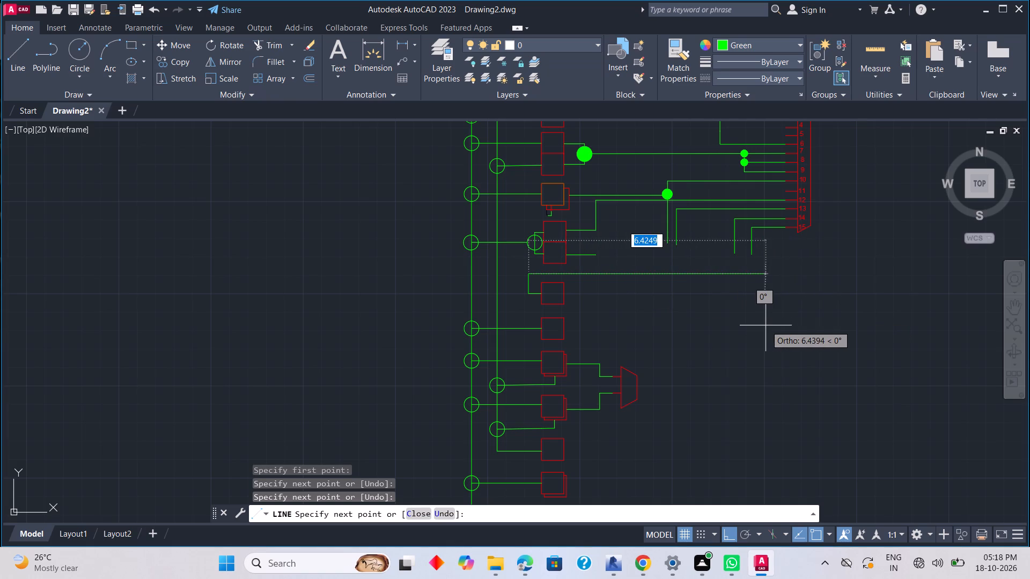
pyautogui.scroll(-1, 766, 325)
pyautogui.moveTo(767, 337); pyautogui.dragTo(765, 311, button='middle')
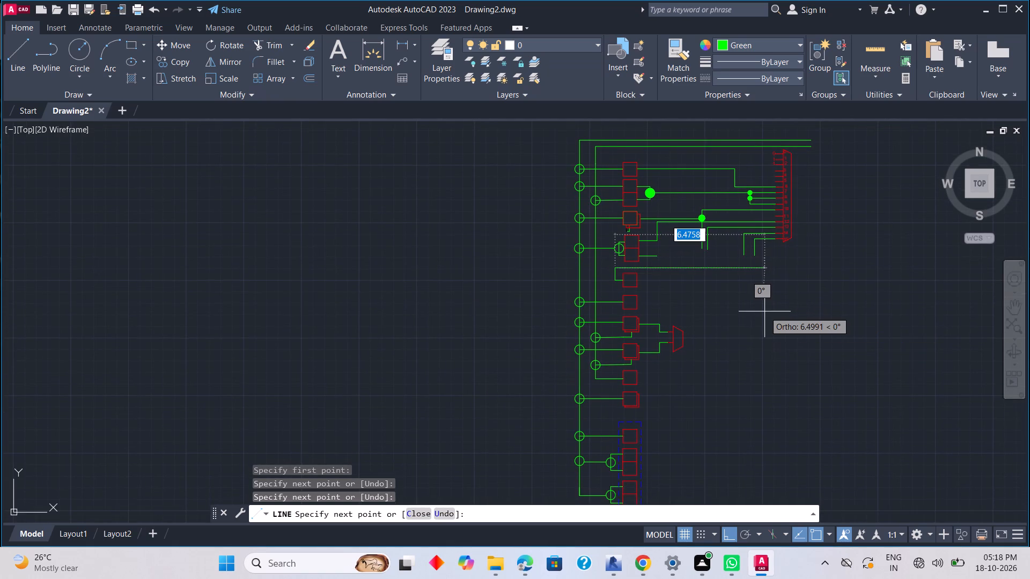
pyautogui.scroll(-1, 764, 312)
pyautogui.scroll(1, 764, 313)
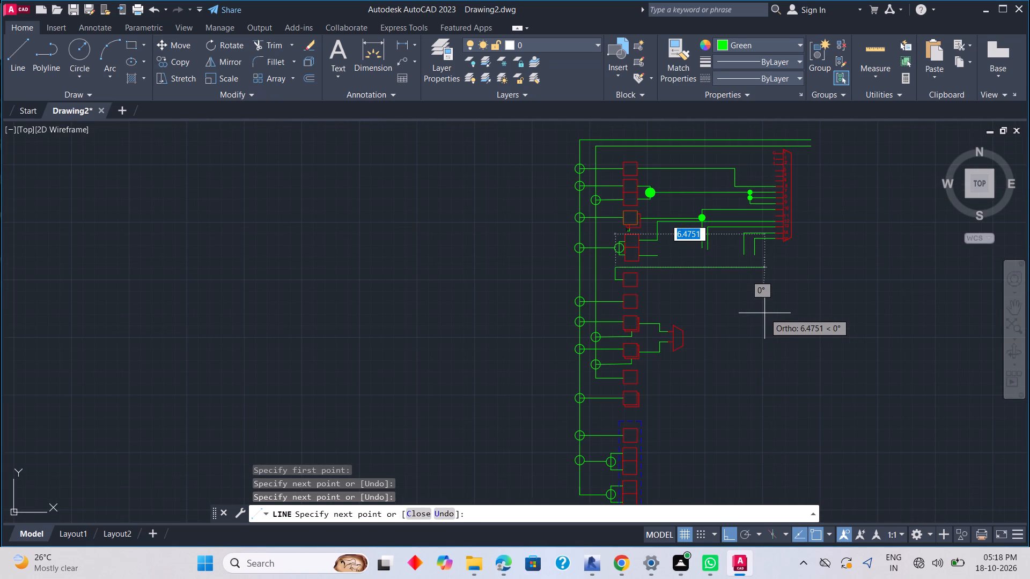
pyautogui.scroll(-1, 764, 313)
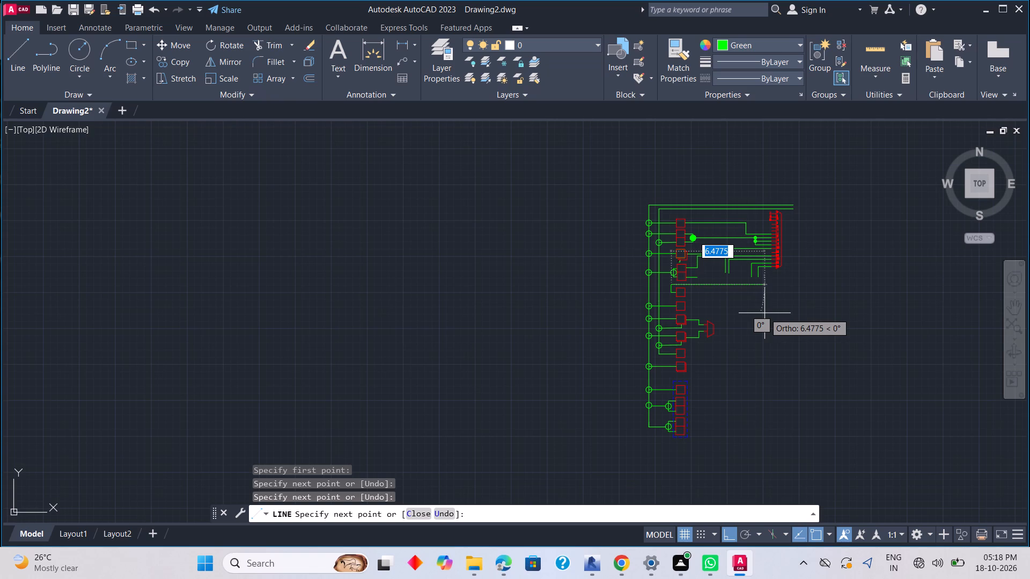
pyautogui.scroll(1, 764, 313)
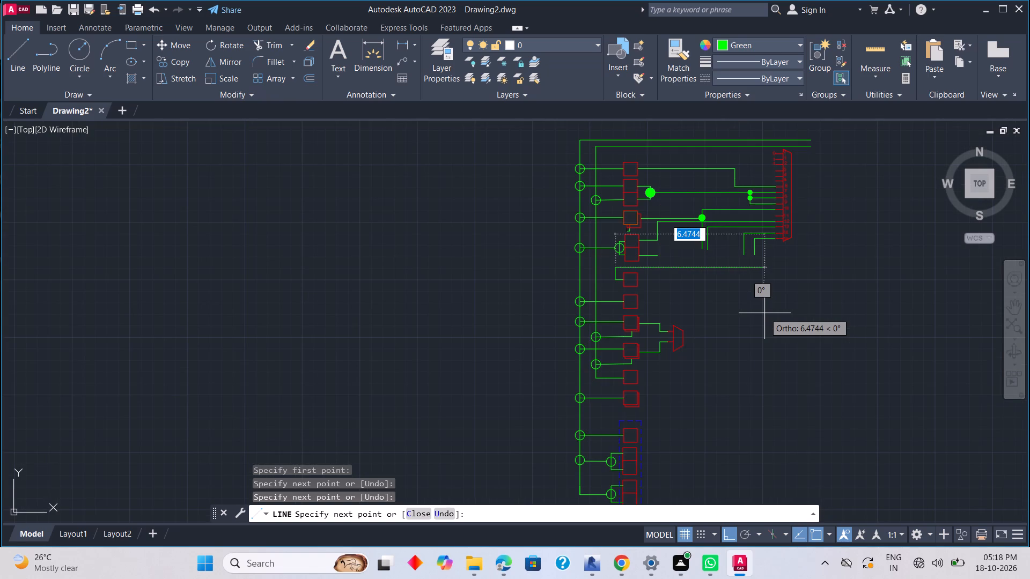
pyautogui.scroll(-2, 764, 313)
pyautogui.scroll(1, 764, 313)
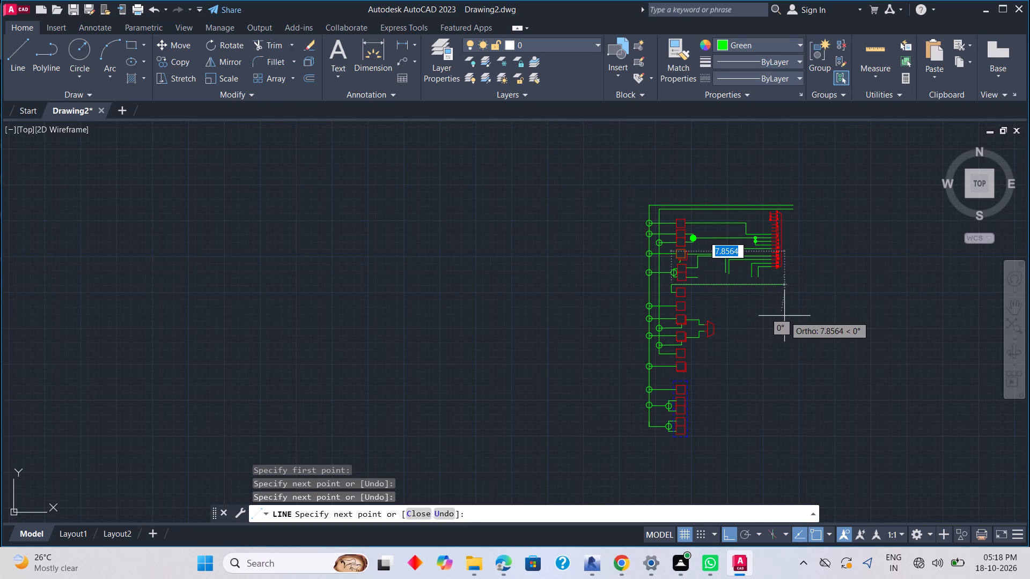
pyautogui.click(841, 333)
pyautogui.press('Escape')
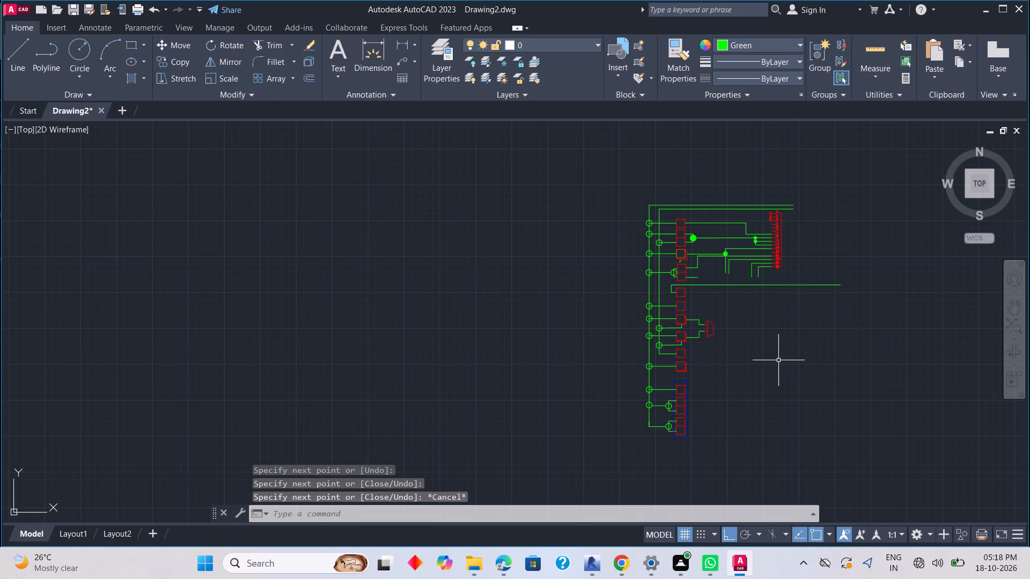
# Extend the circle-linked double box's lower output with a green line down past the two single boxes below, then about 3.5 units right.
pyautogui.write('L')
pyautogui.press('space')
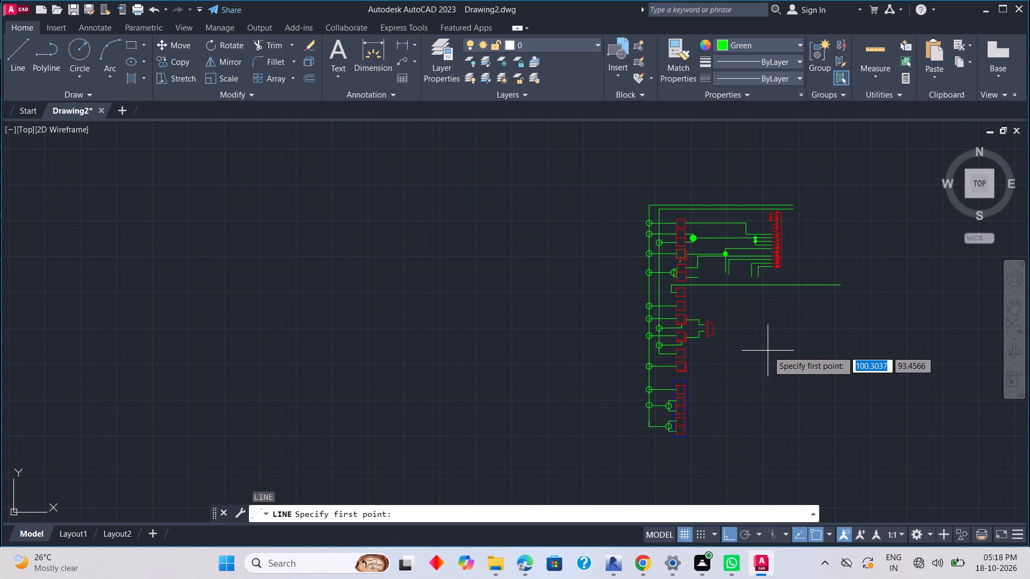
pyautogui.click(701, 279)
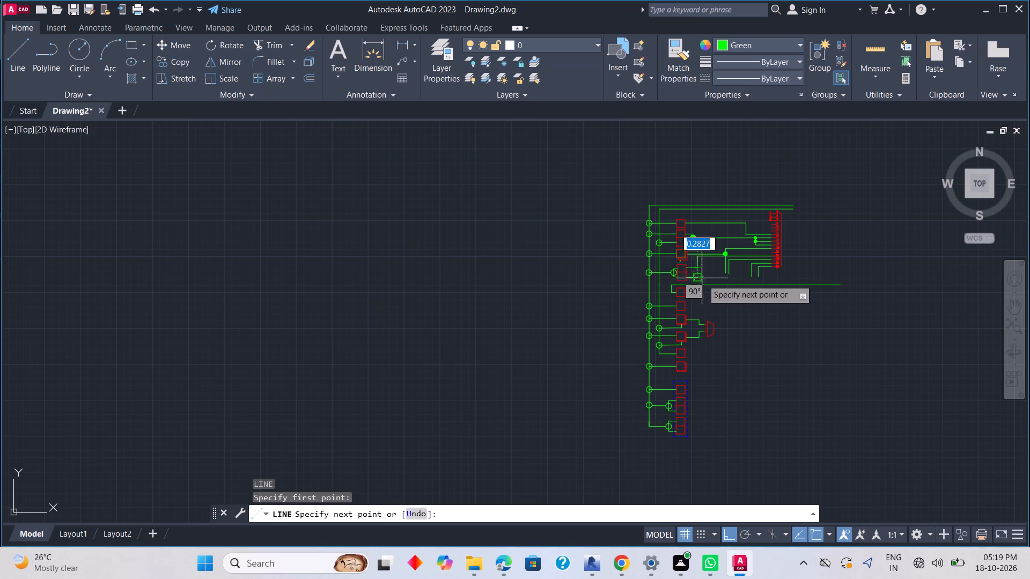
pyautogui.click(703, 284)
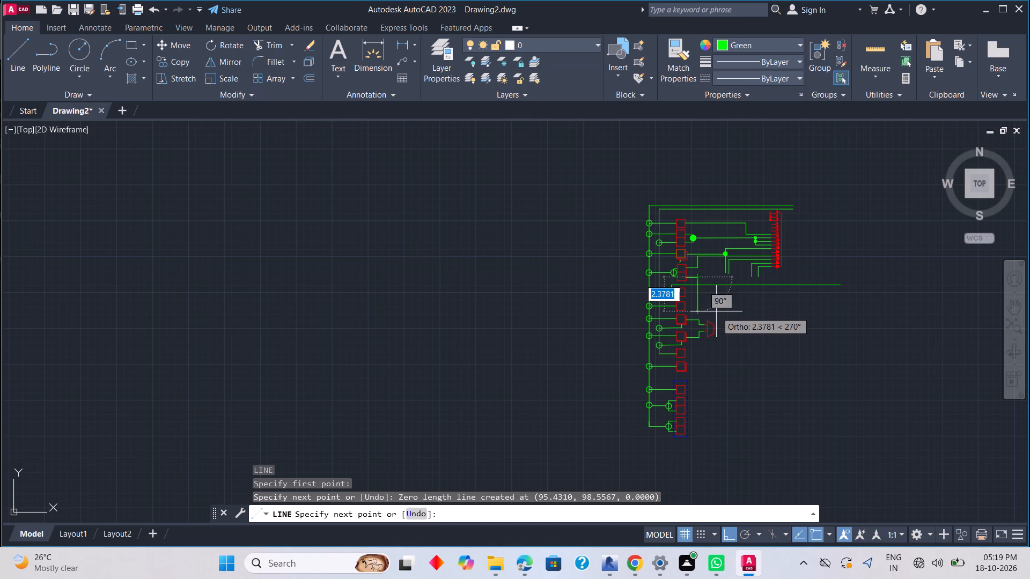
pyautogui.moveTo(716, 312); pyautogui.dragTo(715, 300, button='middle')
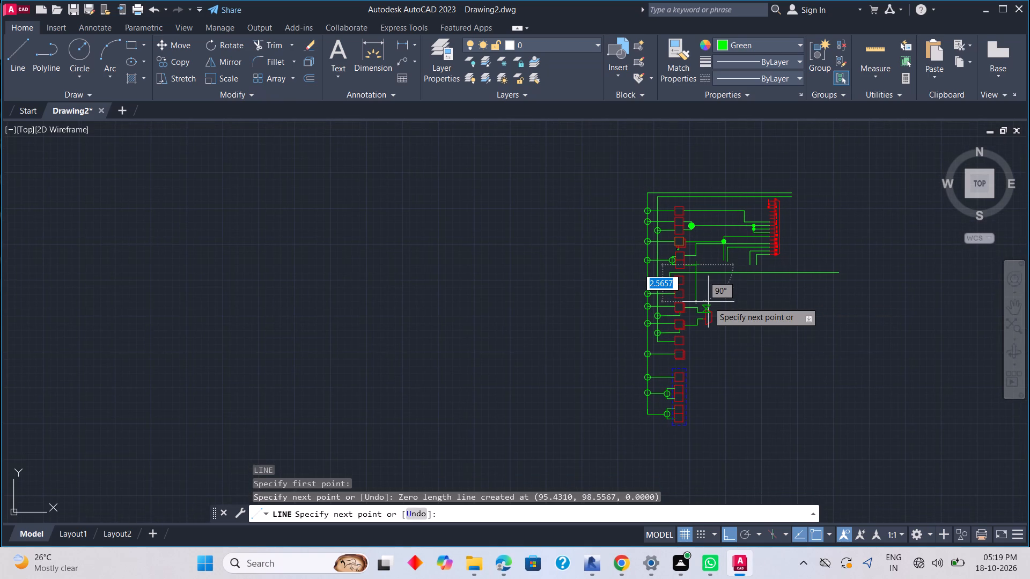
pyautogui.scroll(5, 708, 302)
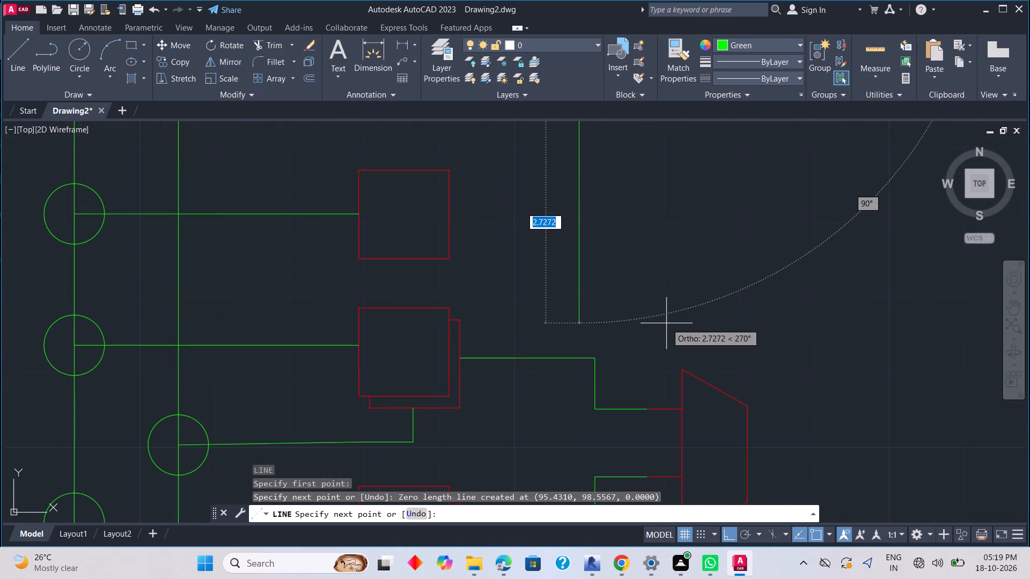
pyautogui.click(667, 331)
pyautogui.scroll(-4, 909, 333)
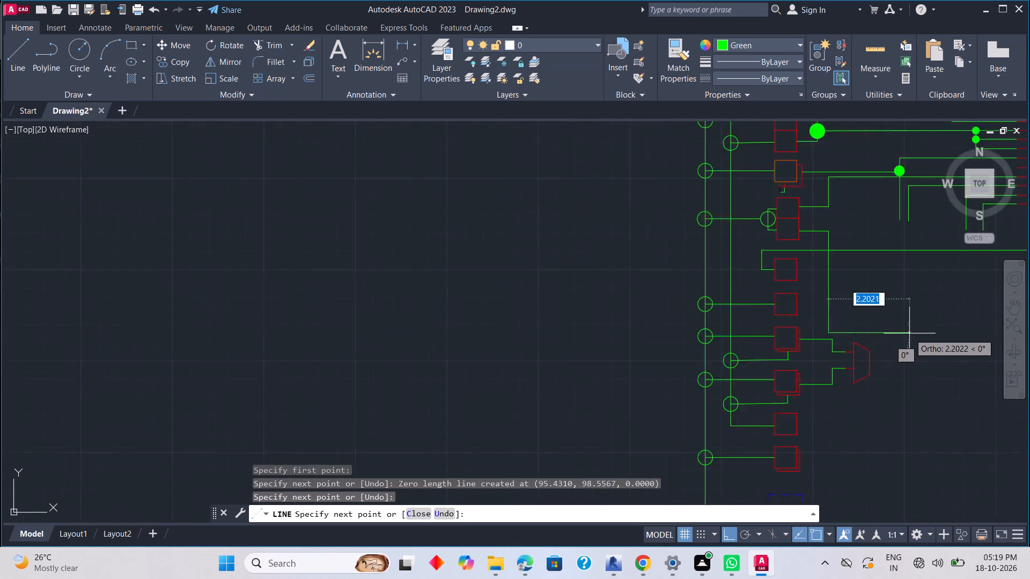
pyautogui.moveTo(908, 345); pyautogui.dragTo(577, 317, button='middle')
pyautogui.scroll(-1, 589, 311)
pyautogui.scroll(-1, 639, 316)
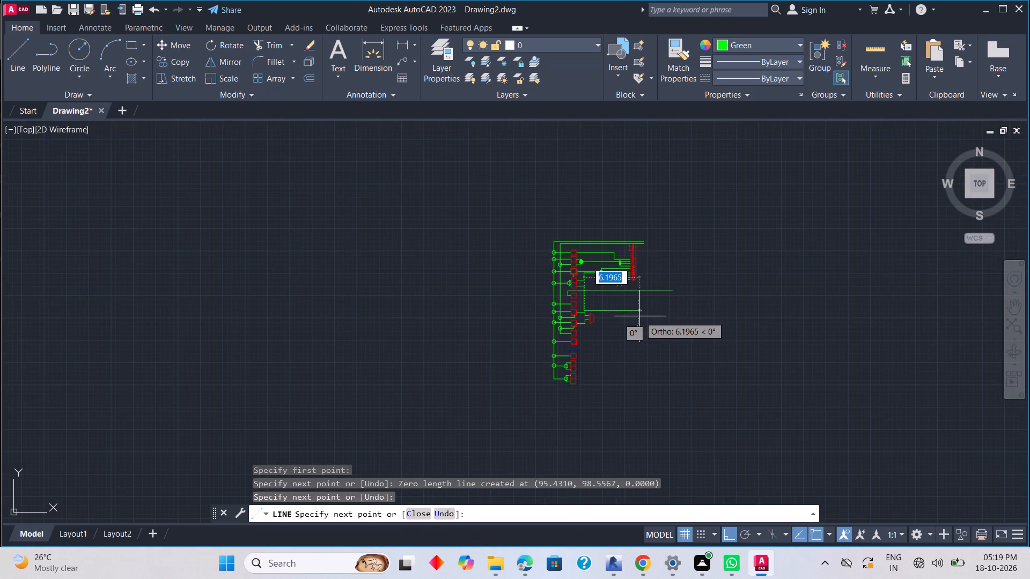
pyautogui.scroll(1, 639, 316)
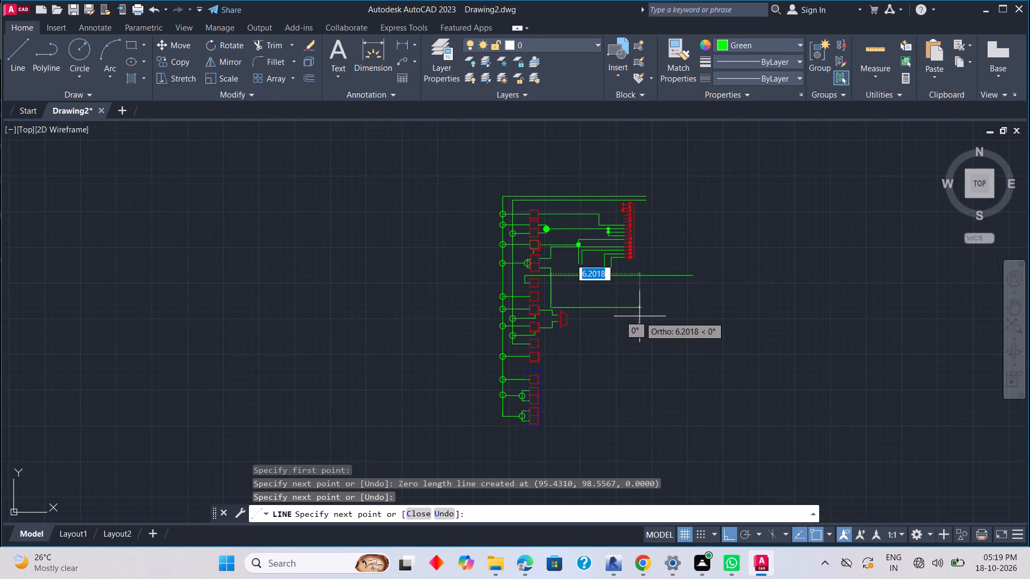
pyautogui.hotkey('ctrl', 'z')
pyautogui.click(595, 306)
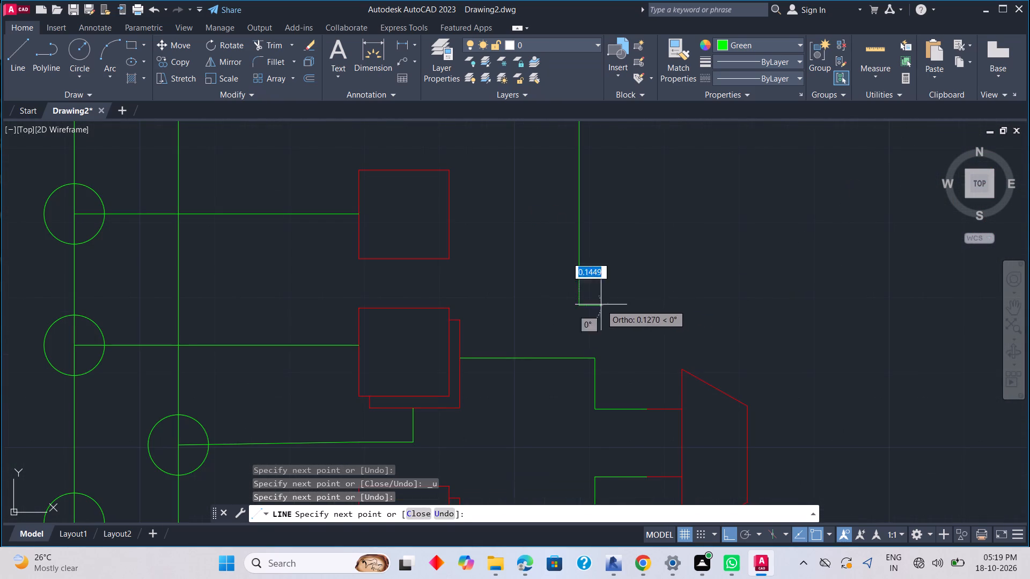
pyautogui.scroll(-4, 764, 310)
pyautogui.moveTo(792, 339); pyautogui.dragTo(582, 355, button='middle')
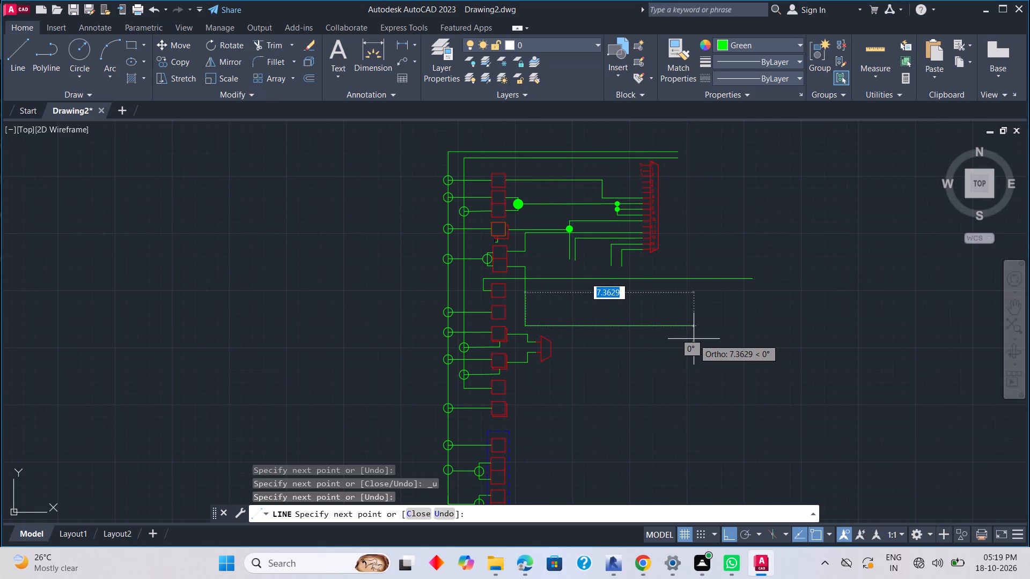
pyautogui.click(606, 353)
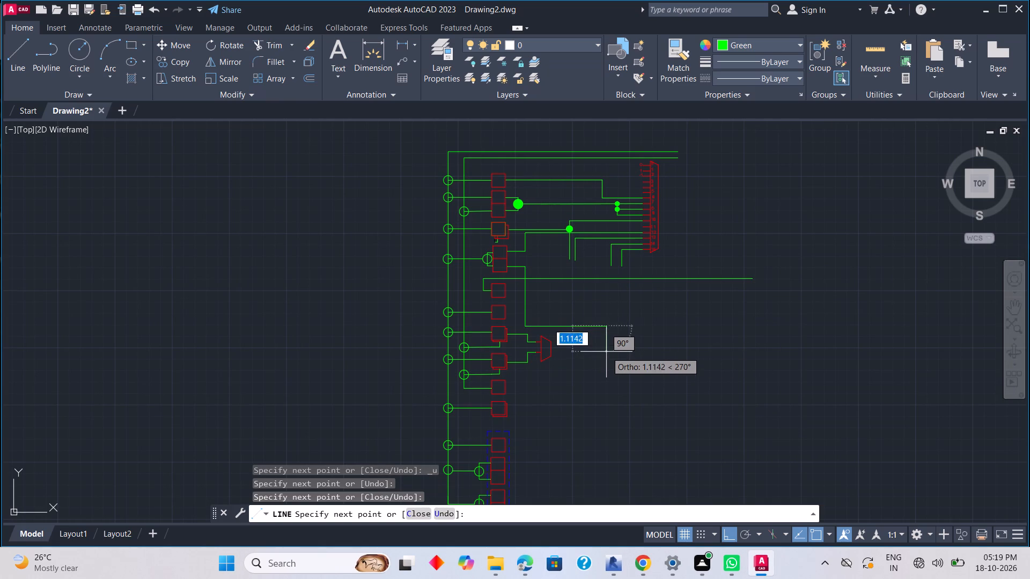
pyautogui.press('Escape')
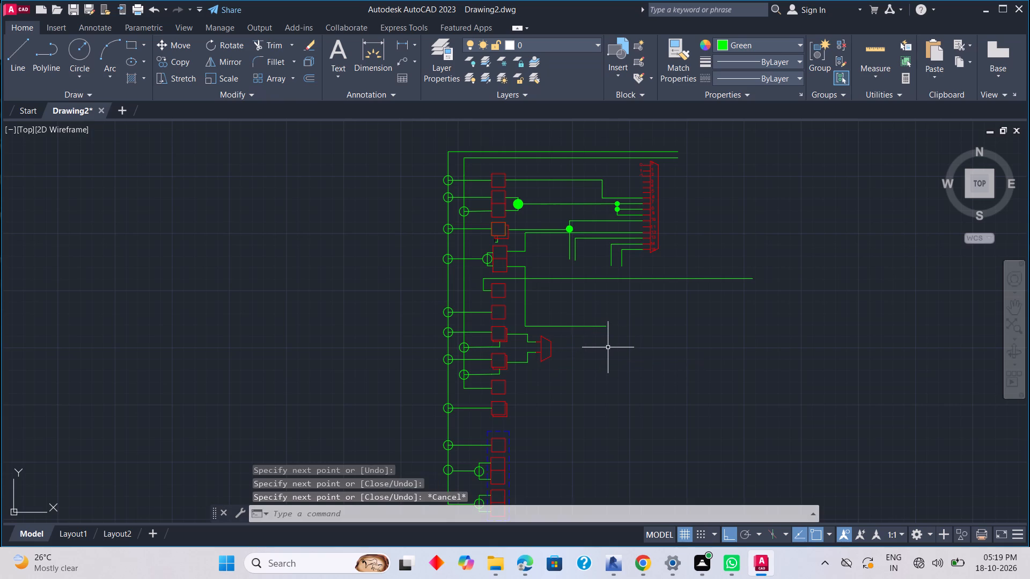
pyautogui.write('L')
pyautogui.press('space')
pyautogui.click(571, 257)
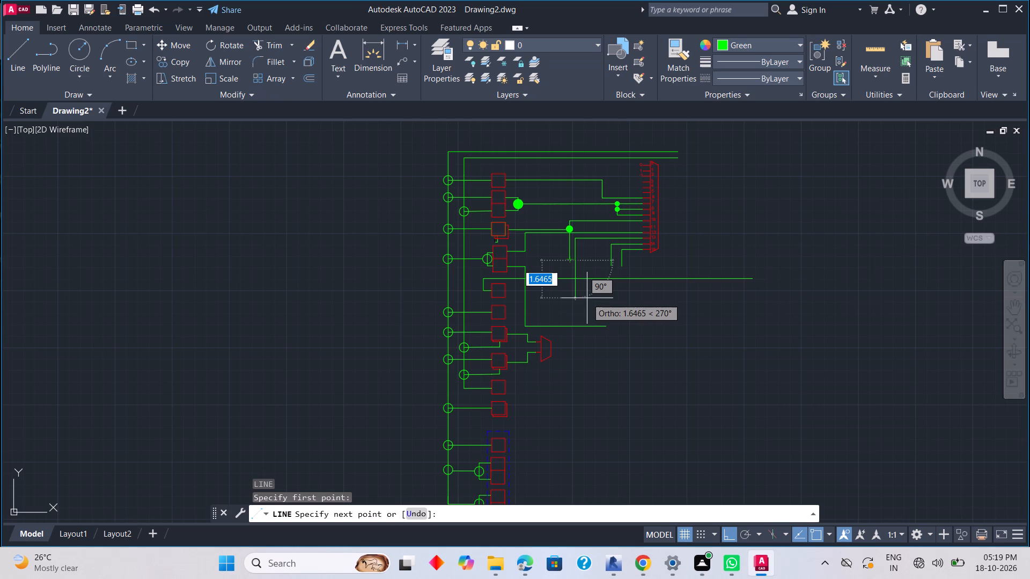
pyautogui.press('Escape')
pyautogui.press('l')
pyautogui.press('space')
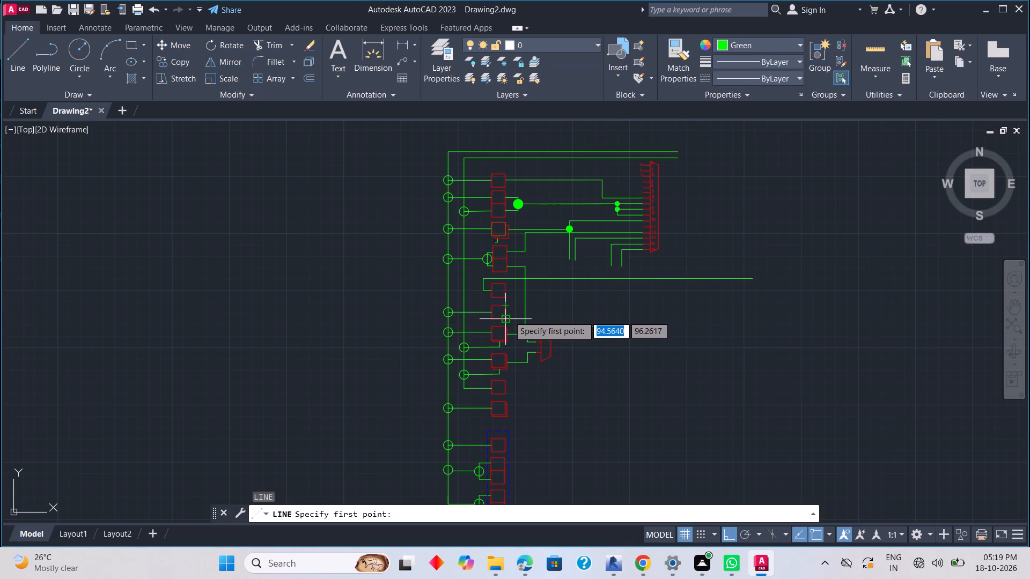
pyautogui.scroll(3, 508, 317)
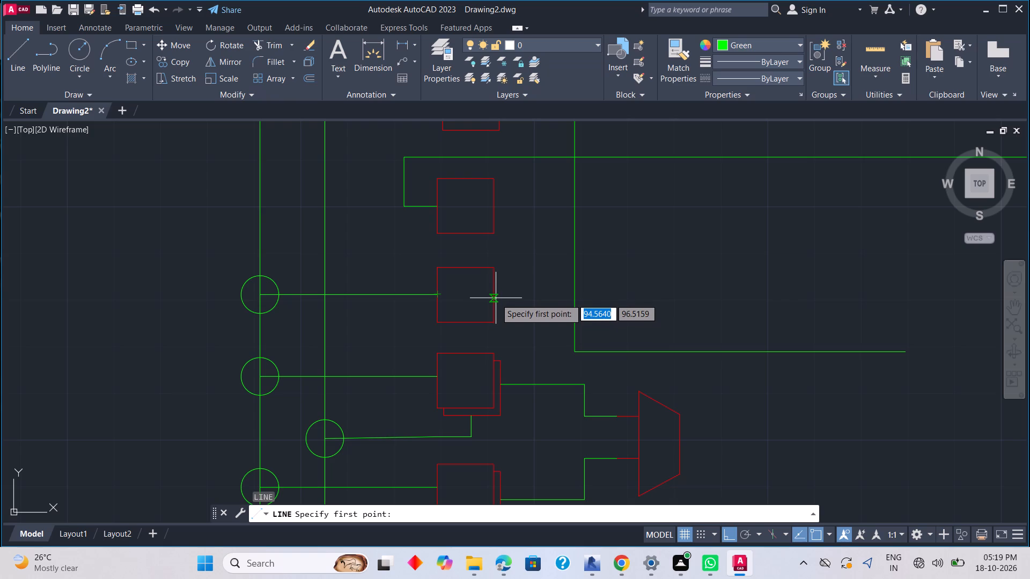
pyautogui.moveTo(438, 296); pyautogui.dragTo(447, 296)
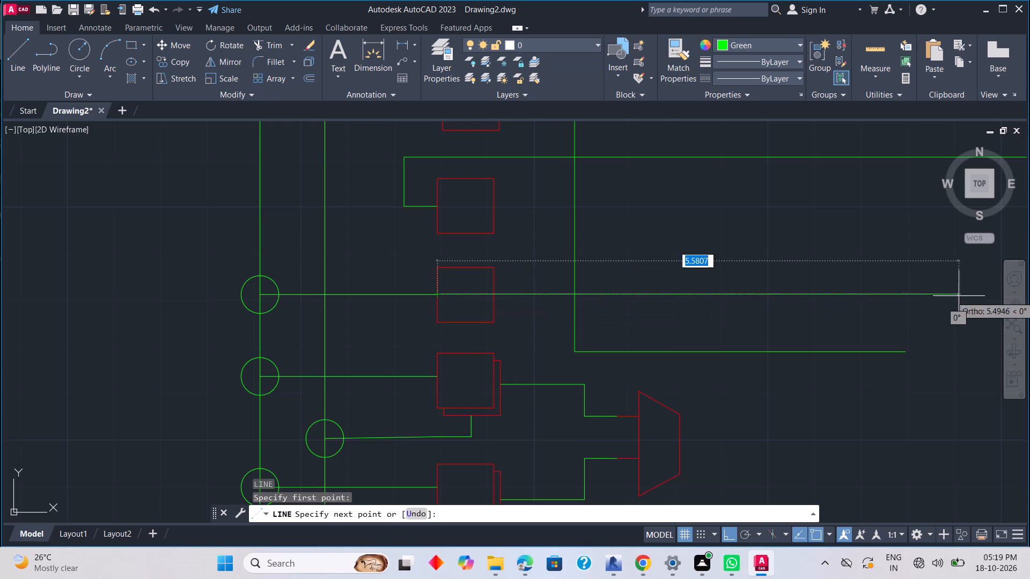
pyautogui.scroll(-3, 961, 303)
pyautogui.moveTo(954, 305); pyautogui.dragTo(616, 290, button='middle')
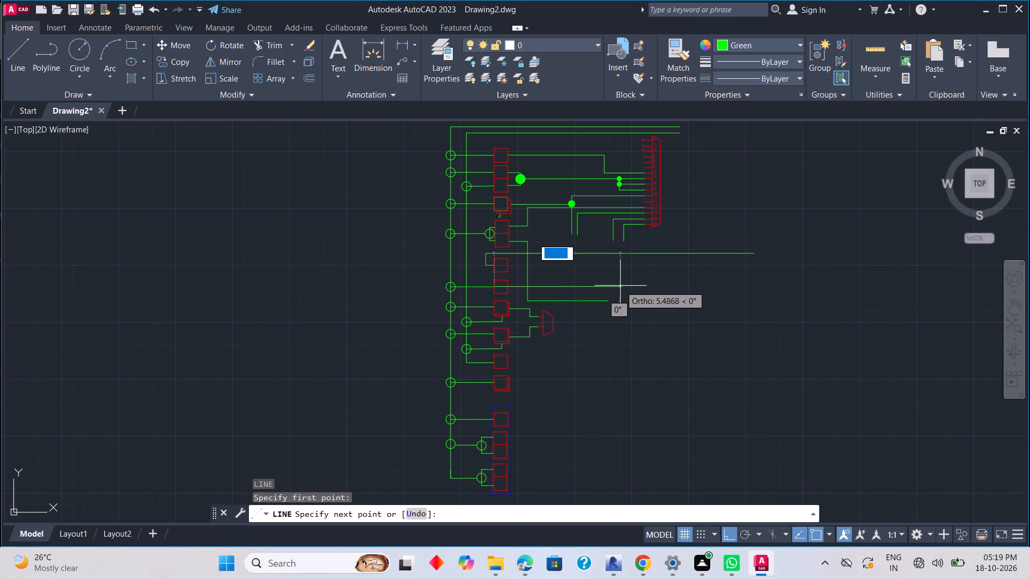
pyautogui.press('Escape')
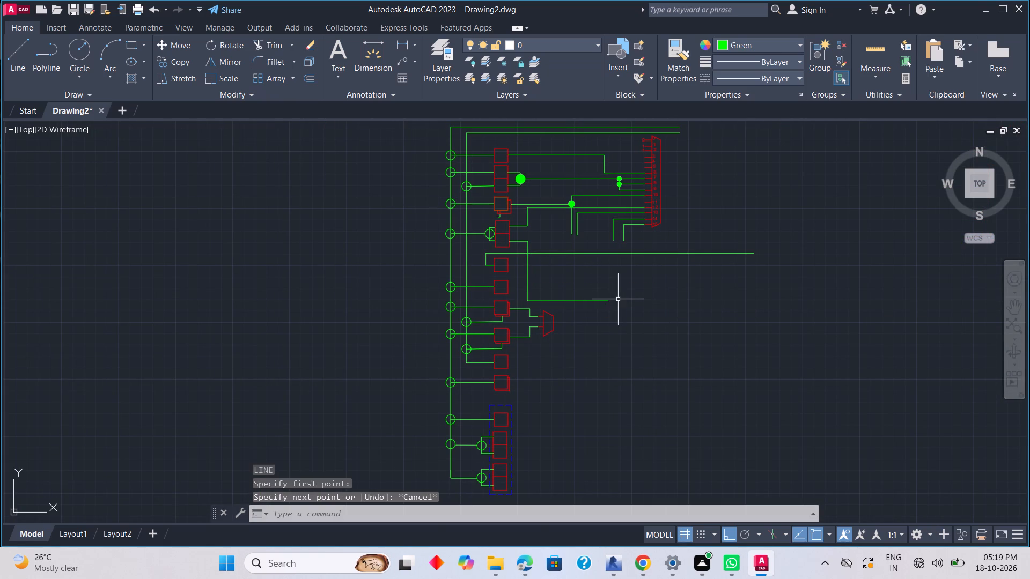
# Draw a horizontal green wire about 7.1 units rightward from the left edge of the second single box below the double box.
pyautogui.write('L')
pyautogui.press('space')
pyautogui.click(499, 288)
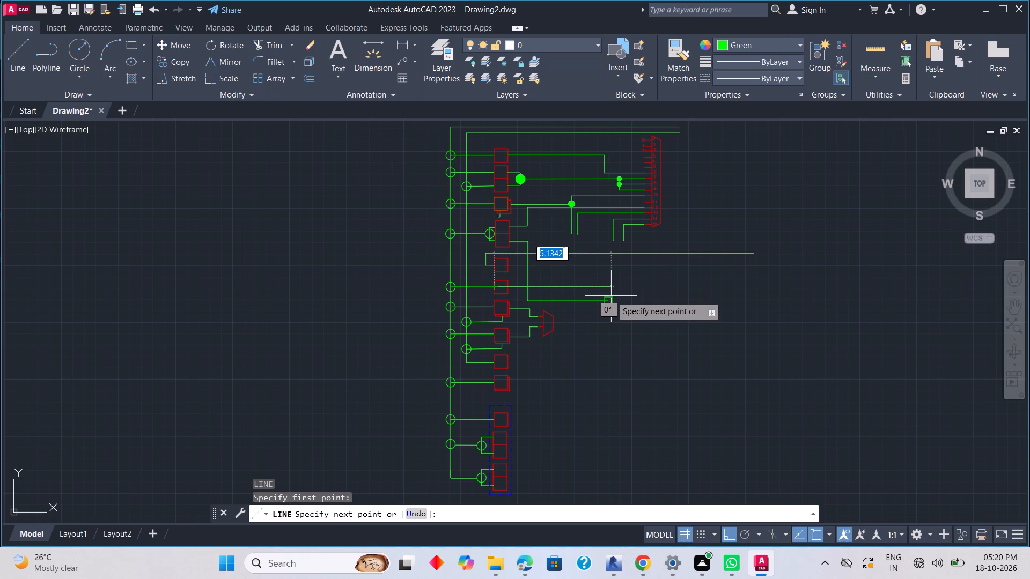
pyautogui.click(656, 294)
pyautogui.press('`')
pyautogui.press('Escape')
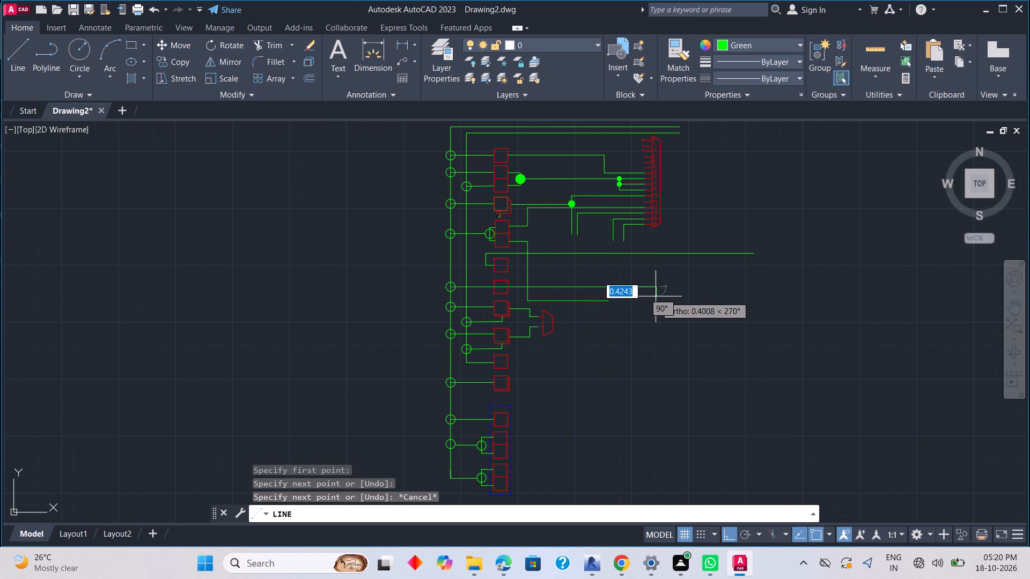
pyautogui.press('Escape')
# Extend the horizontal end of the double box's lower output wire about 2 units right, level with the end of the wire above.
pyautogui.press('space')
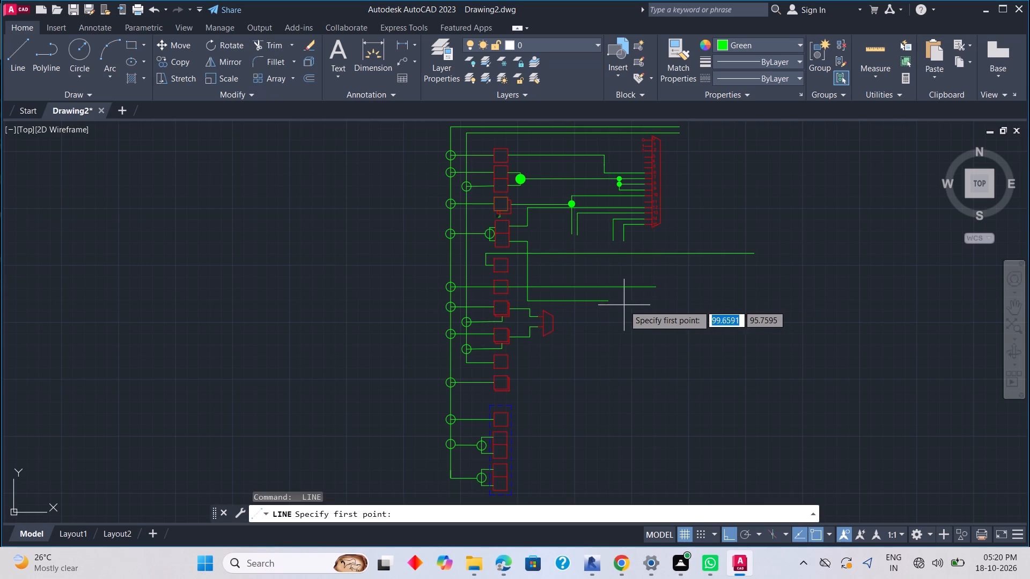
pyautogui.click(611, 303)
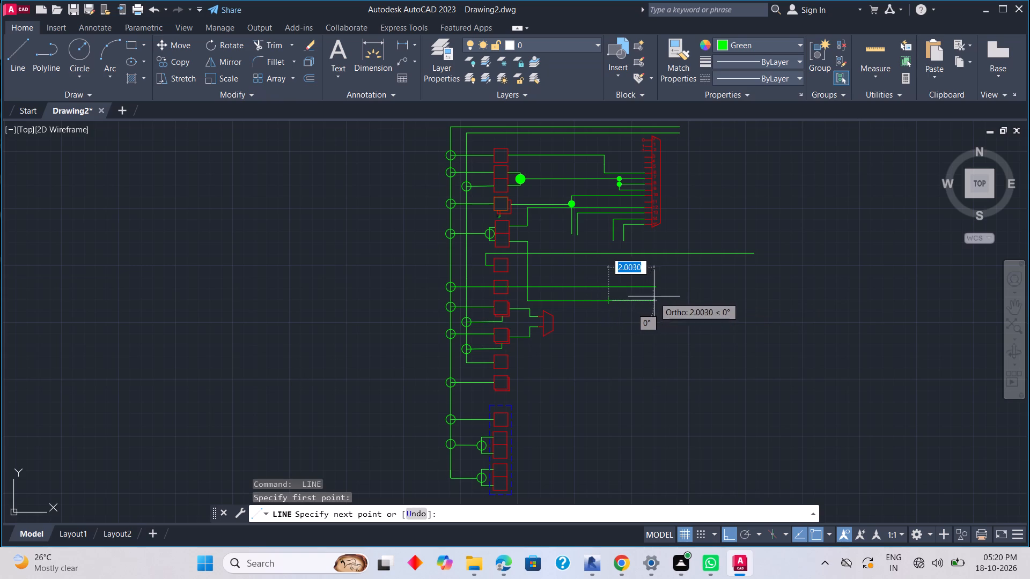
pyautogui.click(658, 306)
pyautogui.press('Escape')
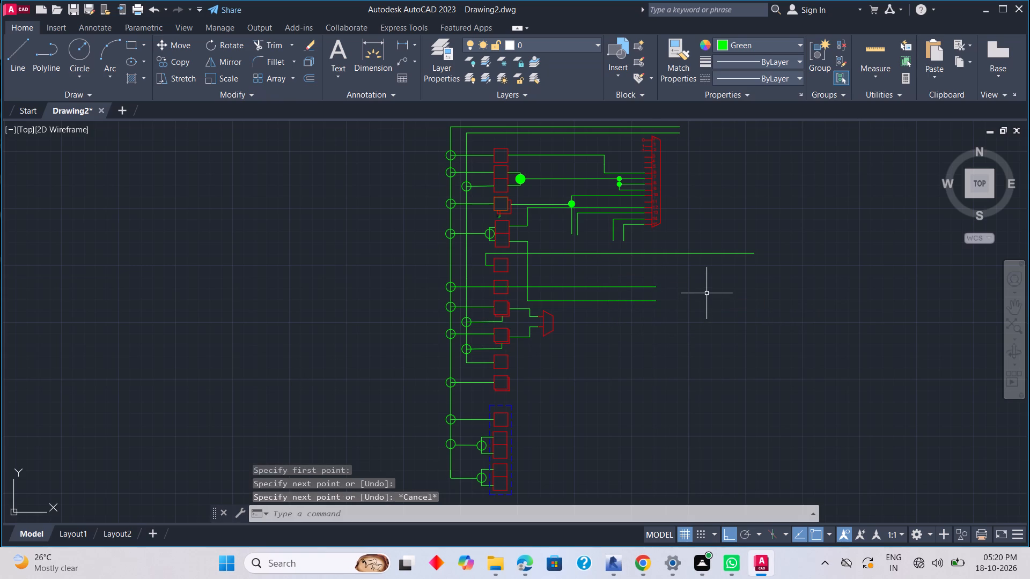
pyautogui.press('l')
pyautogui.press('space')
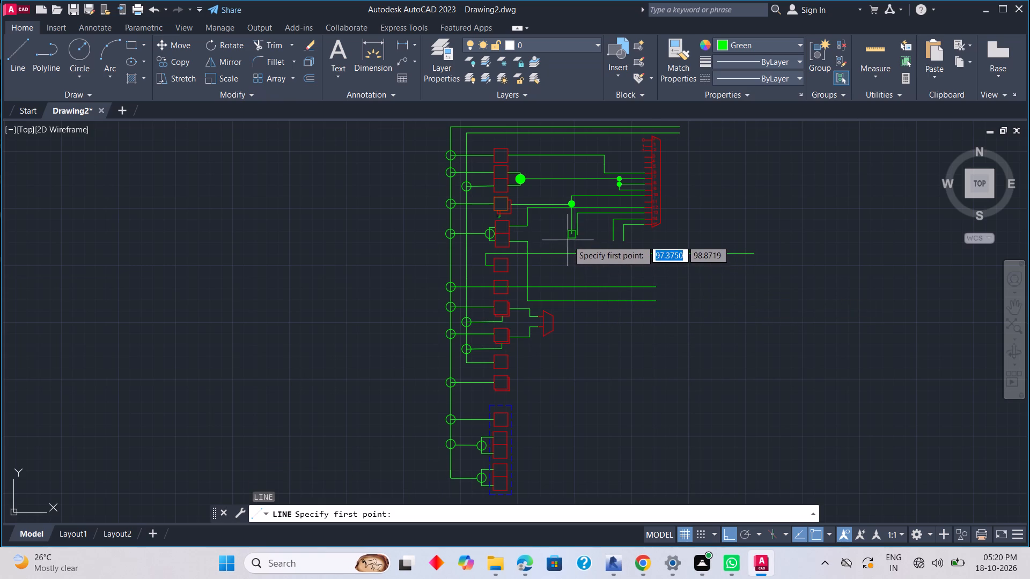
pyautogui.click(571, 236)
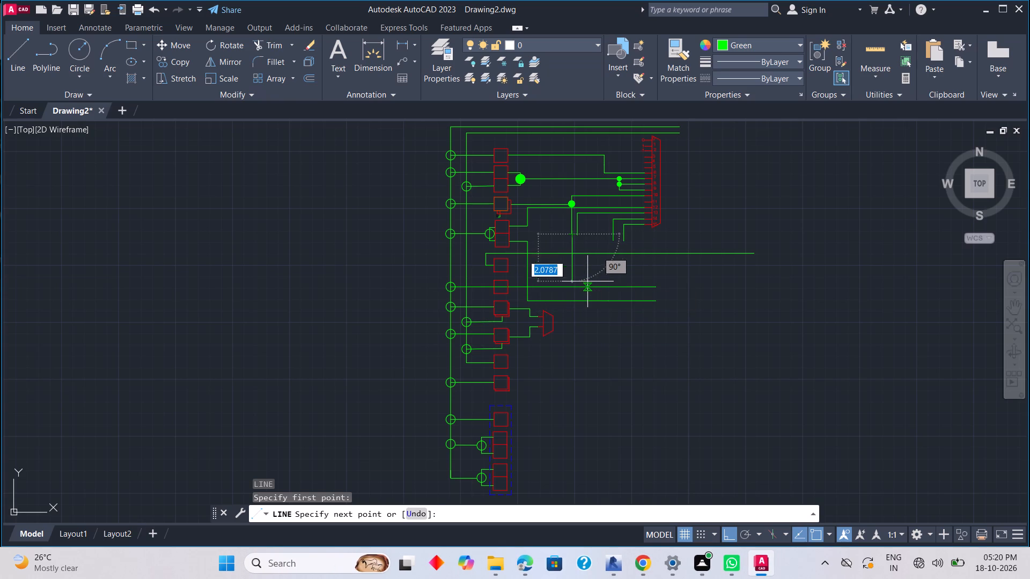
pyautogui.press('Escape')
# Extend the right-hand wire of the stub pair below the green junction dot about 2.3 units down, just across the second single box's horizontal wire.
pyautogui.press('space')
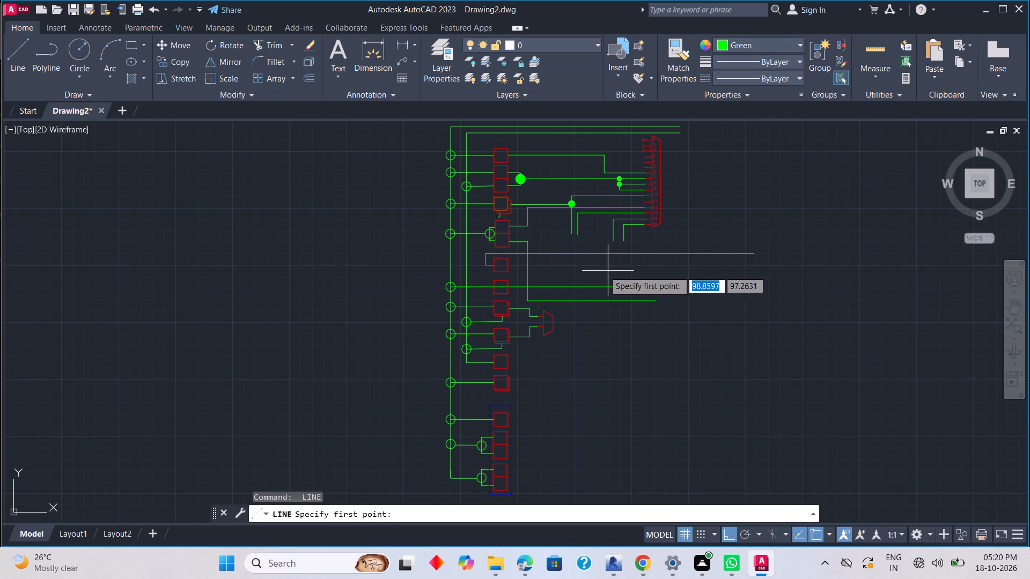
pyautogui.click(580, 233)
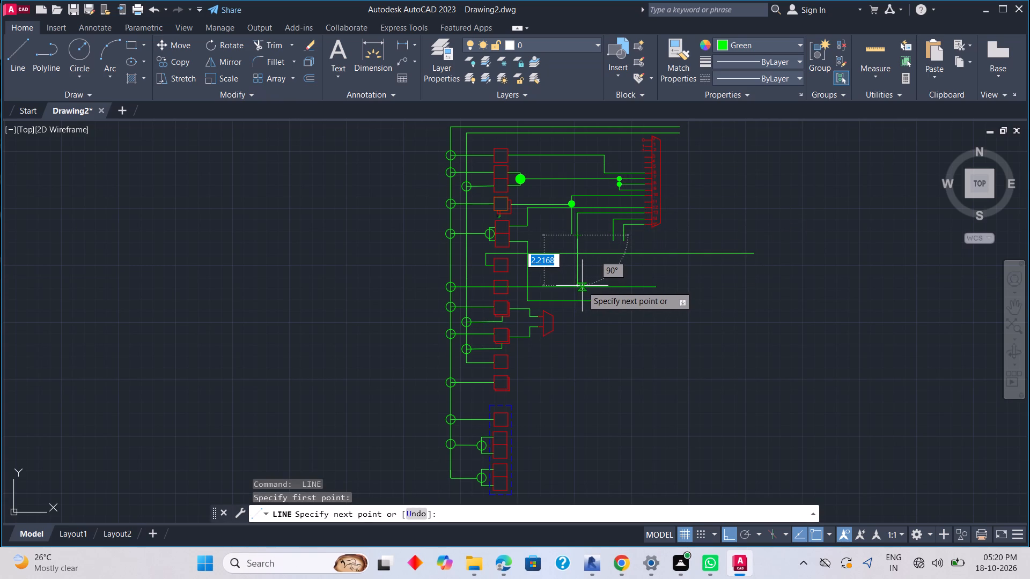
pyautogui.scroll(4, 583, 285)
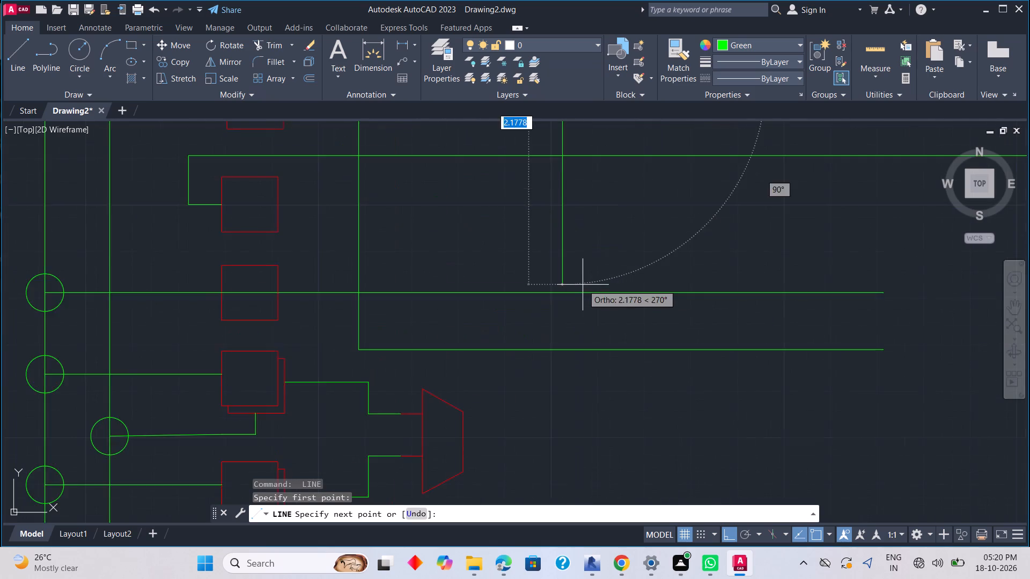
pyautogui.scroll(1, 583, 285)
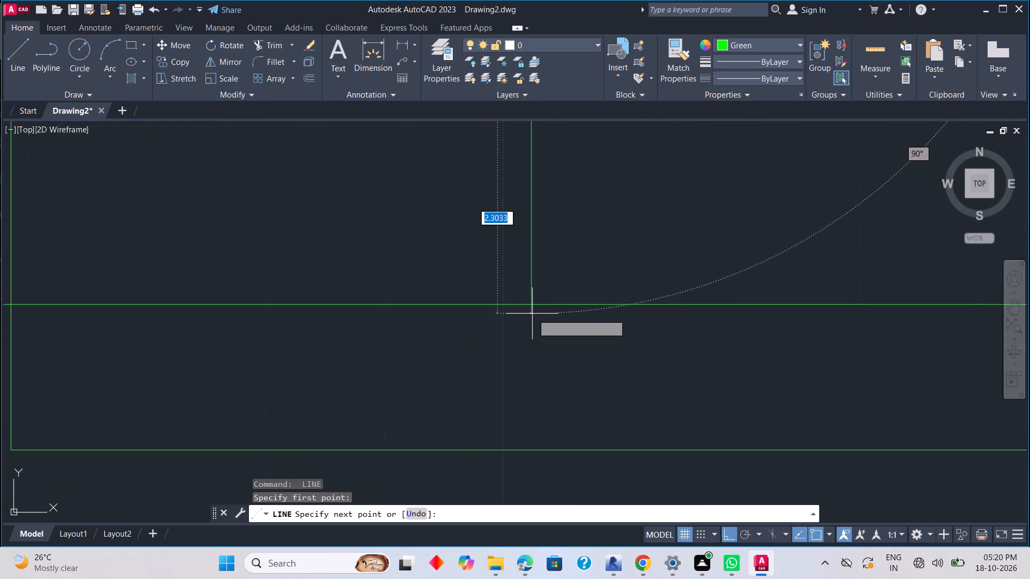
pyautogui.click(532, 315)
pyautogui.press('Escape')
pyautogui.press('Escape')
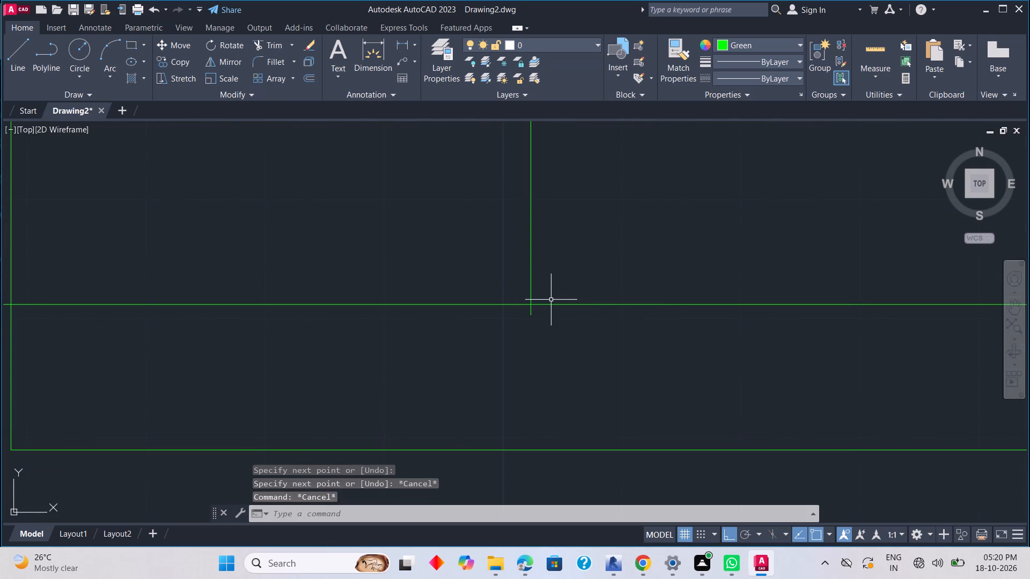
# Trim the short overshoot of that vertical wire below the second single box's horizontal wire.
pyautogui.press('Escape')
pyautogui.press('Escape')
pyautogui.press('t')
pyautogui.press('r')
pyautogui.press('space')
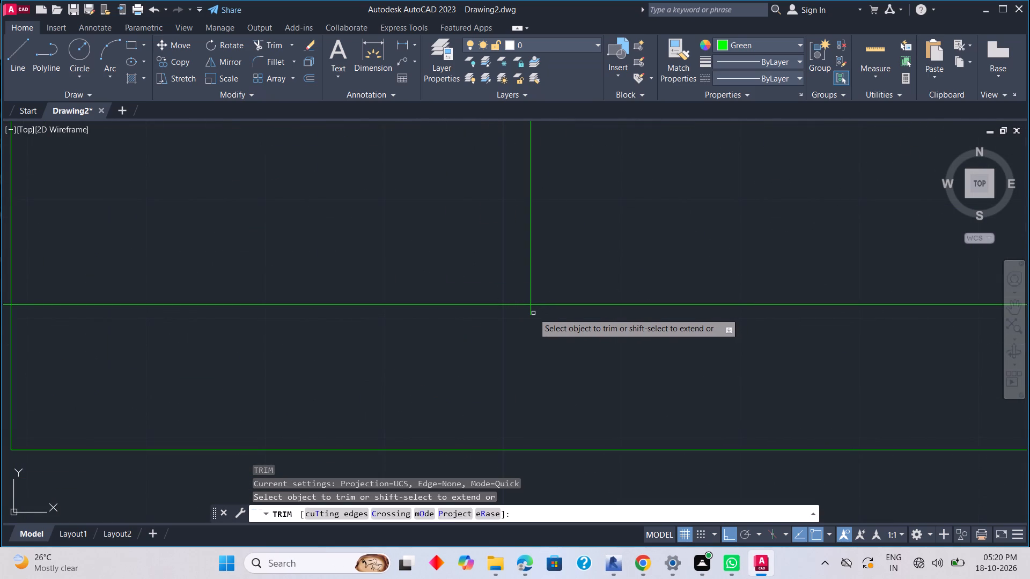
pyautogui.click(532, 313)
pyautogui.press('Escape')
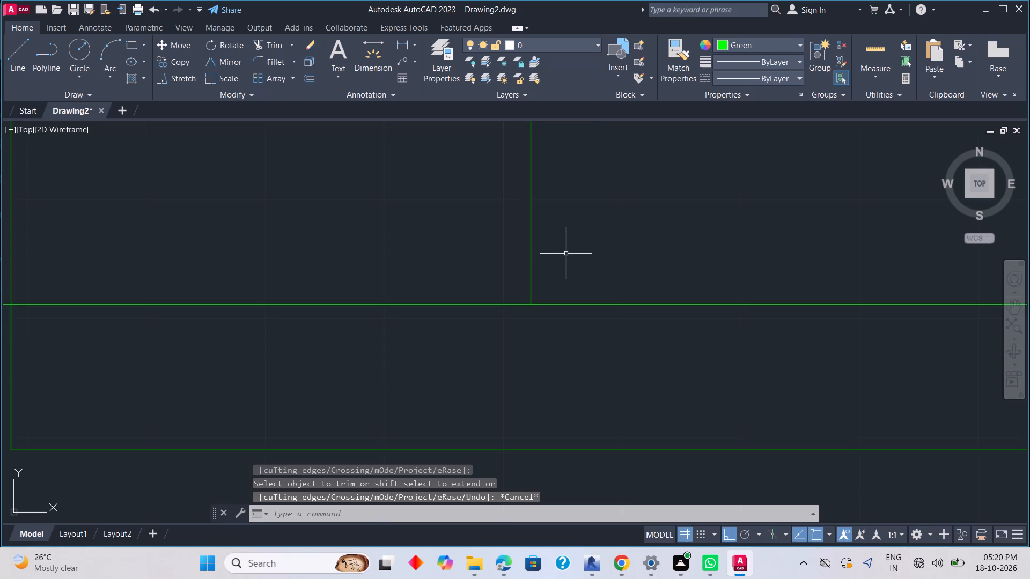
# Extend the left-hand wire below the green junction dot about 2.6 units down and 3.7 units right, running between the two lower horizontal wires.
pyautogui.scroll(-3, 566, 252)
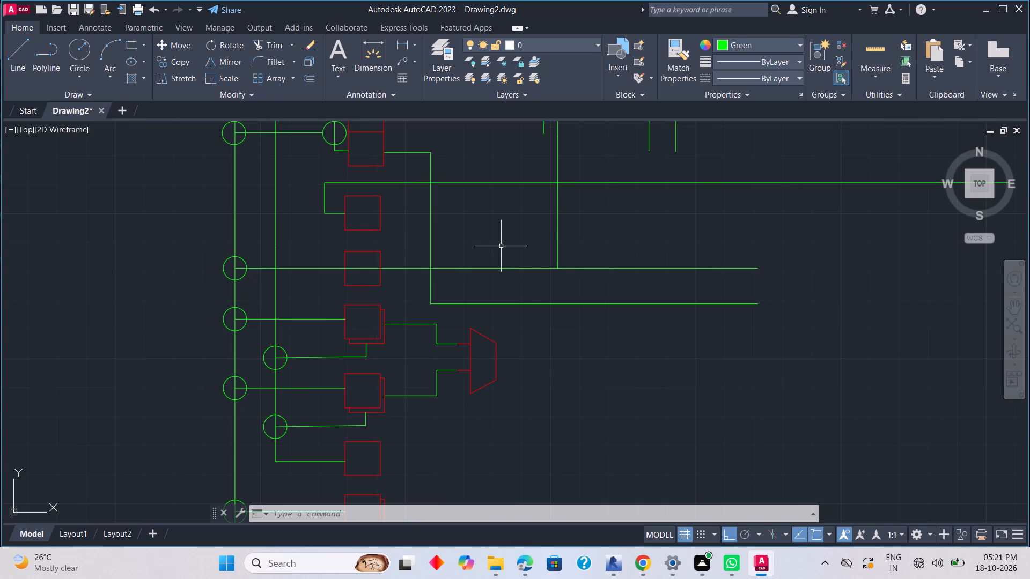
pyautogui.press('l')
pyautogui.press('space')
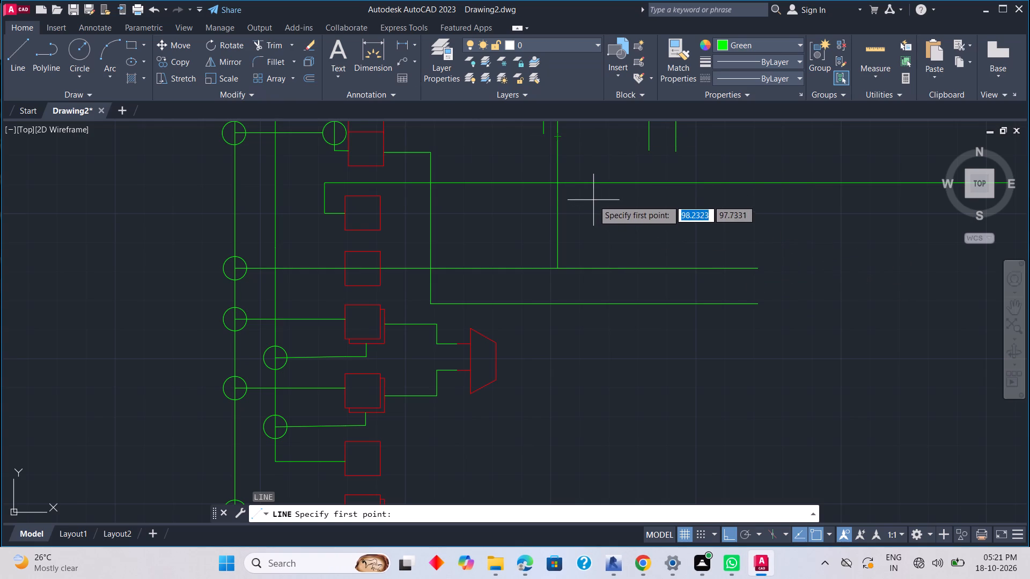
pyautogui.moveTo(514, 175); pyautogui.dragTo(527, 206, button='middle')
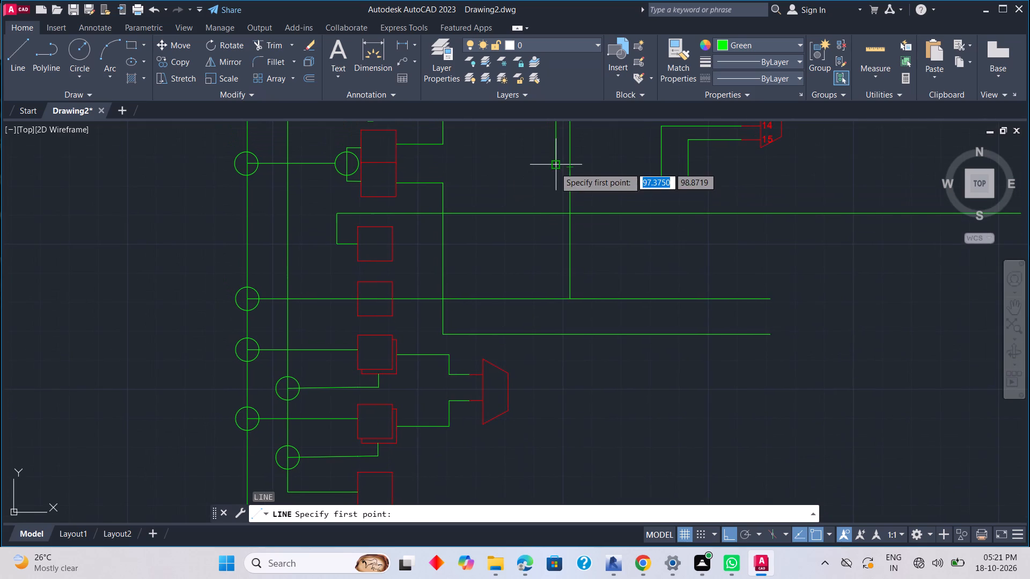
pyautogui.click(555, 166)
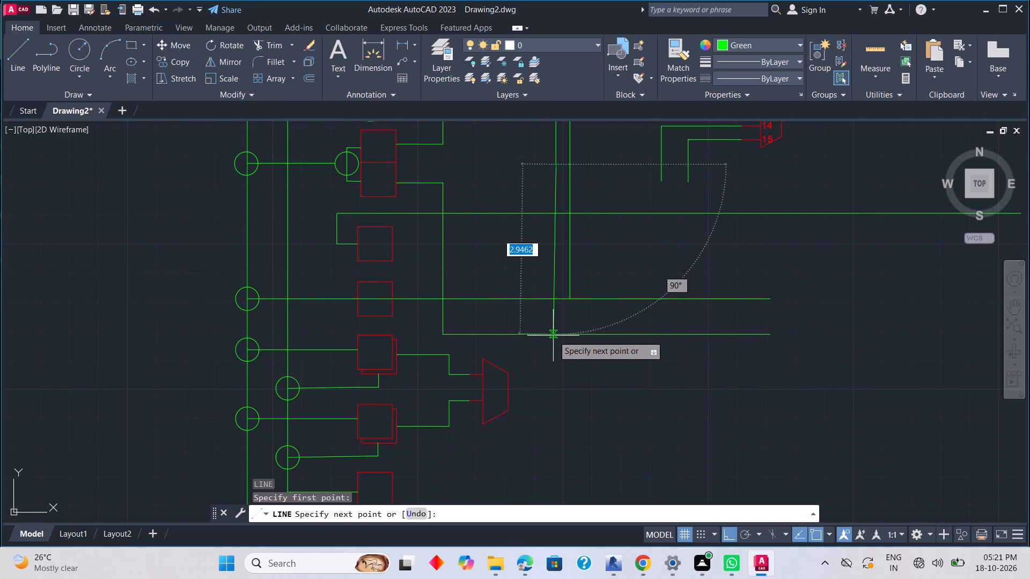
pyautogui.scroll(3, 553, 335)
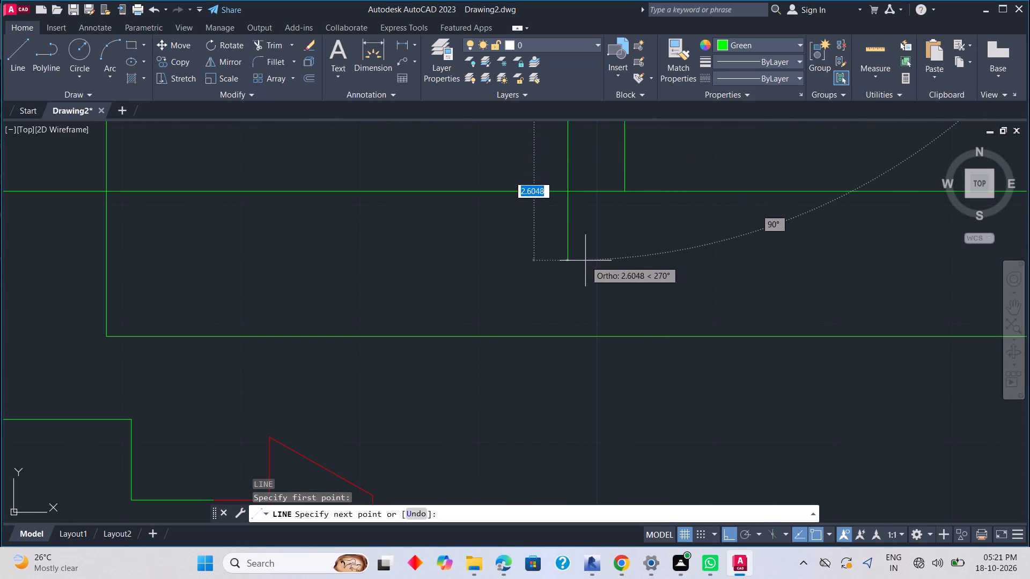
pyautogui.click(585, 261)
pyautogui.scroll(-4, 714, 268)
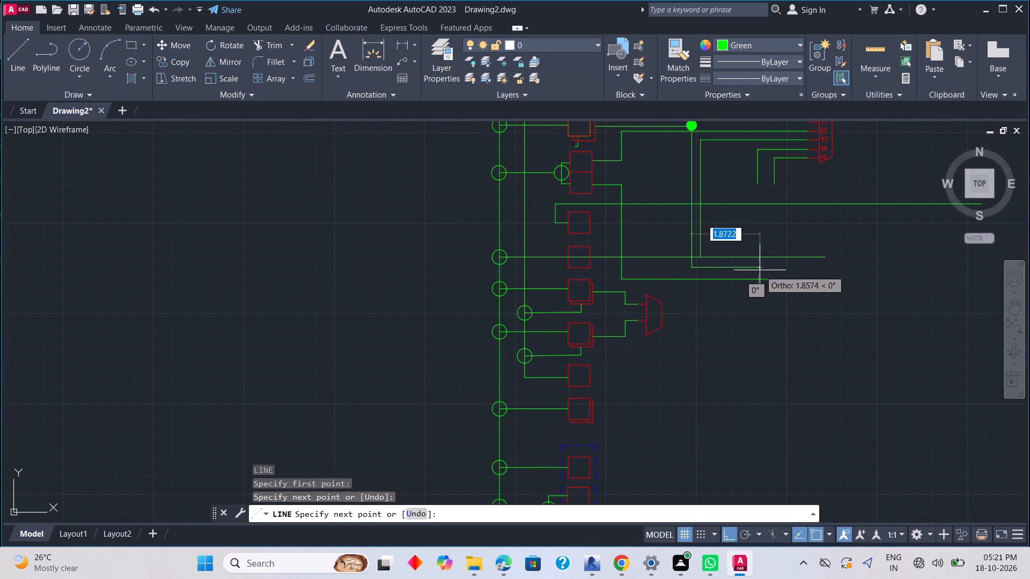
pyautogui.scroll(1, 815, 265)
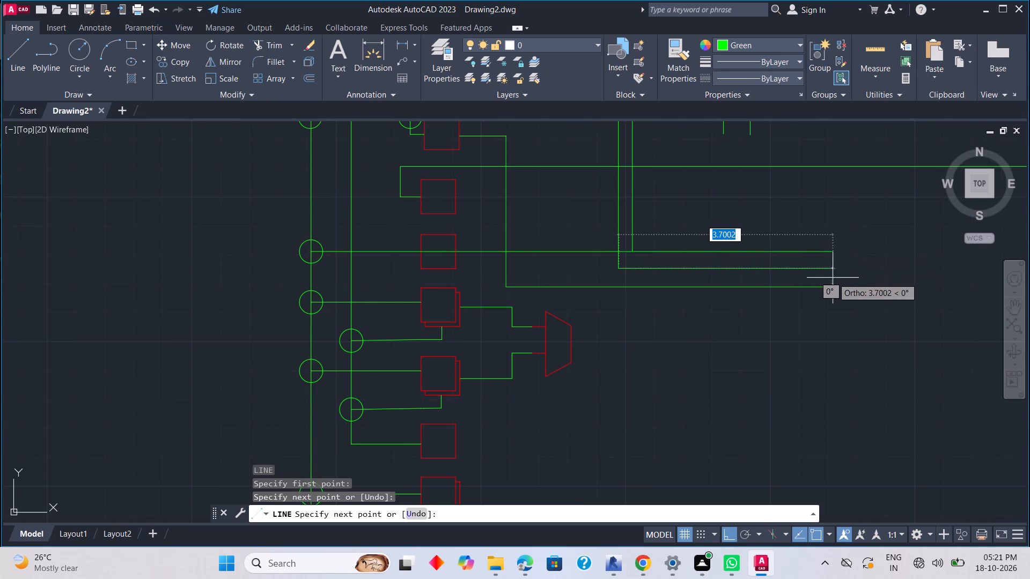
pyautogui.click(832, 270)
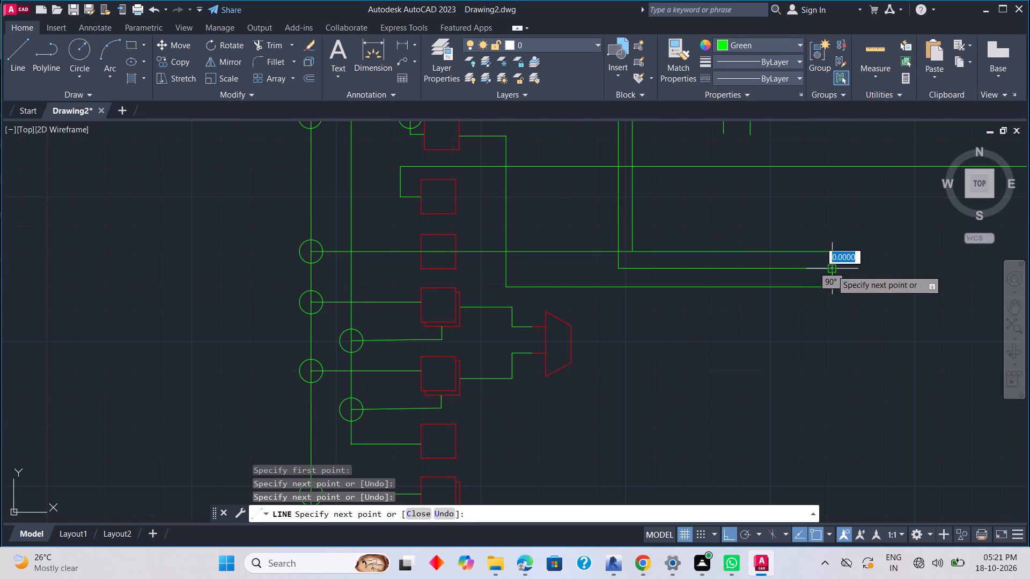
pyautogui.press('Escape')
# Extend the vertical wire from connector pin 15 about 8.5 units down, past all the horizontal wires.
pyautogui.scroll(-2, 548, 353)
pyautogui.moveTo(580, 351); pyautogui.dragTo(578, 322, button='middle')
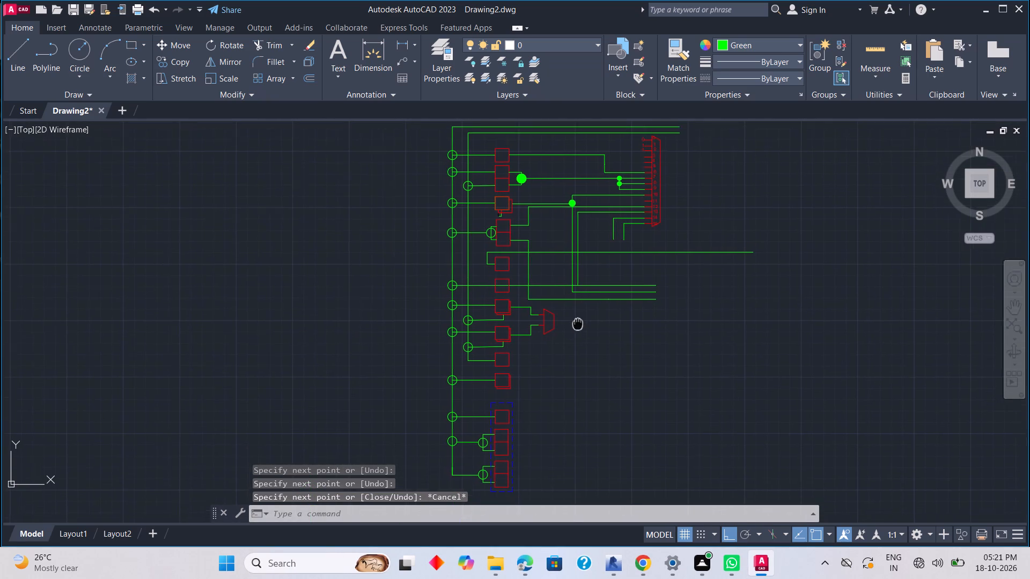
pyautogui.moveTo(578, 322); pyautogui.dragTo(577, 313, button='middle')
pyautogui.moveTo(586, 299); pyautogui.dragTo(573, 225, button='middle')
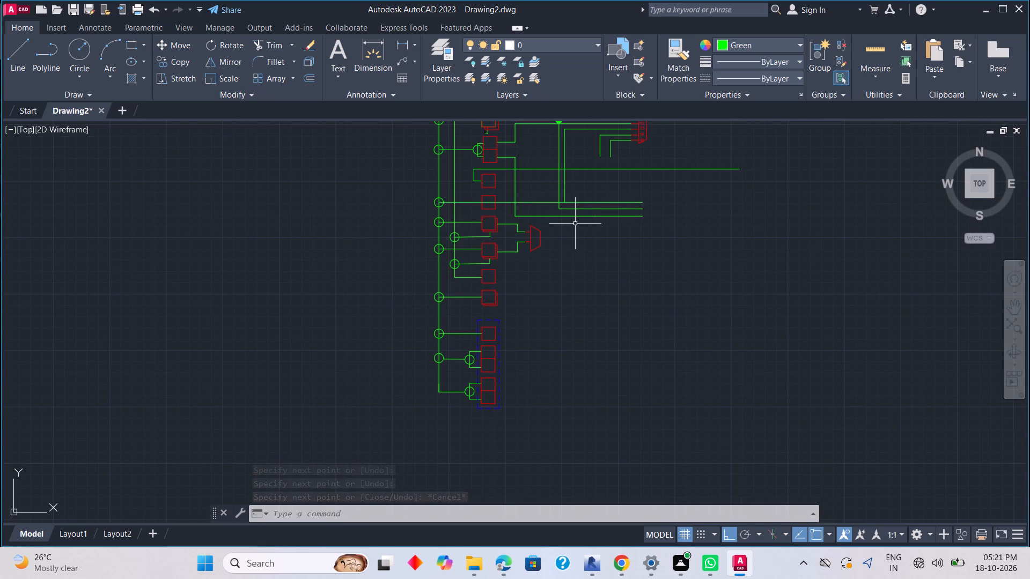
pyautogui.press('l')
pyautogui.press('space')
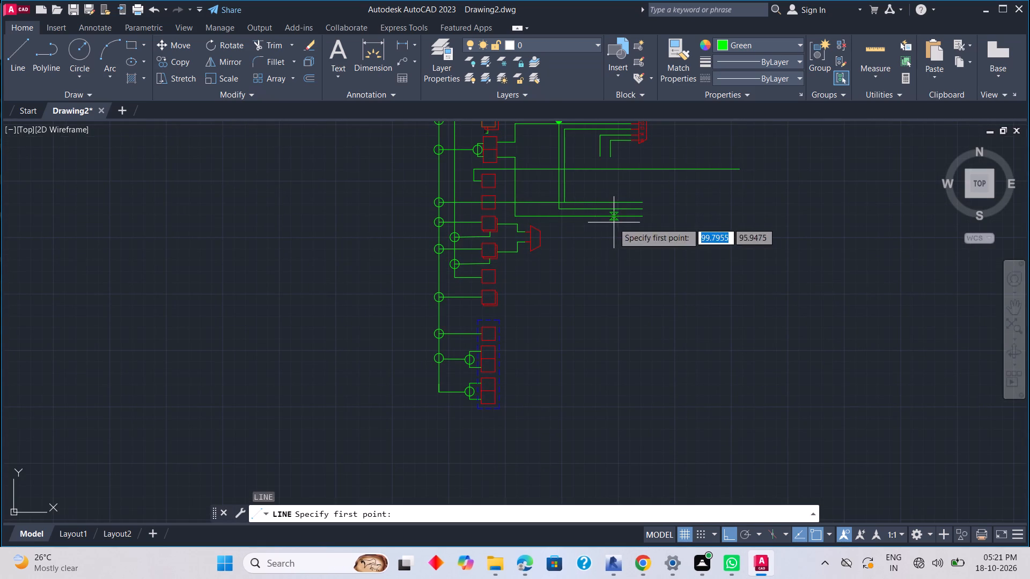
pyautogui.click(611, 158)
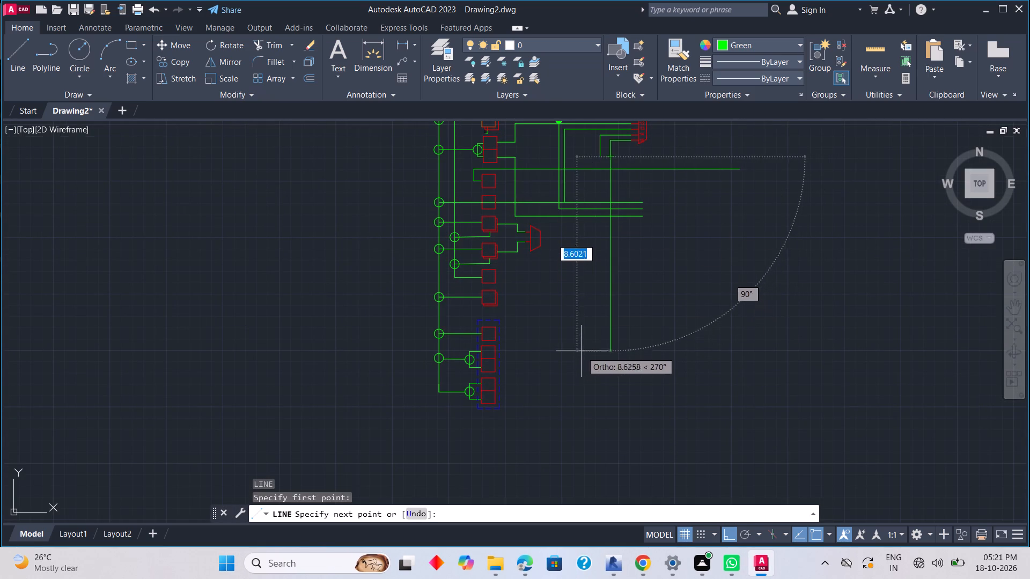
pyautogui.click(583, 346)
pyautogui.press('Escape')
# Extend the vertical wire from connector pin 14 straight down, ending slightly below the end of pin 15's wire.
pyautogui.write('L')
pyautogui.press('space')
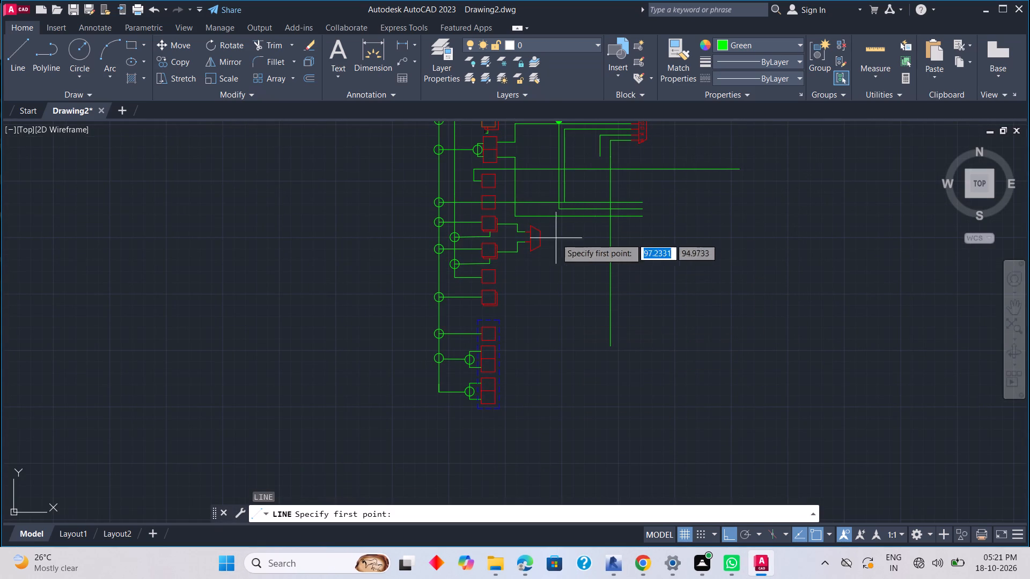
pyautogui.click(601, 152)
pyautogui.click(588, 351)
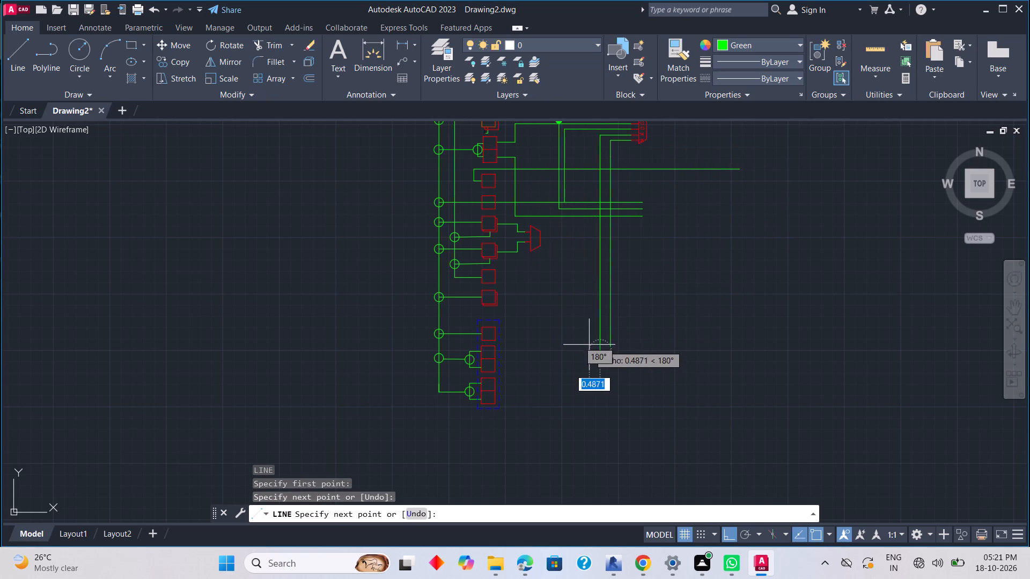
pyautogui.press('Escape')
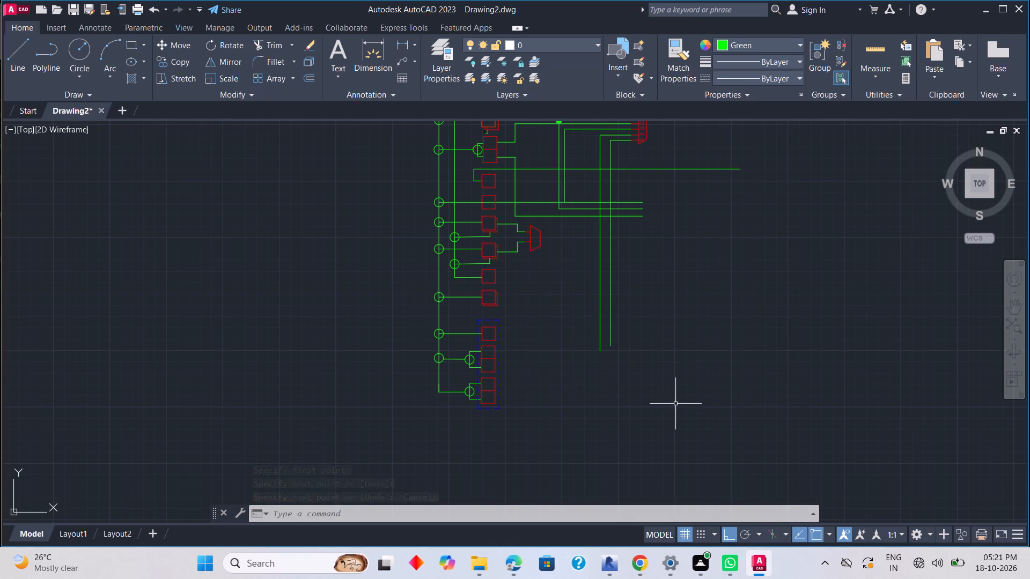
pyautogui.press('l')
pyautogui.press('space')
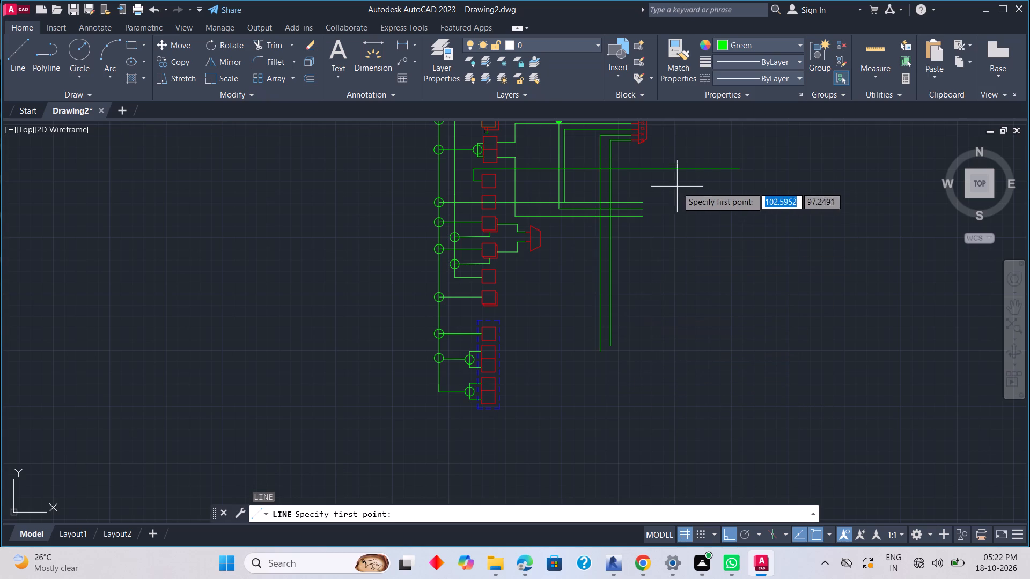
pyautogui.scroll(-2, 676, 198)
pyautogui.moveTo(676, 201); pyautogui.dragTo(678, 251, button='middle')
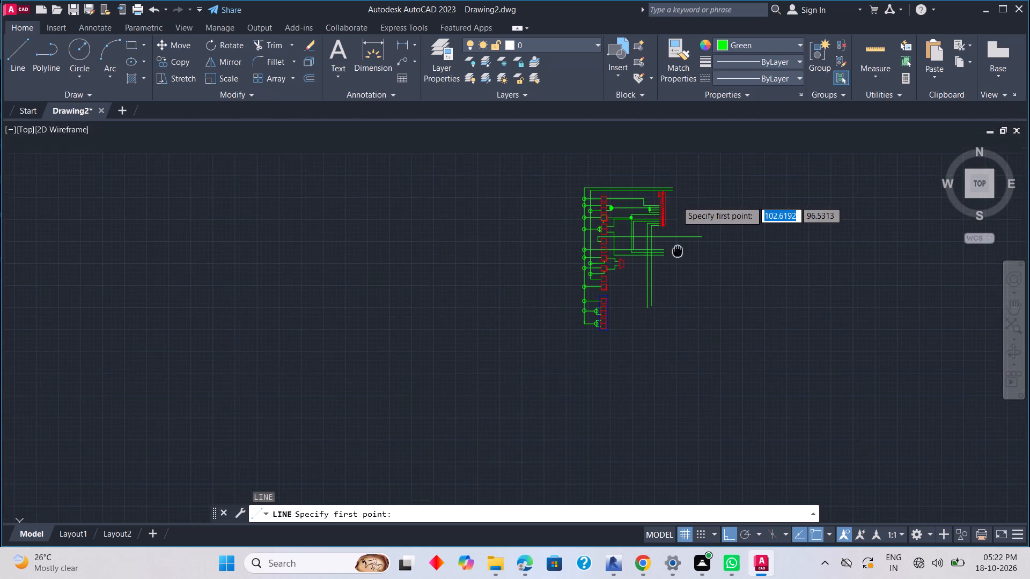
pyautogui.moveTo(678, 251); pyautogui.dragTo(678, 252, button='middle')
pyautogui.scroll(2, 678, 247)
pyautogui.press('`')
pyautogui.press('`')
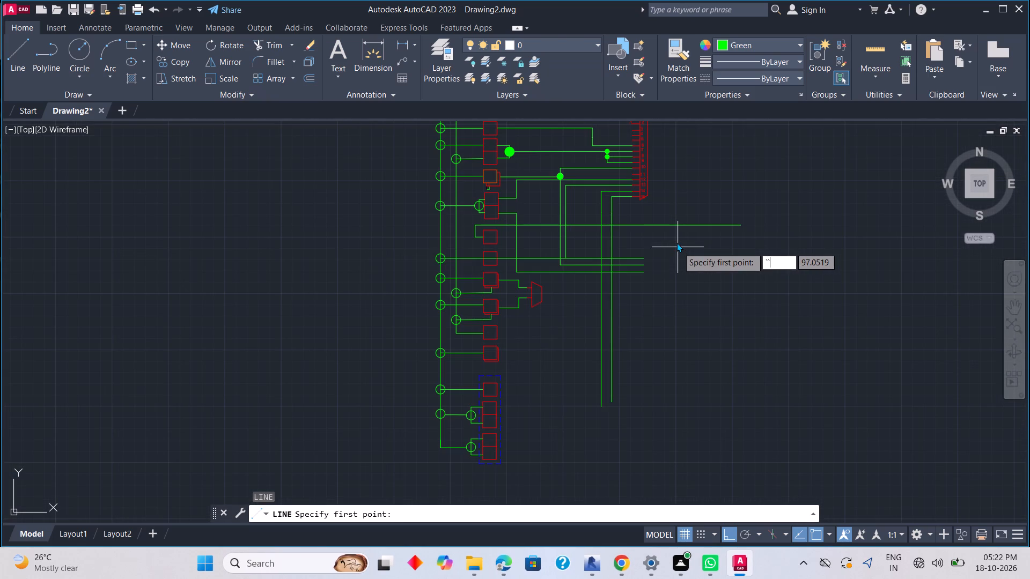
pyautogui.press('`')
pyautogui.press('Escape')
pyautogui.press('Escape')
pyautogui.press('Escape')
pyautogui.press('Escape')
# Draw a horizontal green wire about 8.4 units rightward from the left edge of the first single box below the double box.
pyautogui.press('l')
pyautogui.press('space')
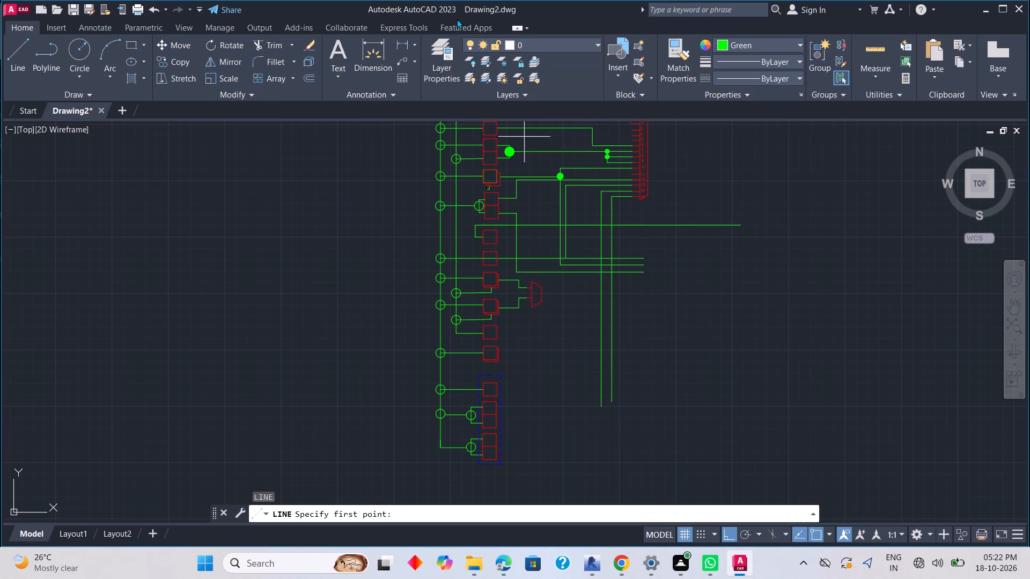
pyautogui.scroll(4, 519, 246)
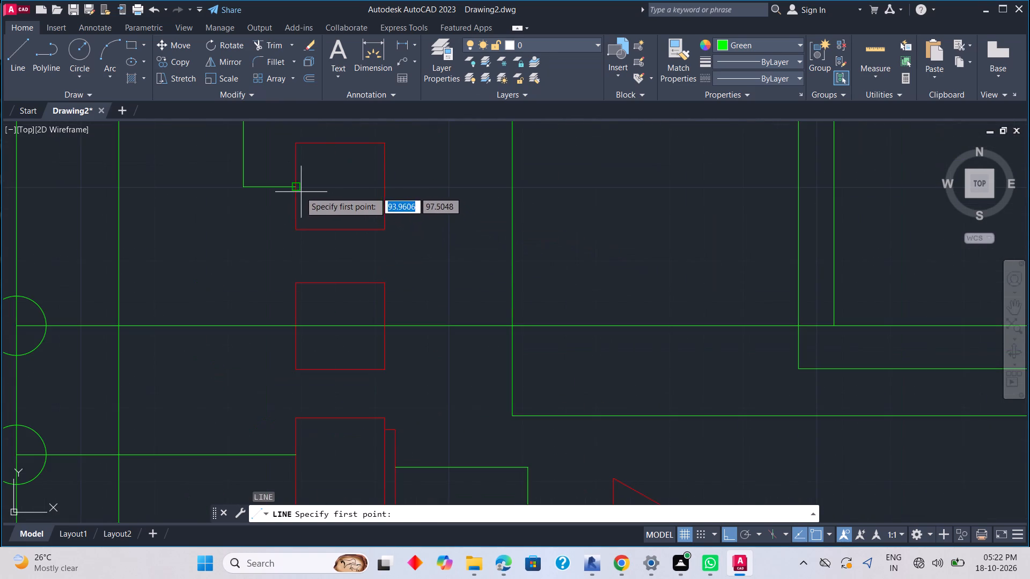
pyautogui.click(297, 190)
pyautogui.scroll(-4, 827, 205)
pyautogui.moveTo(853, 206); pyautogui.dragTo(535, 231, button='middle')
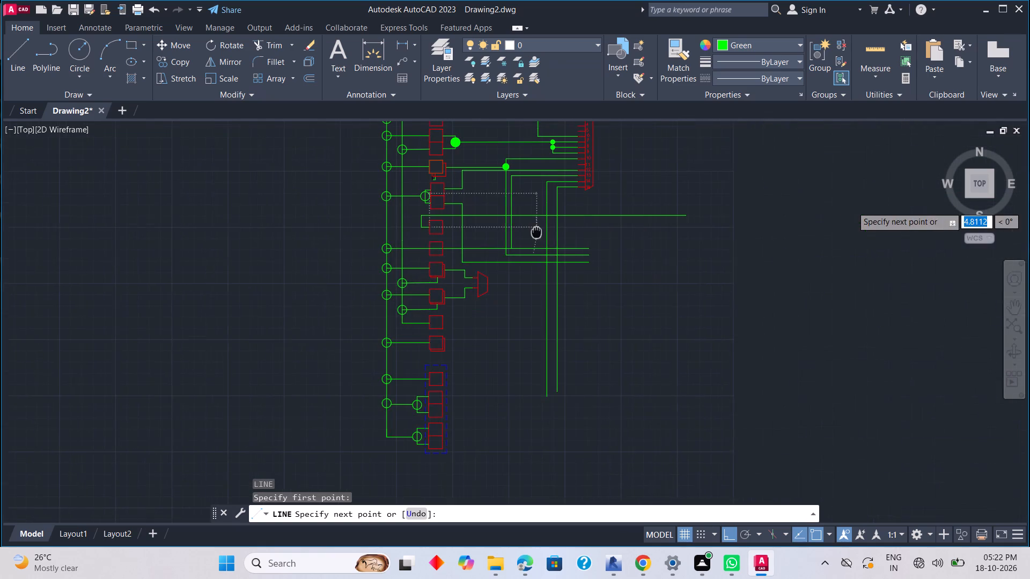
pyautogui.moveTo(535, 231); pyautogui.dragTo(534, 231, button='middle')
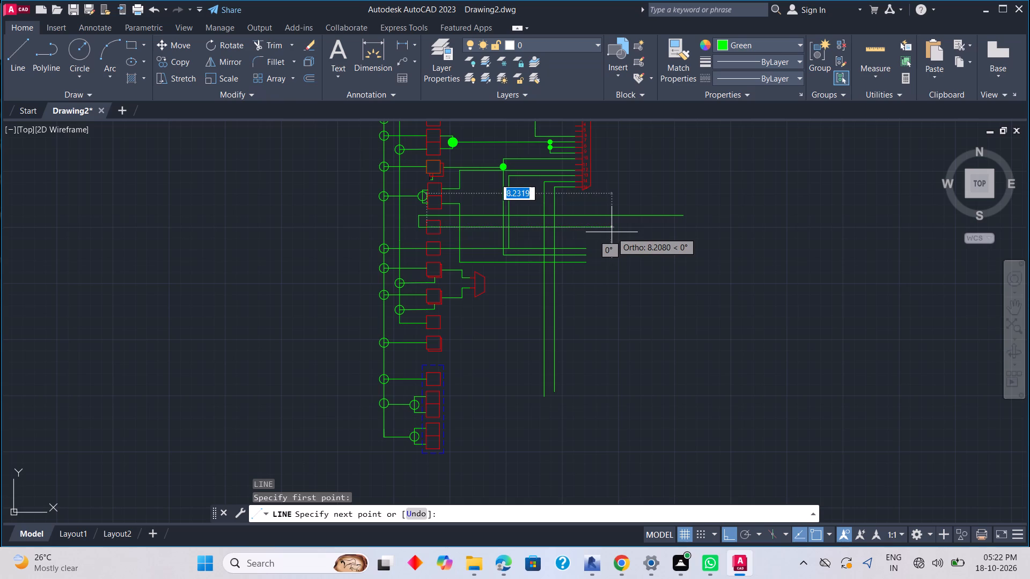
pyautogui.click(617, 232)
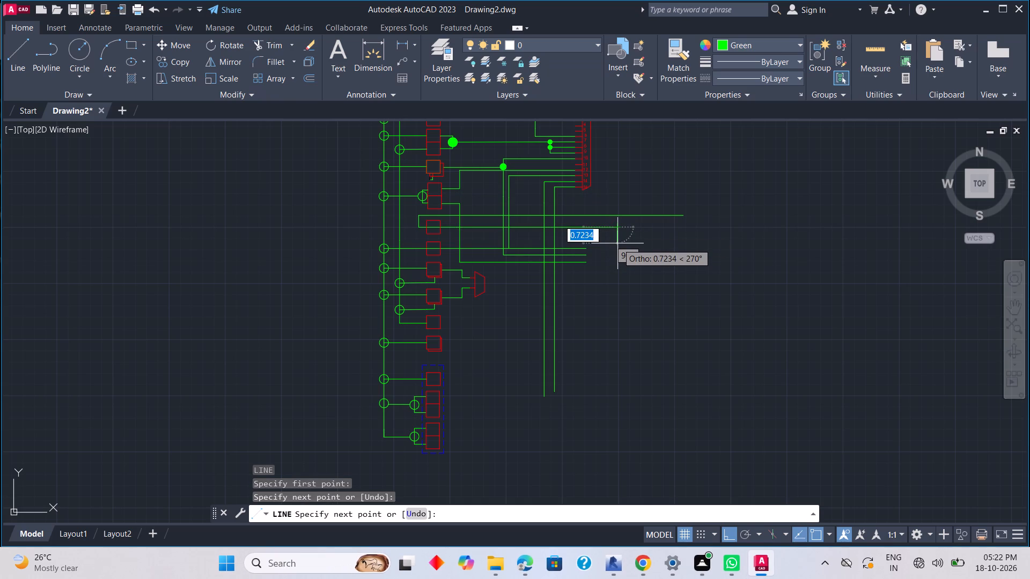
pyautogui.click(617, 243)
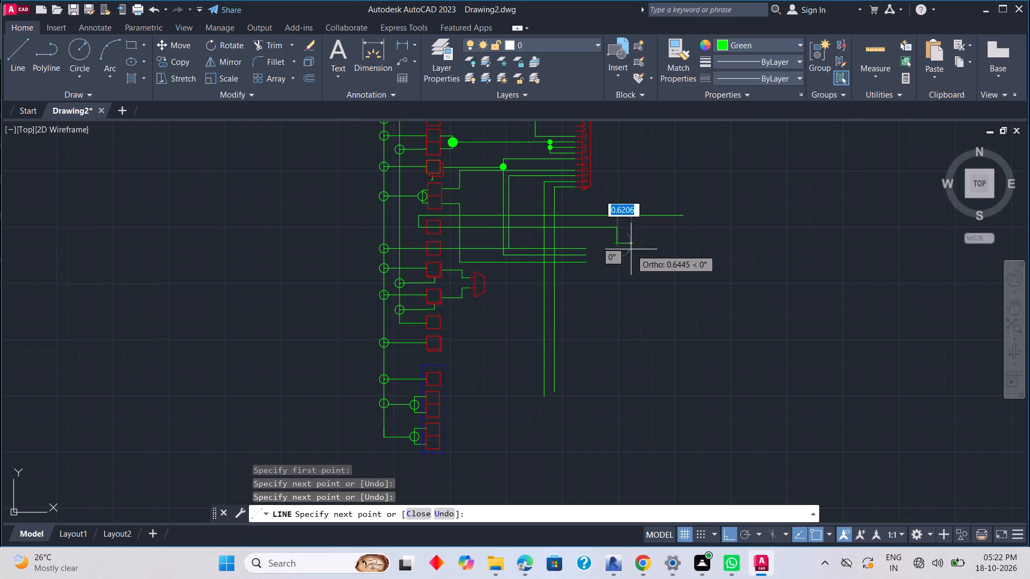
pyautogui.hotkey('ctrl', 'z')
pyautogui.press('Escape')
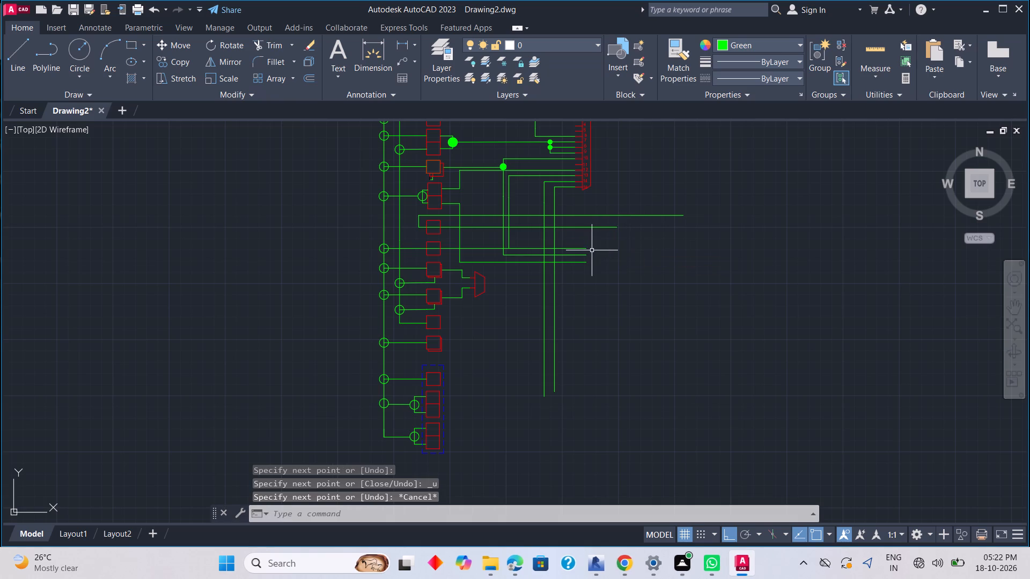
# Set the current drawing colour to red.
pyautogui.click(729, 44)
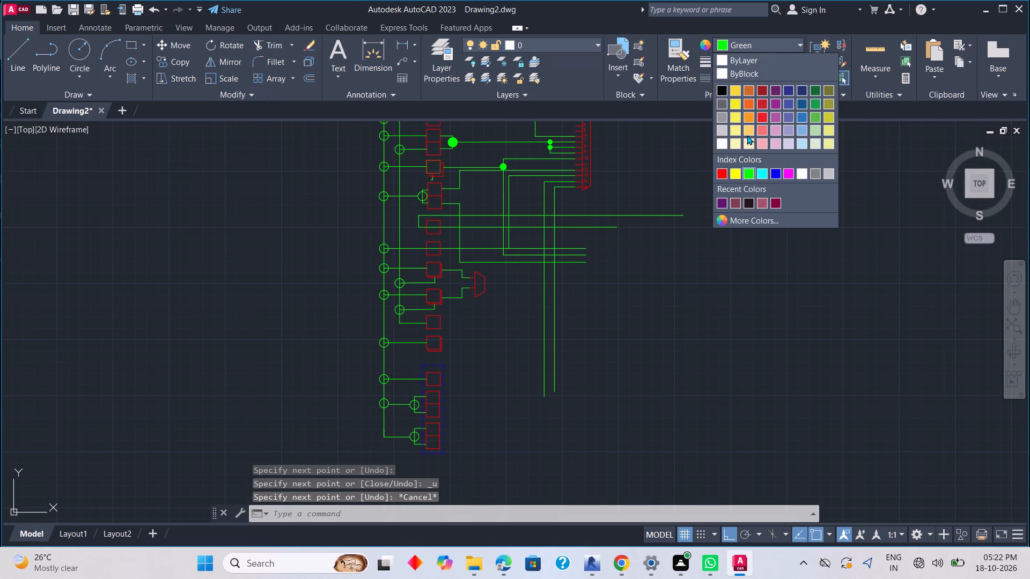
pyautogui.click(723, 171)
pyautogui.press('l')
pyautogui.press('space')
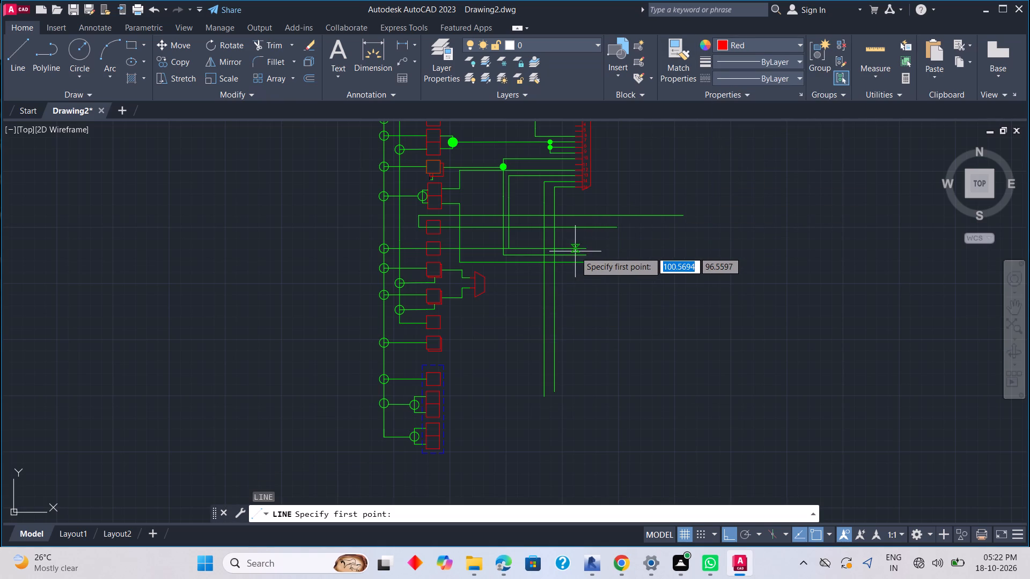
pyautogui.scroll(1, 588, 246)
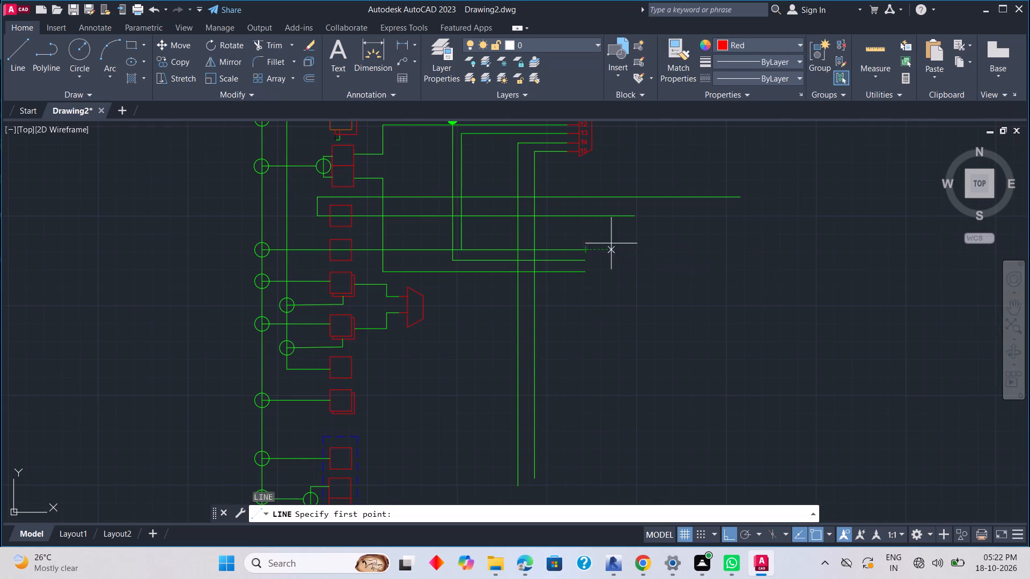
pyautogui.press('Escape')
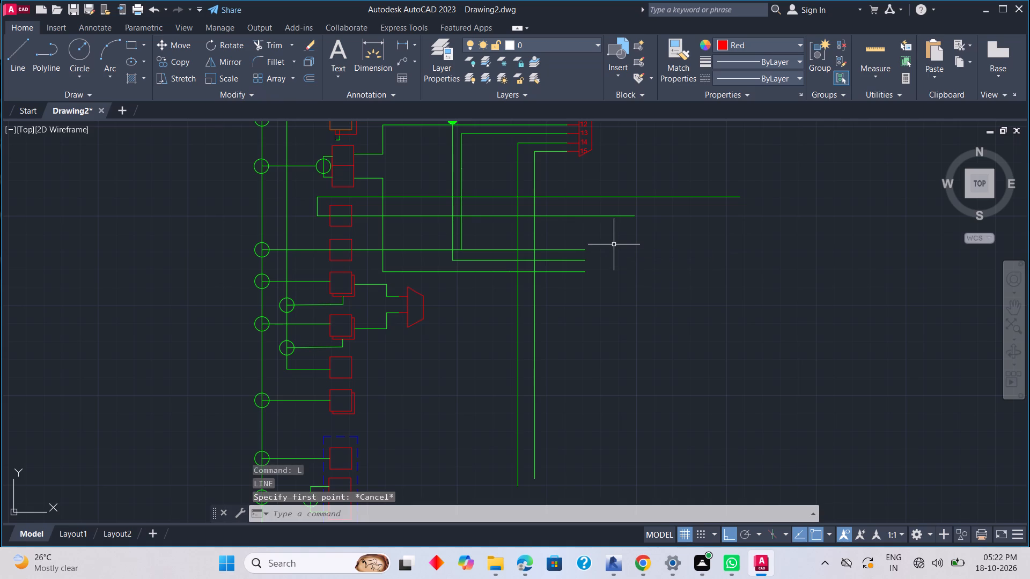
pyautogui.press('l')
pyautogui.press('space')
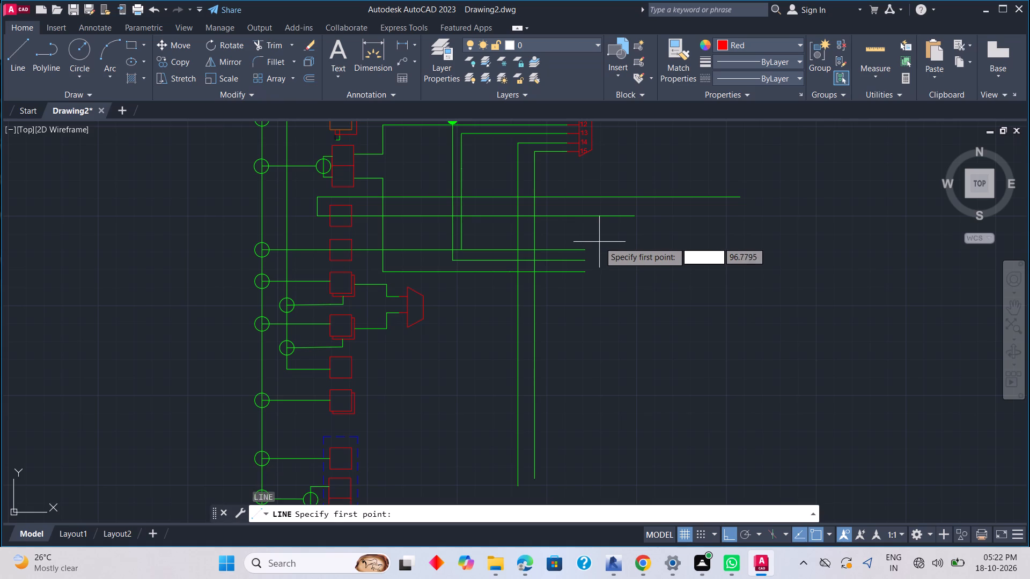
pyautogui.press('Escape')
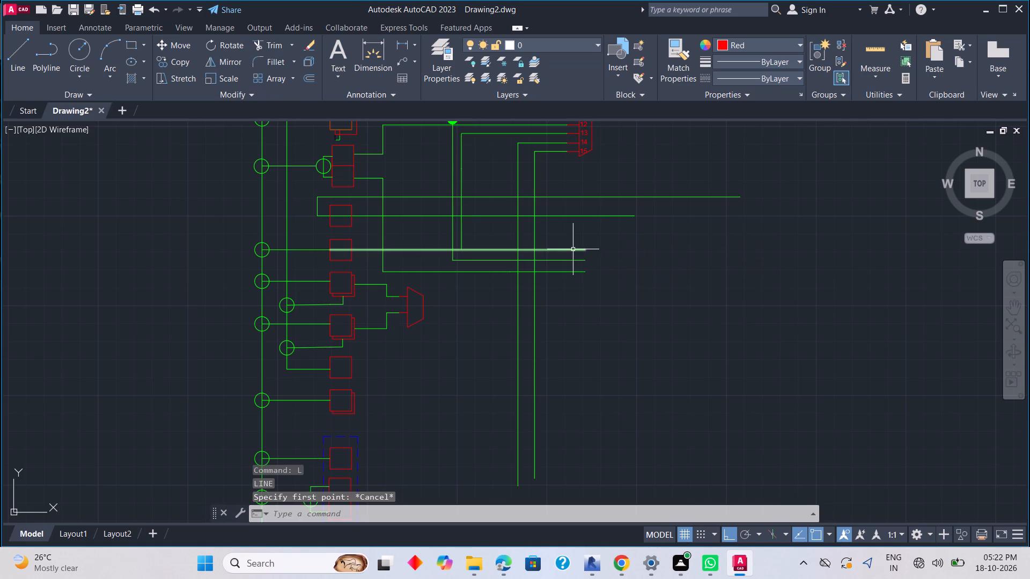
# Draw a vertical red line across the three parallel horizontal wires, just short of their free ends.
pyautogui.press('l')
pyautogui.press('space')
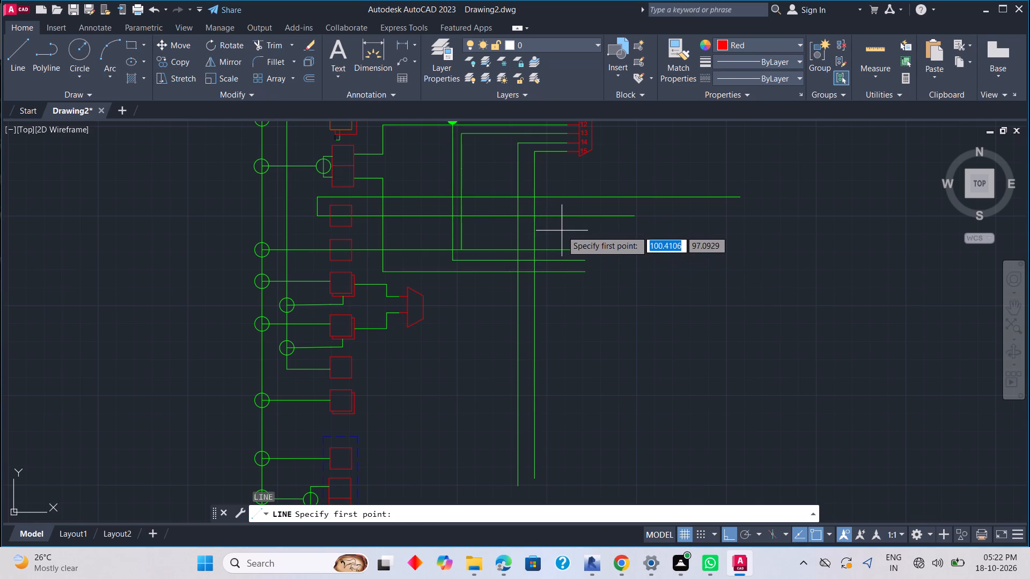
pyautogui.click(566, 232)
pyautogui.click(572, 306)
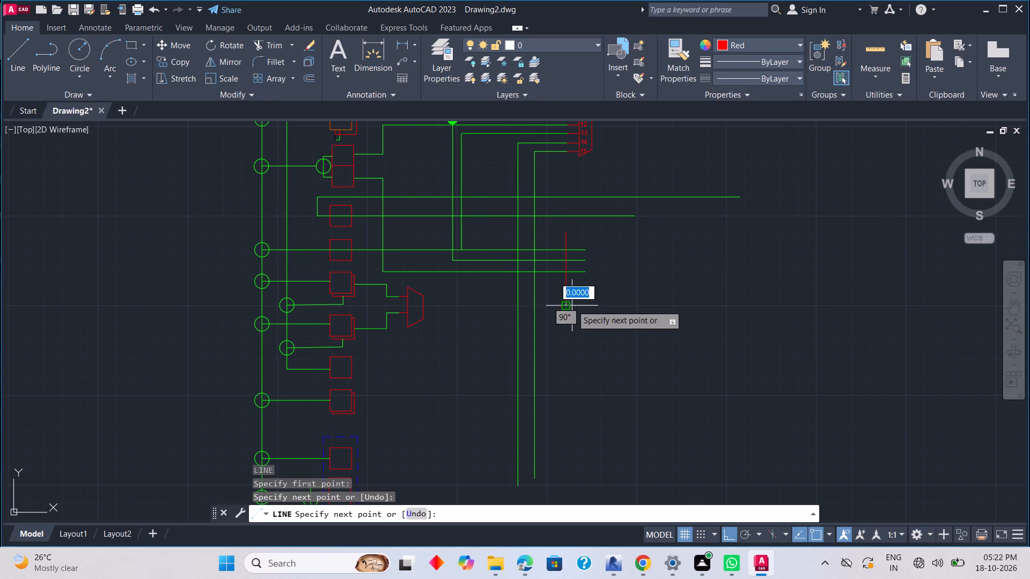
pyautogui.press('Escape')
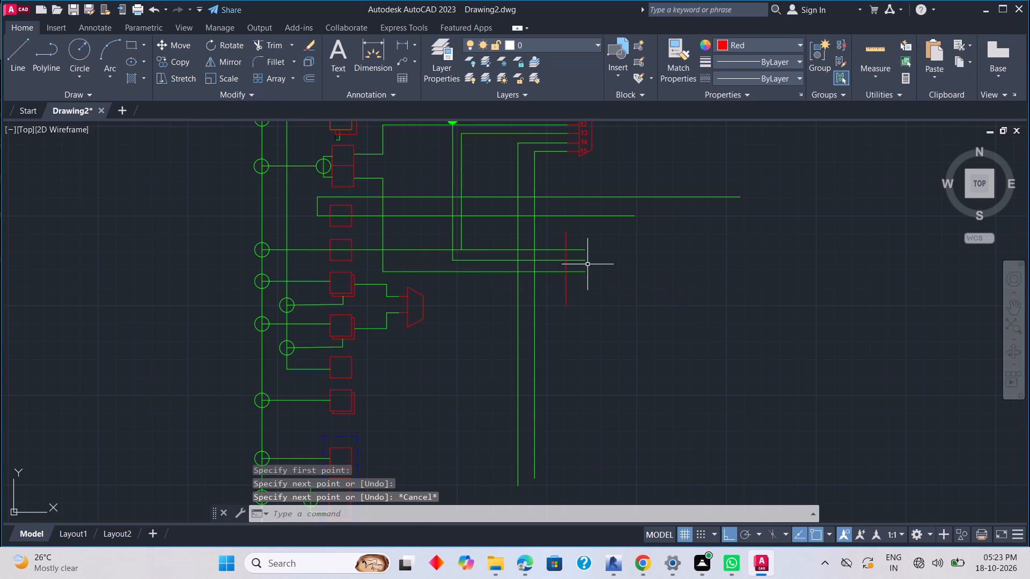
# Trim the ends of the three parallel green wires that extend past the vertical red line.
pyautogui.press('r')
pyautogui.press('Escape')
pyautogui.write('TR')
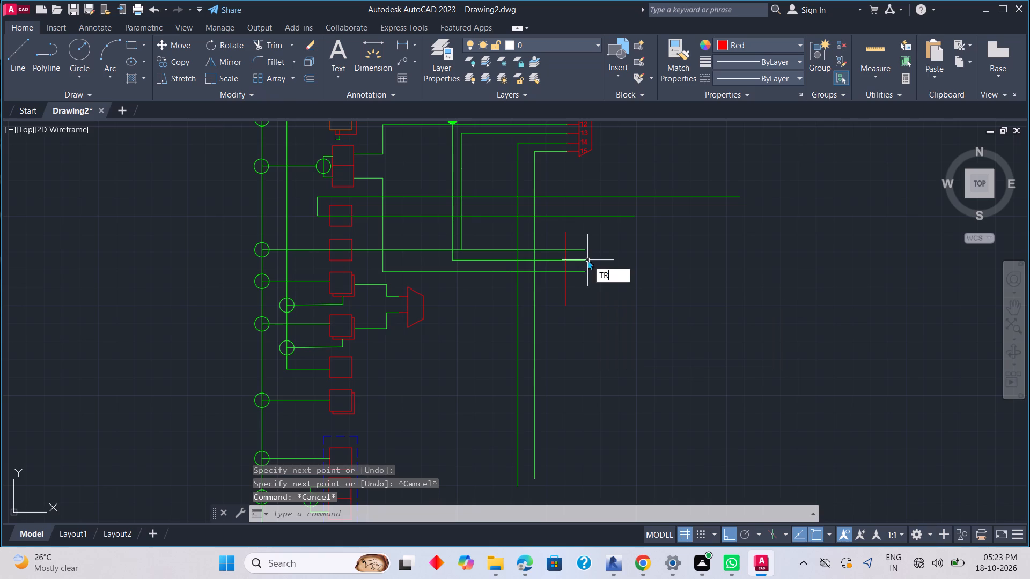
pyautogui.press('space')
pyautogui.moveTo(580, 249); pyautogui.dragTo(580, 272)
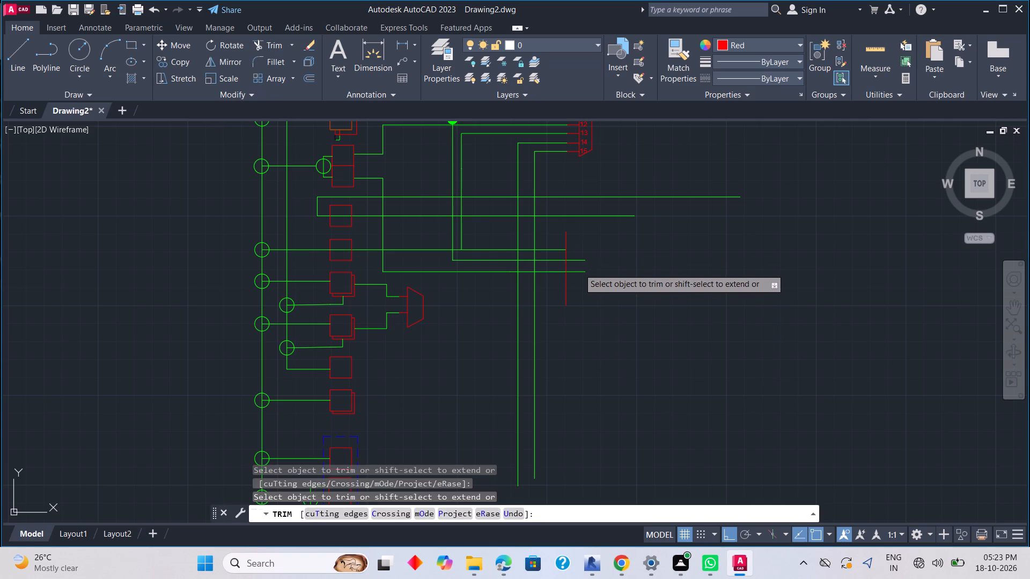
pyautogui.click(579, 269)
pyautogui.moveTo(579, 257); pyautogui.dragTo(578, 275)
pyautogui.click(578, 272)
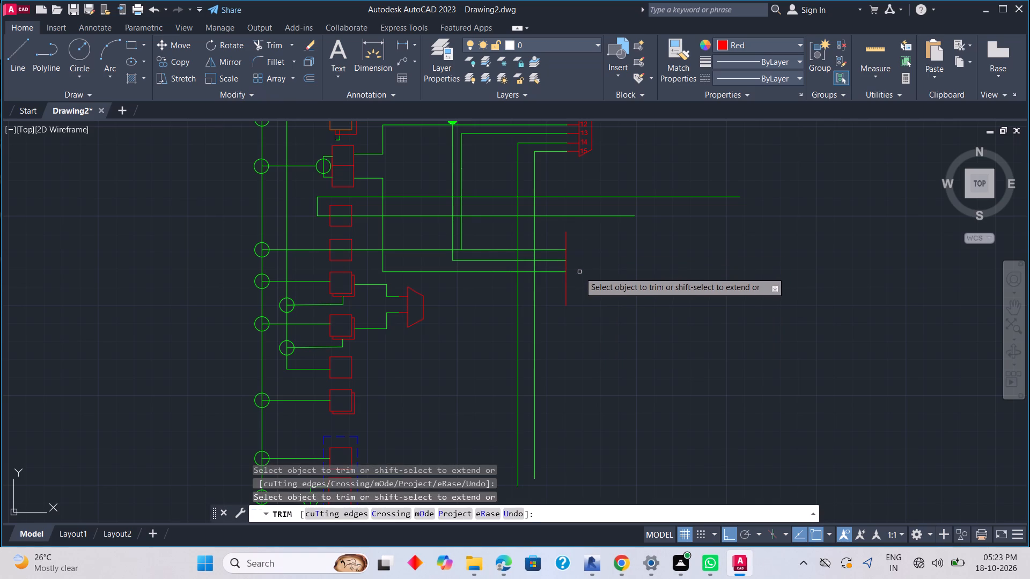
pyautogui.press('Escape')
# Draw three horizontal red pin lines, about 0.8 units long, continuing outward from the trimmed ends of the three parallel wires.
pyautogui.write('L')
pyautogui.press('space')
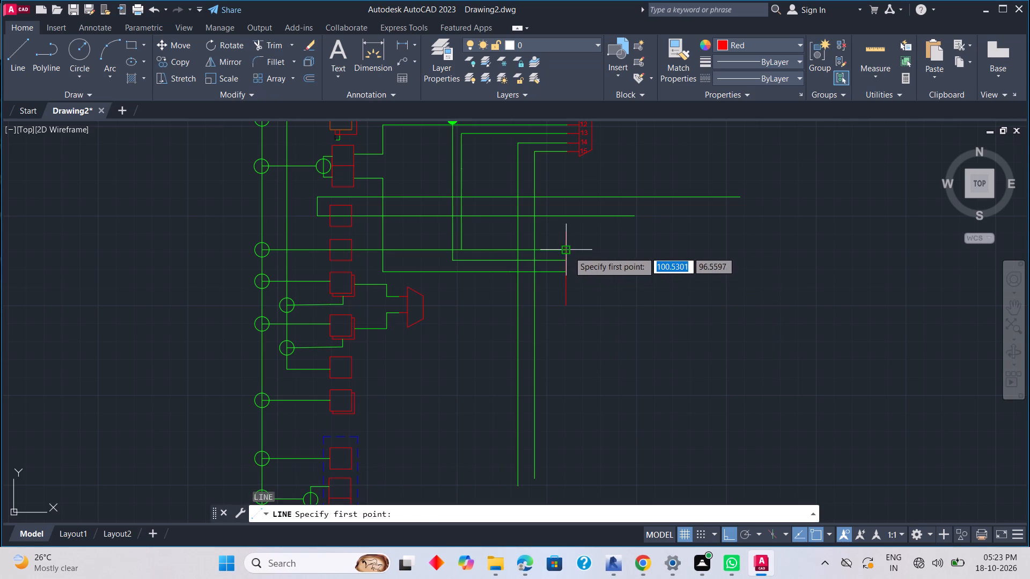
pyautogui.click(569, 251)
pyautogui.click(596, 255)
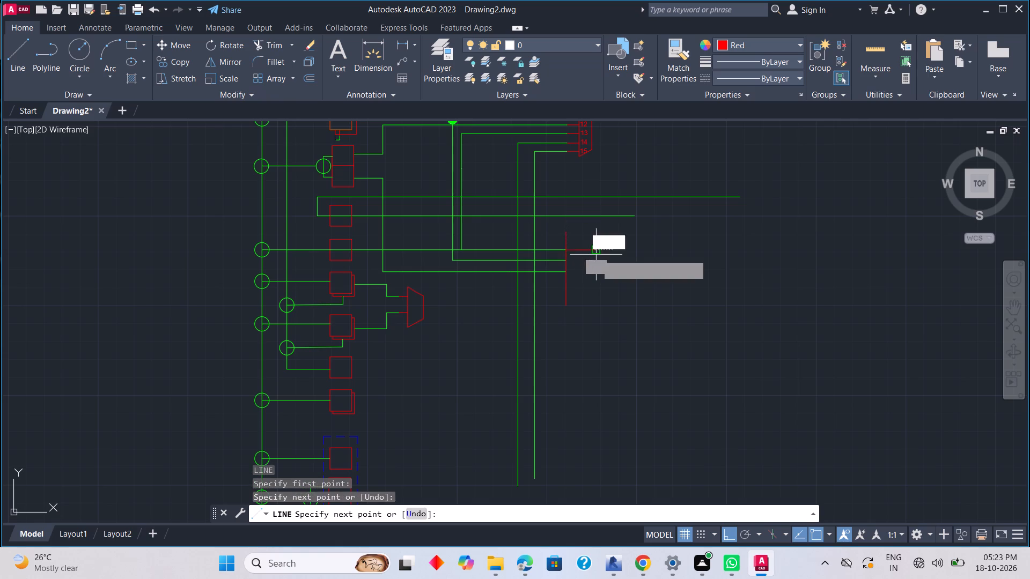
pyautogui.press('Escape')
pyautogui.press('l')
pyautogui.press('space')
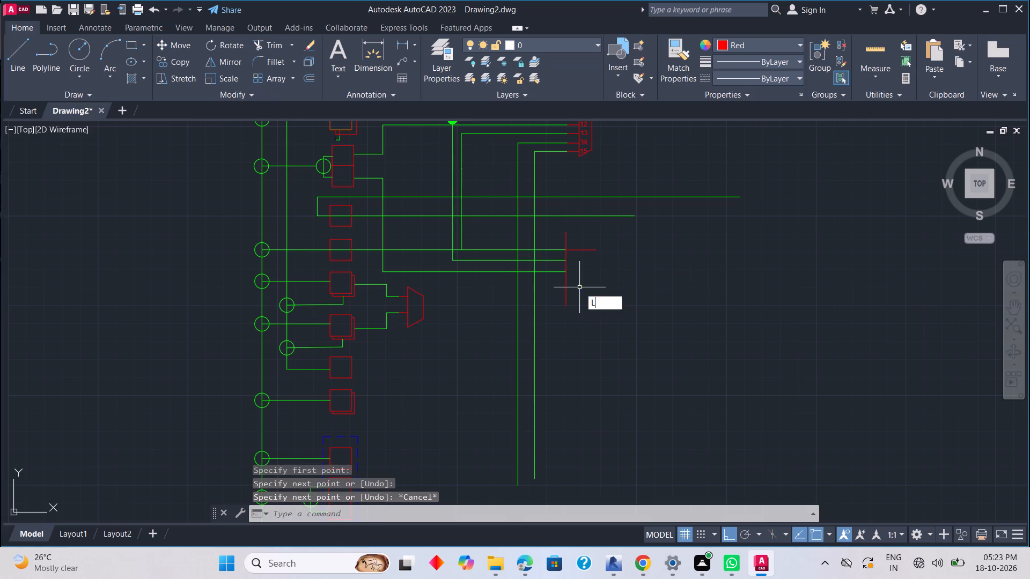
pyautogui.click(569, 256)
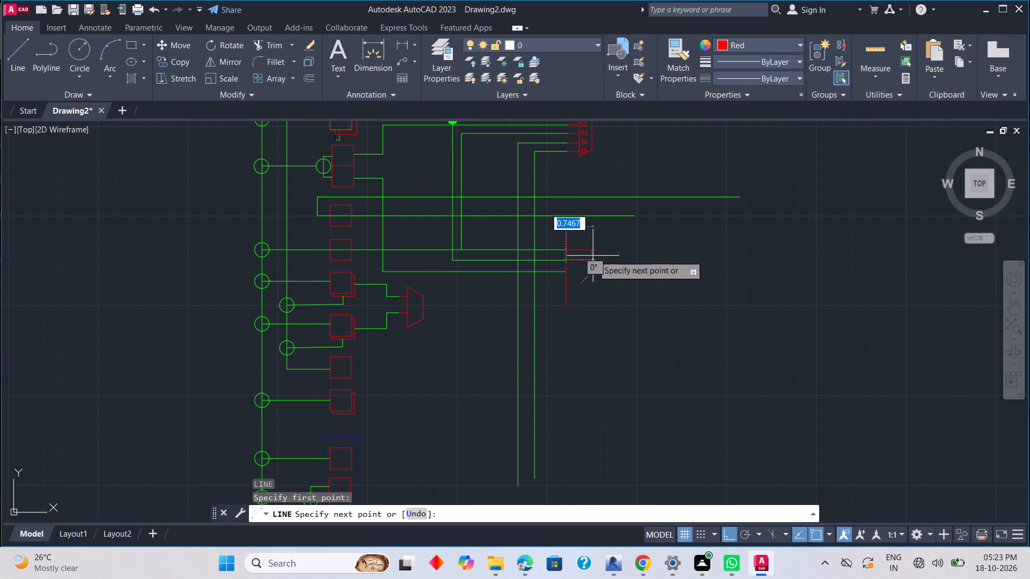
pyautogui.click(594, 261)
pyautogui.press('Escape')
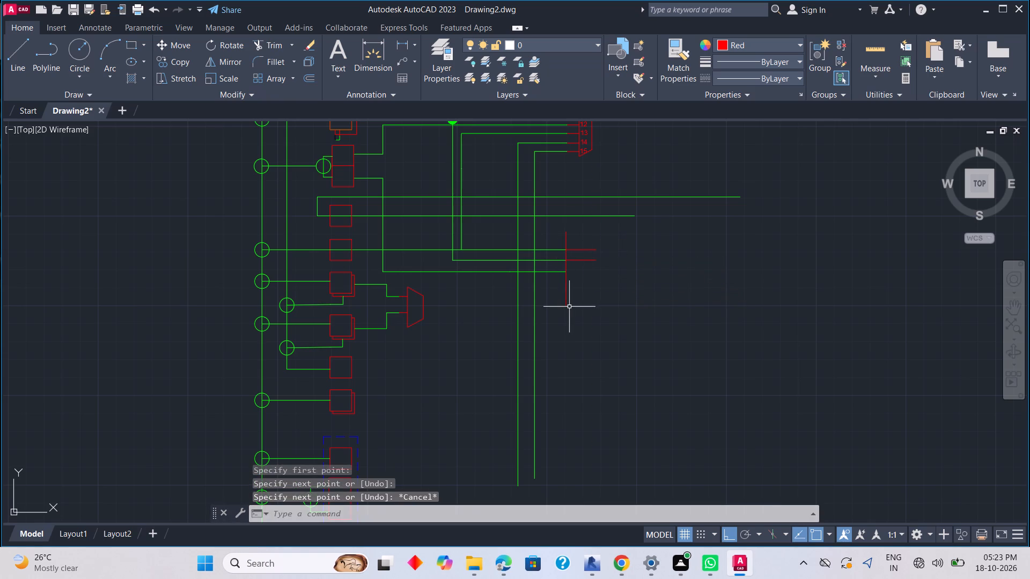
pyautogui.press('space')
pyautogui.click(569, 273)
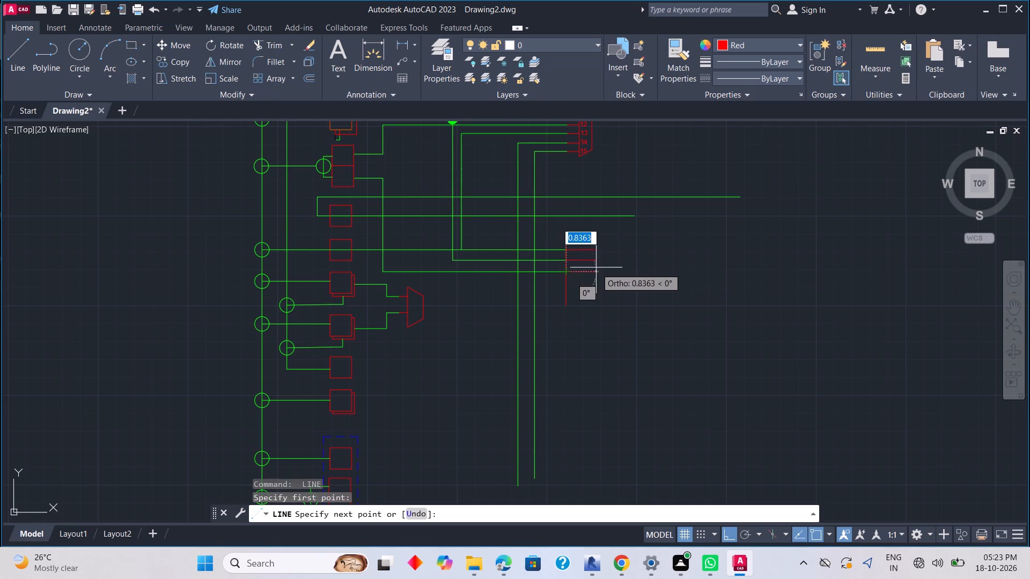
pyautogui.click(597, 275)
pyautogui.press('Escape')
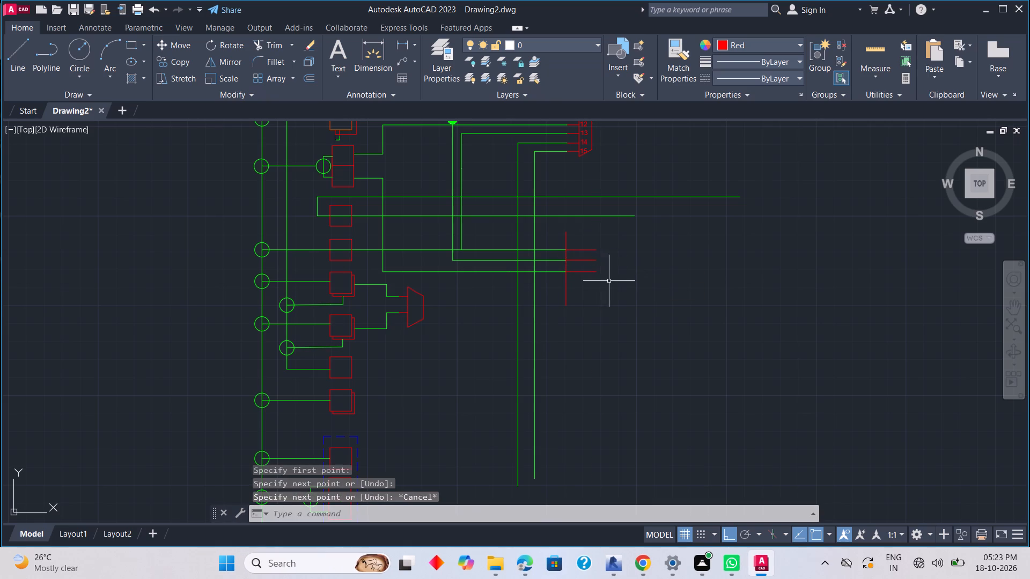
# Trim away all segments of the vertical red line crossing the starts of the three red pins.
pyautogui.write('TR')
pyautogui.press('space')
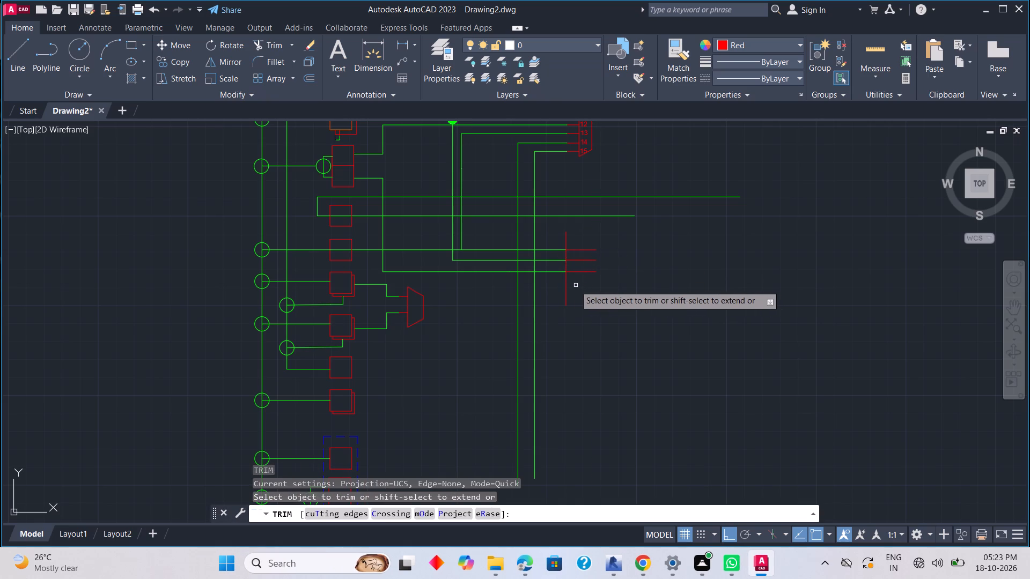
pyautogui.click(566, 283)
pyautogui.click(568, 266)
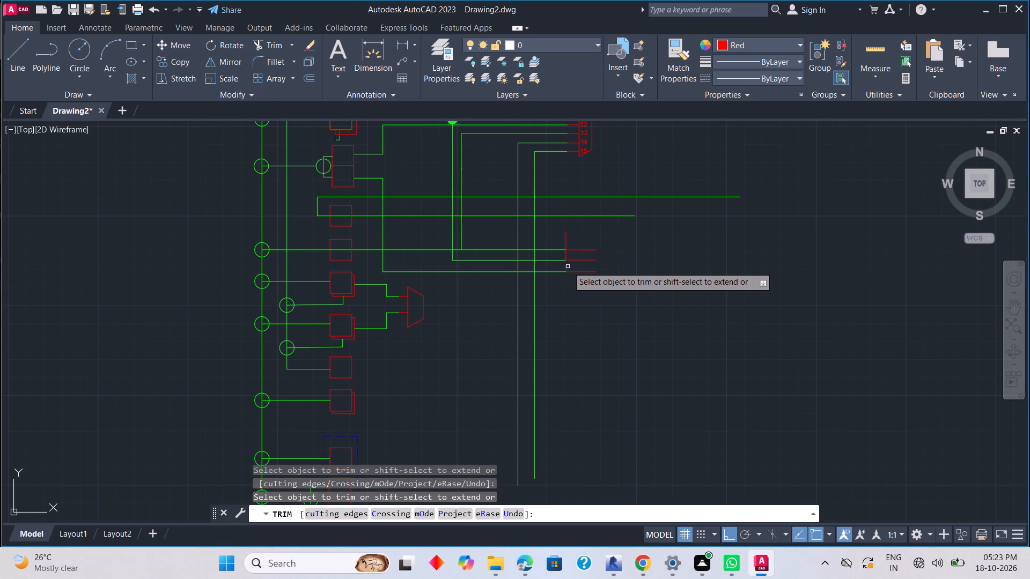
pyautogui.click(565, 256)
pyautogui.click(565, 246)
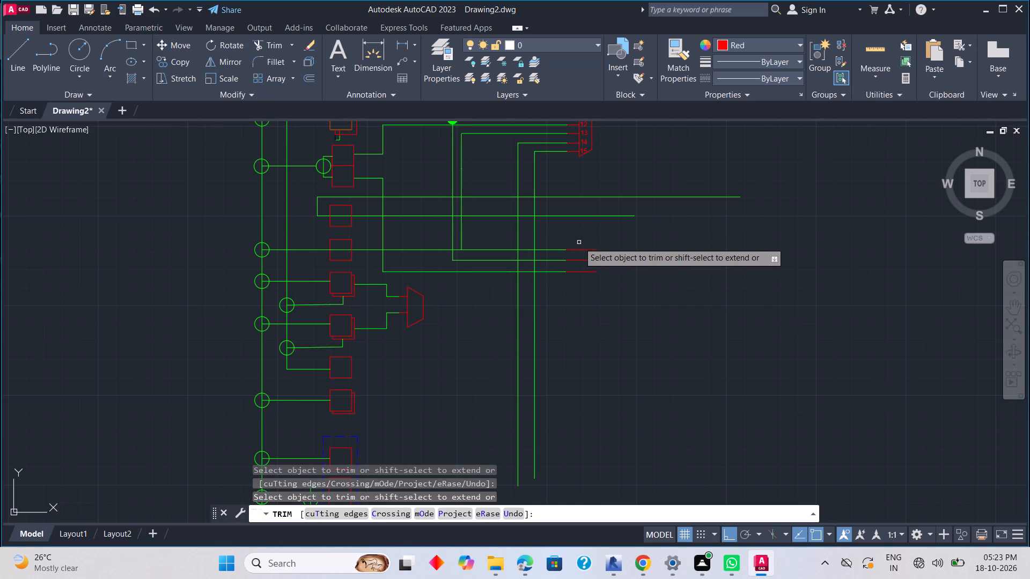
pyautogui.press('Escape')
# Draw a vertical red line about 2.1 units long just beyond the free ends of the three red pins.
pyautogui.scroll(-2, 689, 284)
pyautogui.scroll(1, 622, 302)
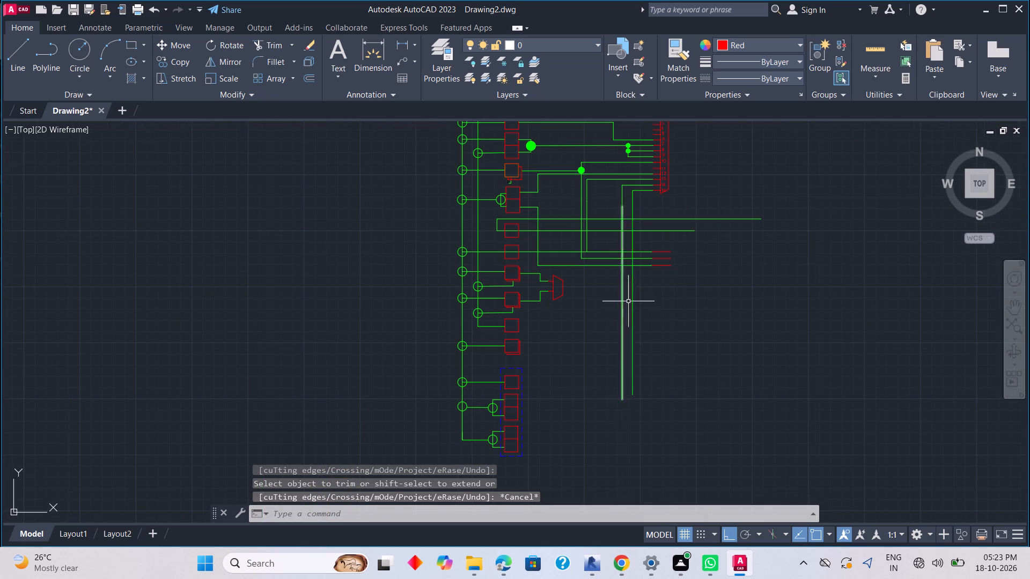
pyautogui.scroll(-1, 658, 294)
pyautogui.scroll(1, 660, 296)
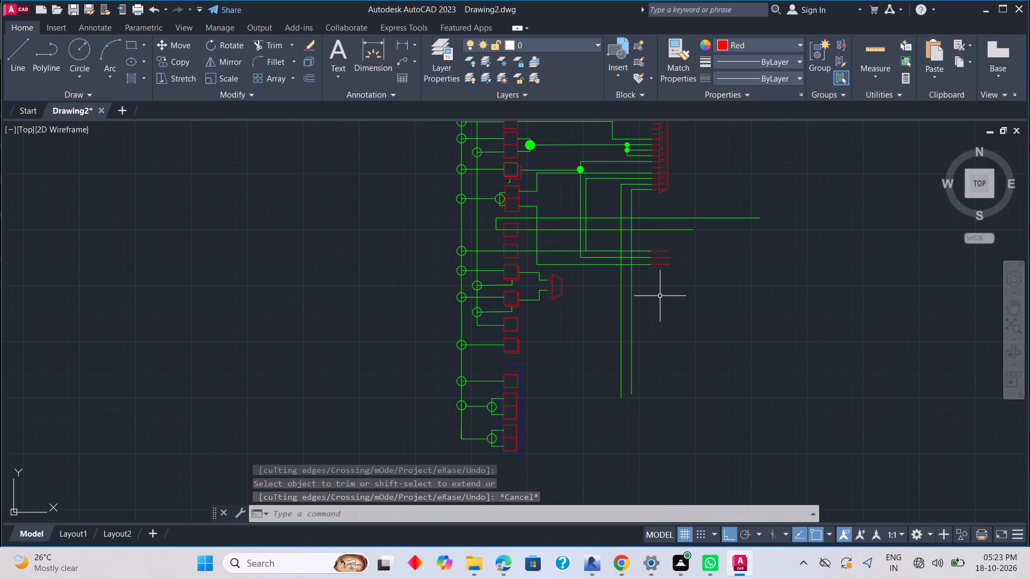
pyautogui.write('L')
pyautogui.press('space')
pyautogui.scroll(3, 675, 260)
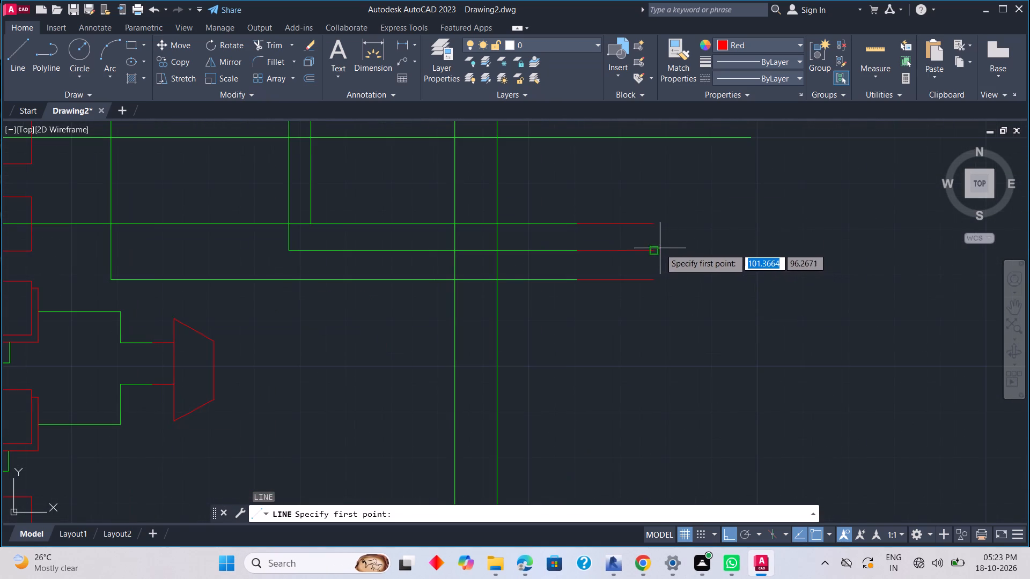
pyautogui.click(660, 176)
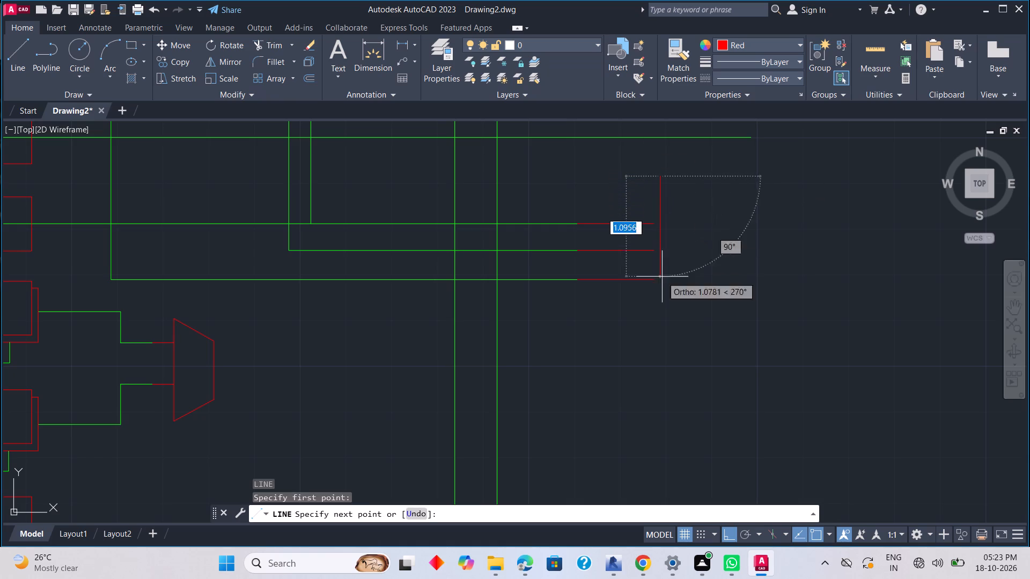
pyautogui.click(661, 369)
pyautogui.press('Escape')
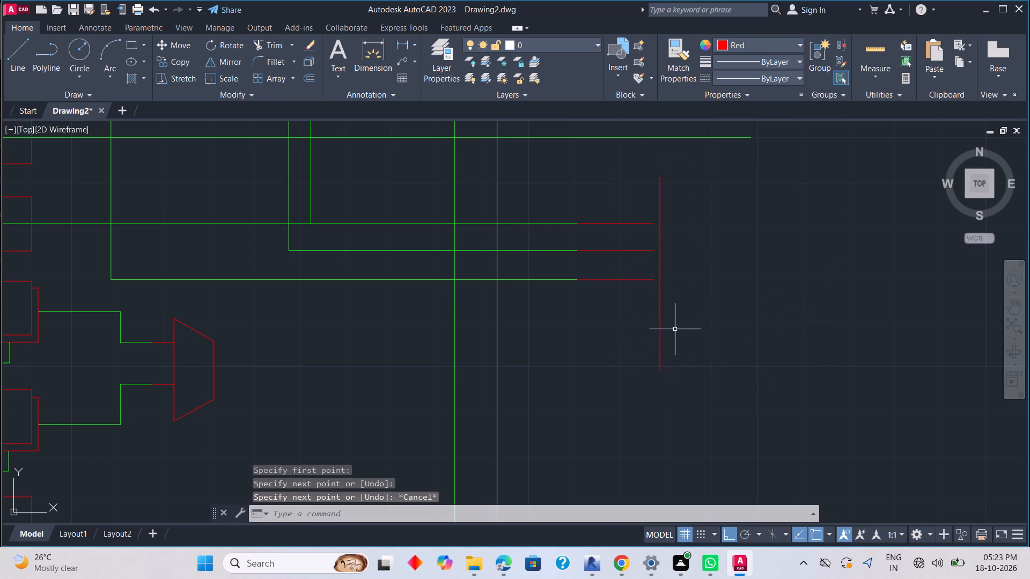
# With ortho off, draw a 0.5-unit slanted red edge up and outward from the lower end of the vertical red line.
pyautogui.press('l')
pyautogui.press('space')
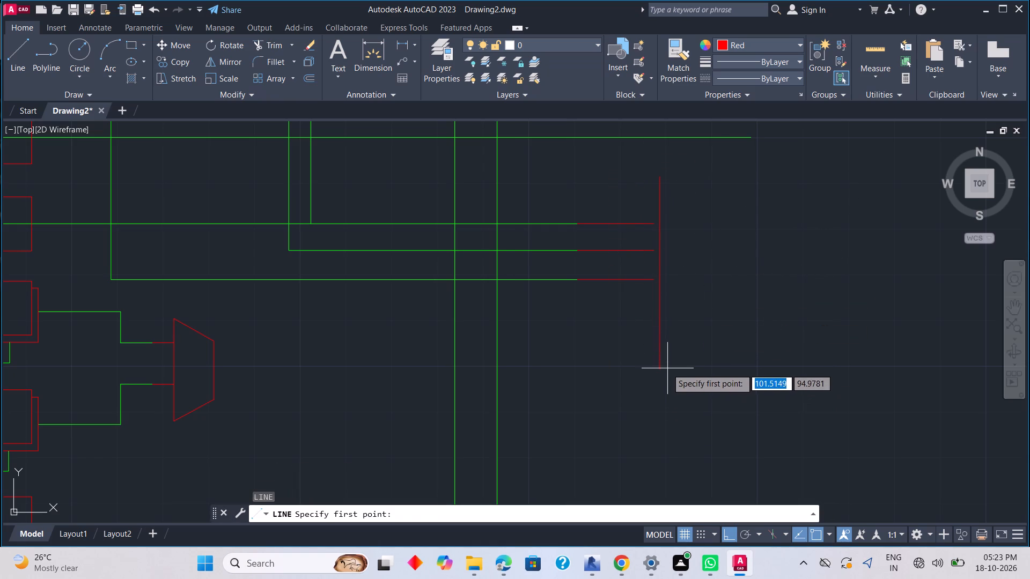
pyautogui.click(663, 370)
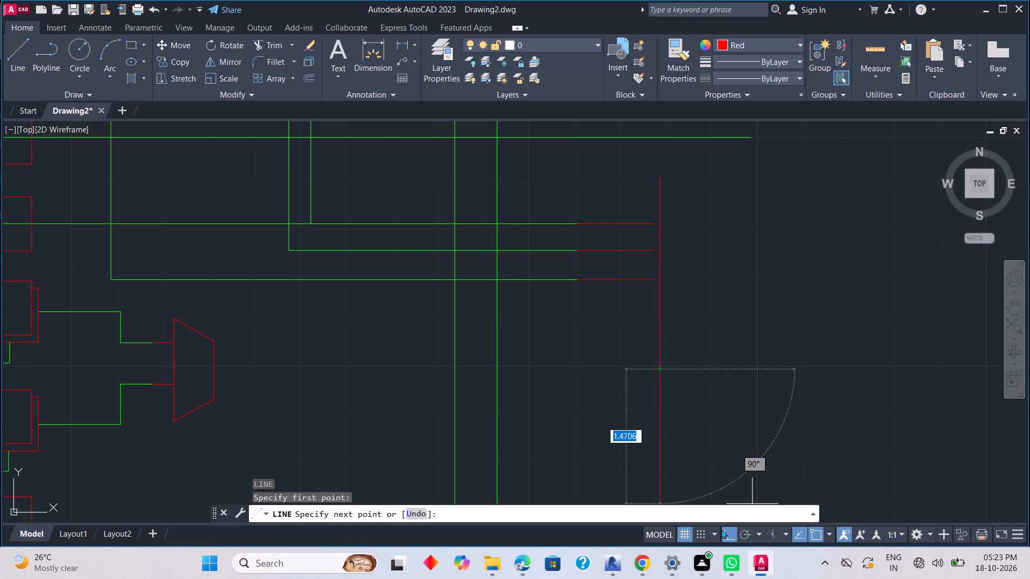
pyautogui.moveTo(728, 528); pyautogui.dragTo(730, 513)
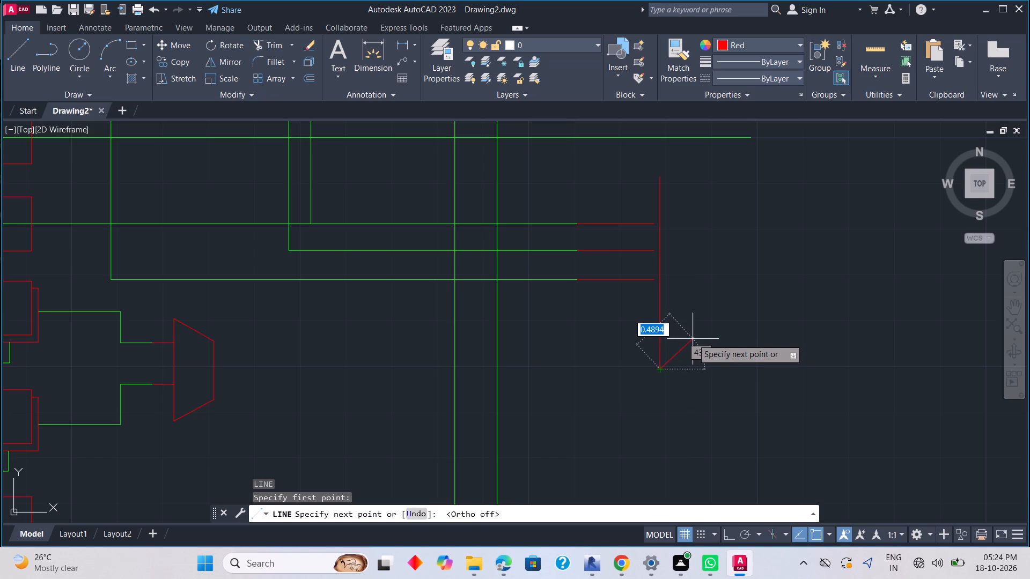
pyautogui.write('0.5')
pyautogui.press('Return')
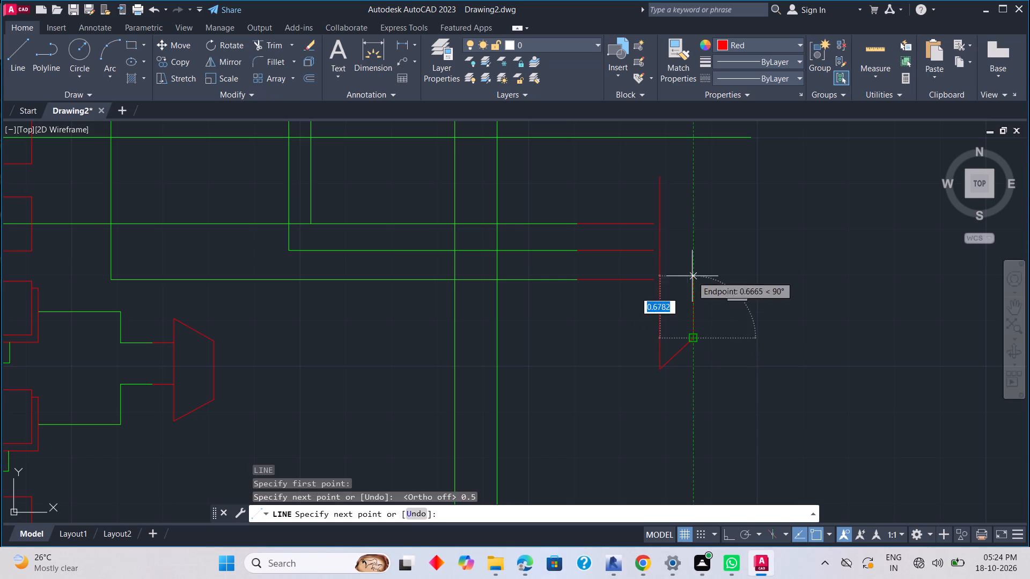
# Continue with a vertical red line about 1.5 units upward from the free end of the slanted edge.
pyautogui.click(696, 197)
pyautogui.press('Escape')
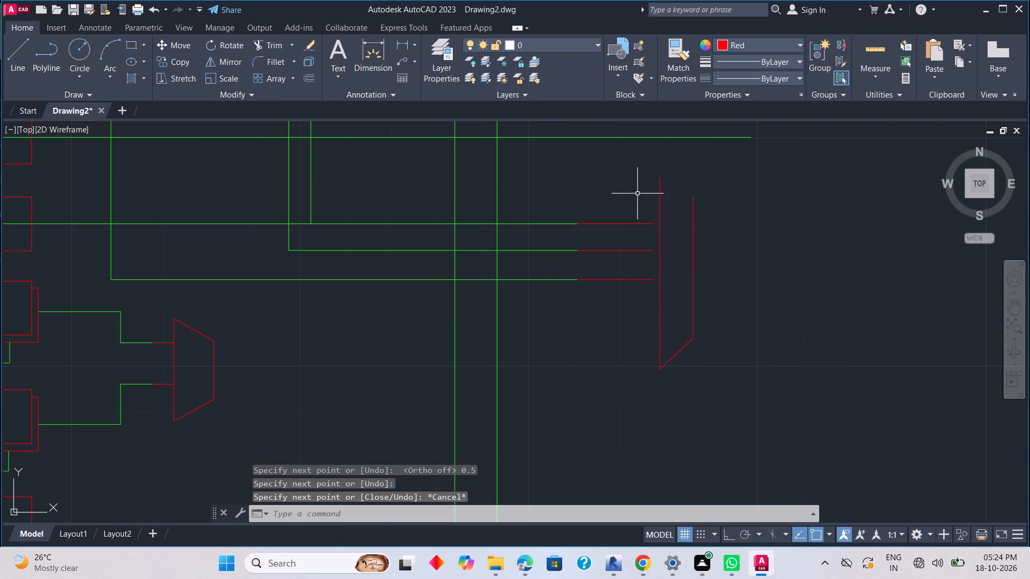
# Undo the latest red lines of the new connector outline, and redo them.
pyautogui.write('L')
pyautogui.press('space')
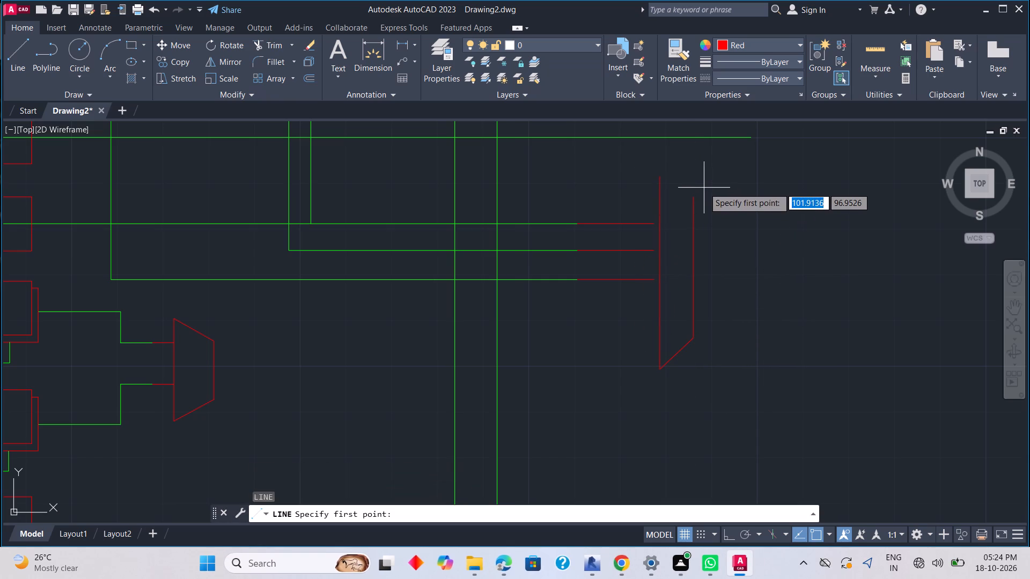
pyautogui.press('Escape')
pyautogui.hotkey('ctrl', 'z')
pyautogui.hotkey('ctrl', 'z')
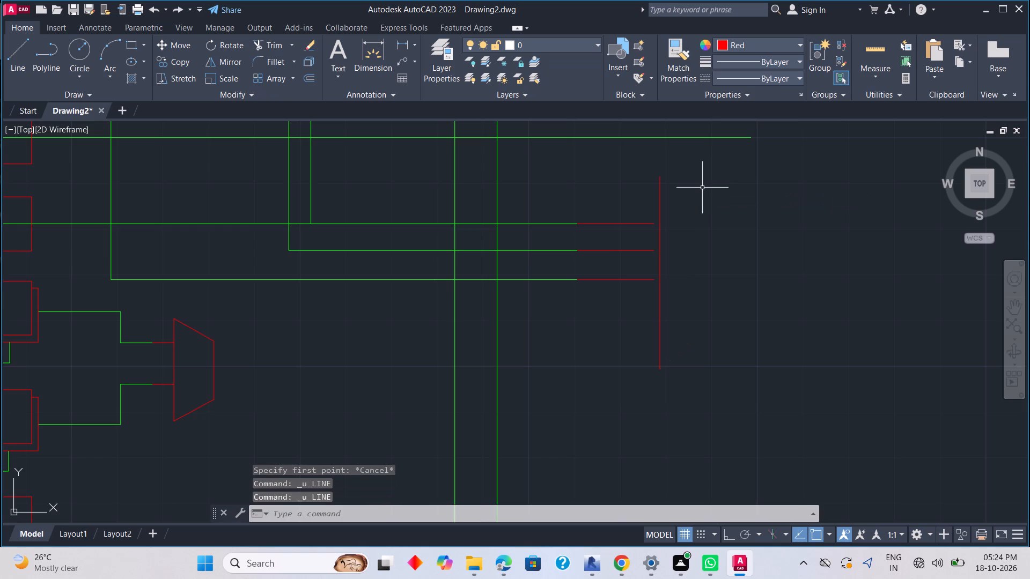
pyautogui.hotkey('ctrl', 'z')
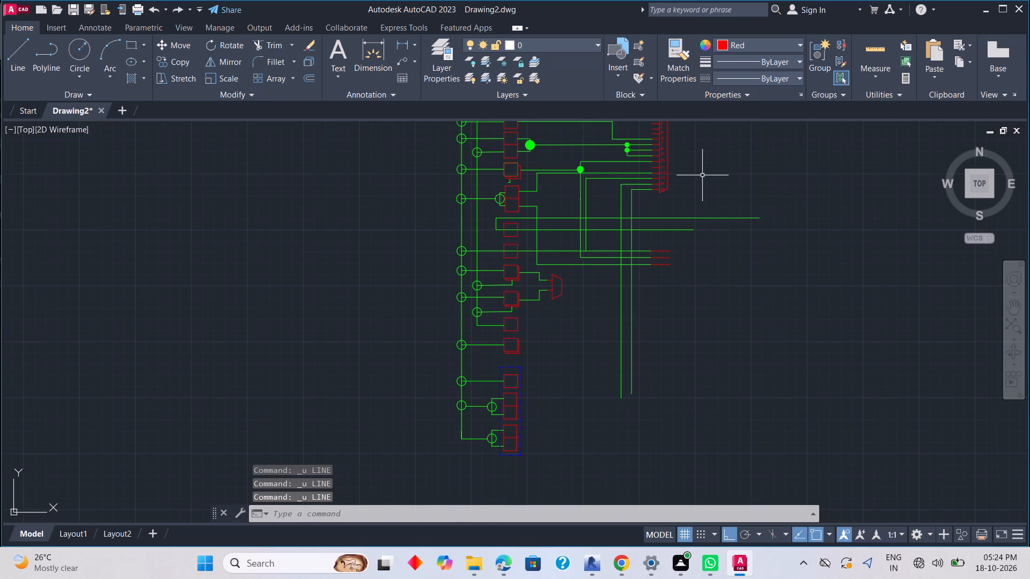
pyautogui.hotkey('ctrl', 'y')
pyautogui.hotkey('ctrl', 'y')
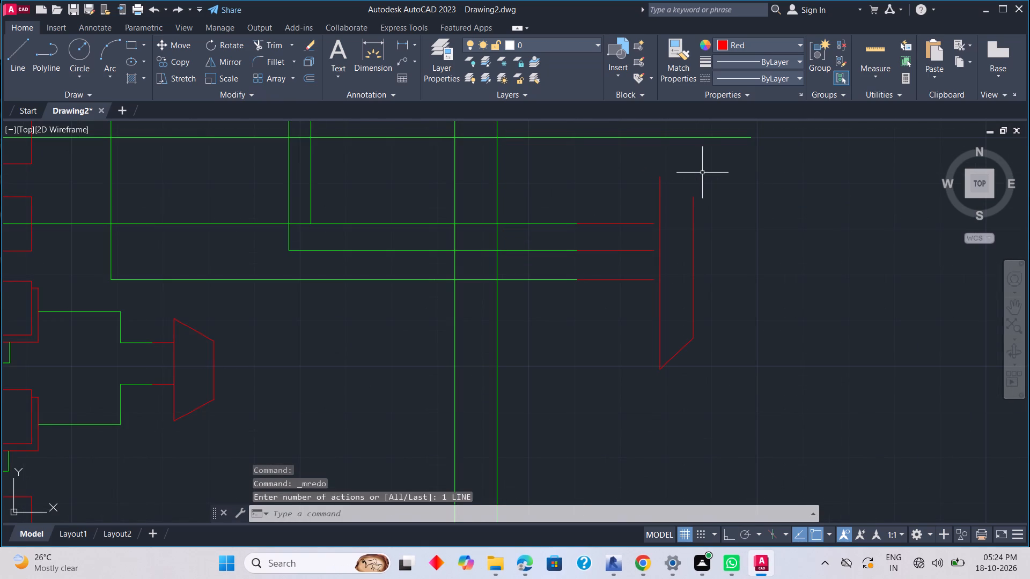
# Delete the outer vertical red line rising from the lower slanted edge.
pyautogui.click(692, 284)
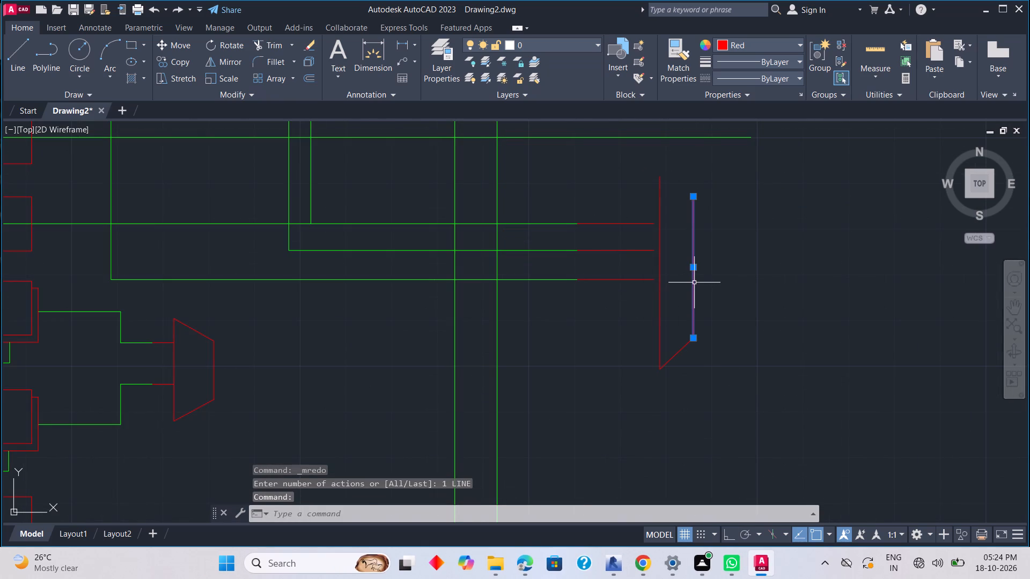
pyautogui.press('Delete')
# Draw a 0.5-unit slanted red edge down and outward at about 49° from the upper end of the vertical red line.
pyautogui.press('l')
pyautogui.press('space')
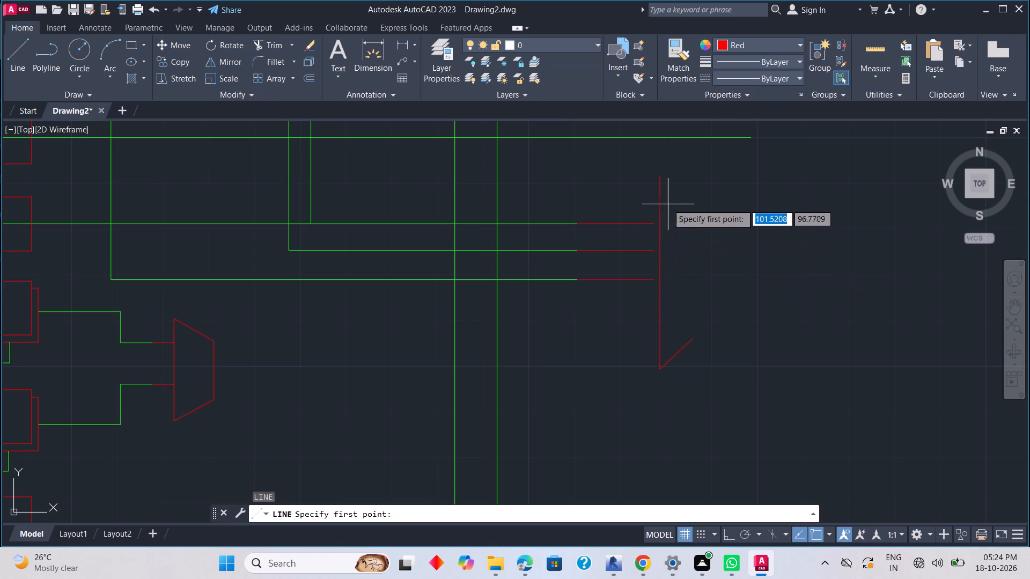
pyautogui.click(658, 178)
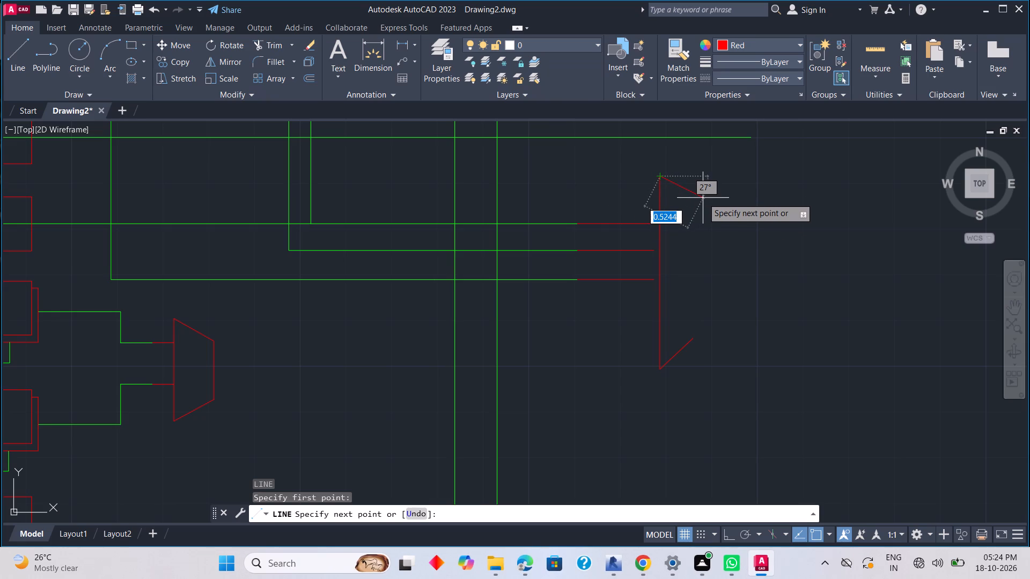
pyautogui.write('0.5')
pyautogui.press('Return')
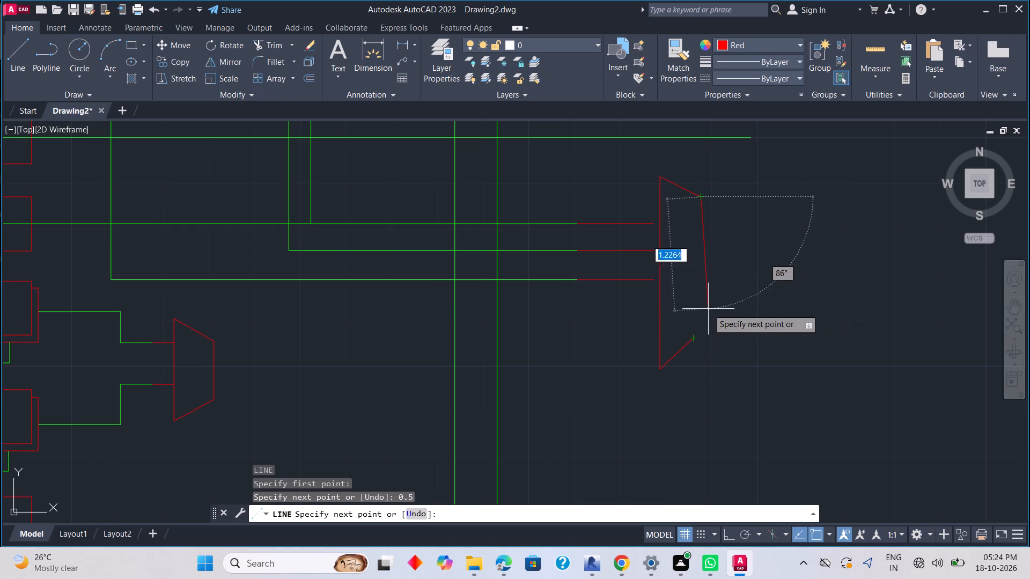
pyautogui.hotkey('ctrl', 'z')
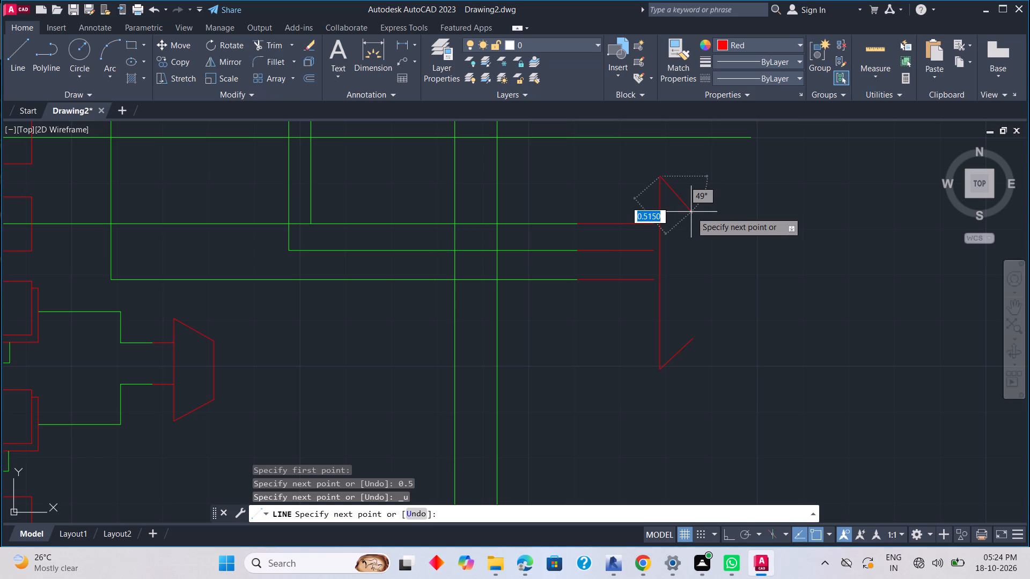
pyautogui.write('0.5')
pyautogui.press('Return')
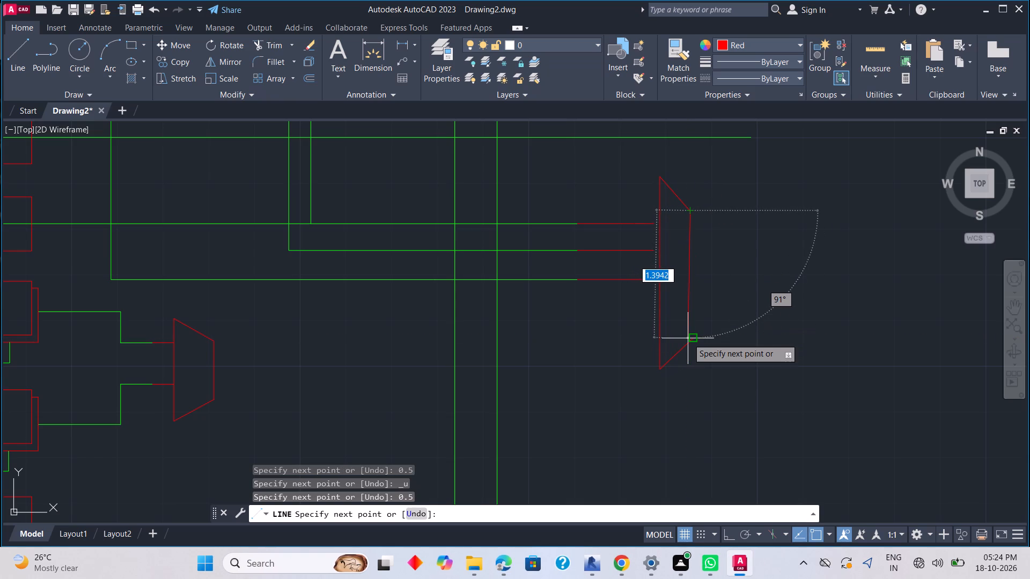
# Draw the connector's outer vertical red line straight down in Ortho from the upper slanted edge's outer end past the lower slanted edge.
pyautogui.scroll(2, 694, 338)
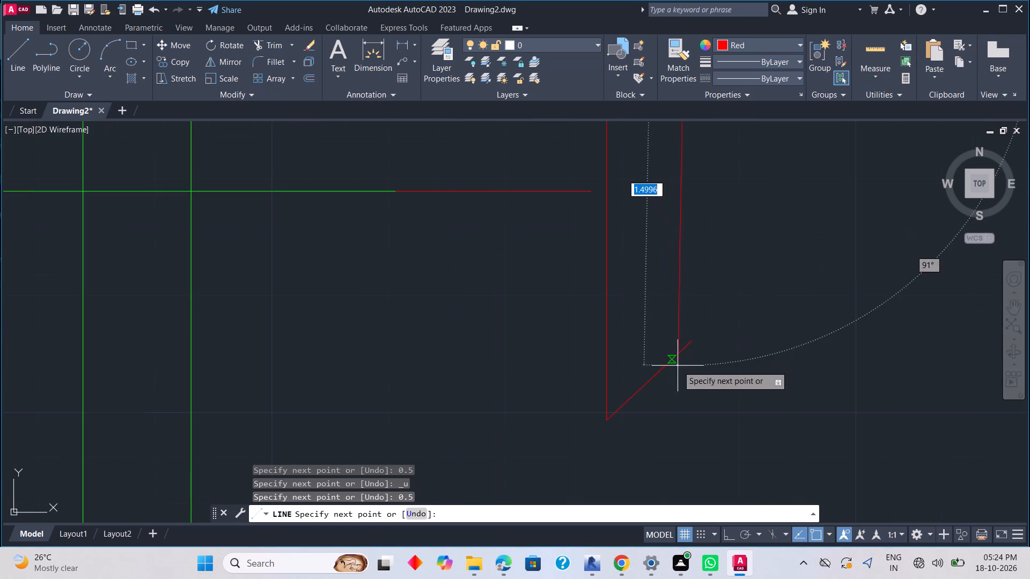
pyautogui.scroll(-2, 687, 343)
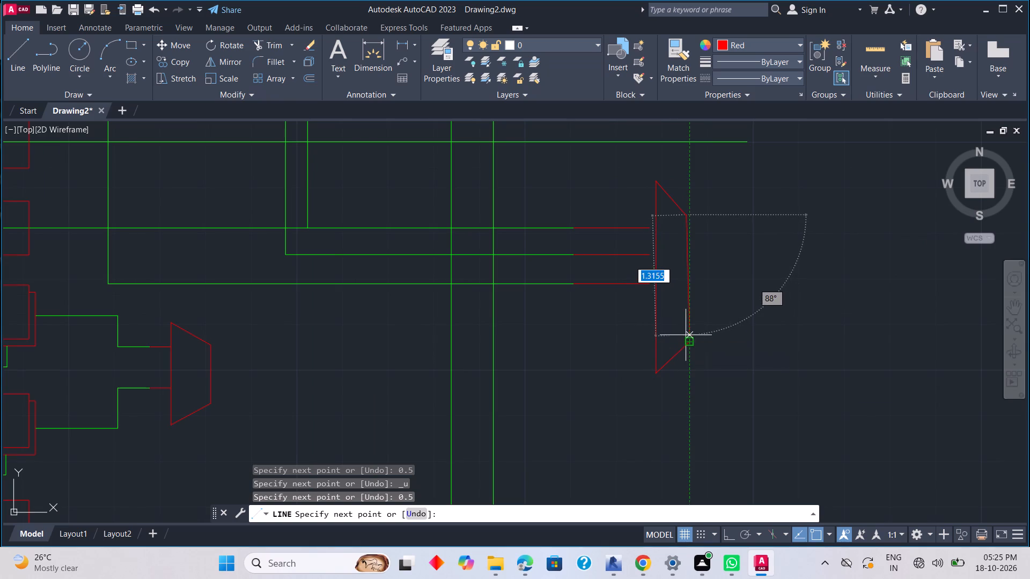
pyautogui.click(725, 530)
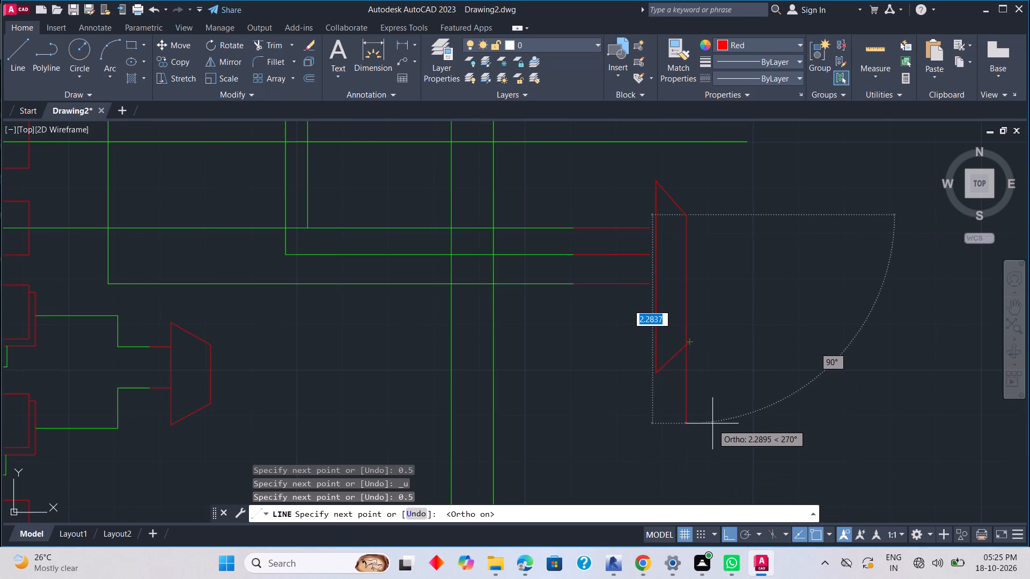
pyautogui.scroll(1, 707, 387)
pyautogui.moveTo(704, 385); pyautogui.dragTo(737, 476, button='middle')
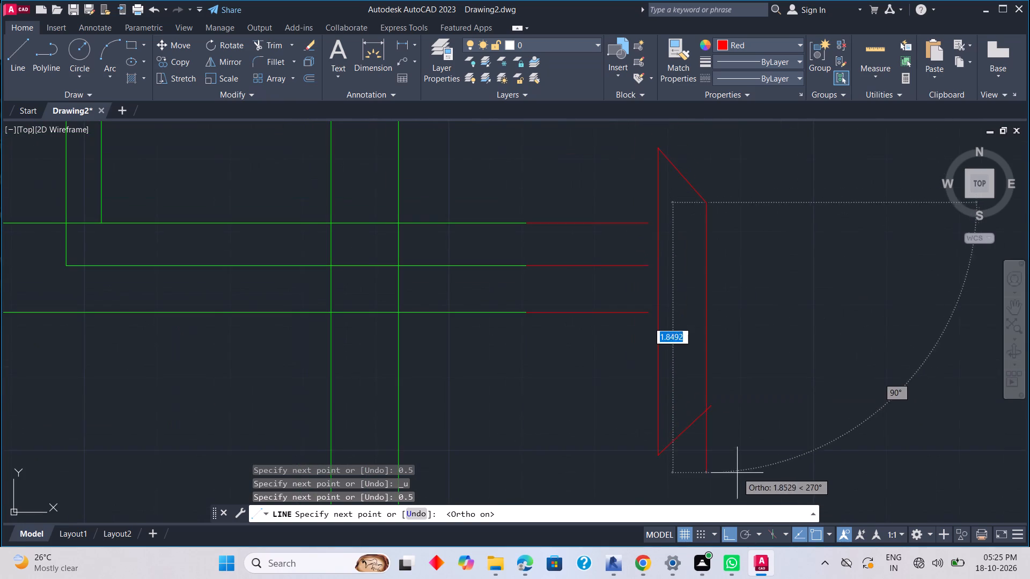
pyautogui.scroll(2, 706, 418)
pyautogui.click(706, 418)
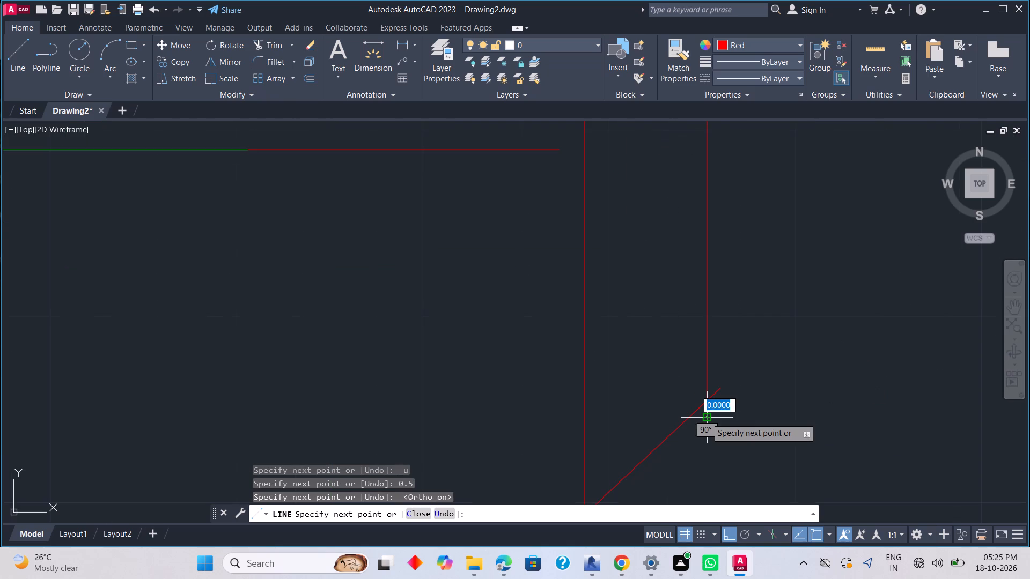
pyautogui.press('Escape')
# Trim the overhanging ends where the outer vertical line crosses the lower slanted edge of the connector.
pyautogui.press('t')
pyautogui.press('r')
pyautogui.press('space')
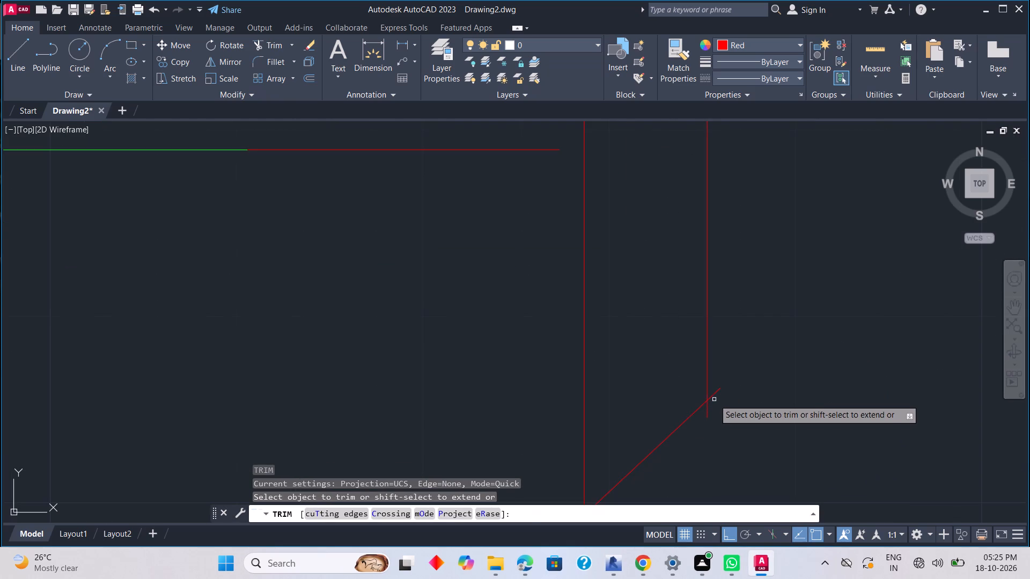
pyautogui.click(714, 397)
pyautogui.click(709, 408)
pyautogui.scroll(-2, 713, 402)
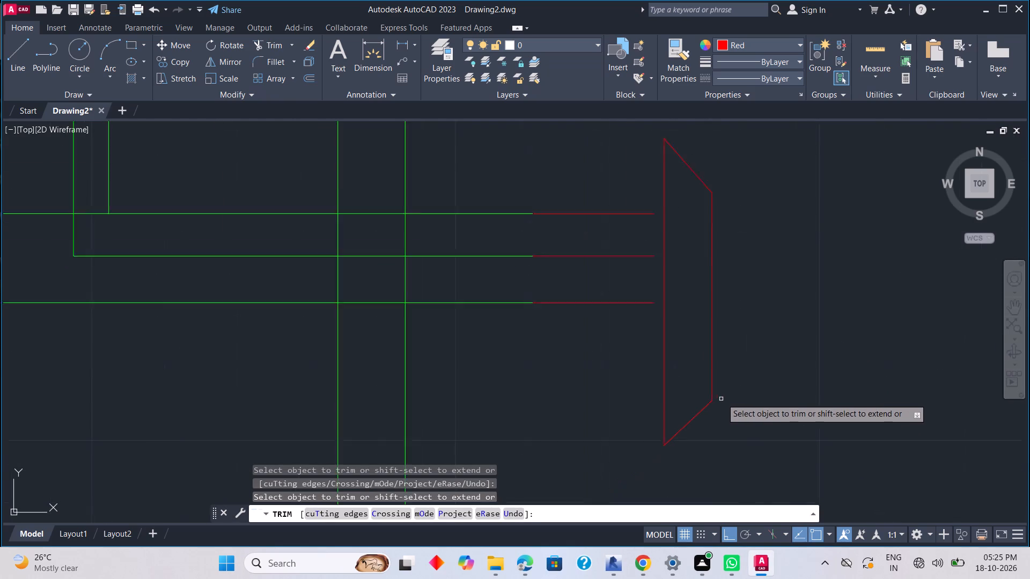
pyautogui.scroll(-4, 722, 398)
pyautogui.press('Escape')
# Extend the three red pin lines to meet the inner vertical edge of the new connector.
pyautogui.scroll(2, 778, 351)
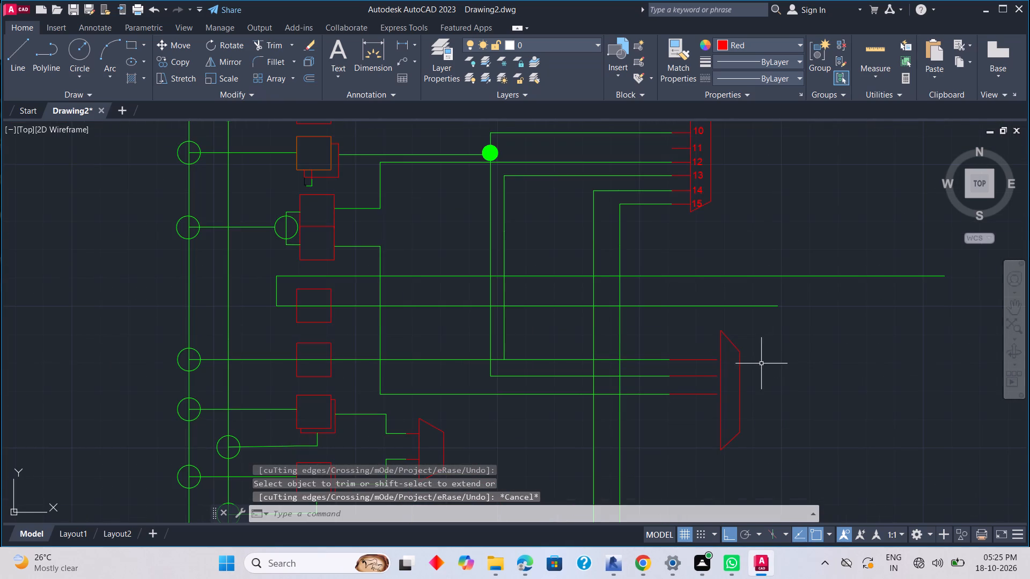
pyautogui.write('EC')
pyautogui.press('Escape')
pyautogui.write('EX')
pyautogui.press('space')
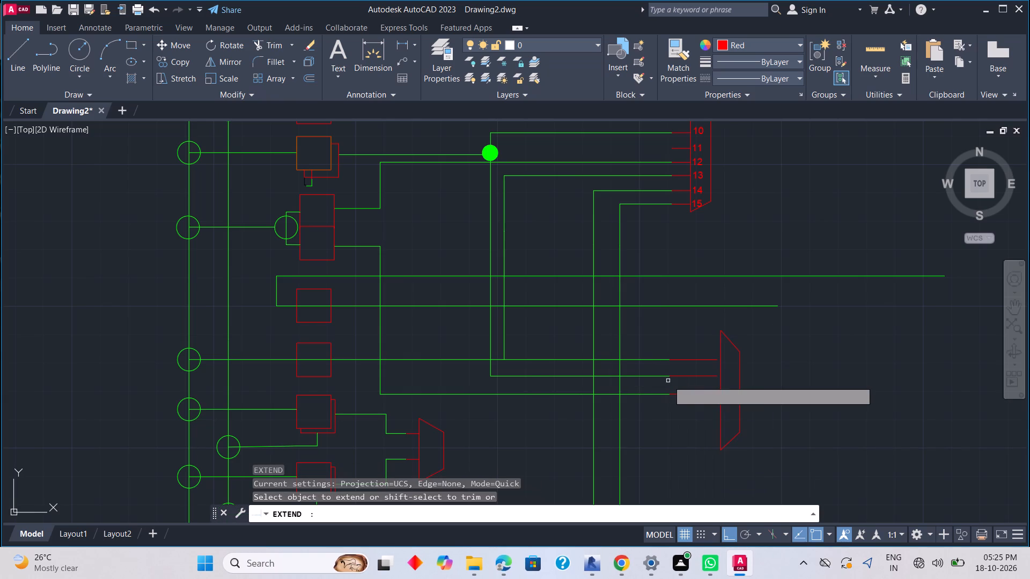
pyautogui.click(697, 360)
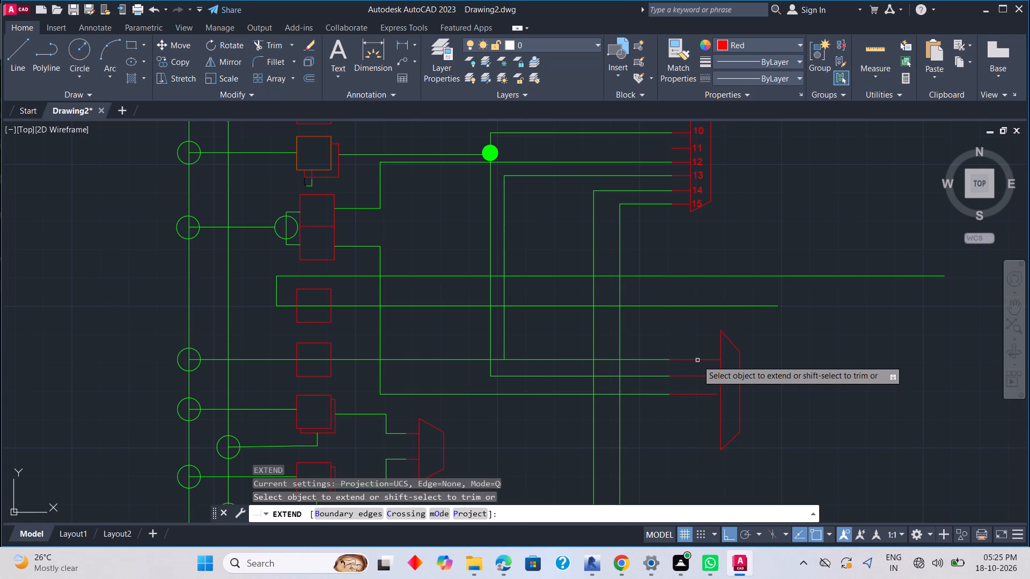
pyautogui.click(697, 376)
pyautogui.click(695, 393)
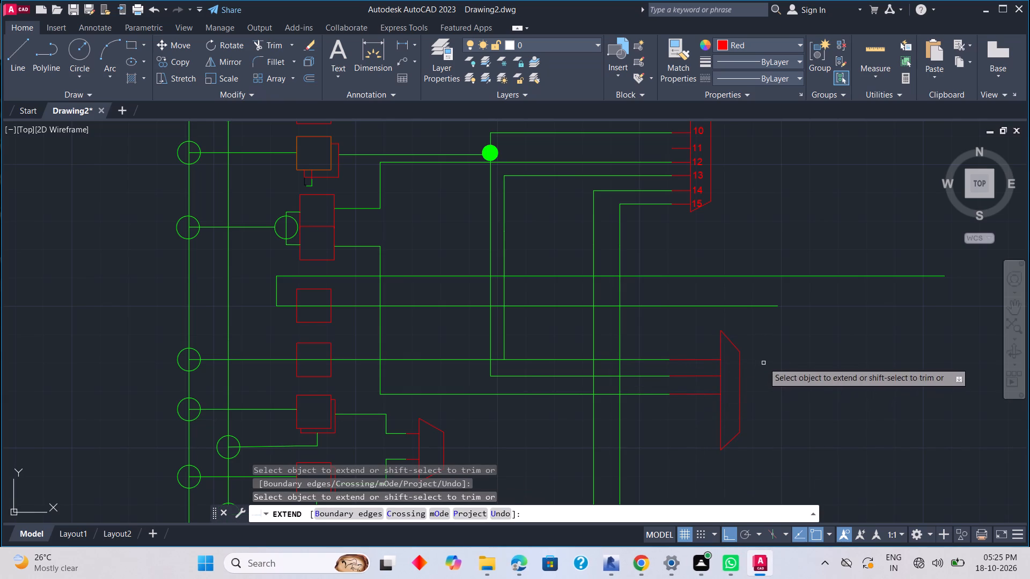
pyautogui.press('Escape')
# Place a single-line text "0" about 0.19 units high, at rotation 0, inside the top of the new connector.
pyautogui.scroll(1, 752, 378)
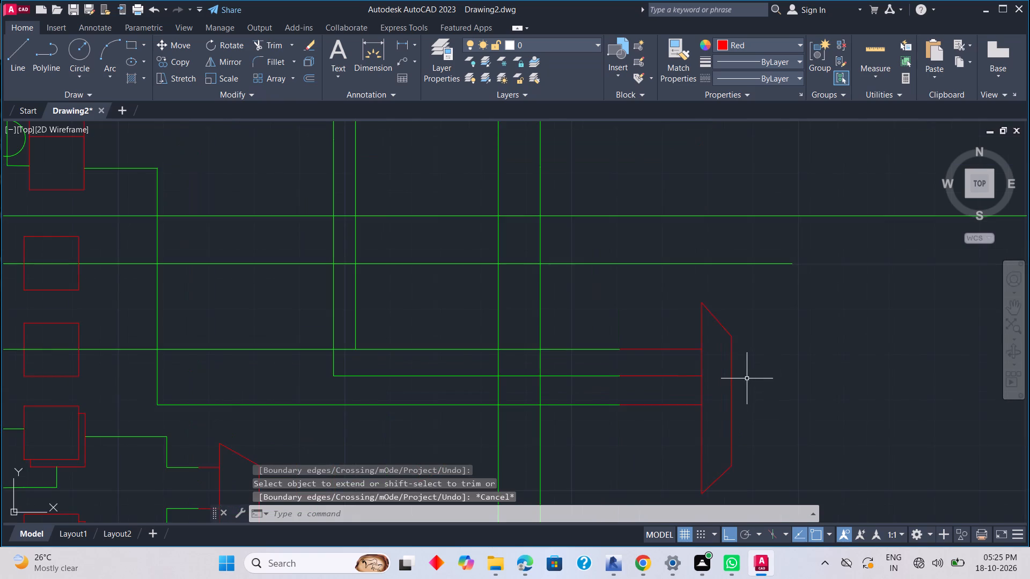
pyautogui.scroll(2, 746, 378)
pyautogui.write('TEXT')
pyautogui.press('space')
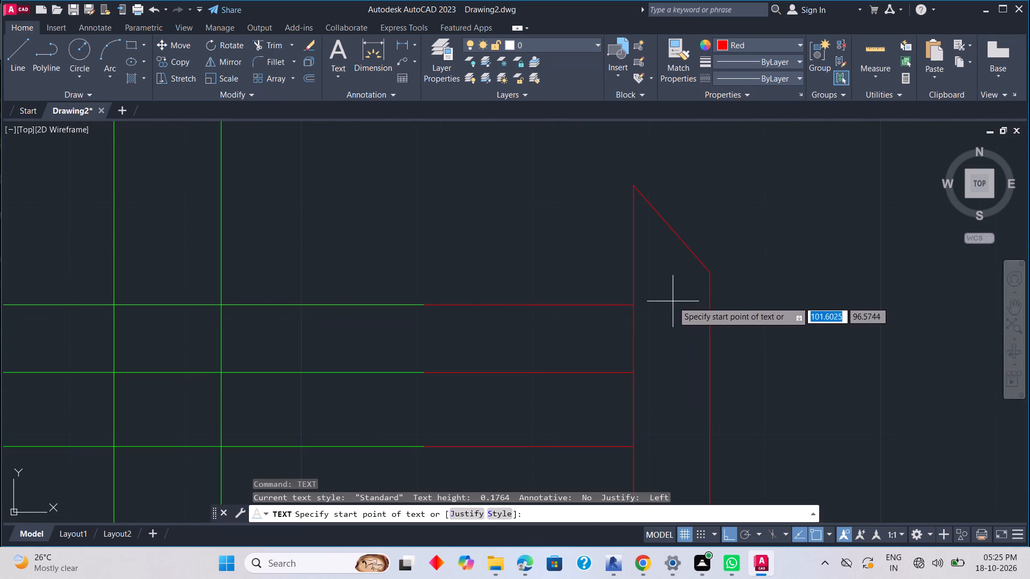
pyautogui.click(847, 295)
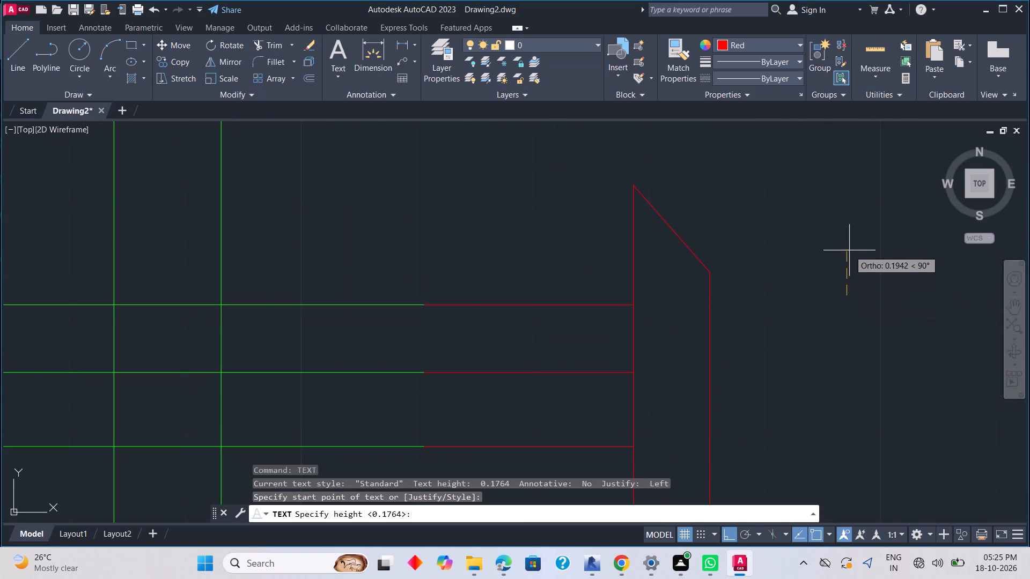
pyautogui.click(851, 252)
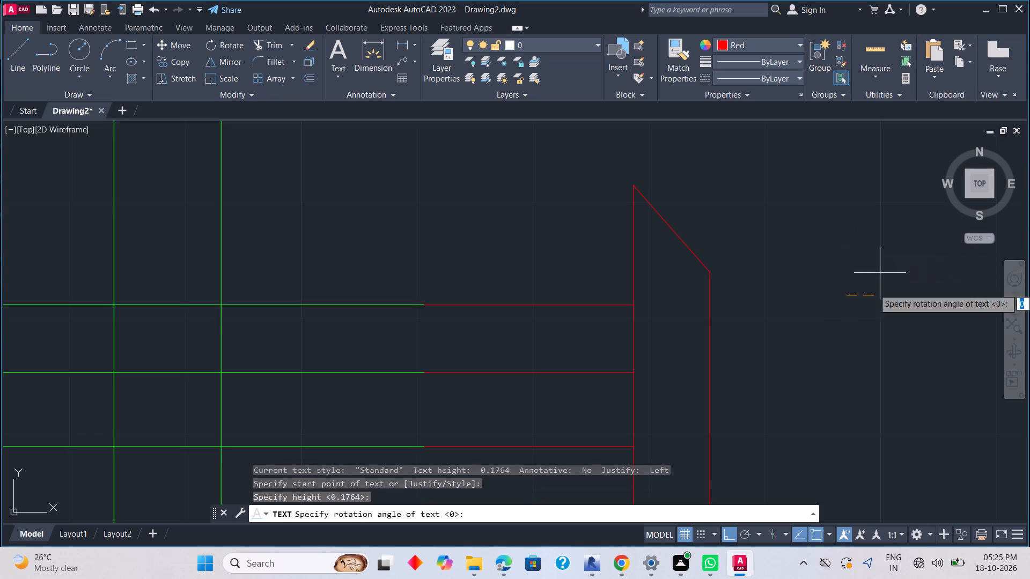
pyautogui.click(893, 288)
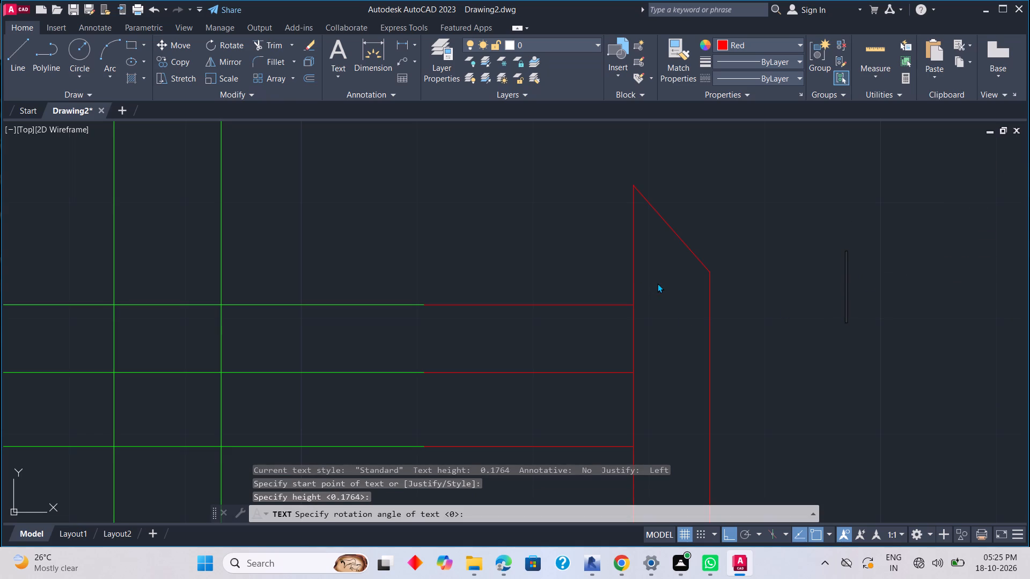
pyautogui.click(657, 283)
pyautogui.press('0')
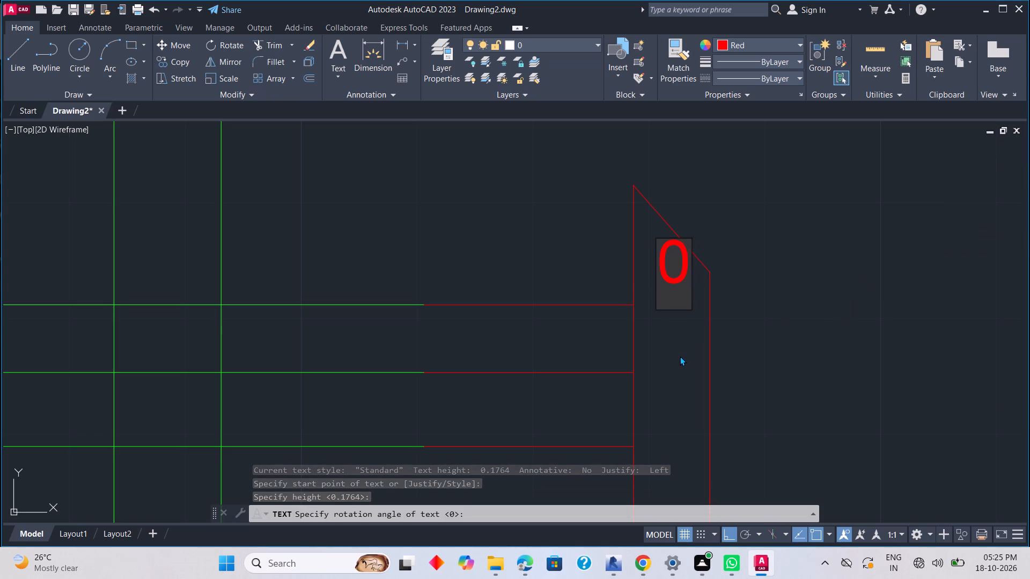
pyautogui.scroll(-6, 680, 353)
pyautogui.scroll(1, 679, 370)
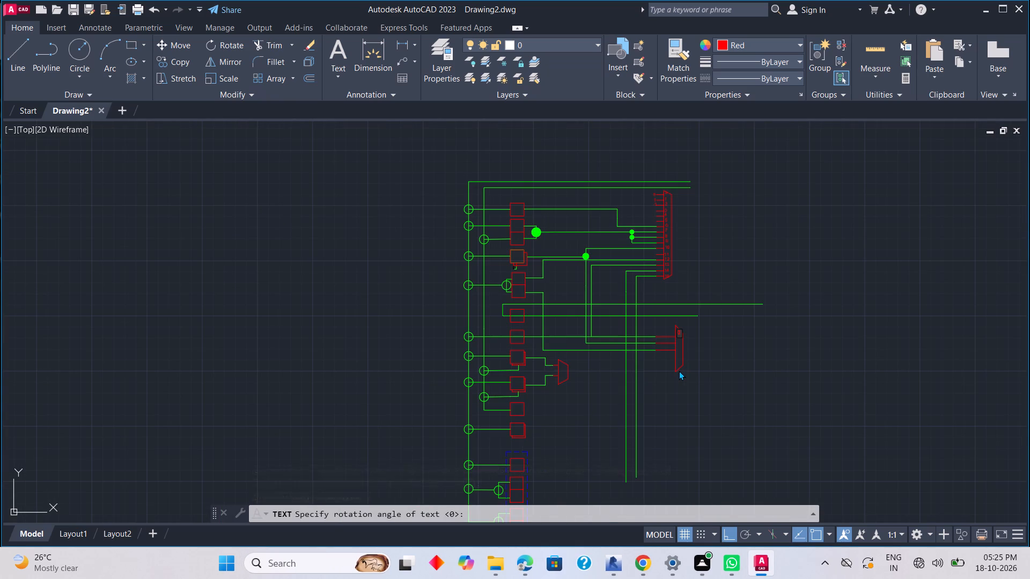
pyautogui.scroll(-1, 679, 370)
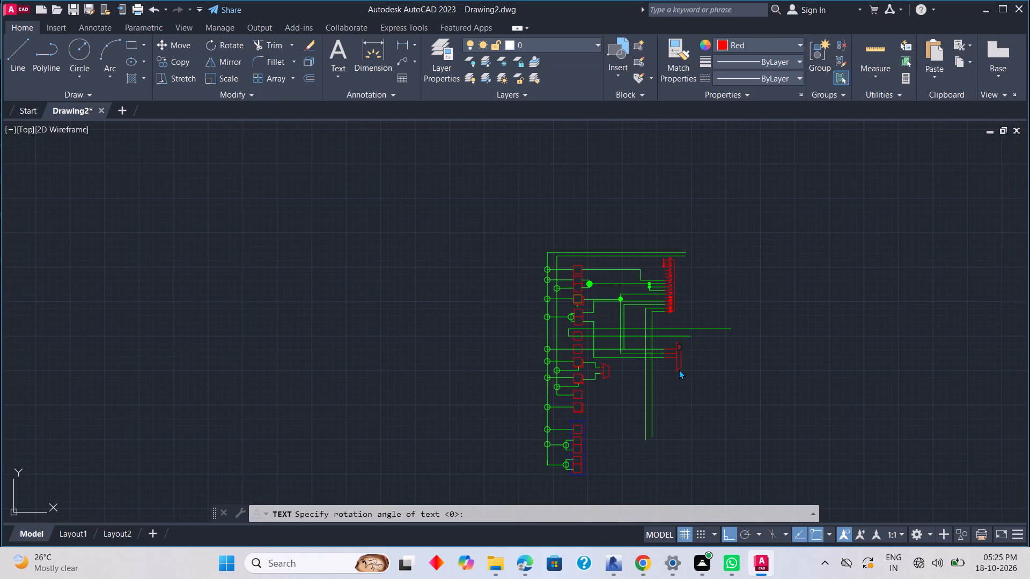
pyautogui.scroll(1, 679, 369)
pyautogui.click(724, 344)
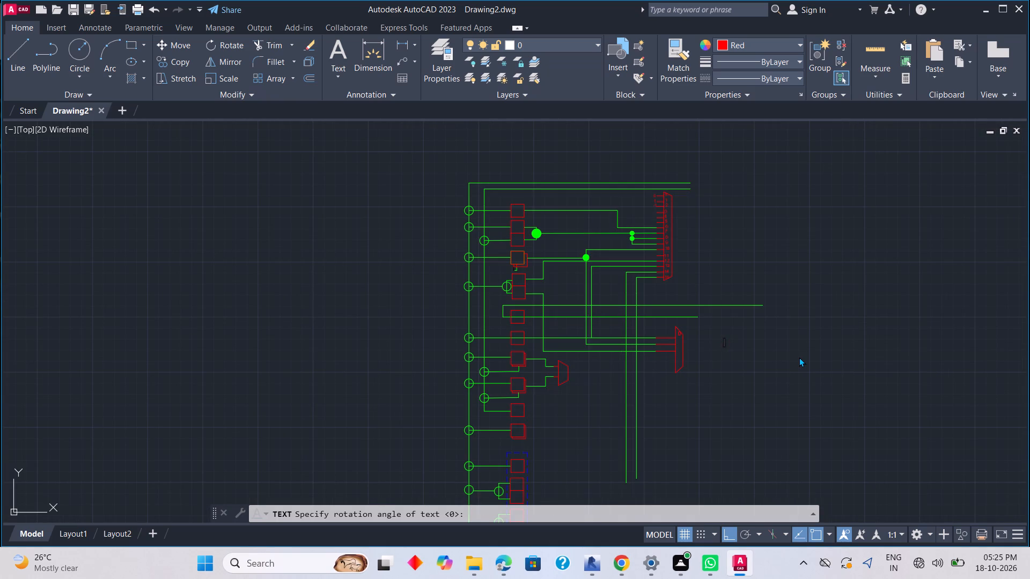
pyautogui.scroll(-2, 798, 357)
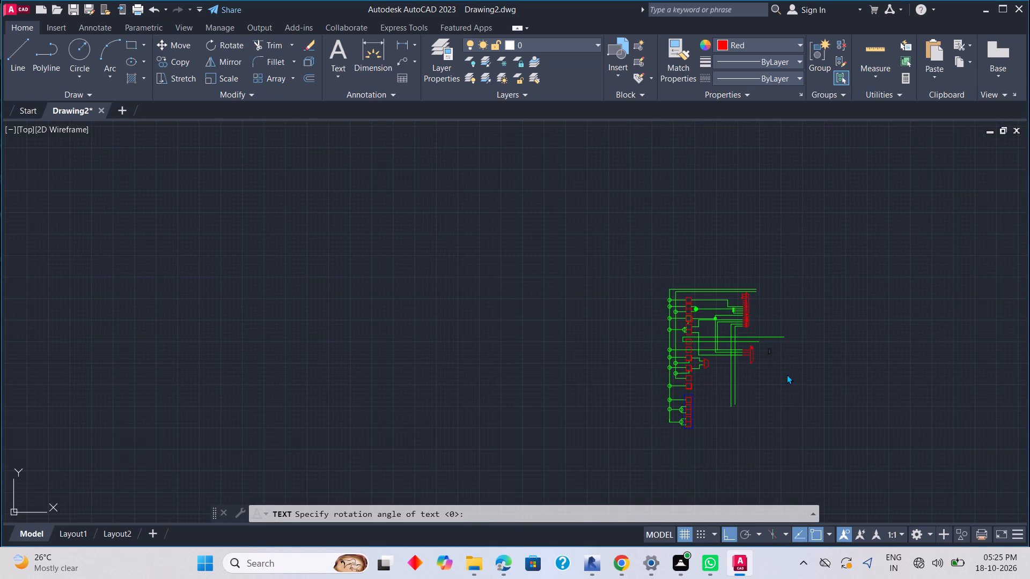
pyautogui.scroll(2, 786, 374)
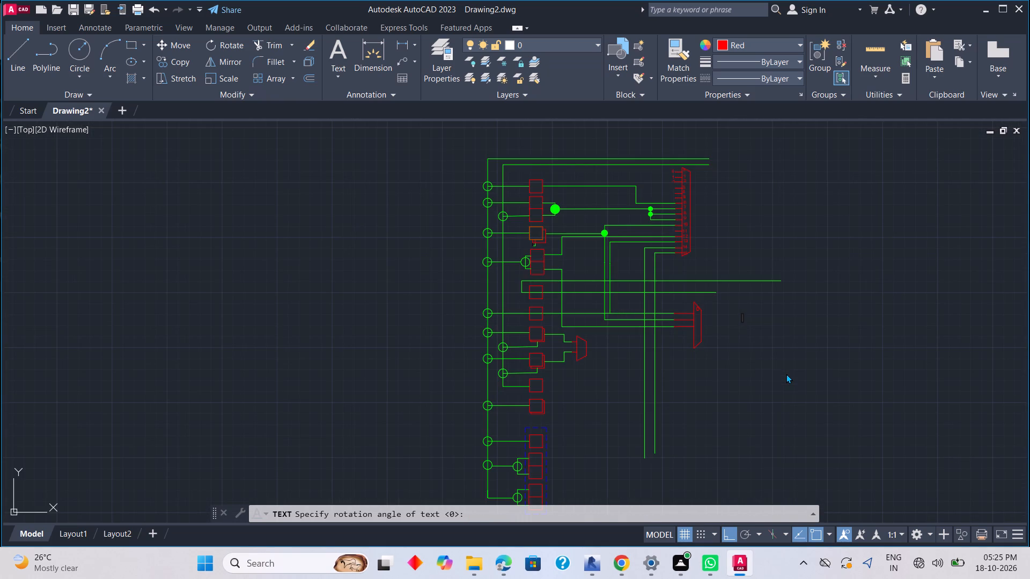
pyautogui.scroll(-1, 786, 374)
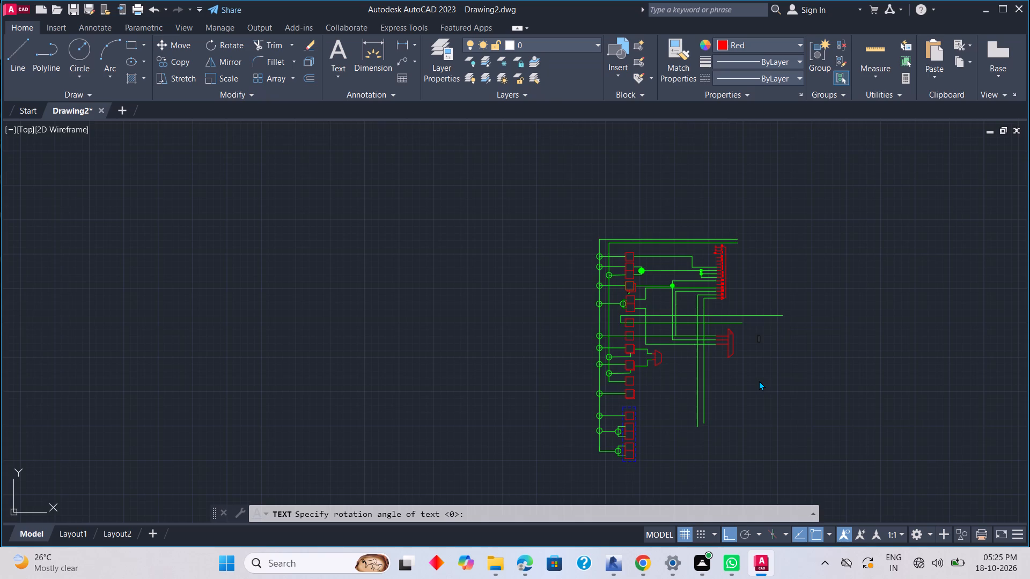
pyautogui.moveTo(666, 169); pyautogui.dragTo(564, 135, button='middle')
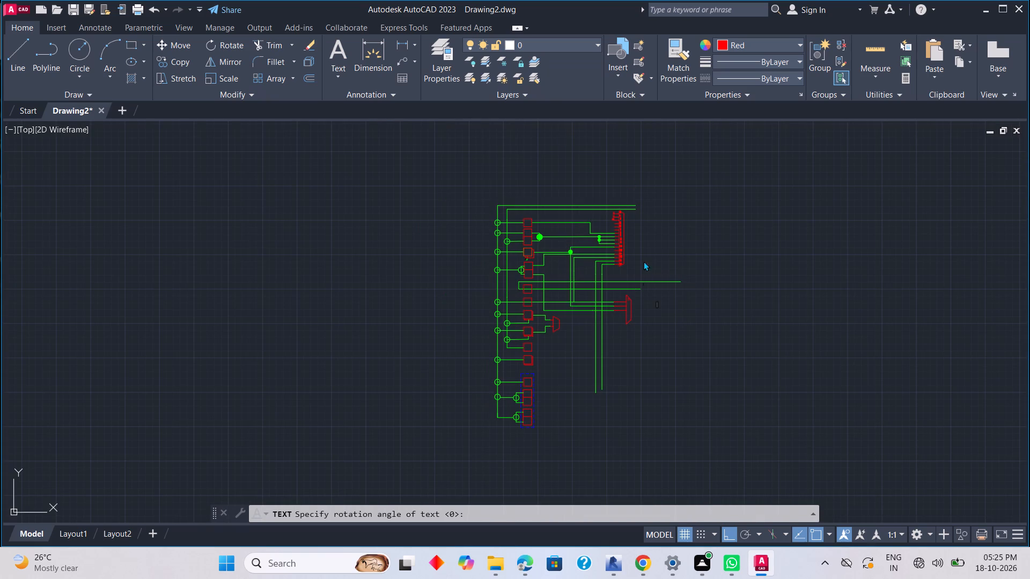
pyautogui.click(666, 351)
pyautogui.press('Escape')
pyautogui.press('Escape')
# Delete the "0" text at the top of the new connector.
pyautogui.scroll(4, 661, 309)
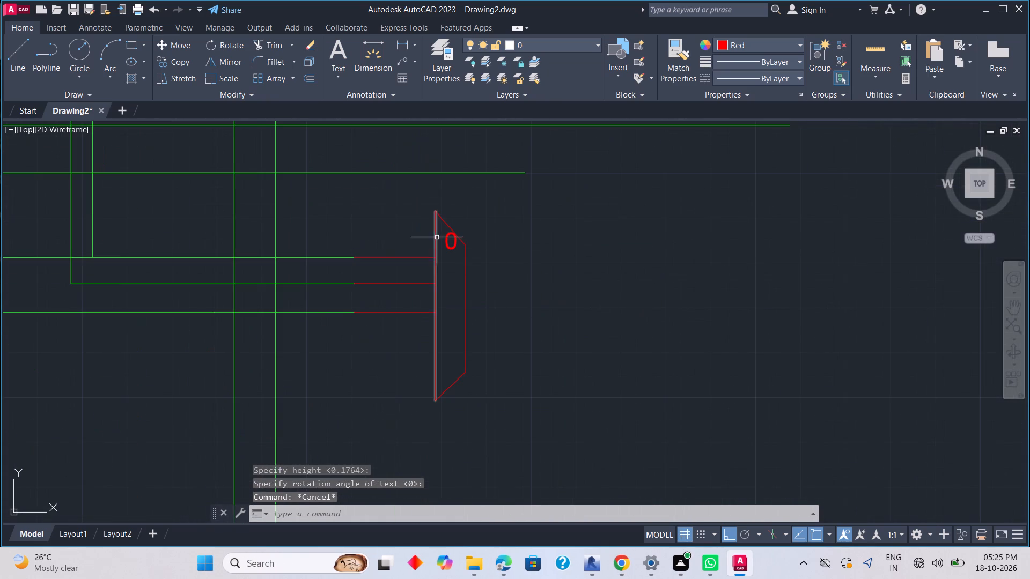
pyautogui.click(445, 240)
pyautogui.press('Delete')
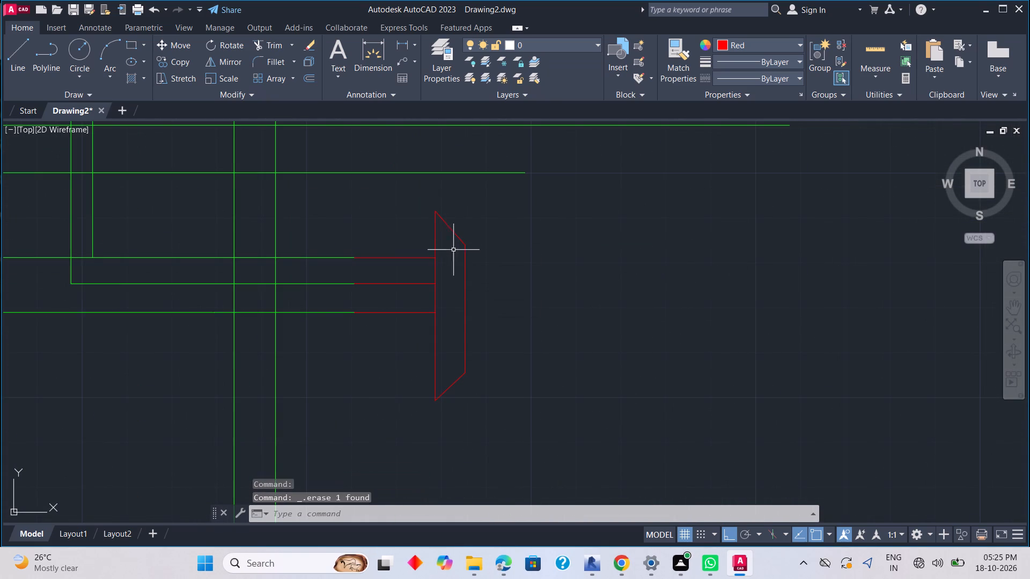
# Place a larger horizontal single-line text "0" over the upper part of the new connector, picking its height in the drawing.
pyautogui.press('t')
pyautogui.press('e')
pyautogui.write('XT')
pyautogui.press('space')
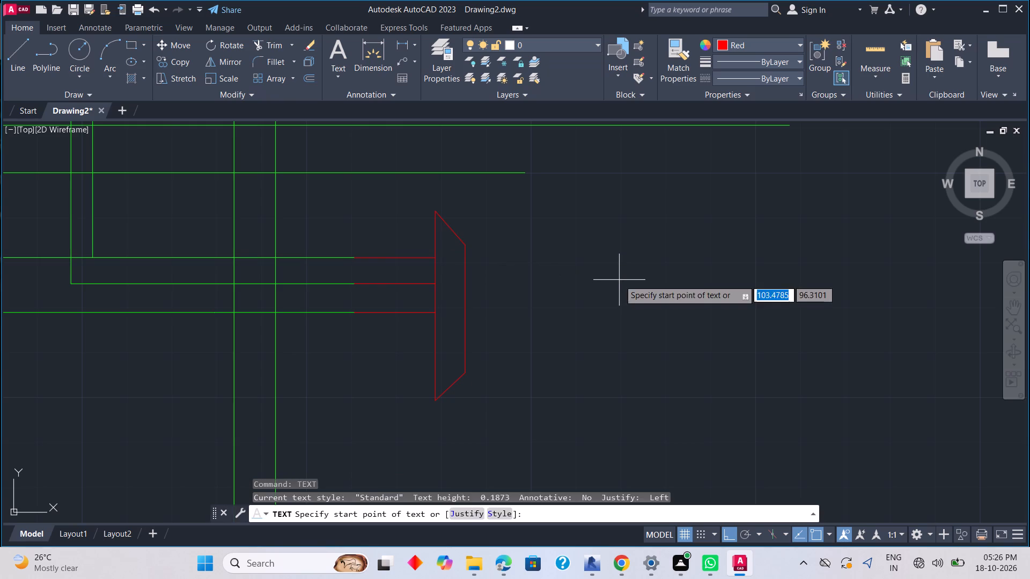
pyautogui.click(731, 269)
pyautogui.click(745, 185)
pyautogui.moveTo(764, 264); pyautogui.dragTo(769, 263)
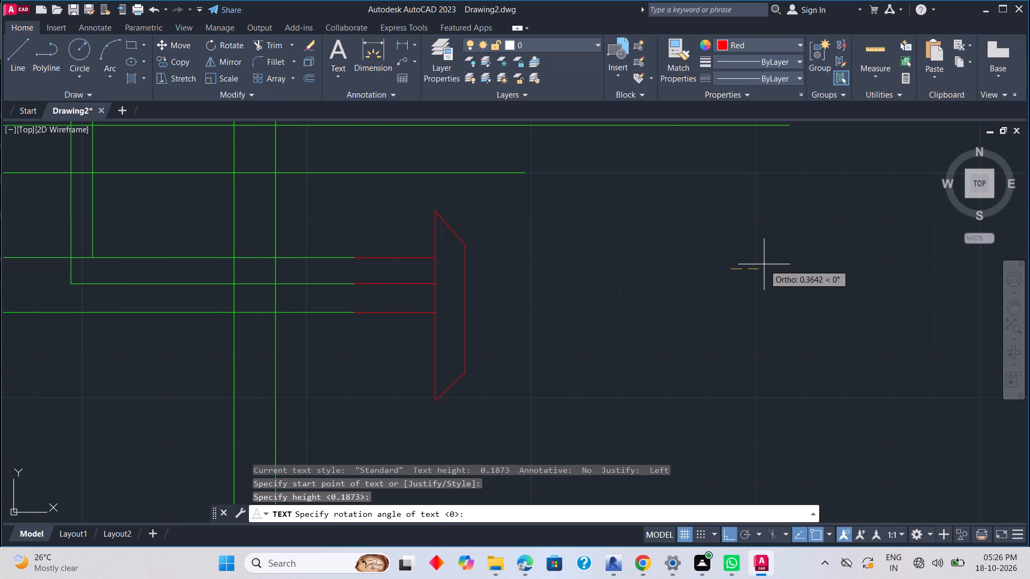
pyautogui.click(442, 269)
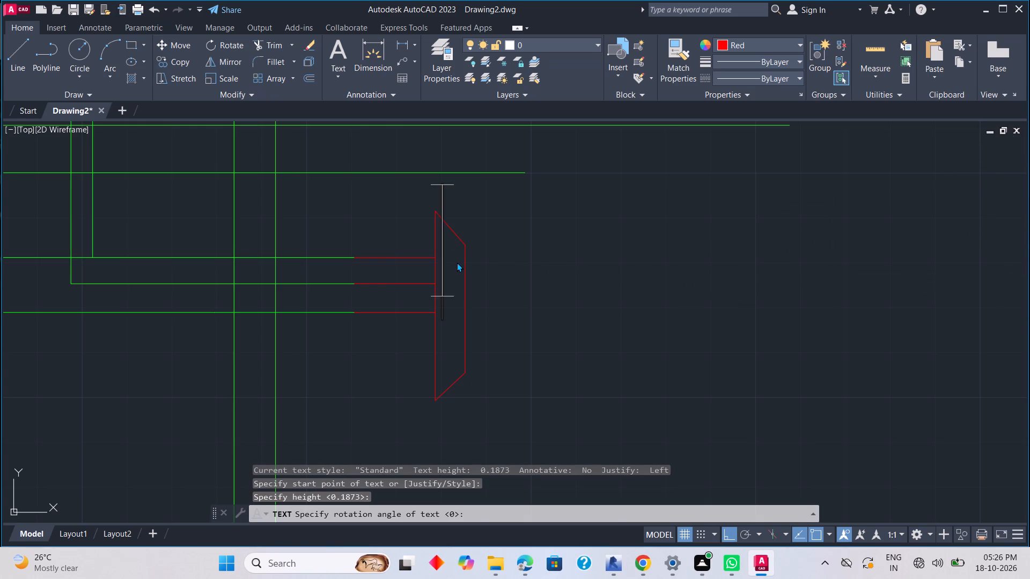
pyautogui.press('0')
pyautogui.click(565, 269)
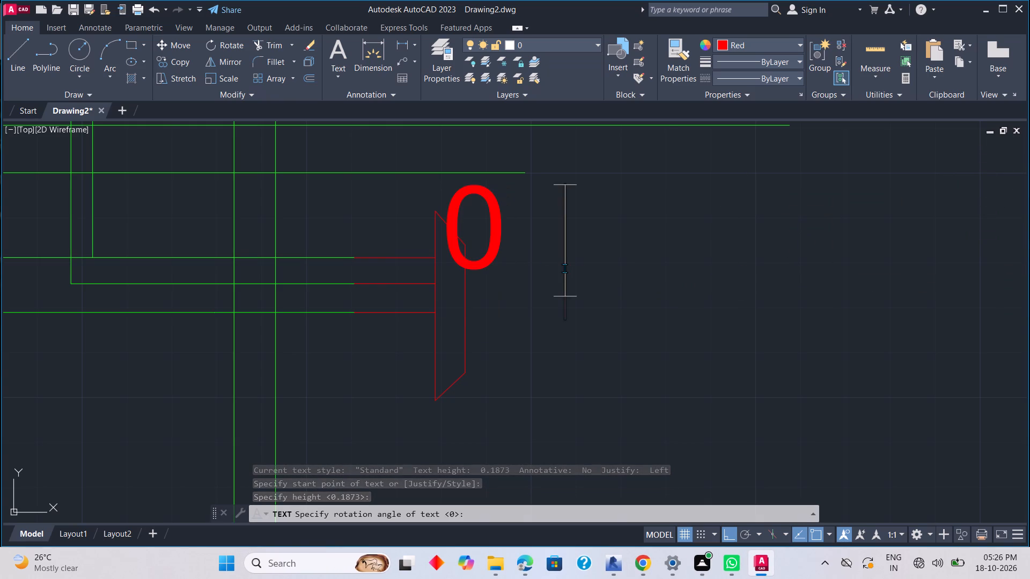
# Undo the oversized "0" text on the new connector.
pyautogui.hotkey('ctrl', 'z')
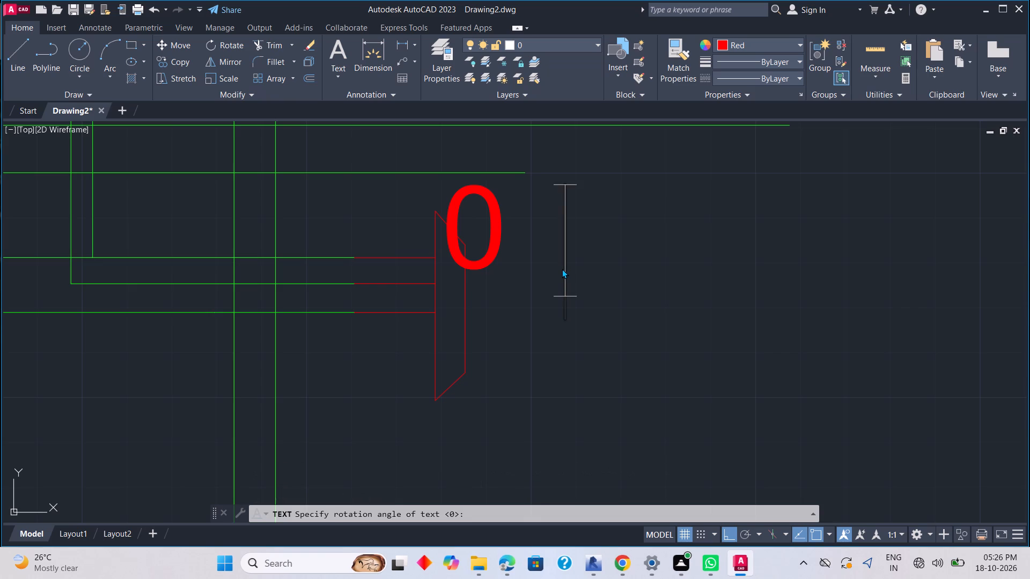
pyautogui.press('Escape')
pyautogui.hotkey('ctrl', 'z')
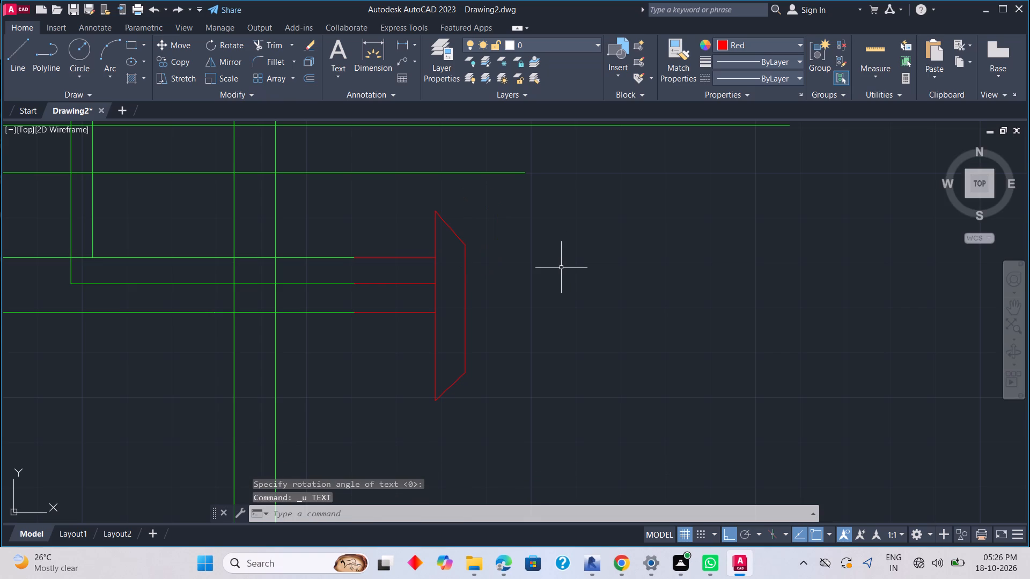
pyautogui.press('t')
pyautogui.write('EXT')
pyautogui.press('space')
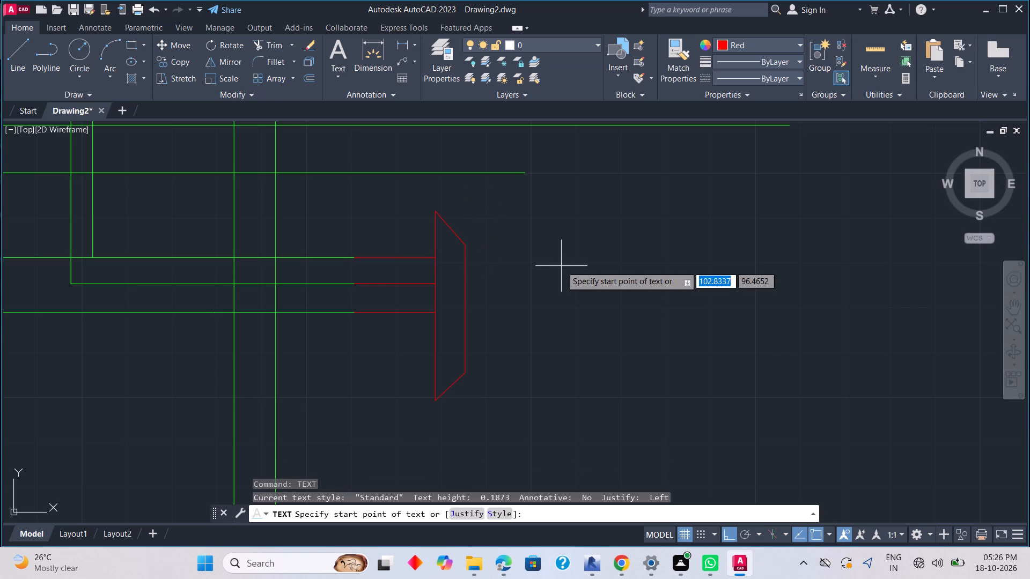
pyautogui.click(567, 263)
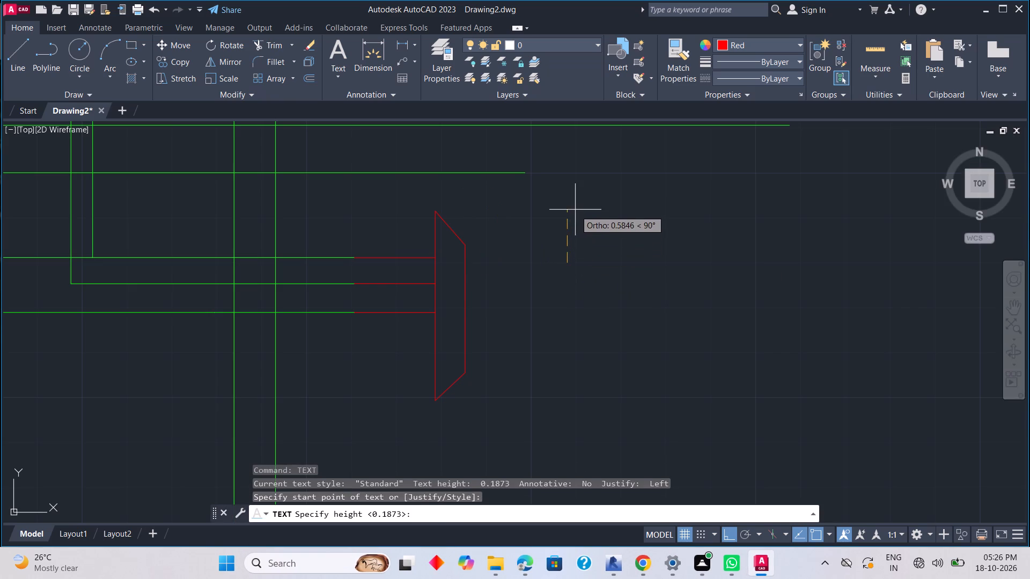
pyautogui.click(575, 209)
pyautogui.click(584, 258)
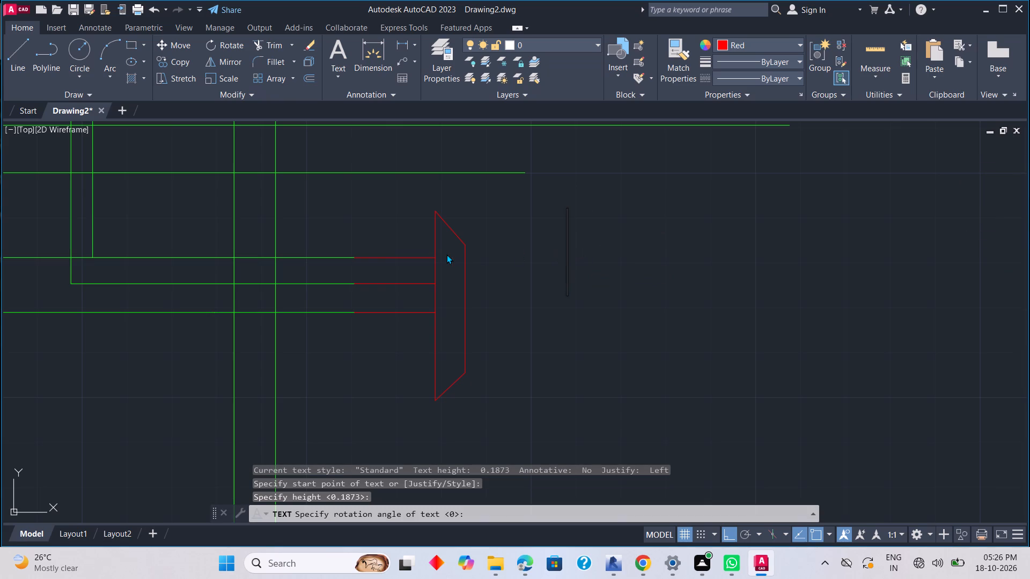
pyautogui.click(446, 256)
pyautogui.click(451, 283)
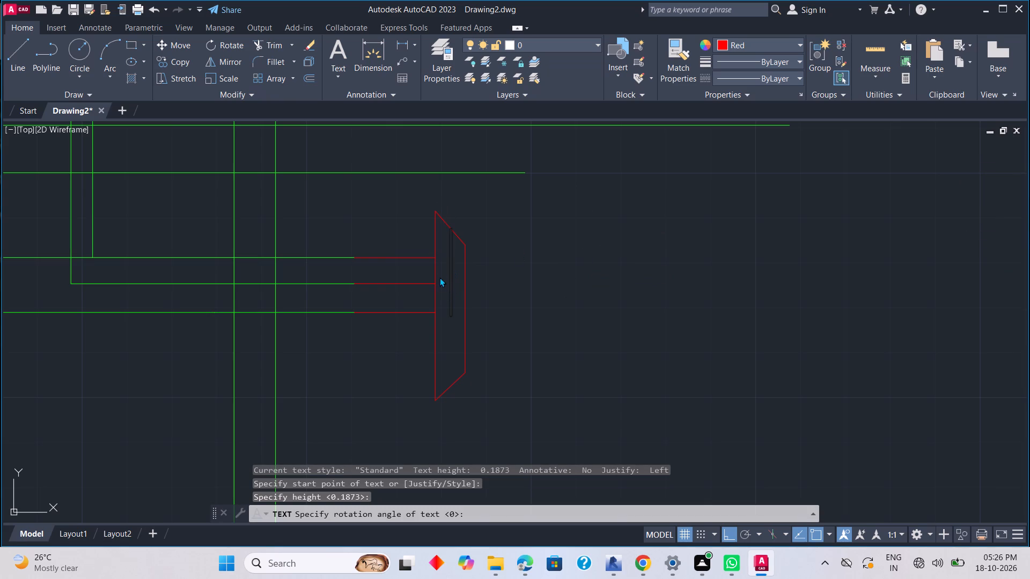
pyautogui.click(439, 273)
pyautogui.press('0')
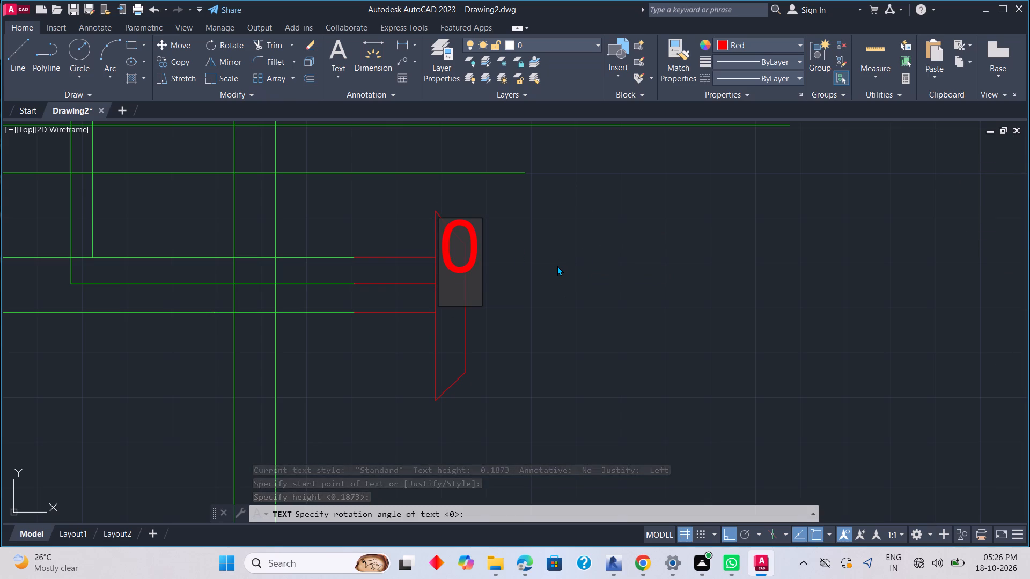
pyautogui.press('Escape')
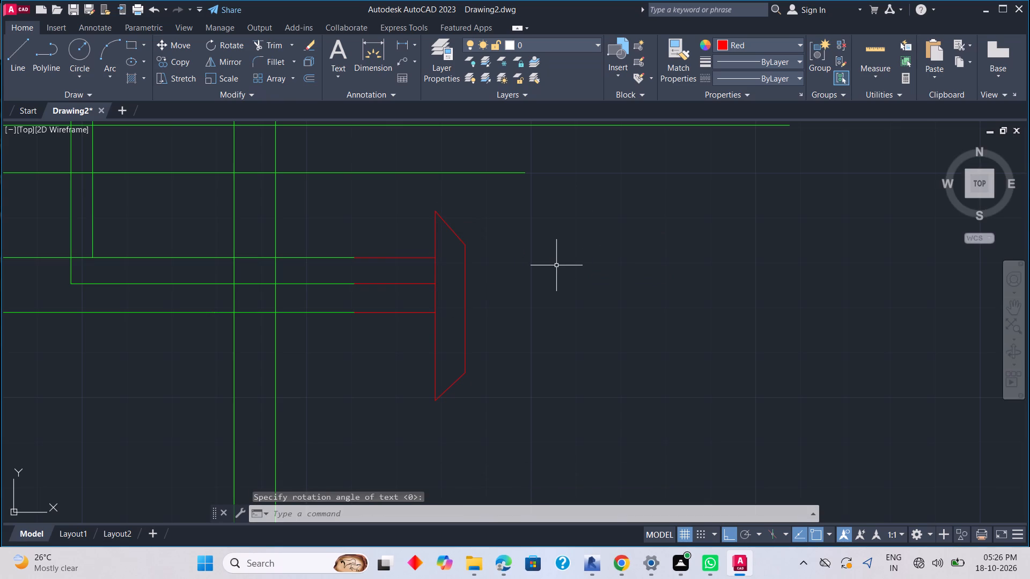
# Try to place a single-line text "0" about 0.35 units high, at rotation 90, over the top of the new connector.
pyautogui.write('TEXT')
pyautogui.press('space')
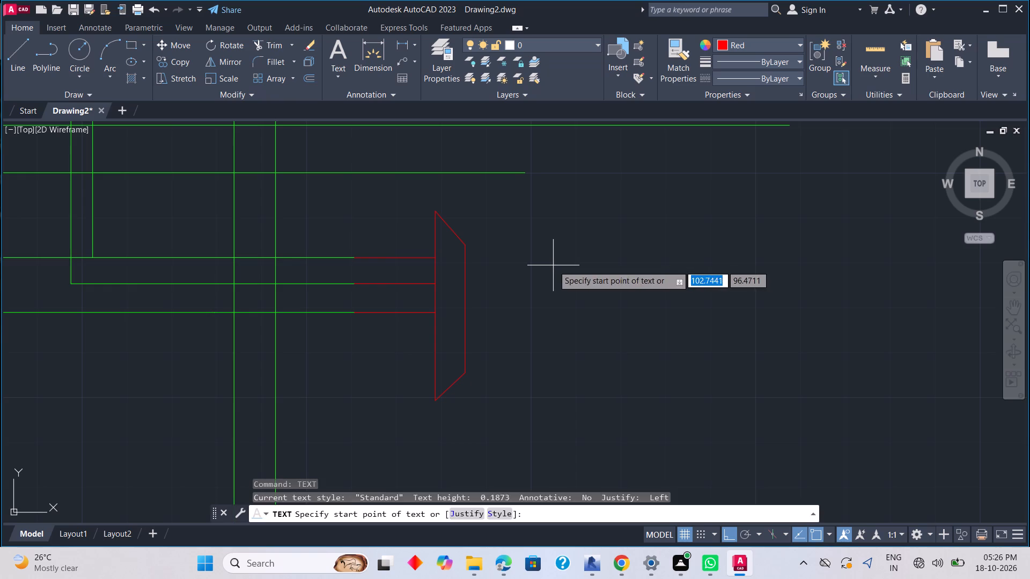
pyautogui.click(553, 265)
pyautogui.click(556, 234)
pyautogui.click(562, 250)
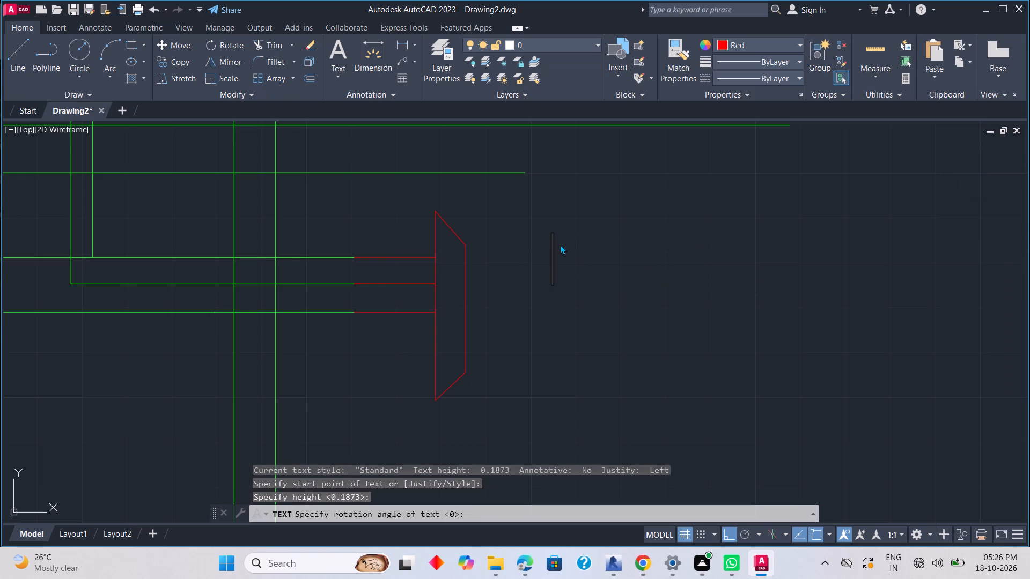
pyautogui.click(440, 250)
pyautogui.press('0')
pyautogui.scroll(-3, 461, 249)
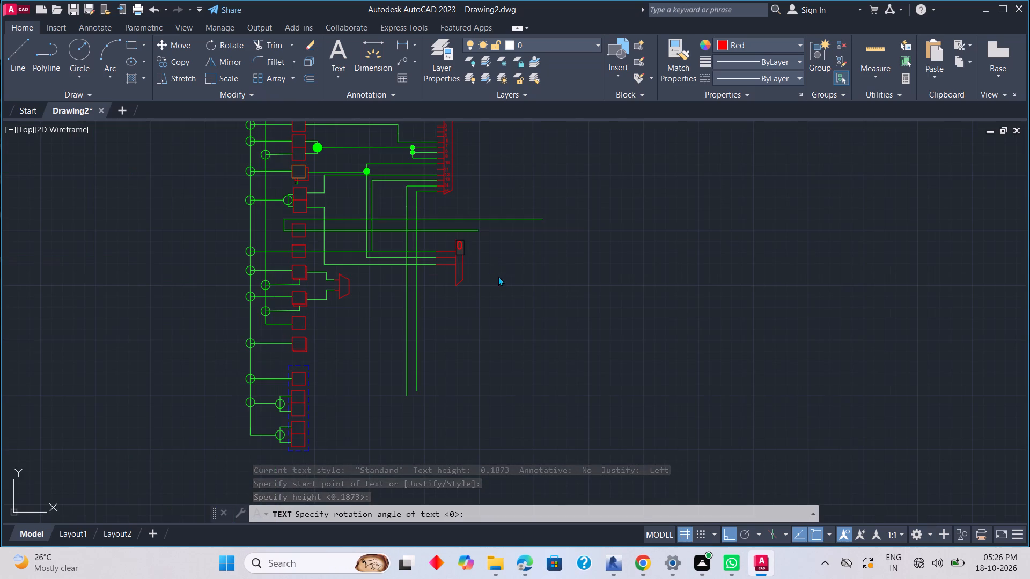
pyautogui.scroll(-2, 479, 273)
pyautogui.scroll(1, 479, 272)
pyautogui.moveTo(479, 272); pyautogui.dragTo(689, 311, button='middle')
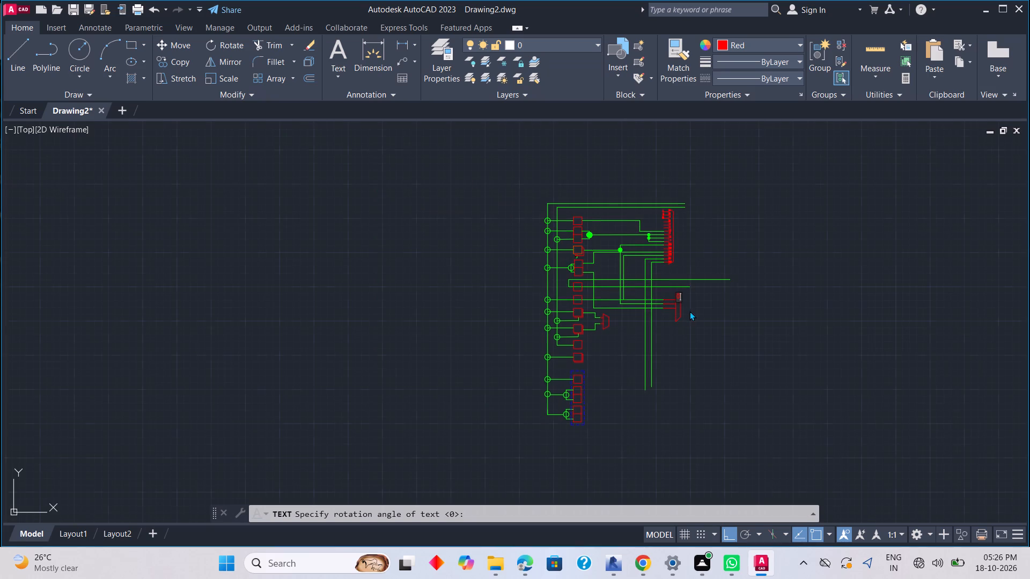
pyautogui.moveTo(689, 311); pyautogui.dragTo(689, 311, button='middle')
pyautogui.scroll(5, 682, 308)
pyautogui.moveTo(624, 306); pyautogui.dragTo(624, 306, button='middle')
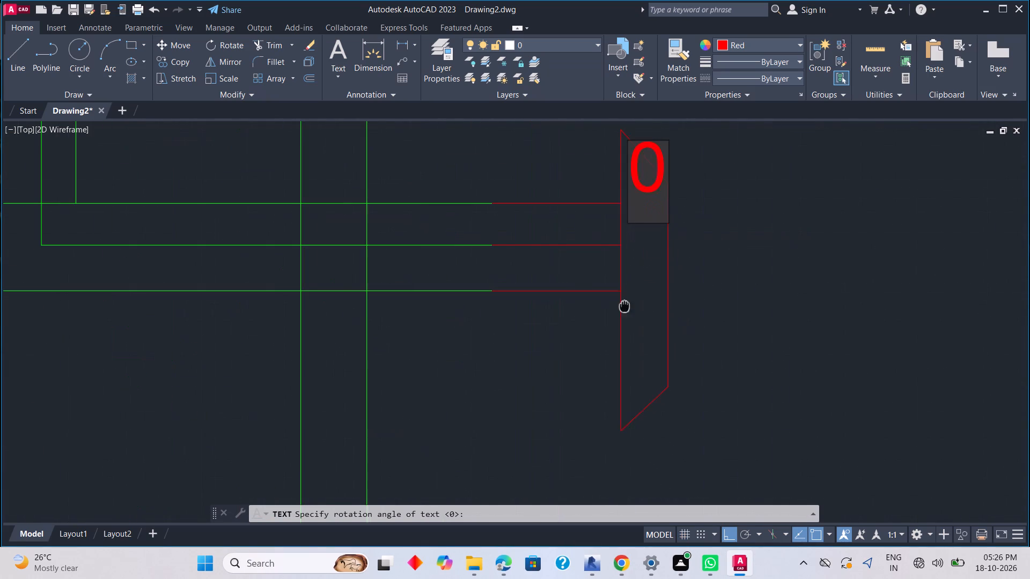
pyautogui.moveTo(624, 306); pyautogui.dragTo(678, 352, button='middle')
pyautogui.scroll(3, 687, 306)
pyautogui.moveTo(686, 296); pyautogui.dragTo(702, 462, button='middle')
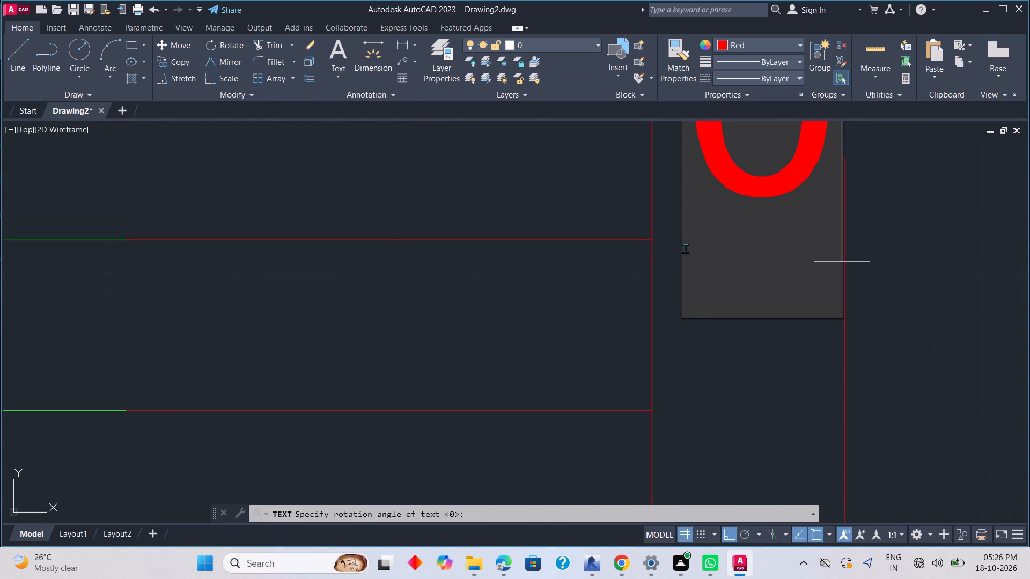
pyautogui.scroll(-4, 679, 249)
pyautogui.moveTo(687, 265); pyautogui.dragTo(681, 335, button='middle')
pyautogui.scroll(3, 677, 322)
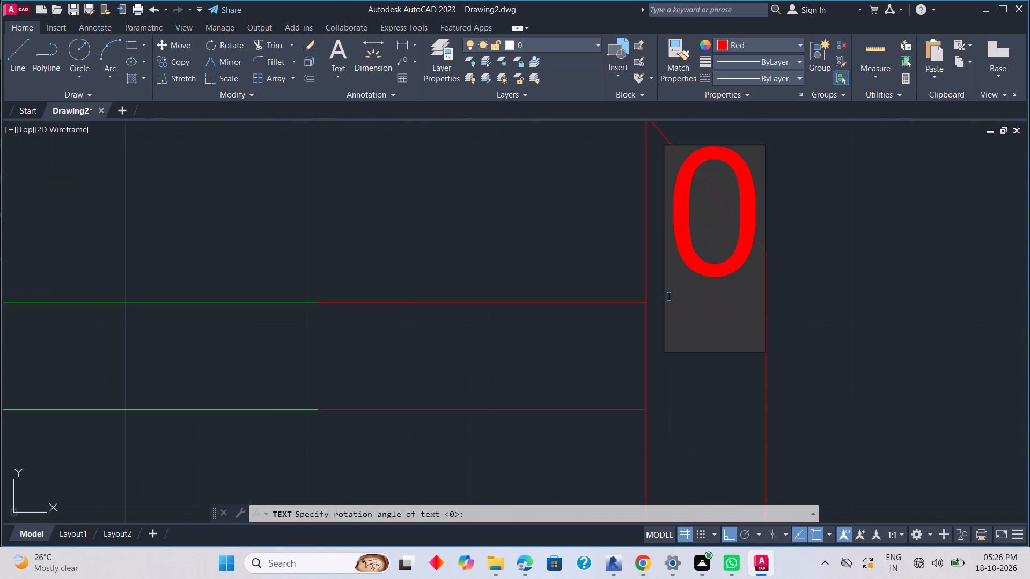
pyautogui.click(657, 297)
pyautogui.click(667, 295)
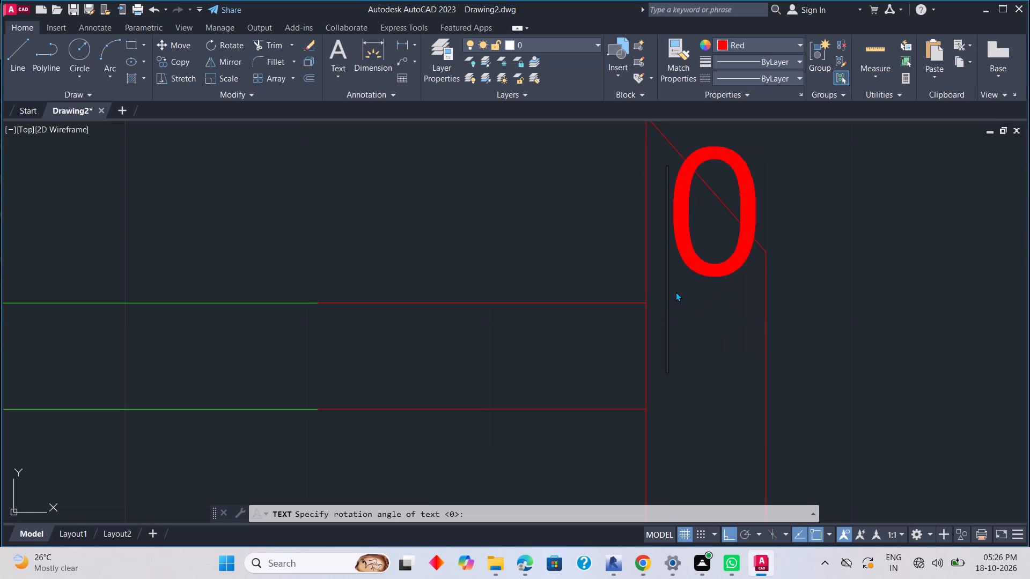
pyautogui.press('Escape')
pyautogui.press('Escape')
pyautogui.press('Escape')
pyautogui.press('Escape')
# Place a smaller single-line text "0" about 0.16 units high, at rotation 90, inside the top of the new connector.
pyautogui.write('TEXT')
pyautogui.press('space')
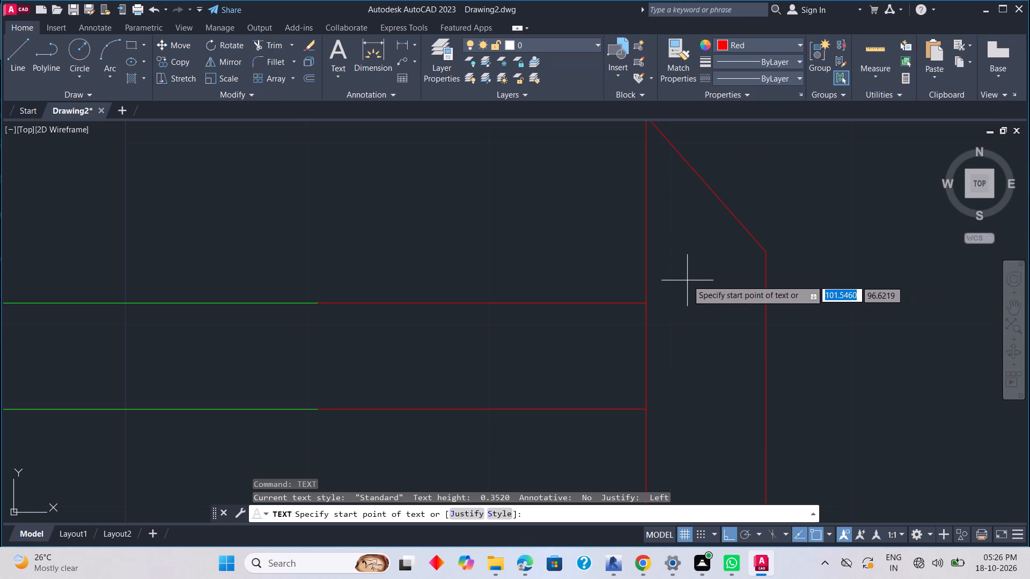
pyautogui.click(687, 280)
pyautogui.click(691, 220)
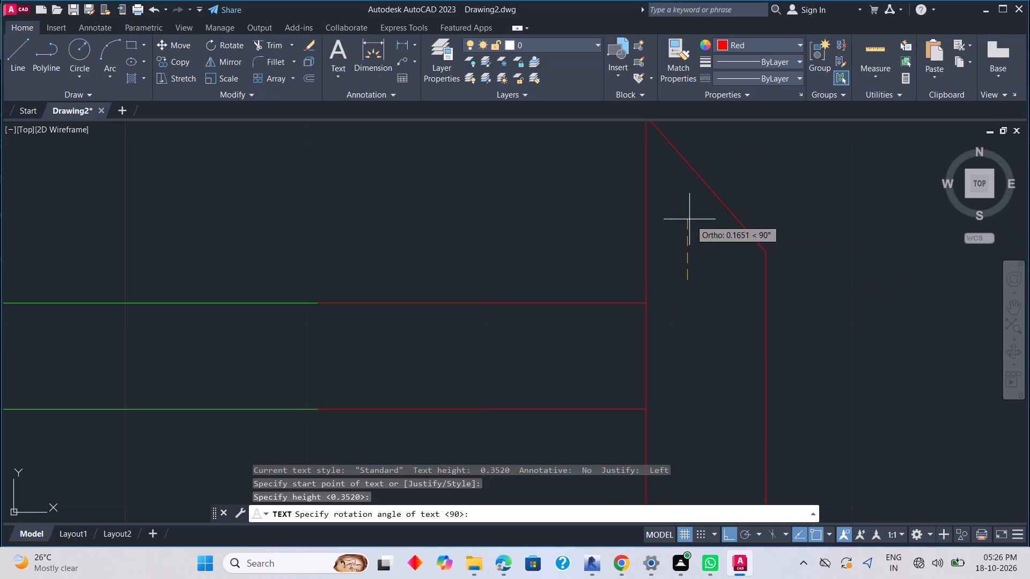
pyautogui.click(689, 219)
pyautogui.click(667, 216)
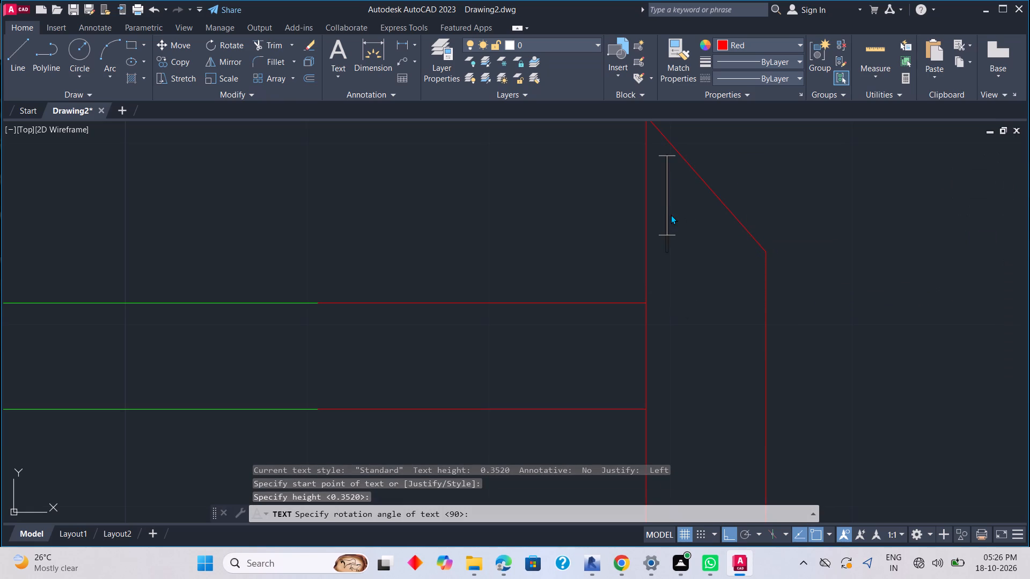
pyautogui.click(682, 250)
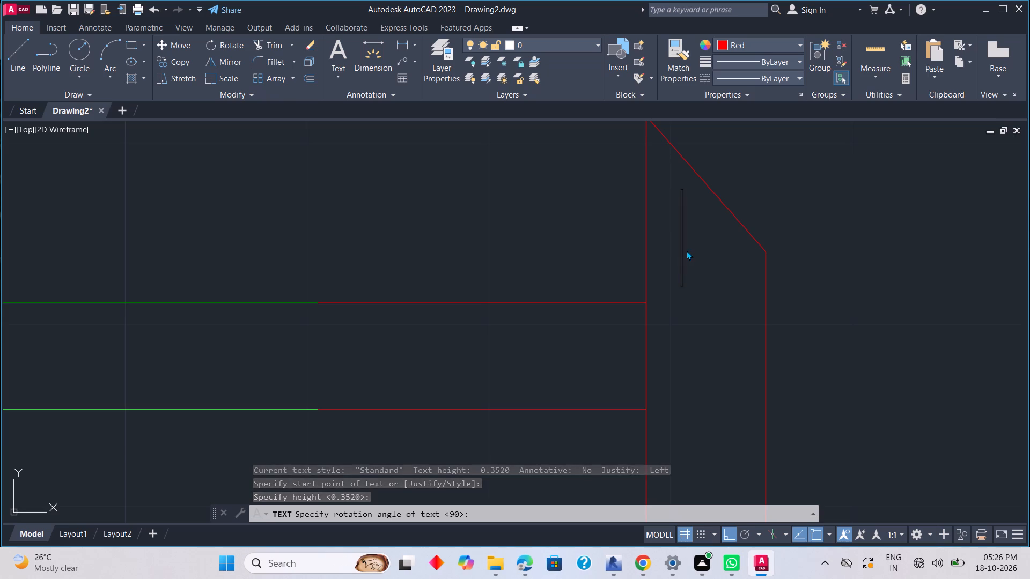
pyautogui.press('0')
pyautogui.click(676, 277)
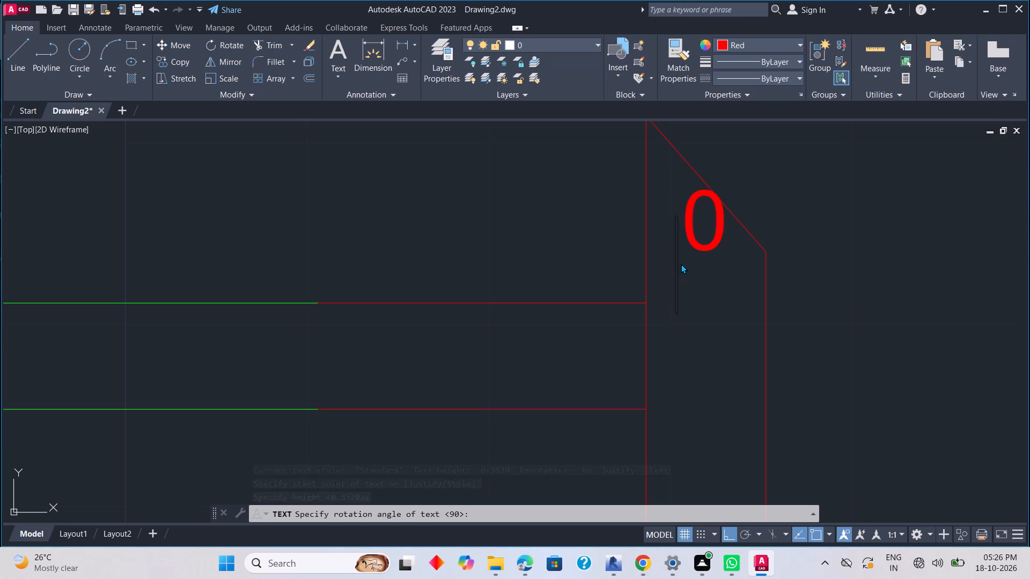
pyautogui.press('BackSpace')
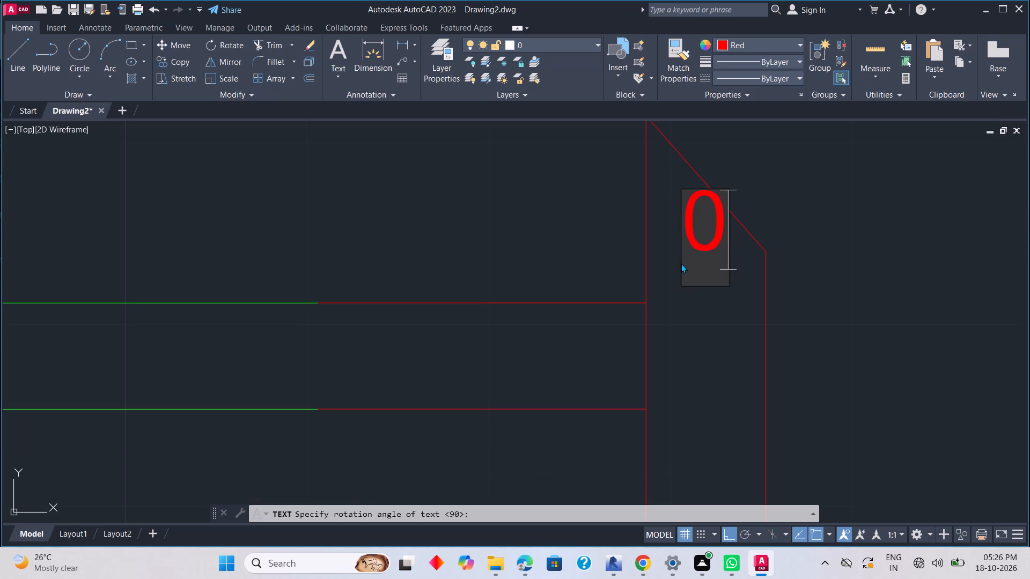
pyautogui.press('BackSpace')
pyautogui.click(674, 274)
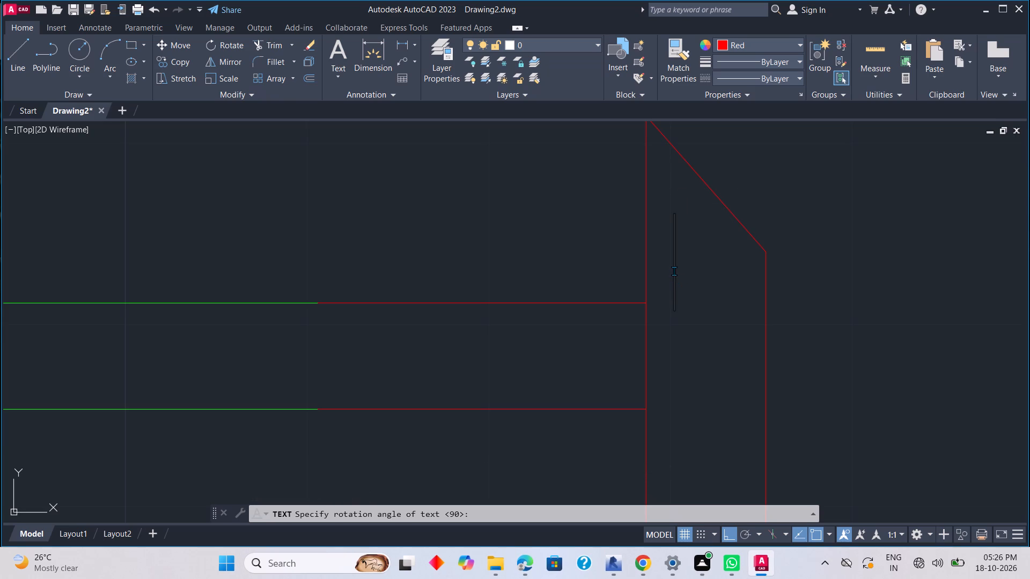
pyautogui.press('0')
pyautogui.scroll(-1, 722, 321)
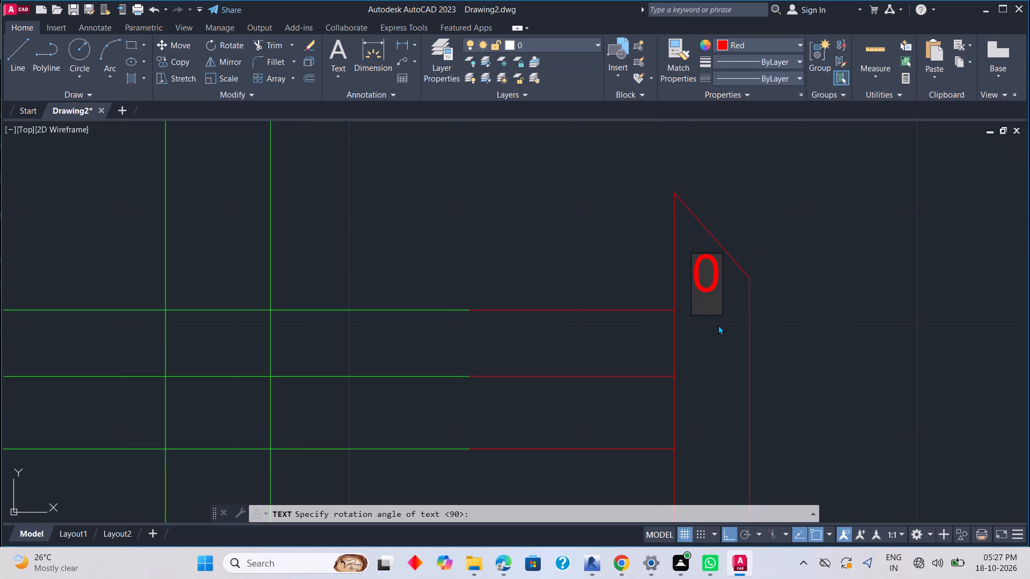
pyautogui.press('BackSpace')
pyautogui.click(703, 288)
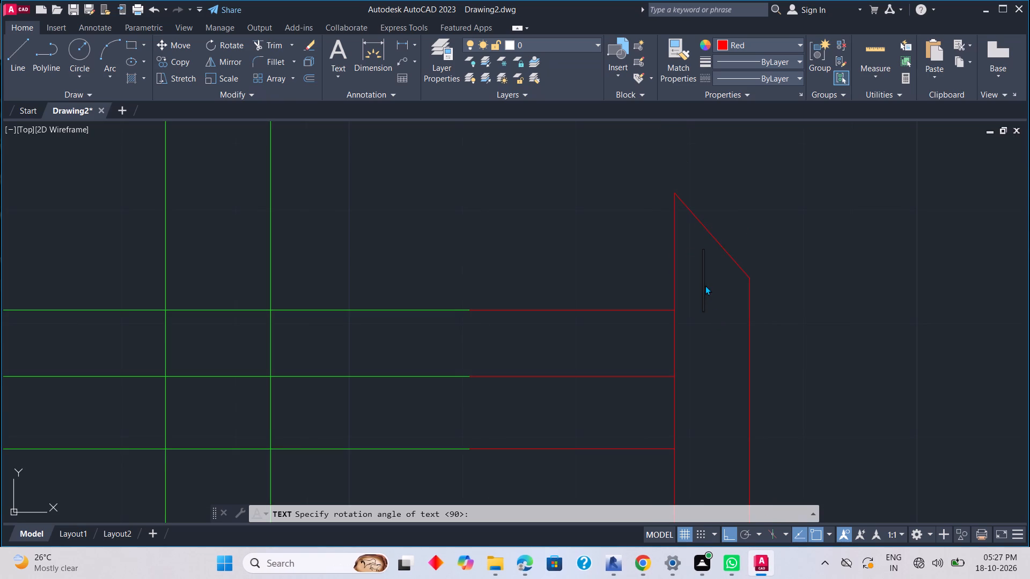
pyautogui.press('0')
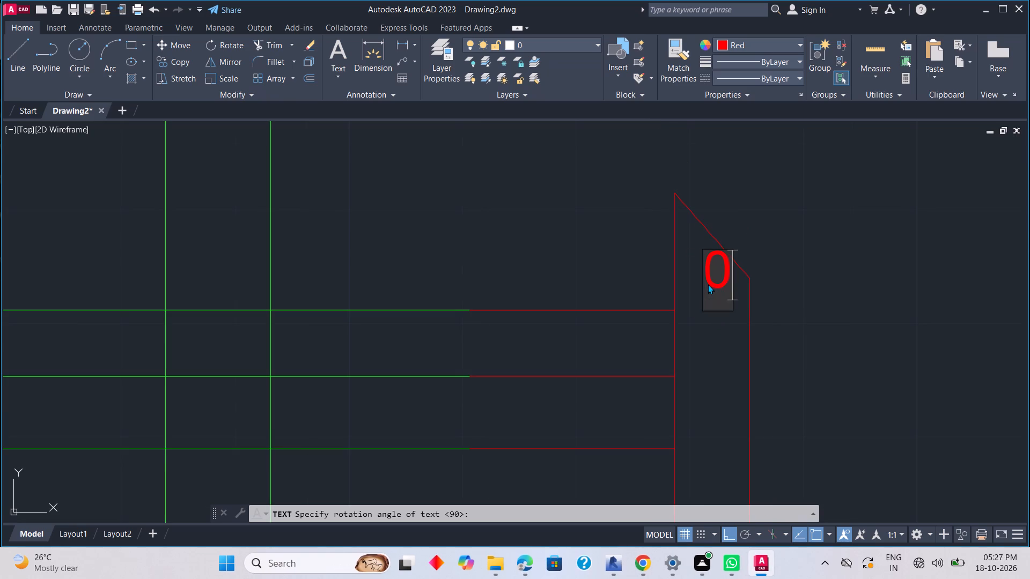
# Place the small text labels 1, 2 and 3 in a column below the 0 inside the three-pin connector.
pyautogui.click(708, 342)
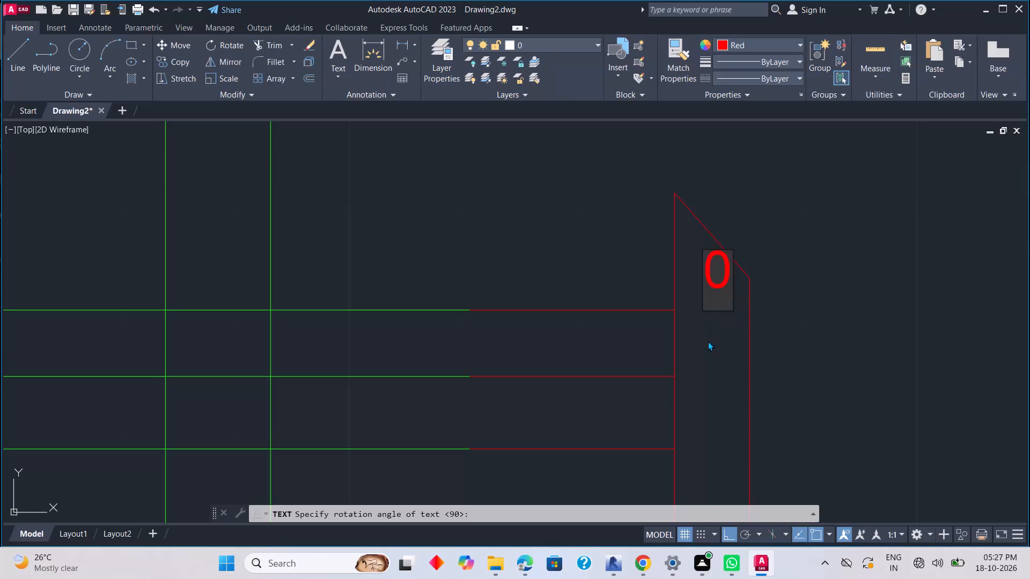
pyautogui.press('1')
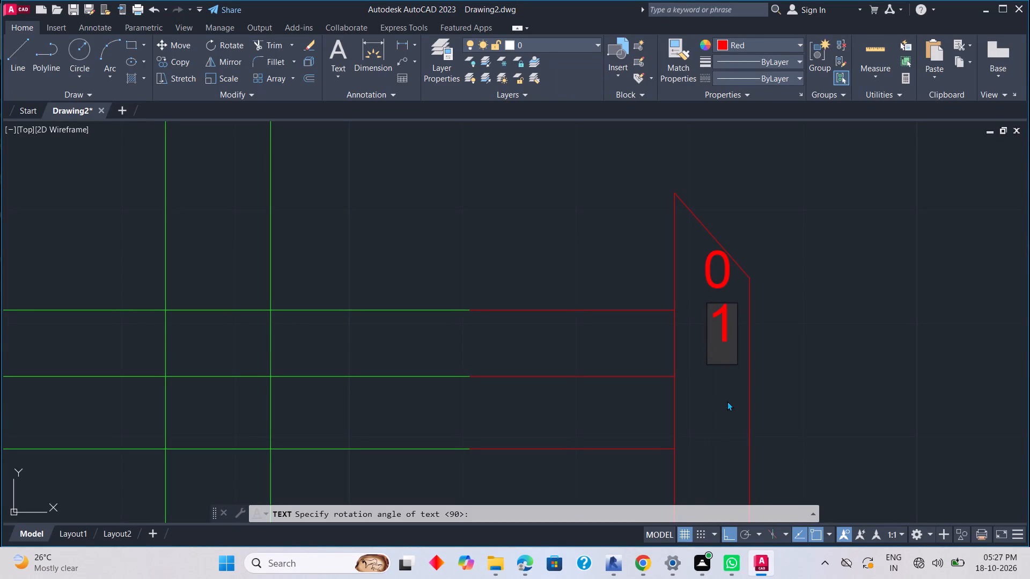
pyautogui.moveTo(727, 397); pyautogui.dragTo(715, 345, button='middle')
pyautogui.scroll(-5, 713, 337)
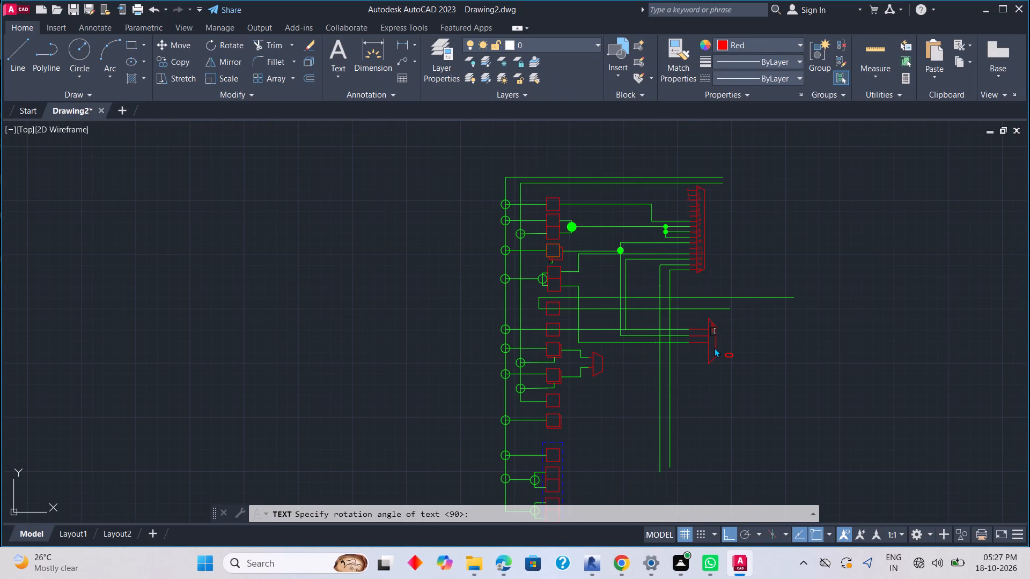
pyautogui.scroll(-1, 714, 345)
pyautogui.scroll(1, 714, 344)
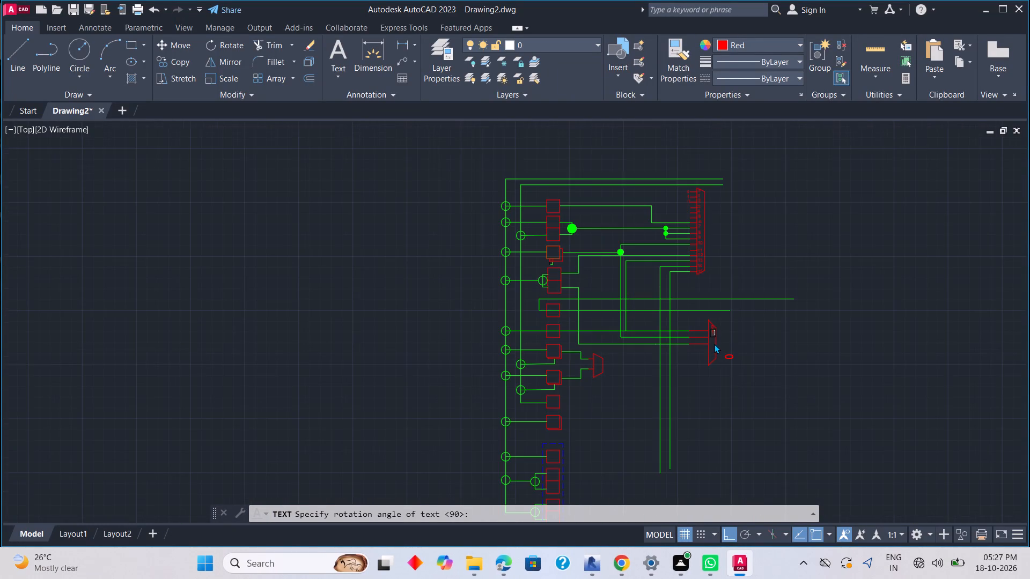
pyautogui.moveTo(714, 344); pyautogui.dragTo(723, 305, button='middle')
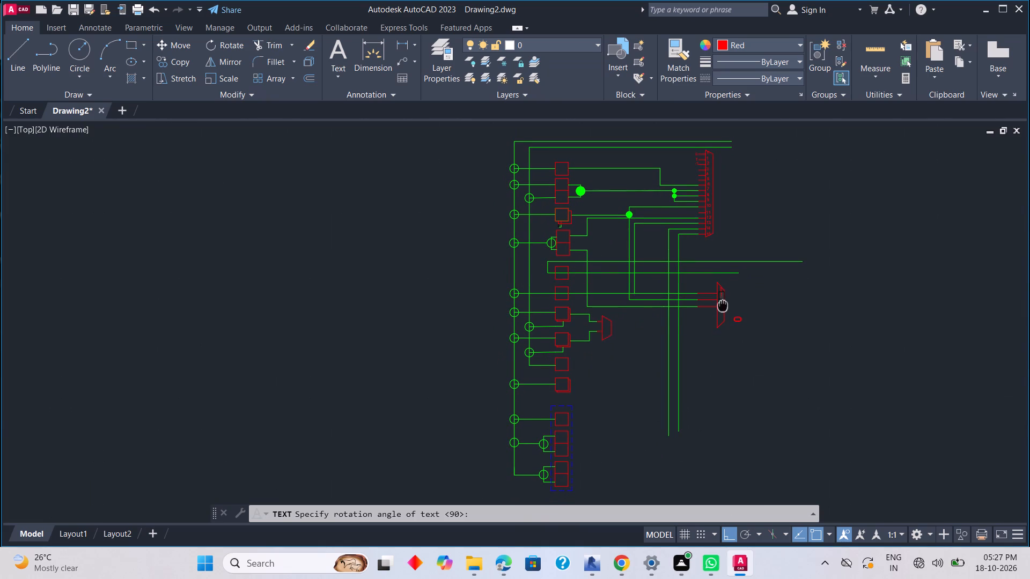
pyautogui.moveTo(723, 305); pyautogui.dragTo(723, 305, button='middle')
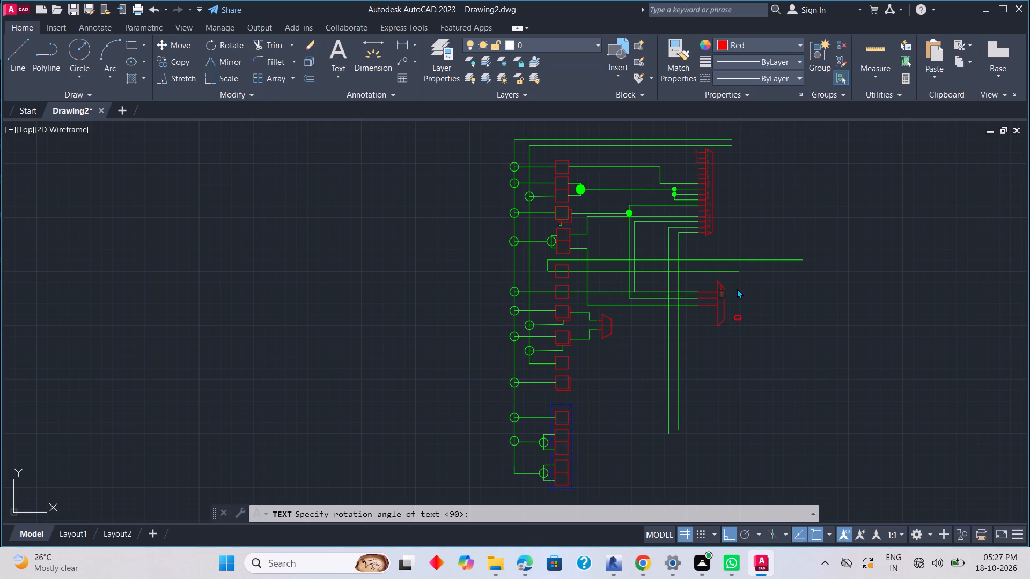
pyautogui.scroll(4, 723, 302)
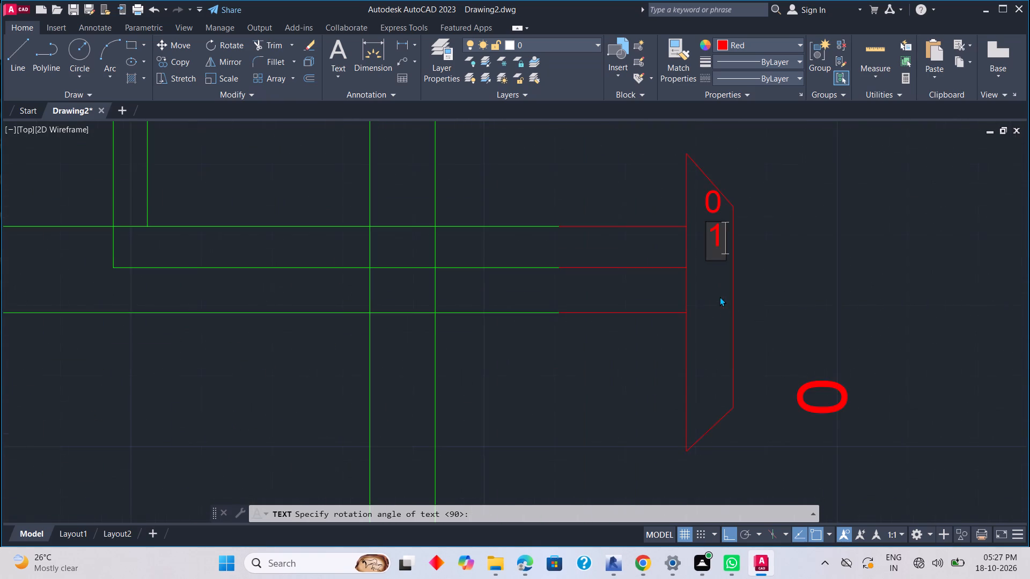
pyautogui.moveTo(717, 282); pyautogui.dragTo(715, 305, button='middle')
pyautogui.click(707, 308)
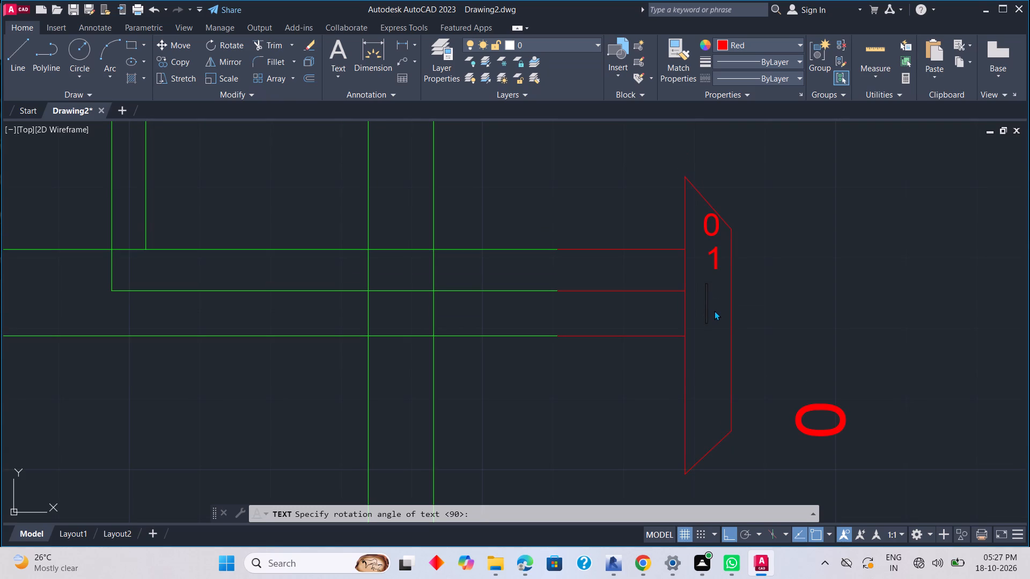
pyautogui.press('2')
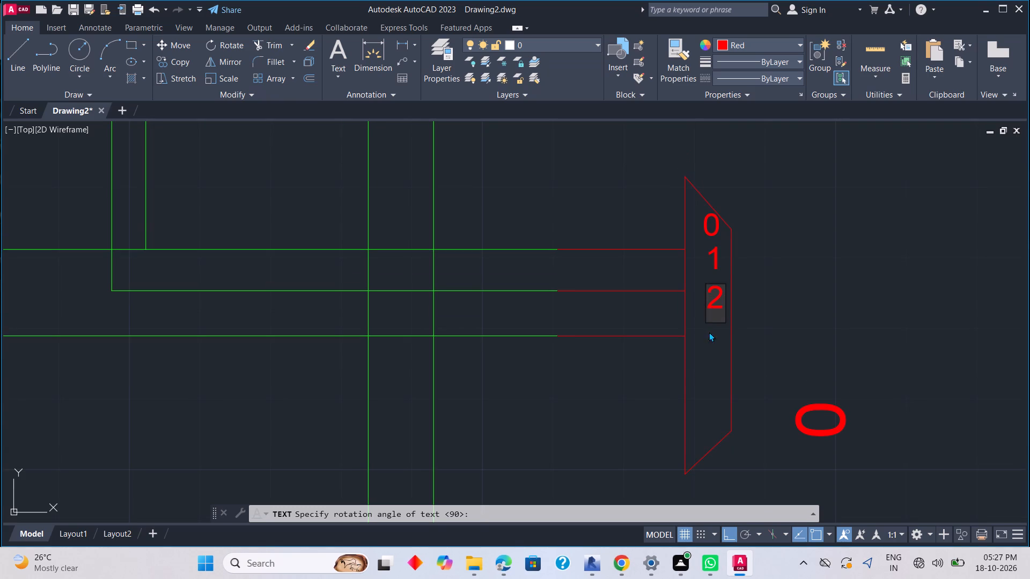
pyautogui.click(710, 352)
pyautogui.press('3')
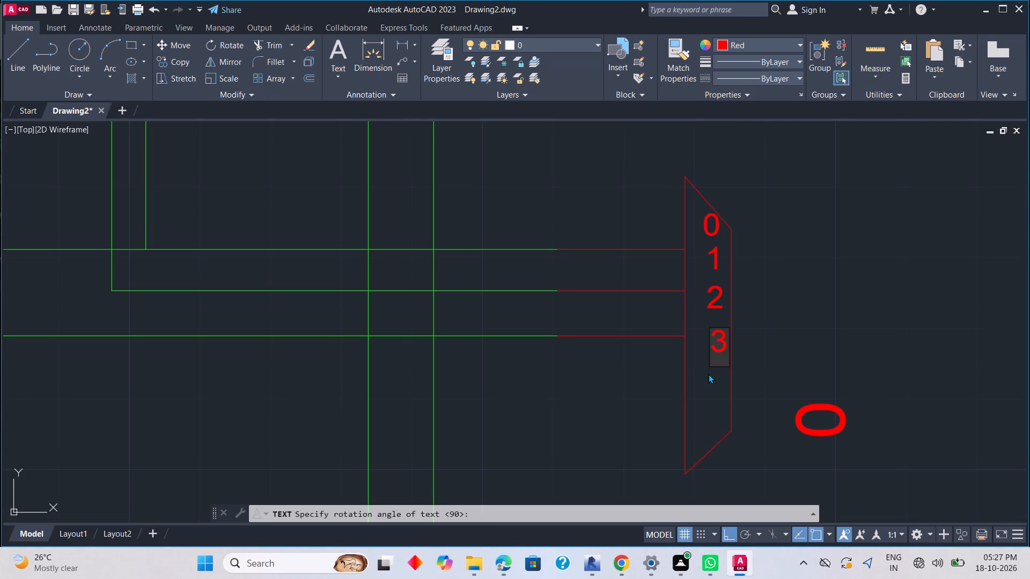
# Continue the column inside the three-pin connector with the labels 4, 5, 6 and 7 down to its lower end.
pyautogui.click(711, 380)
pyautogui.press('4')
pyautogui.click(717, 414)
pyautogui.press('5')
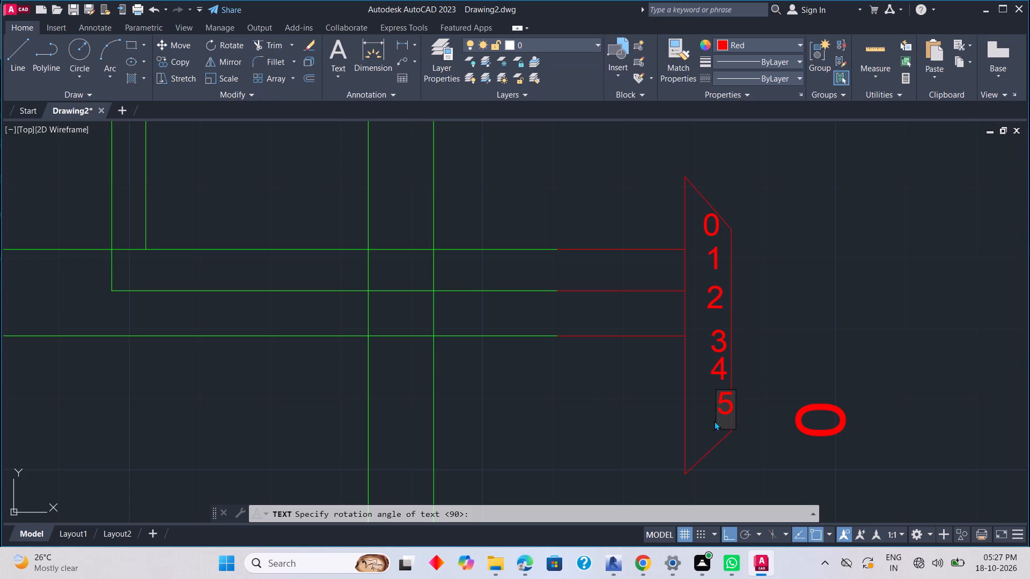
pyautogui.click(715, 432)
pyautogui.press('6')
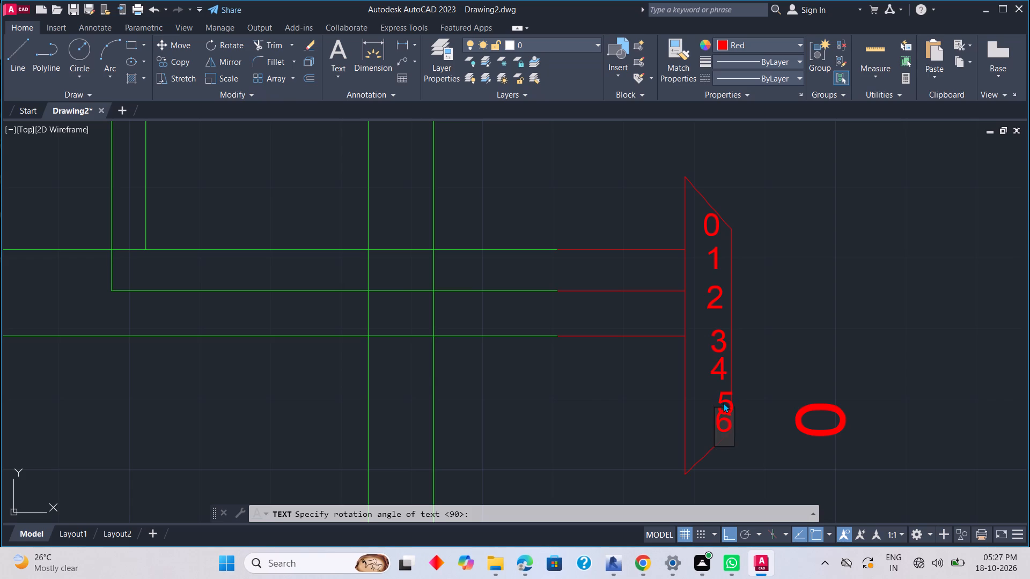
pyautogui.click(723, 401)
pyautogui.click(700, 440)
pyautogui.press('7')
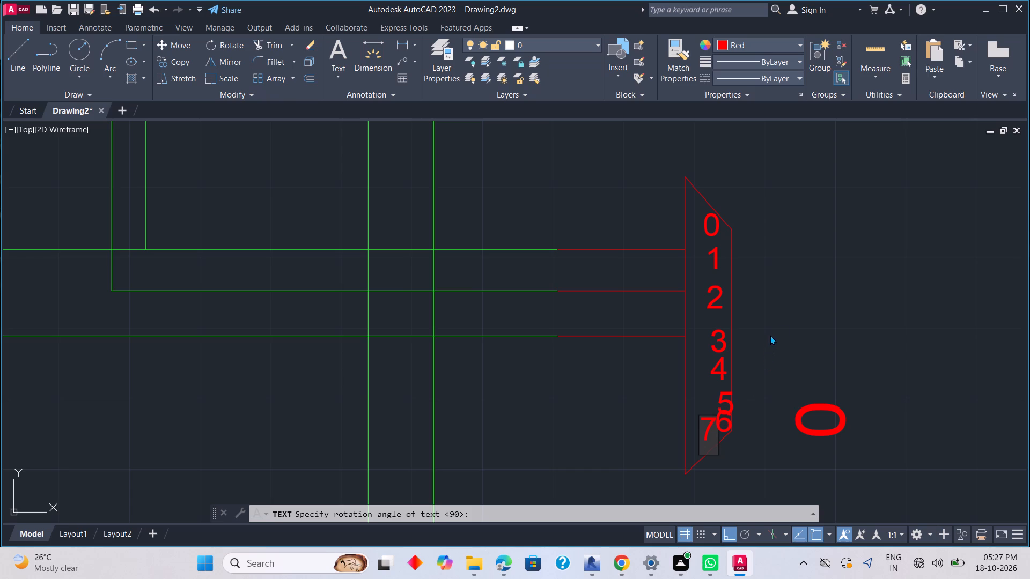
# Label the small two-pin connector with 0 beside its upper pin and 1 beside its lower pin.
pyautogui.scroll(-5, 528, 399)
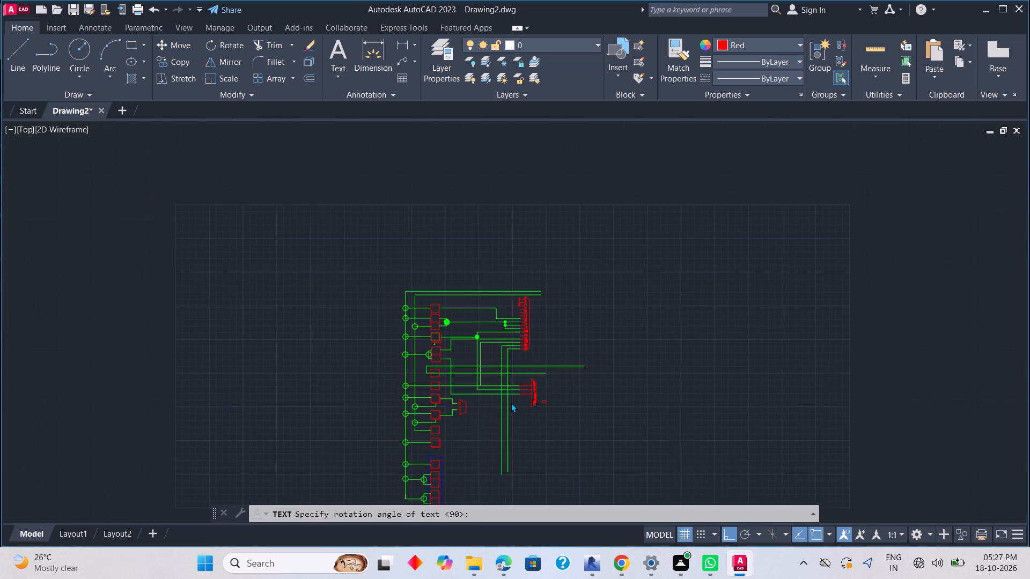
pyautogui.scroll(4, 469, 399)
pyautogui.moveTo(461, 440); pyautogui.dragTo(471, 236, button='middle')
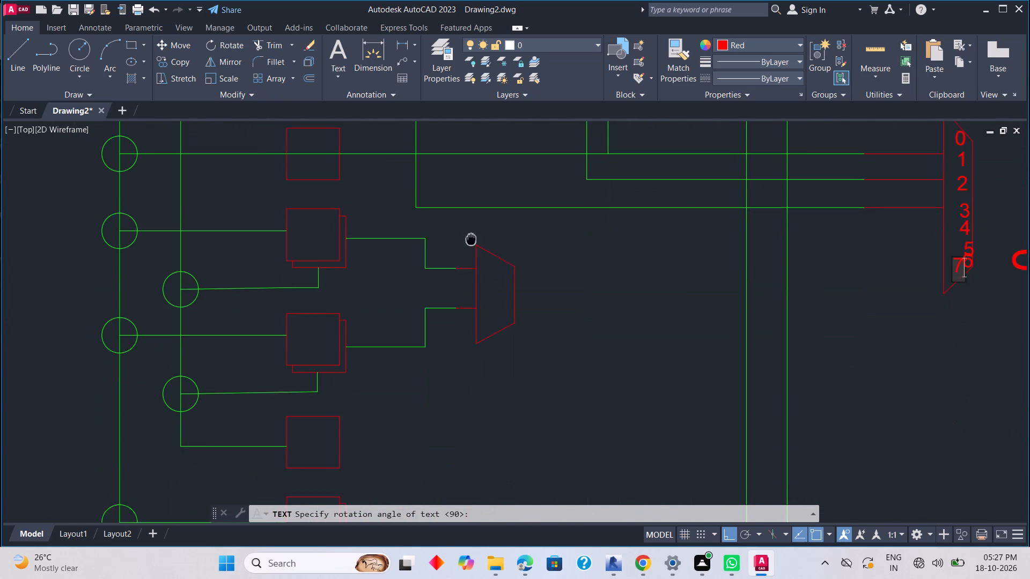
pyautogui.moveTo(471, 236); pyautogui.dragTo(471, 234, button='middle')
pyautogui.scroll(2, 497, 263)
pyautogui.click(481, 269)
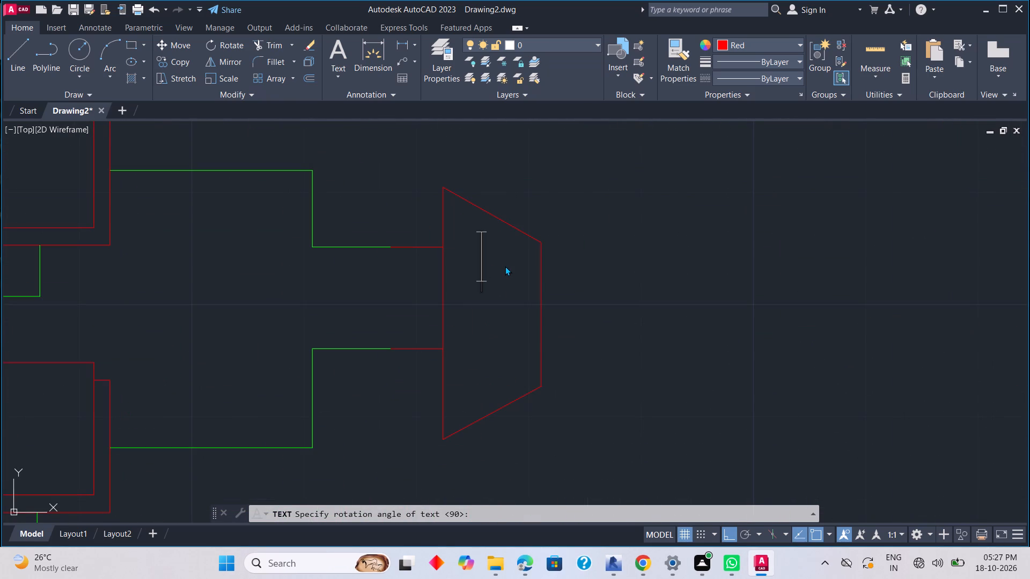
pyautogui.press('0')
pyautogui.click(480, 374)
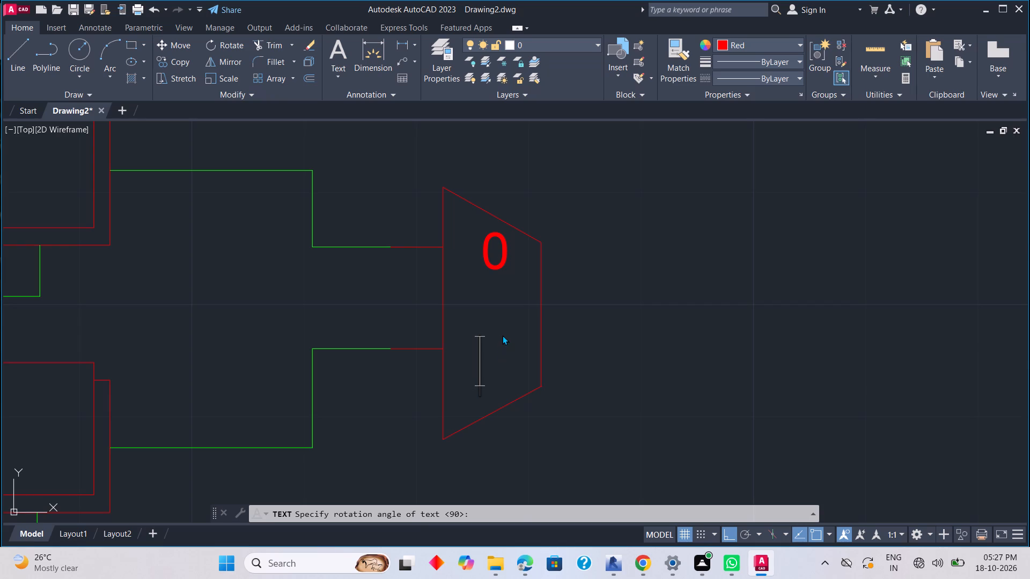
pyautogui.press('1')
# Label the topmost red box of the box column with the text A.
pyautogui.scroll(-6, 629, 328)
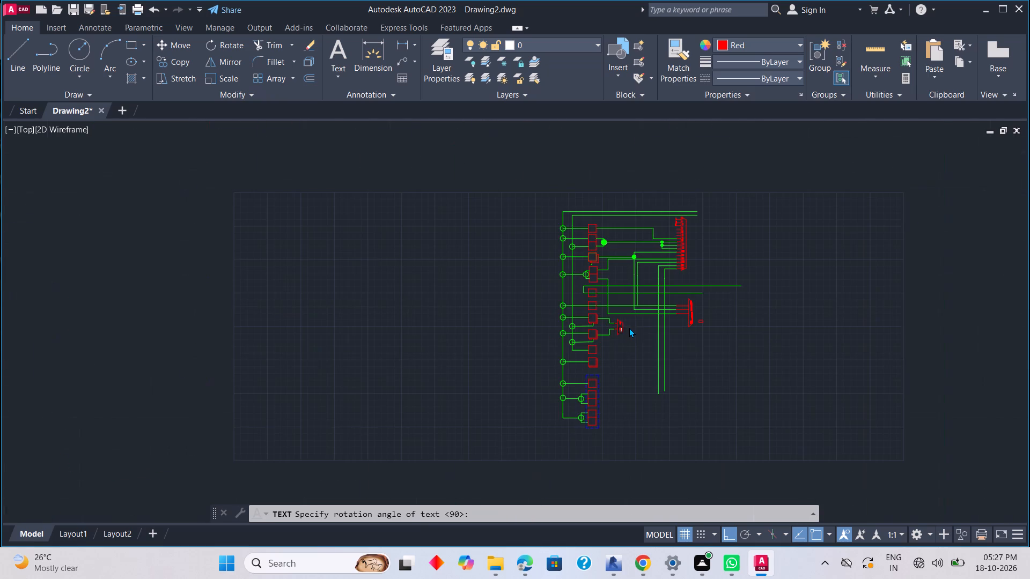
pyautogui.scroll(1, 641, 333)
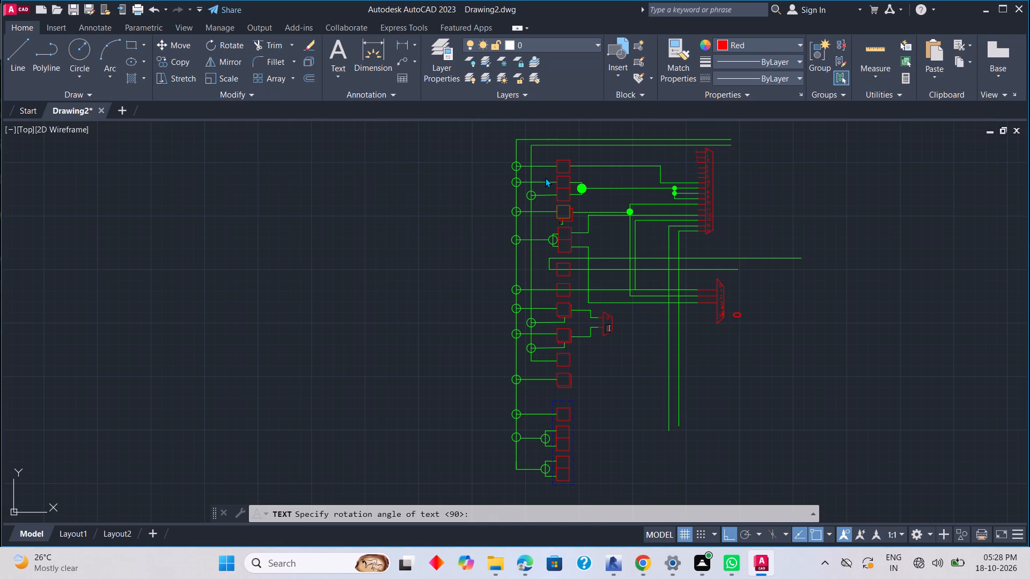
pyautogui.scroll(2, 555, 167)
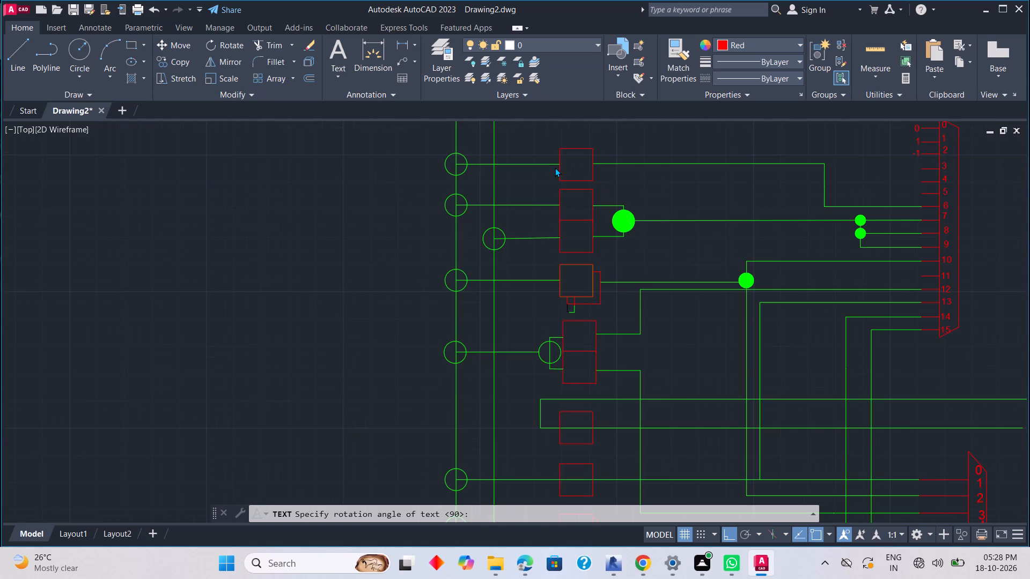
pyautogui.click(569, 168)
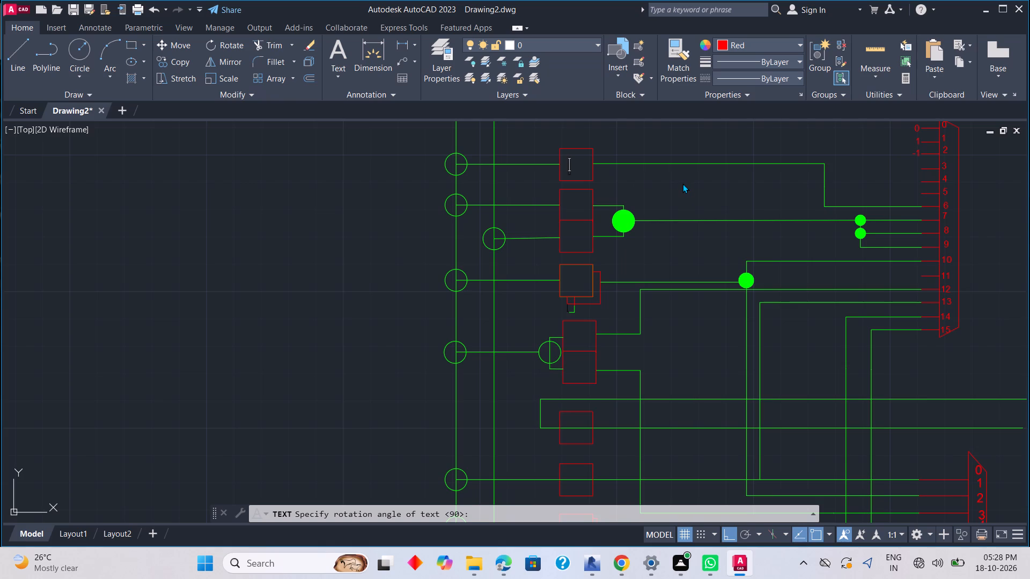
pyautogui.press('a')
# Label the stacked pair of boxes below box A with PSW in the upper one and PC in the lower one.
pyautogui.scroll(-4, 564, 208)
pyautogui.scroll(2, 562, 211)
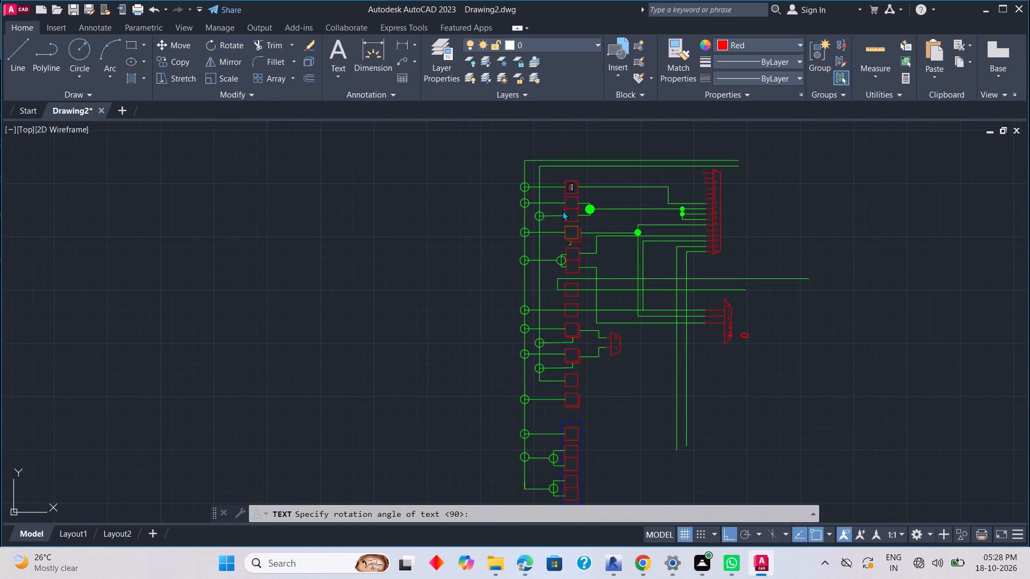
pyautogui.moveTo(562, 211); pyautogui.dragTo(563, 195, button='middle')
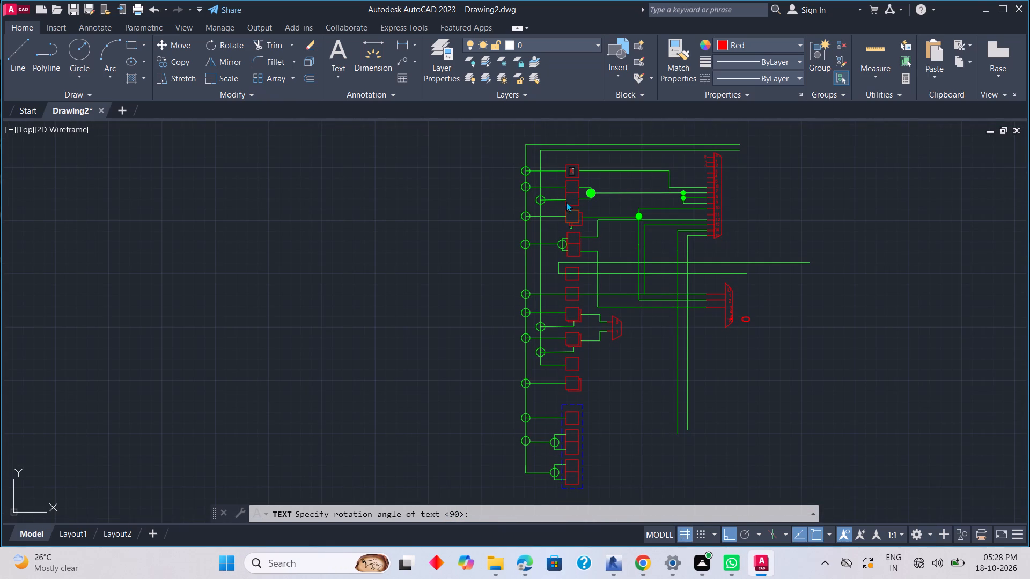
pyautogui.click(569, 184)
pyautogui.click(573, 189)
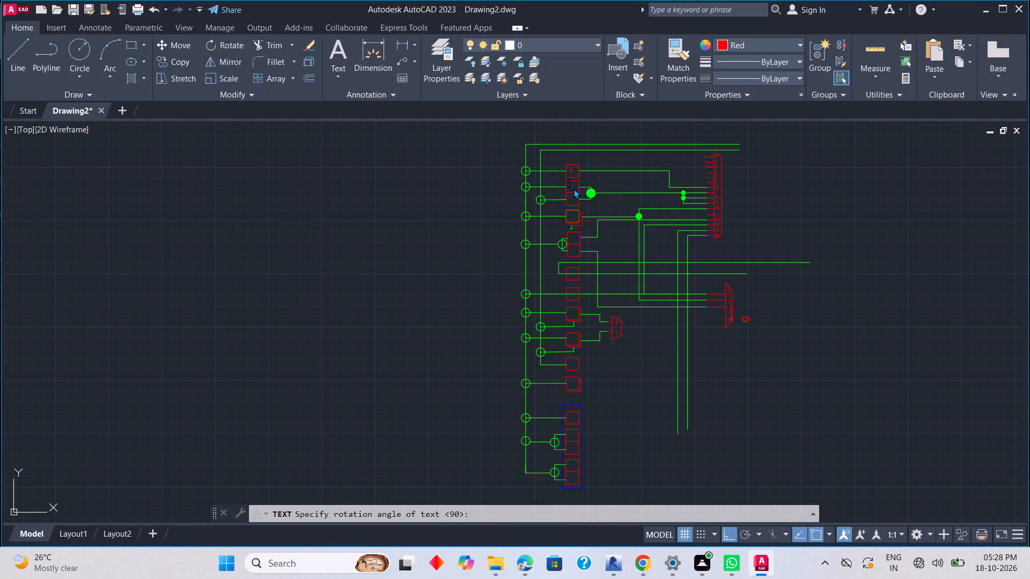
pyautogui.scroll(4, 571, 189)
pyautogui.click(571, 189)
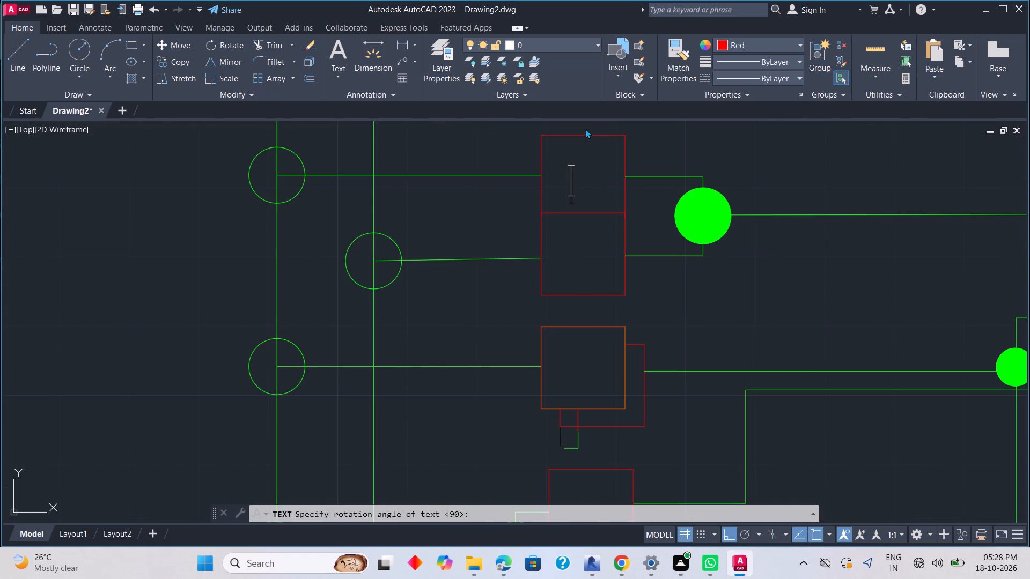
pyautogui.write('PSW')
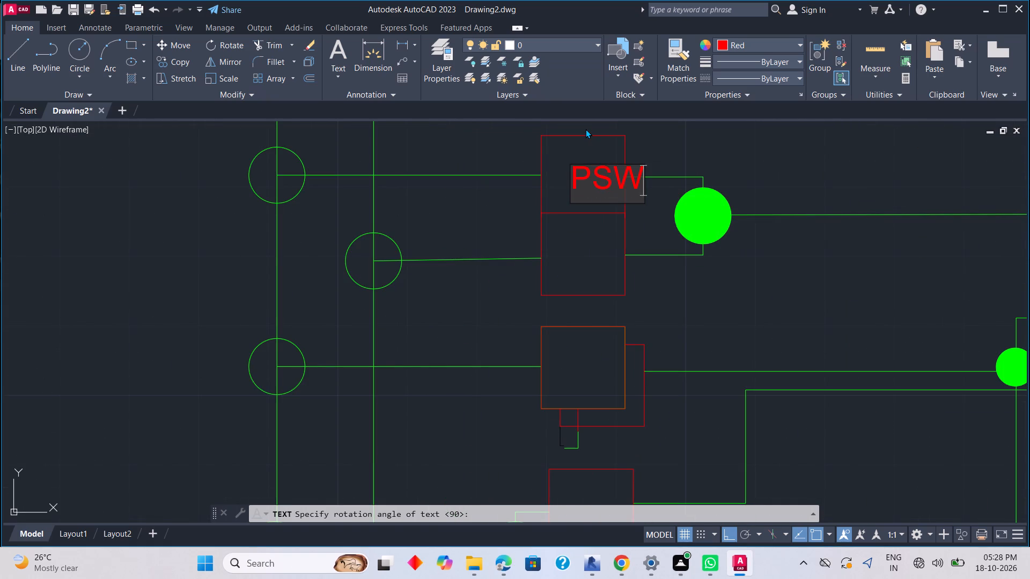
pyautogui.click(567, 259)
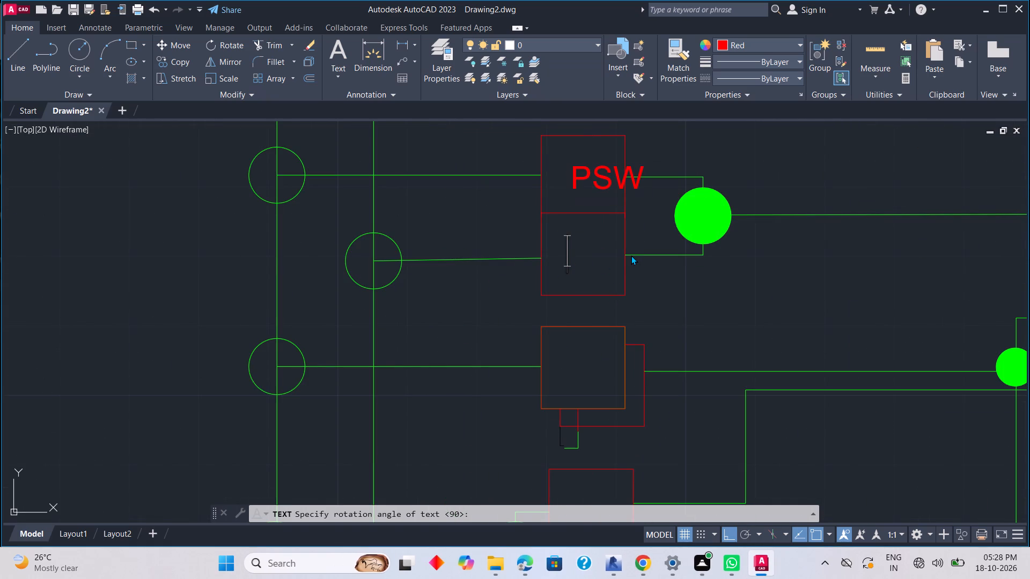
pyautogui.write('PC')
# Label the double-outlined box below the PC box with the text AC.
pyautogui.moveTo(565, 375); pyautogui.dragTo(570, 374)
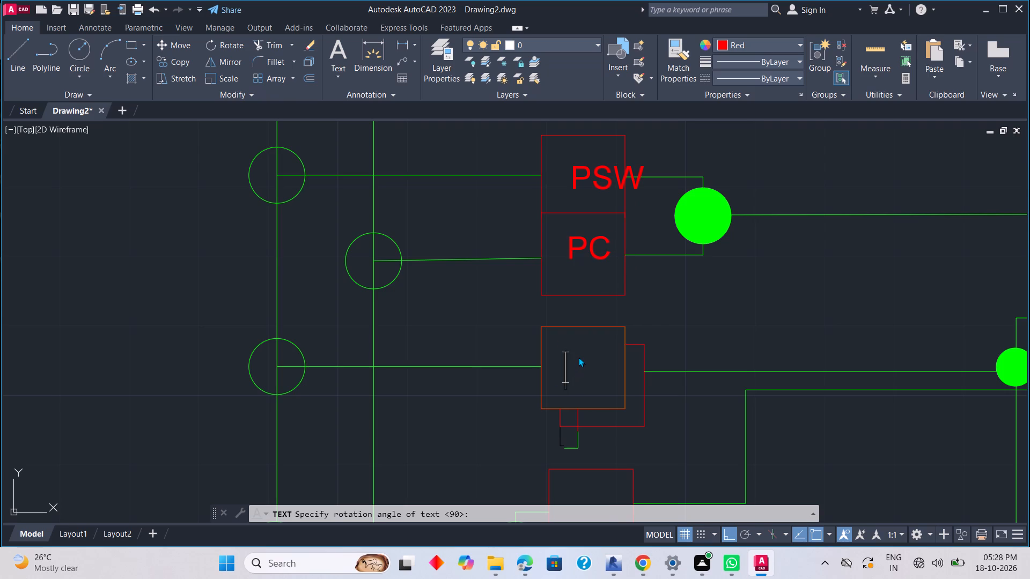
pyautogui.press('a')
pyautogui.press('c')
# Label the upper box of the stacked pair below the AC box with the text BP.
pyautogui.scroll(-2, 570, 385)
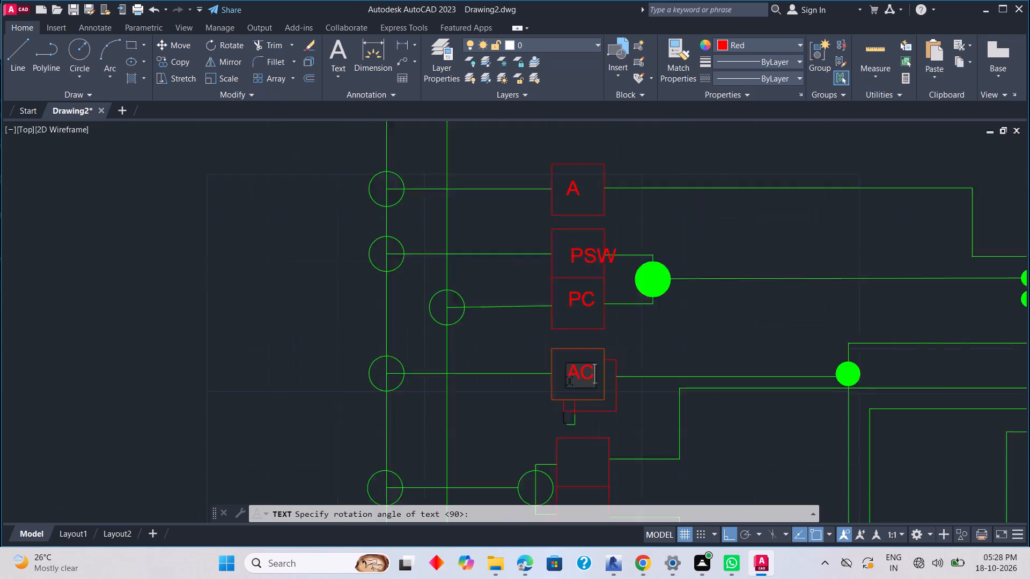
pyautogui.scroll(-1, 570, 381)
pyautogui.moveTo(578, 409); pyautogui.dragTo(578, 354, button='middle')
pyautogui.scroll(3, 578, 356)
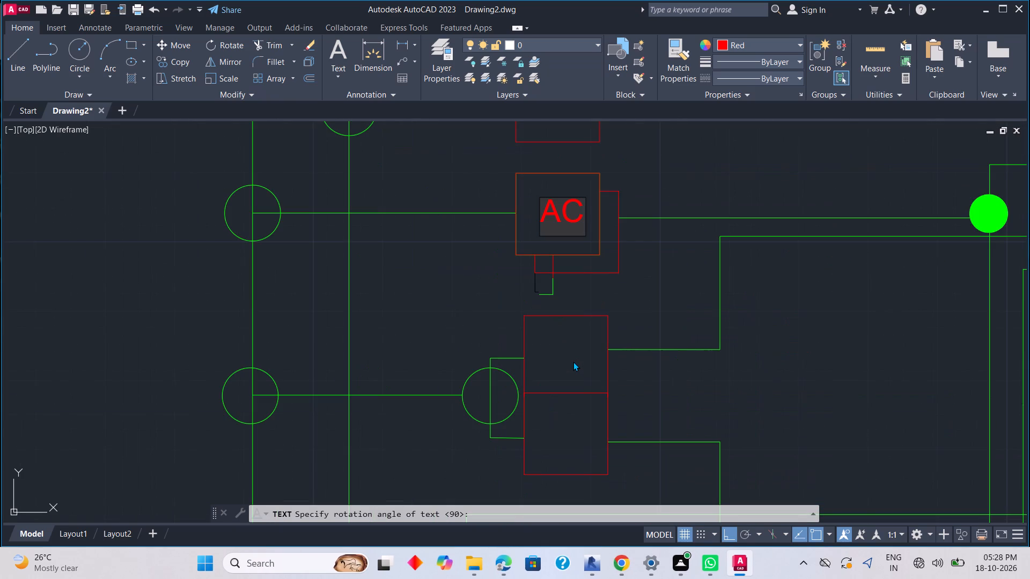
pyautogui.click(535, 364)
pyautogui.press('b')
pyautogui.press('p')
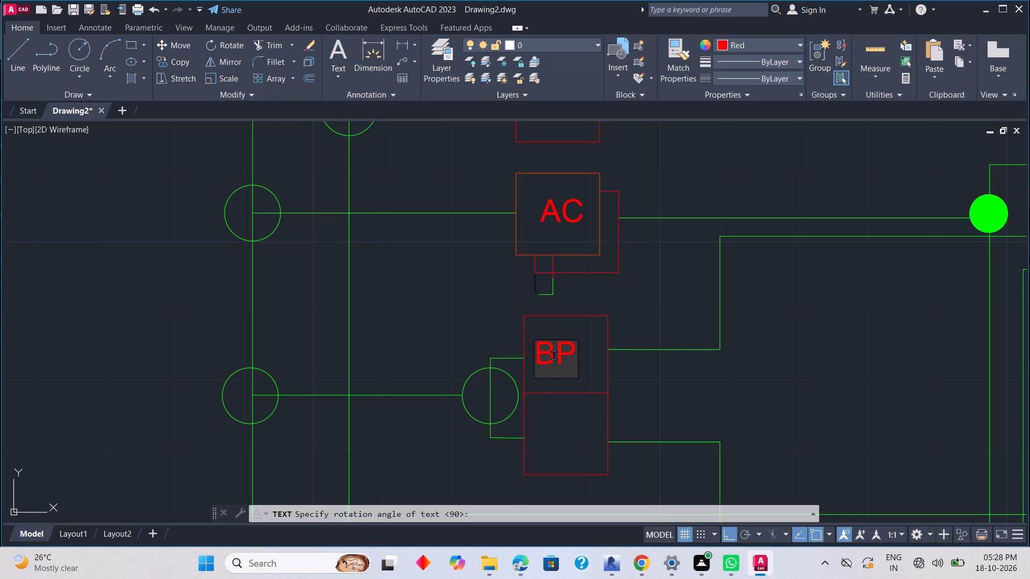
# Complete the upper box label of the stacked pair as BPS and label the lower box BPP.
pyautogui.press('s')
pyautogui.moveTo(582, 412); pyautogui.dragTo(590, 358, button='middle')
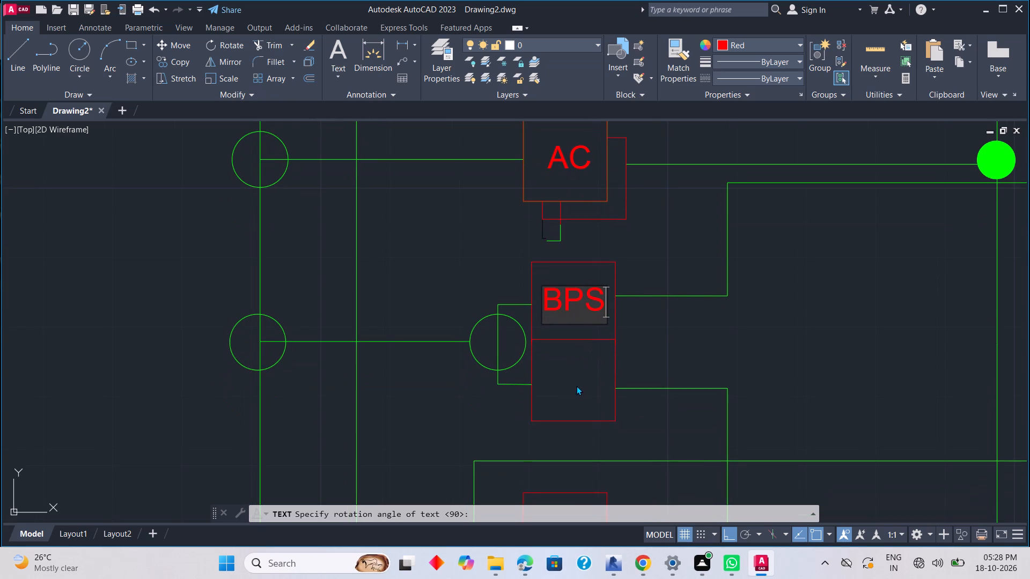
pyautogui.click(542, 394)
pyautogui.write('BPP')
# Label the two single boxes below the BPP box with B in the upper one and M in the lower one.
pyautogui.moveTo(616, 427); pyautogui.dragTo(611, 306, button='middle')
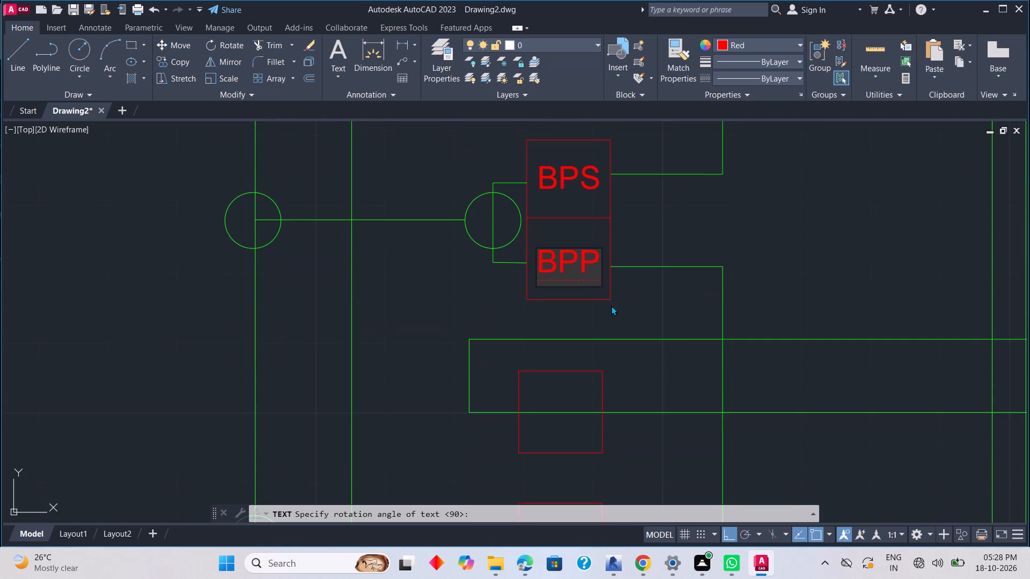
pyautogui.moveTo(569, 430); pyautogui.dragTo(570, 364, button='middle')
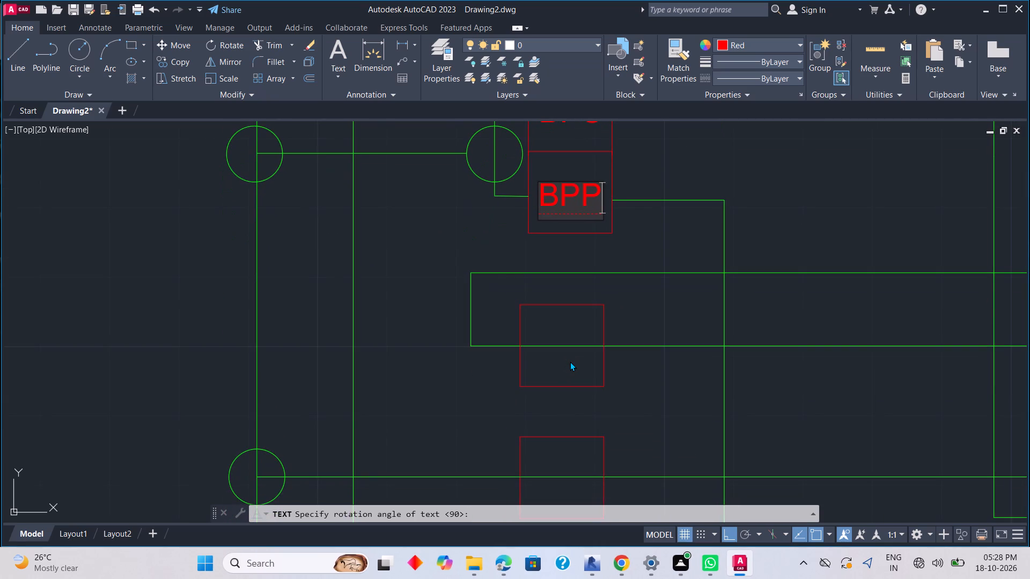
pyautogui.click(545, 352)
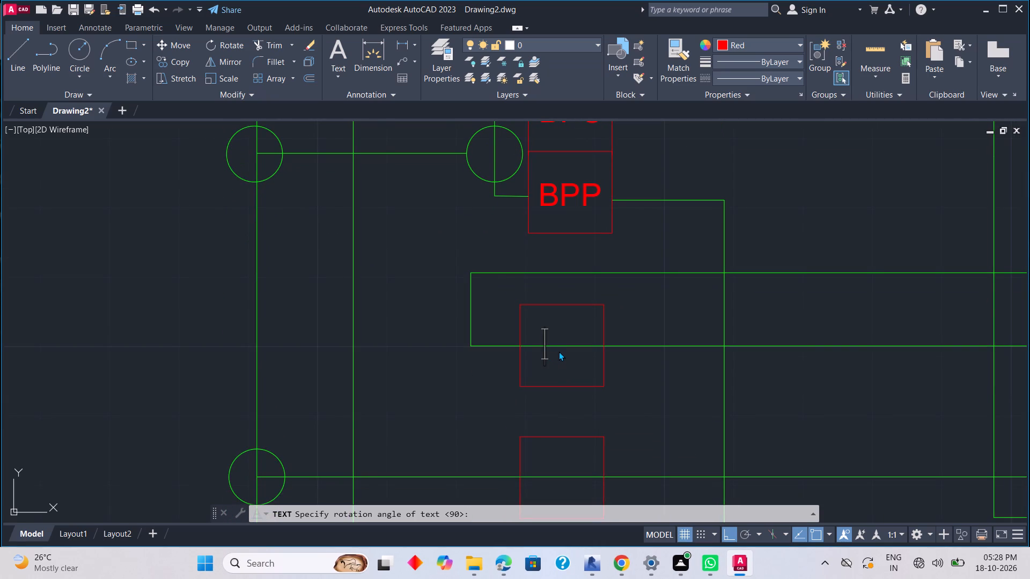
pyautogui.press('b')
pyautogui.moveTo(575, 418); pyautogui.dragTo(585, 336, button='middle')
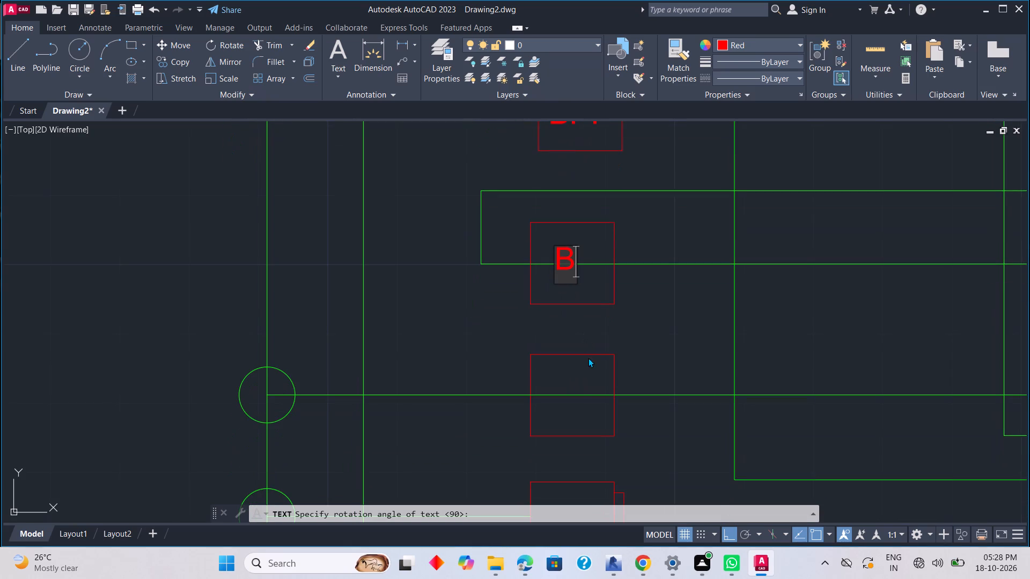
pyautogui.moveTo(573, 411); pyautogui.dragTo(578, 368, button='middle')
pyautogui.click(563, 348)
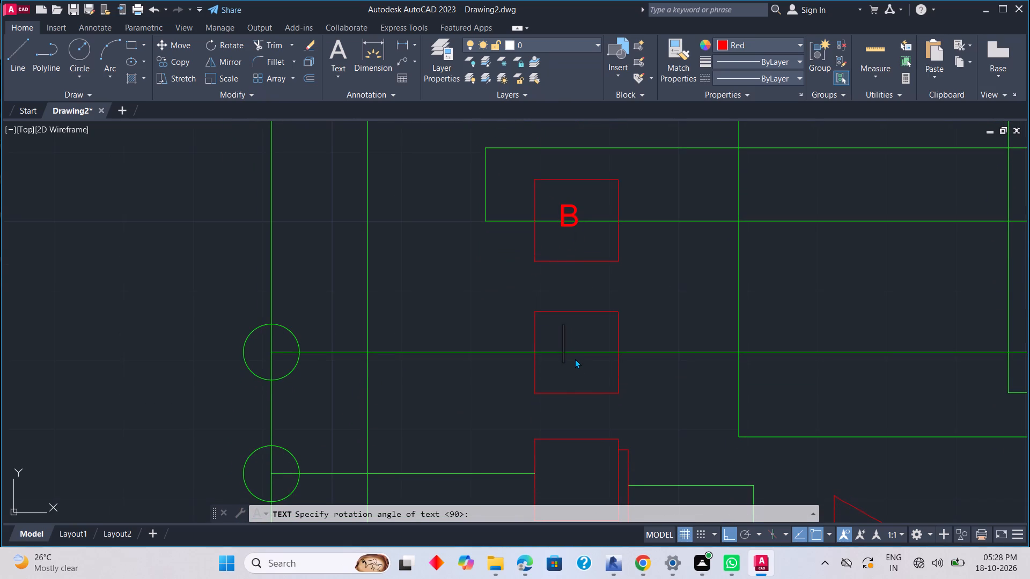
pyautogui.press('m')
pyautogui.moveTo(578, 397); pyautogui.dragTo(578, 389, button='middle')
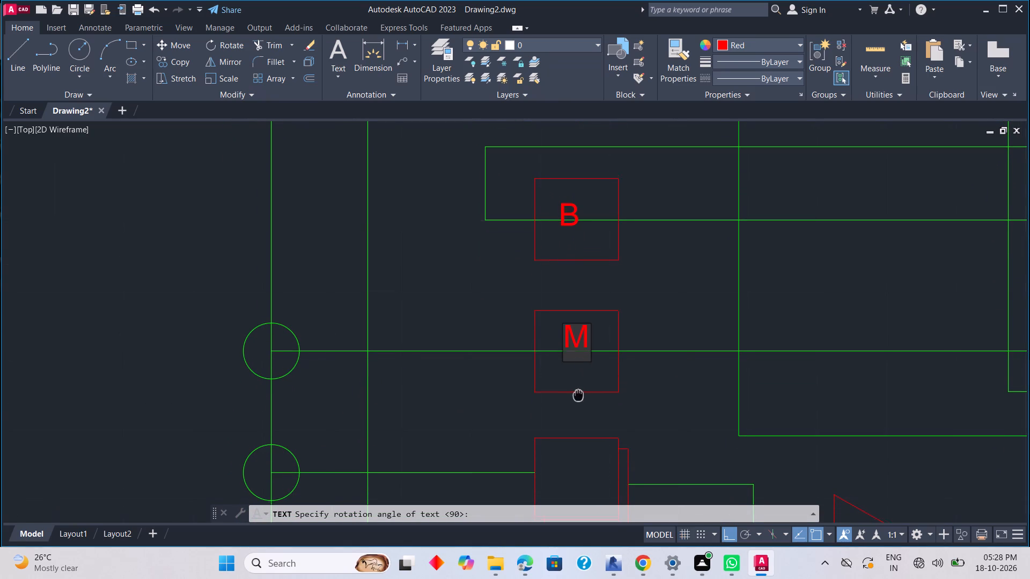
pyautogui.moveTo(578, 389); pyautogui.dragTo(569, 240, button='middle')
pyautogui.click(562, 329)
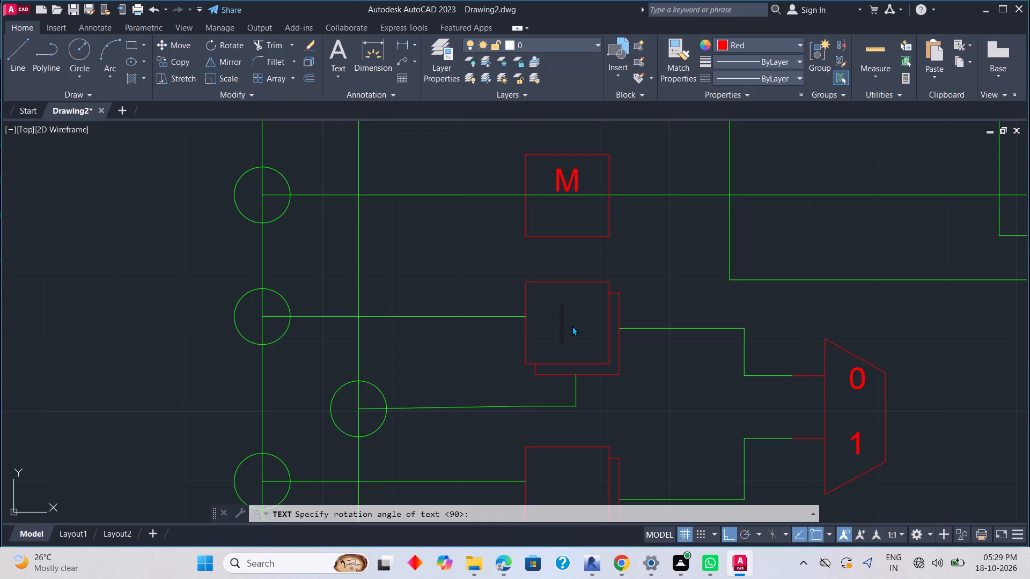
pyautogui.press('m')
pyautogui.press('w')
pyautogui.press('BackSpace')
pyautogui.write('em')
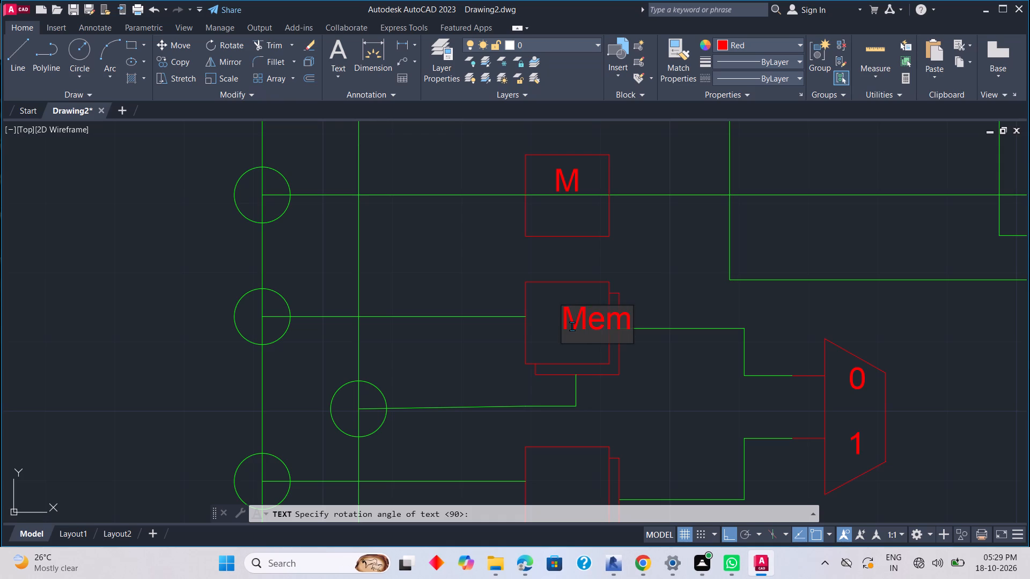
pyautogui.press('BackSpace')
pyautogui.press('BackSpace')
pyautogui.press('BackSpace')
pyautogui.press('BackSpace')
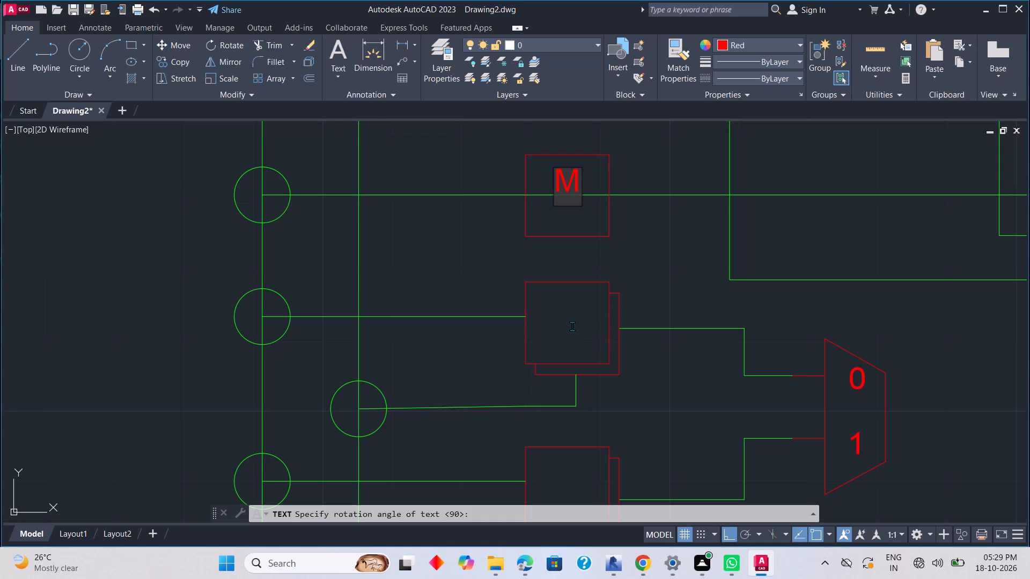
# Label the double-outlined box below the M box with the text Mem.
pyautogui.click(535, 328)
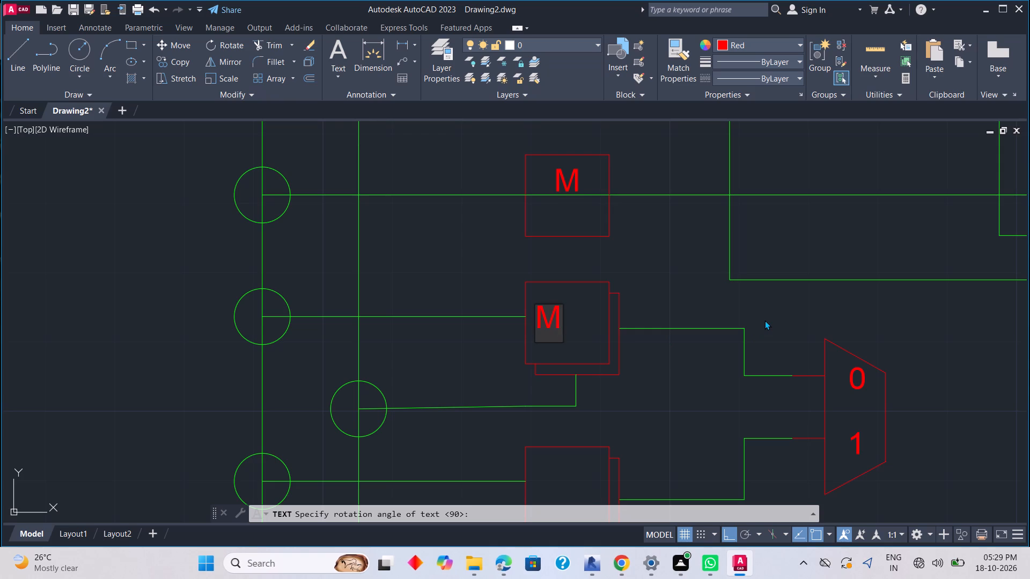
pyautogui.write('em')
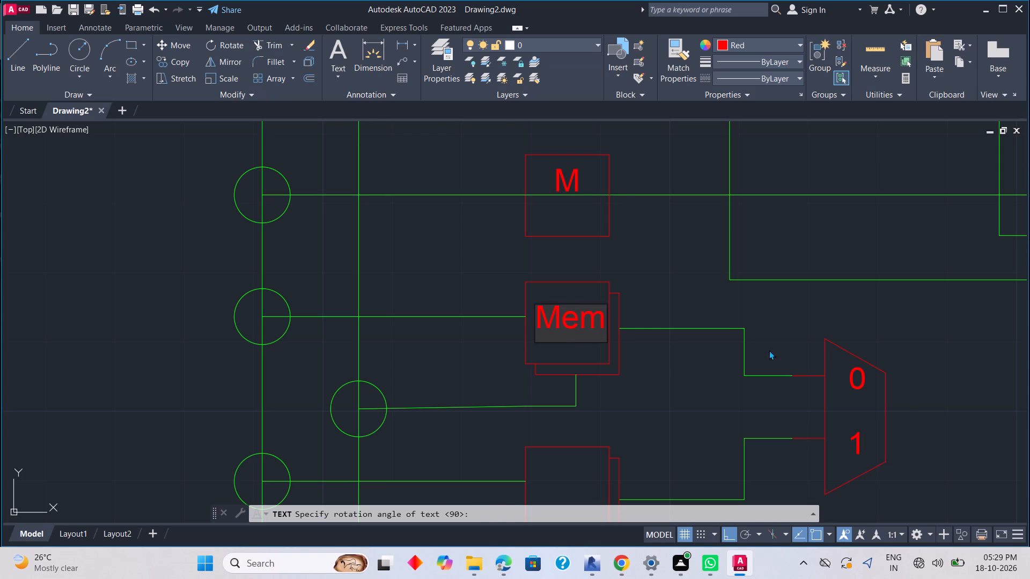
# Label the double-outlined box below the Mem box with the text AC.
pyautogui.scroll(-1, 730, 411)
pyautogui.moveTo(643, 439); pyautogui.dragTo(608, 192, button='middle')
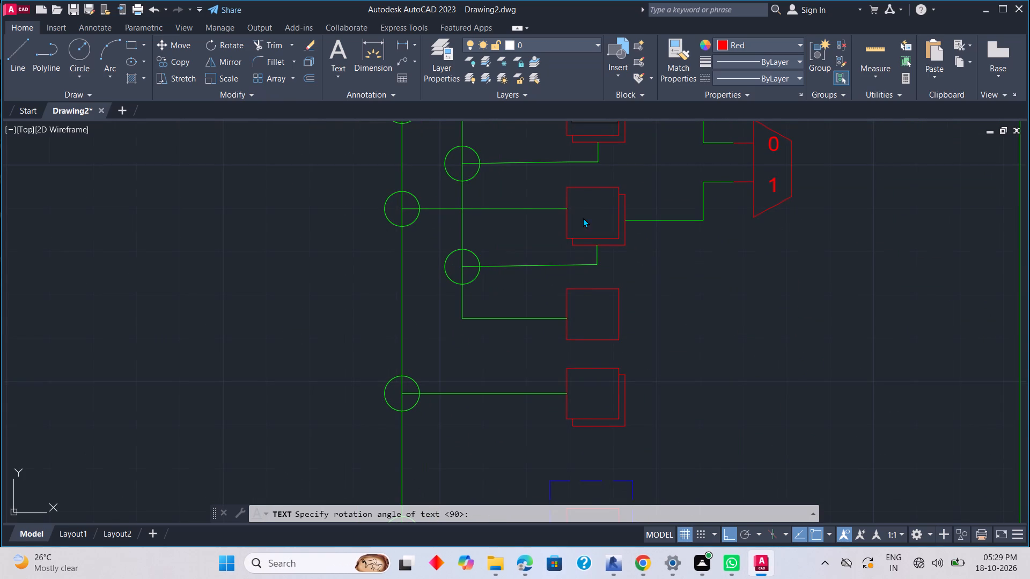
pyautogui.click(578, 220)
pyautogui.scroll(-1, 606, 216)
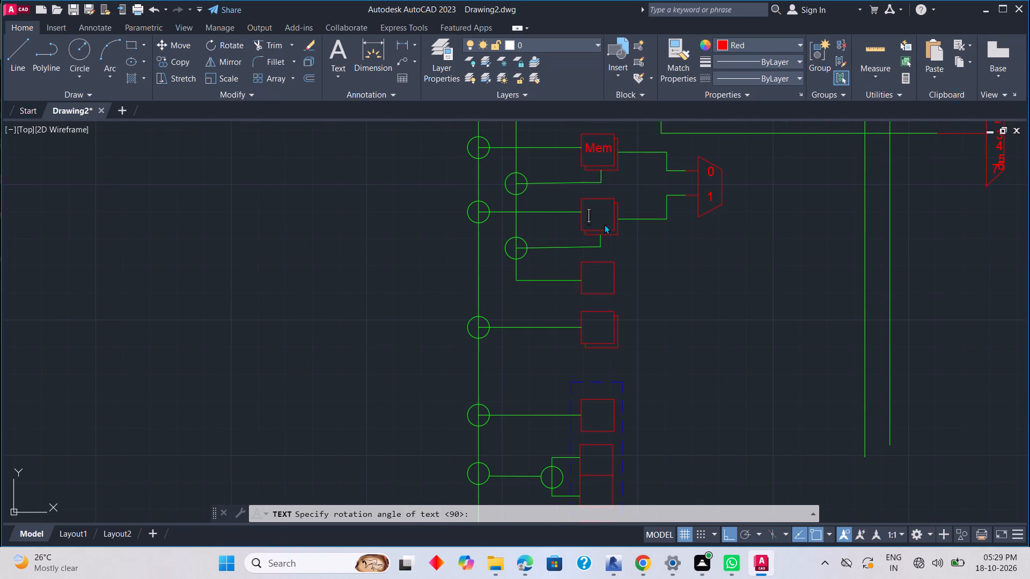
pyautogui.write('AC')
# Label the single box below the lower AC box with an underscore and the separate text 017 right beside it.
pyautogui.scroll(2, 588, 279)
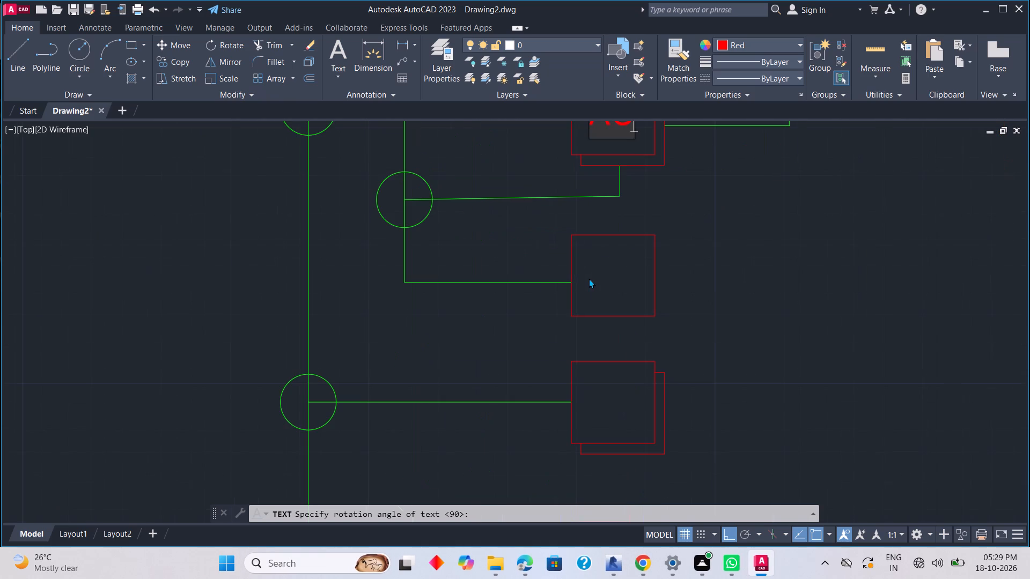
pyautogui.click(585, 287)
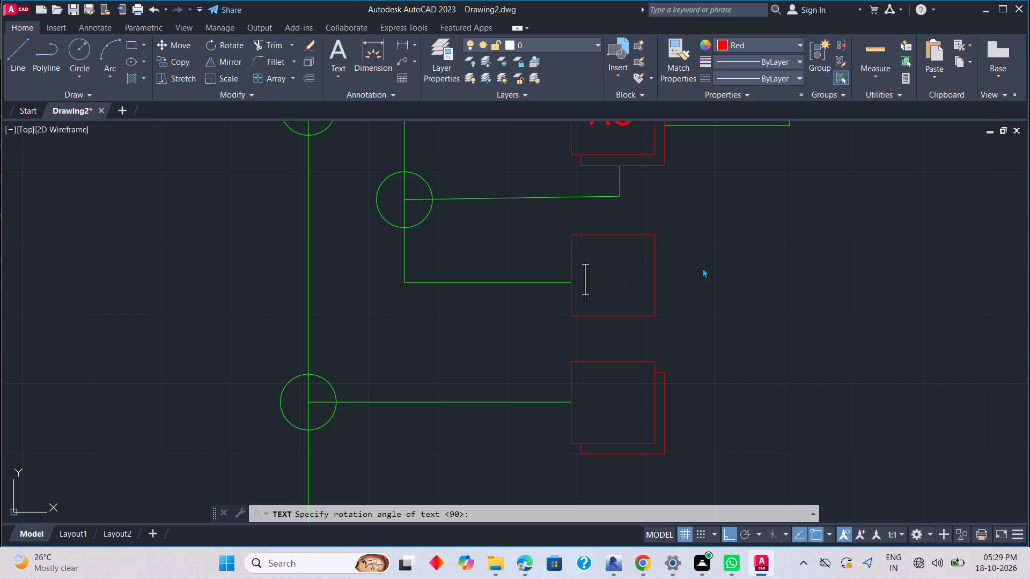
pyautogui.hotkey('shift', '_')
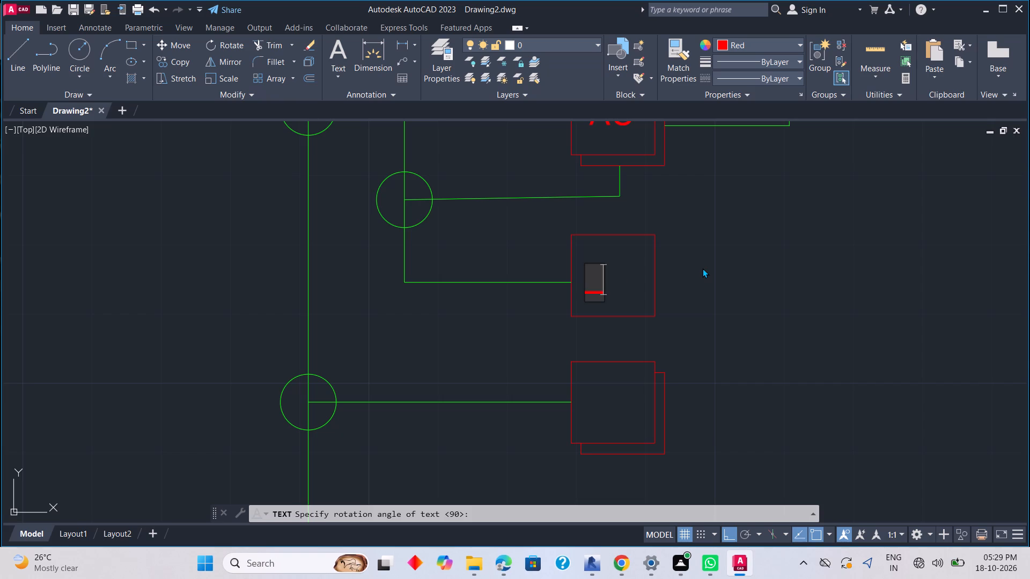
pyautogui.press('shift+less')
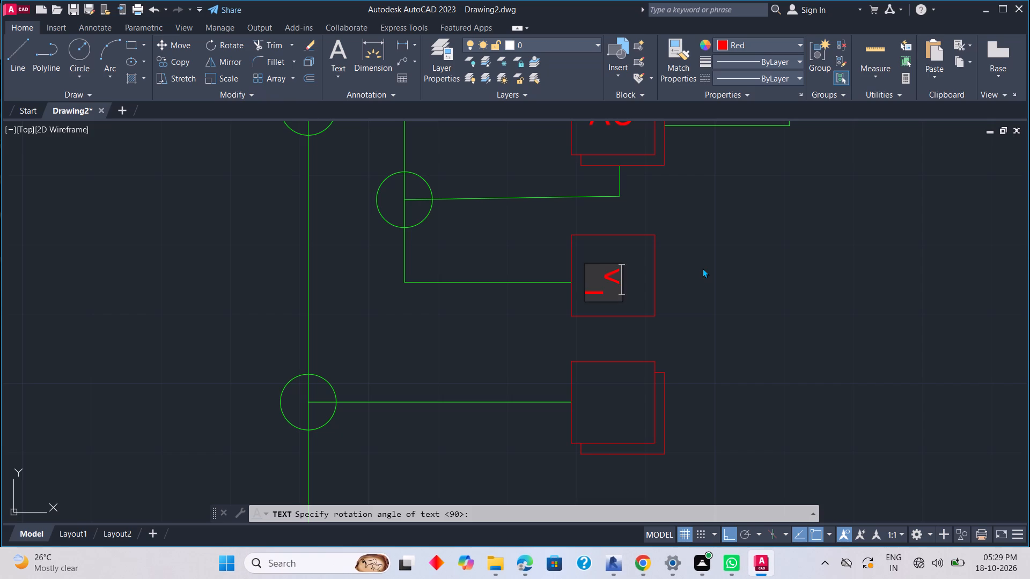
pyautogui.press('BackSpace')
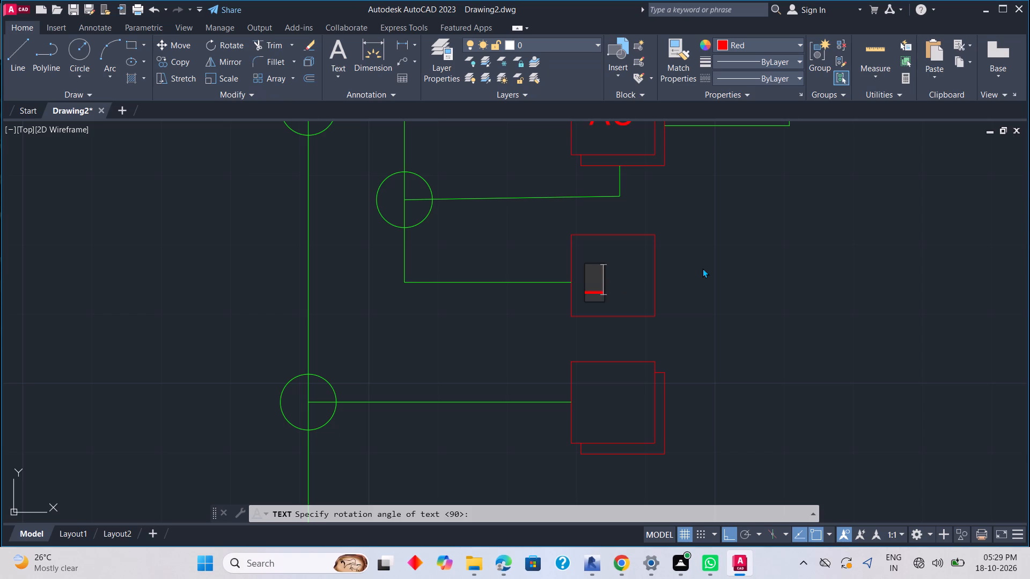
pyautogui.press('shift+less')
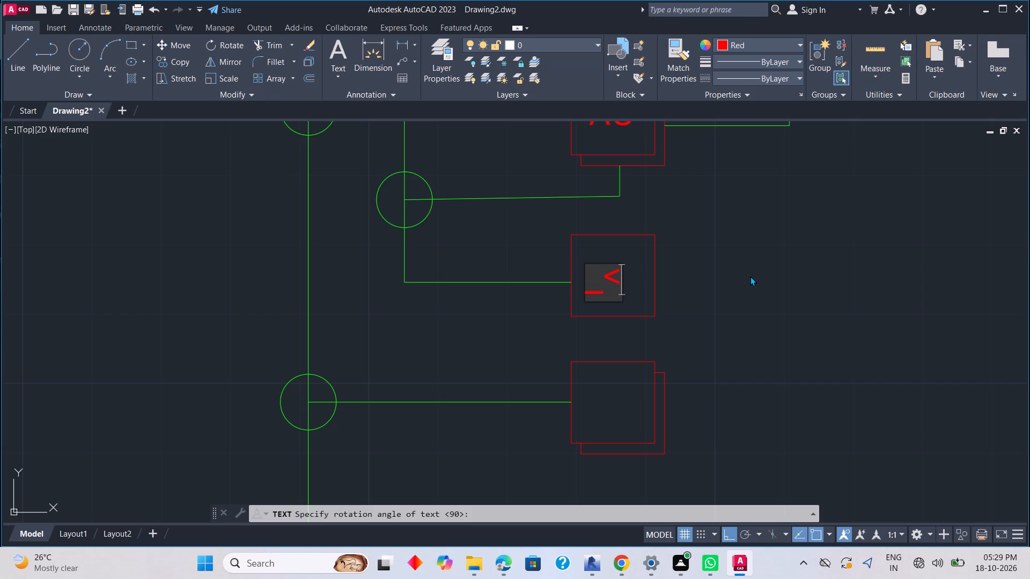
pyautogui.press('BackSpace')
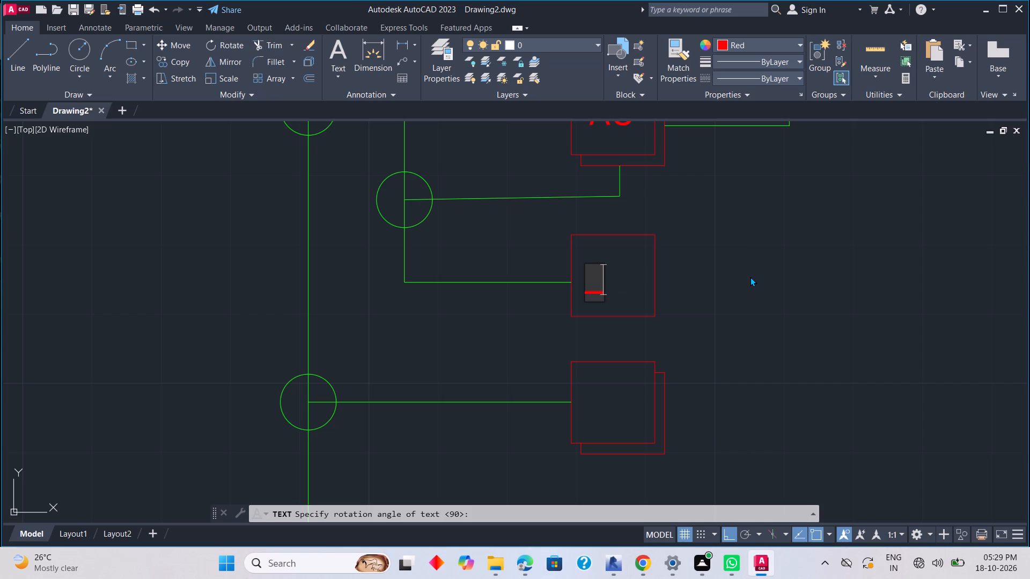
pyautogui.scroll(1, 735, 294)
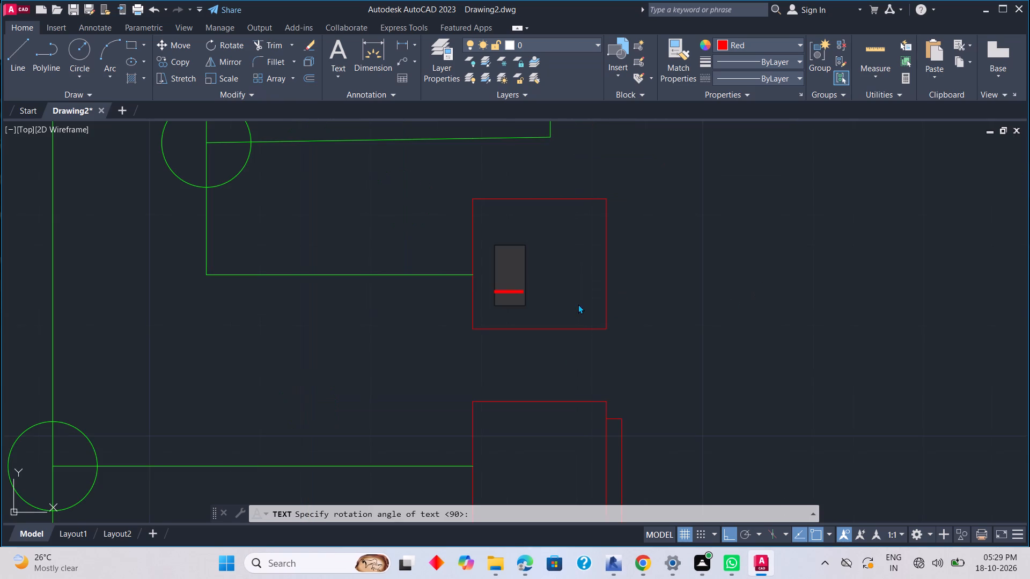
pyautogui.click(529, 292)
pyautogui.press('0')
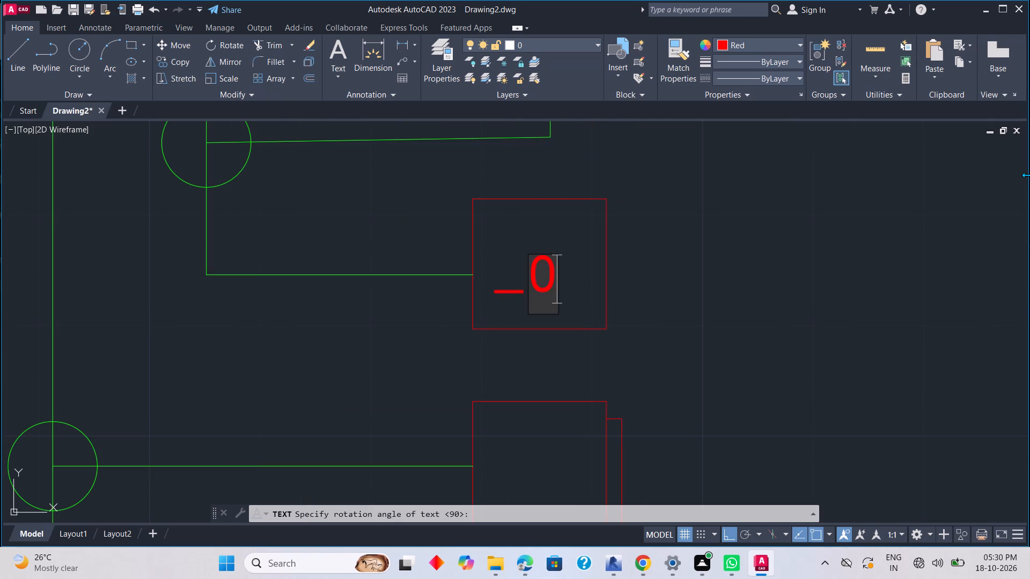
pyautogui.press('1')
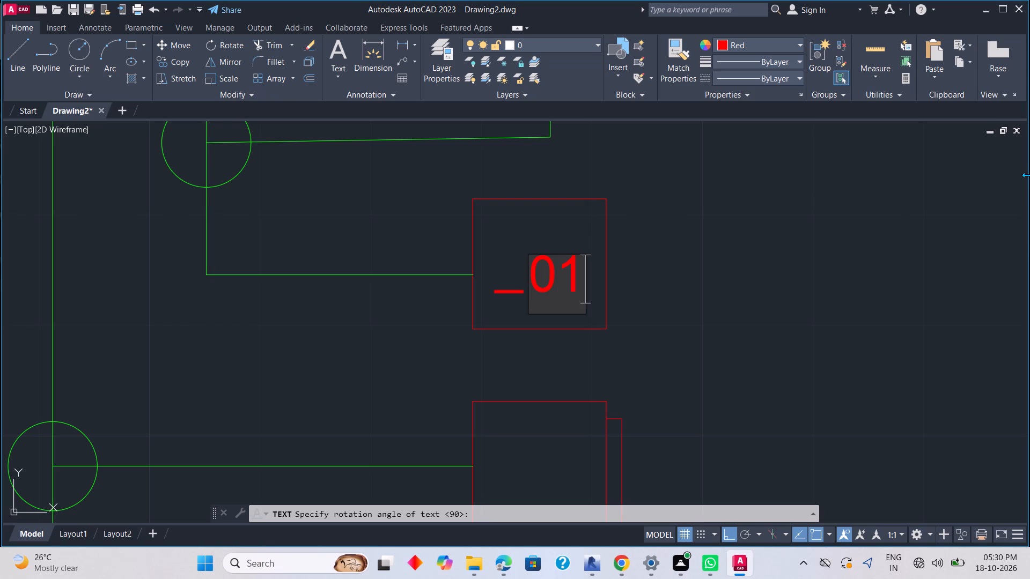
pyautogui.press('7')
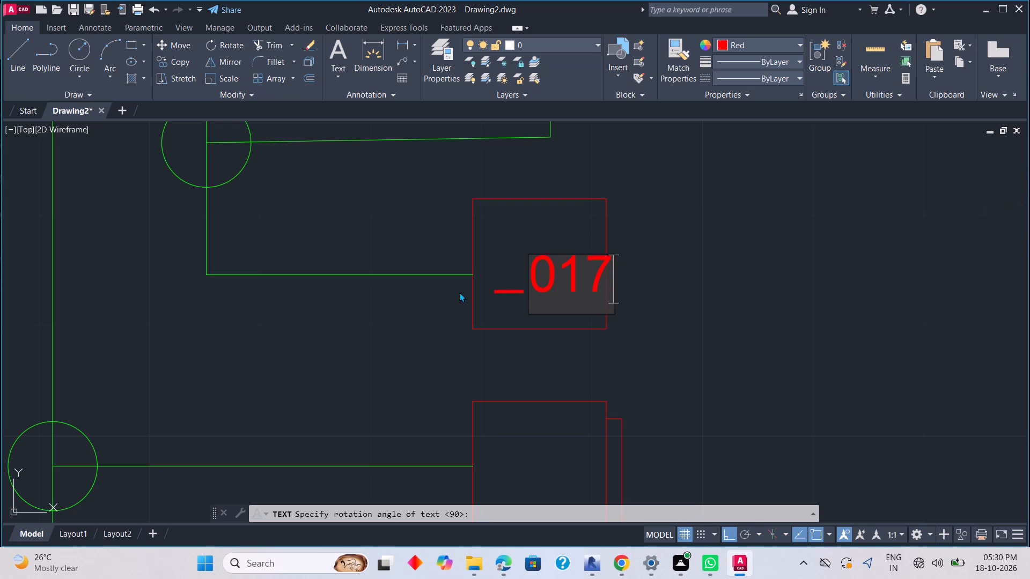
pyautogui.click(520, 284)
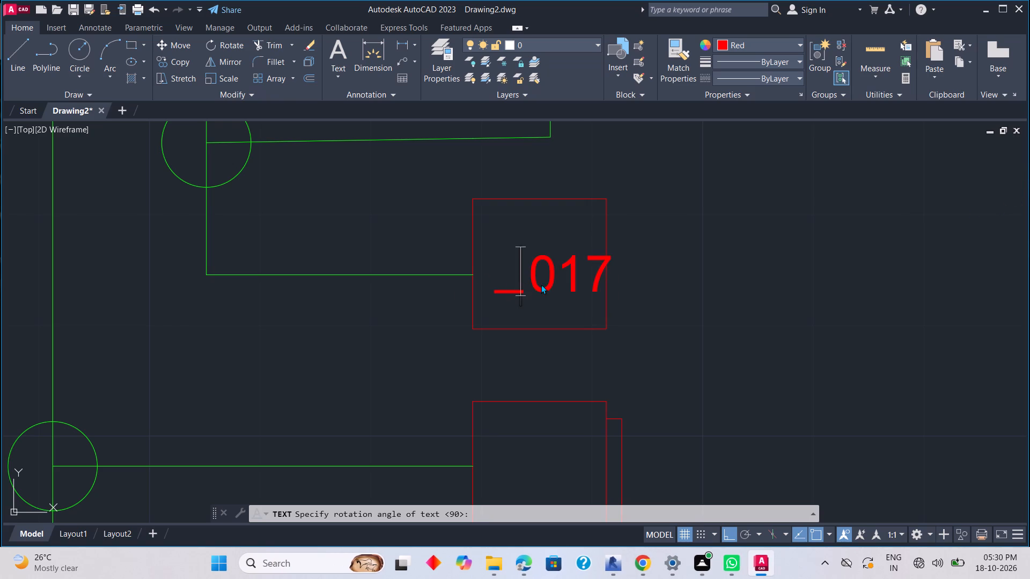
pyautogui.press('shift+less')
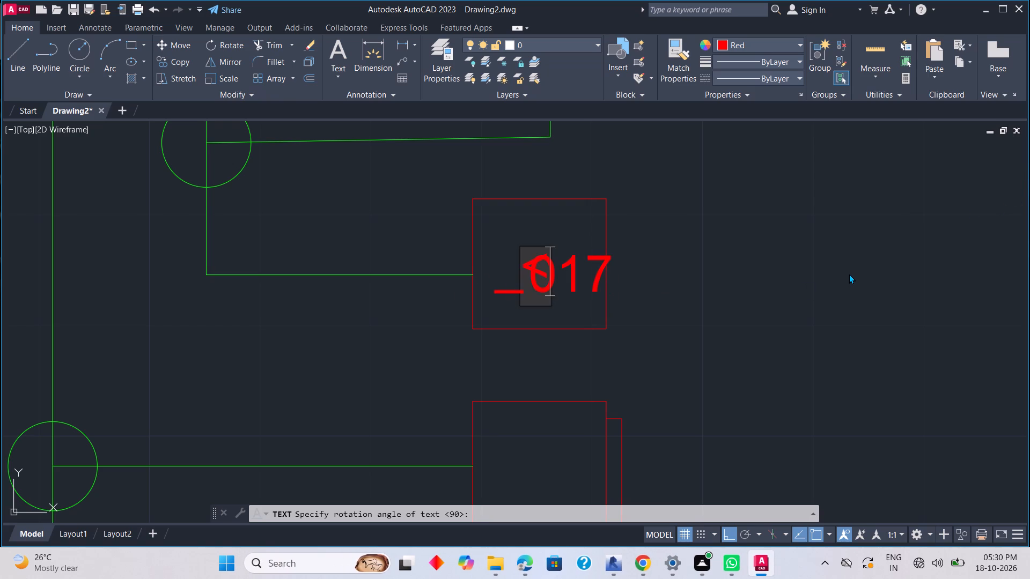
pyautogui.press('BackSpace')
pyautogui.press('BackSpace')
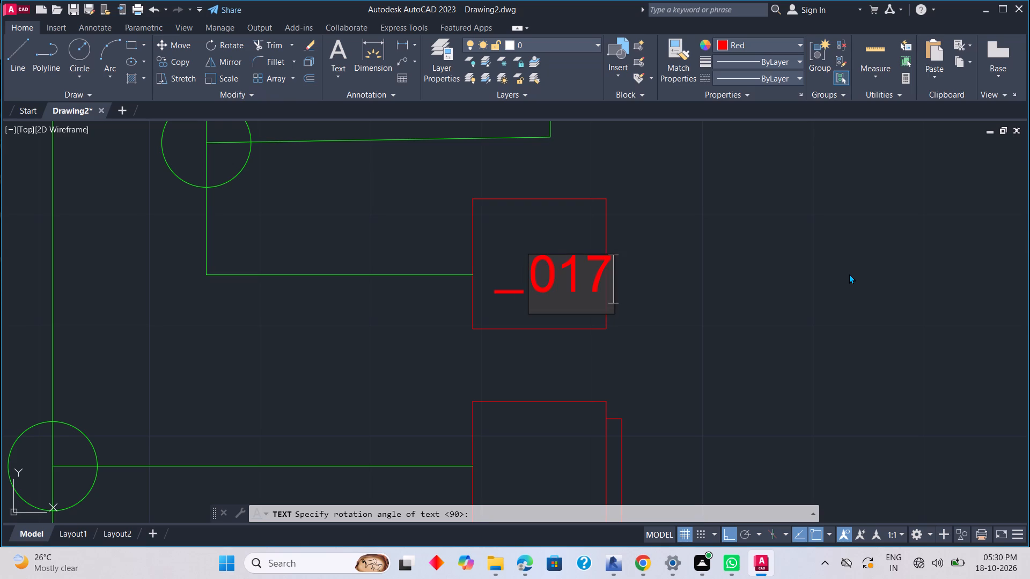
# Add a < symbol as separate text just after the 017 label.
pyautogui.click(828, 309)
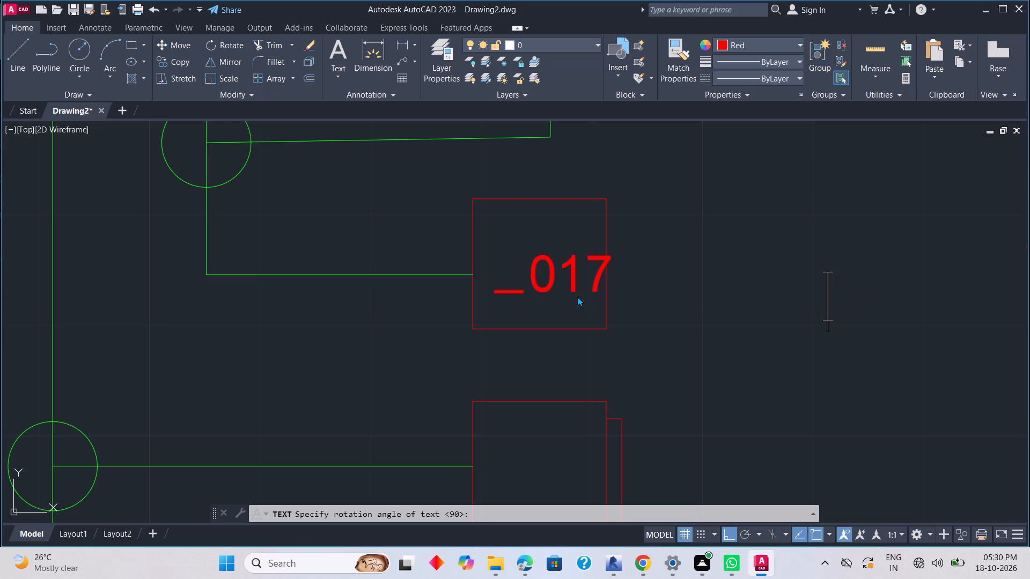
pyautogui.click(627, 294)
pyautogui.press('shift+less')
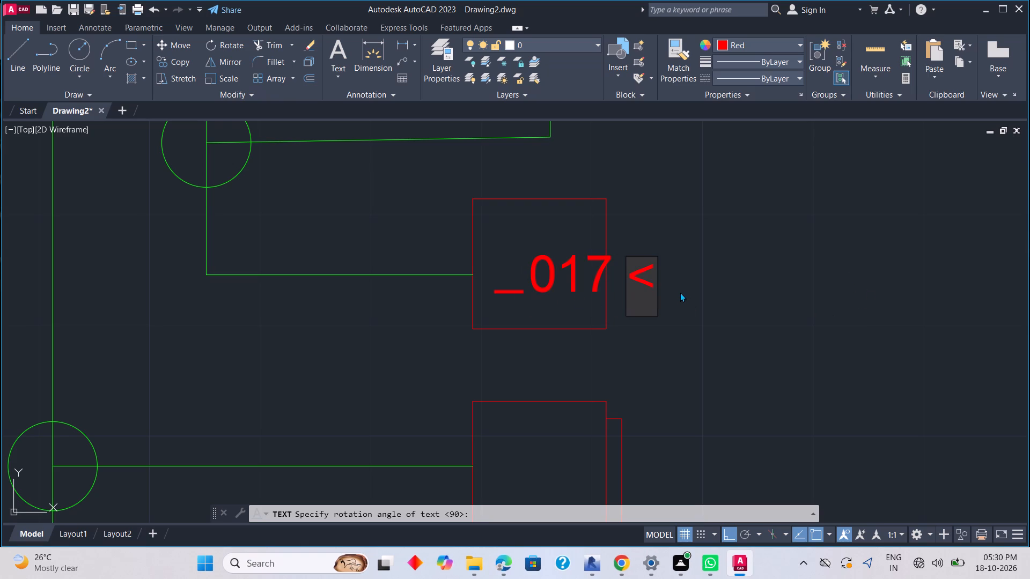
pyautogui.click(668, 351)
# Label the double-outlined box below the _017 box with the text 1/0.
pyautogui.scroll(-2, 537, 402)
pyautogui.moveTo(535, 402); pyautogui.dragTo(540, 375, button='middle')
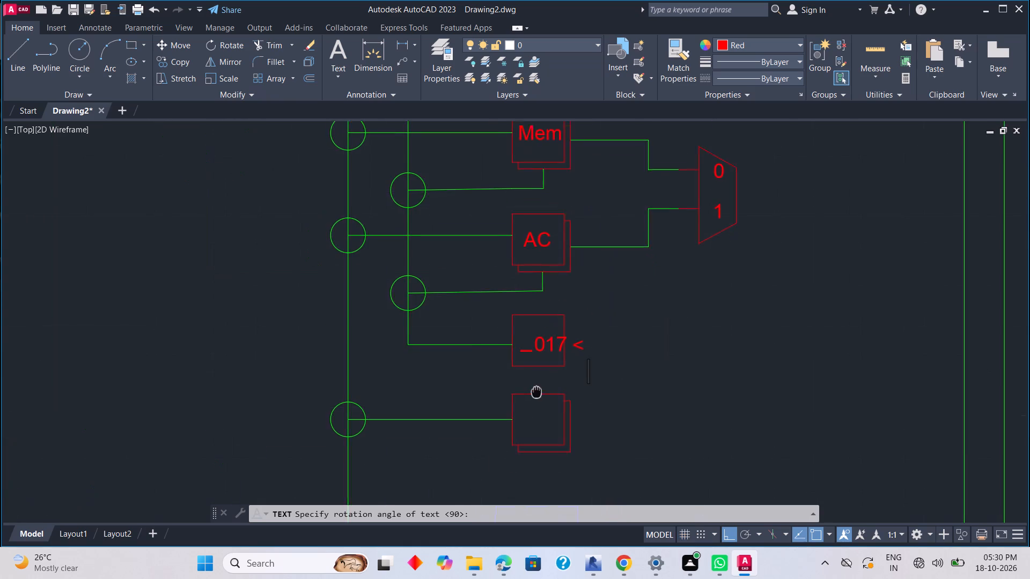
pyautogui.moveTo(540, 375); pyautogui.dragTo(550, 234, button='middle')
pyautogui.click(536, 257)
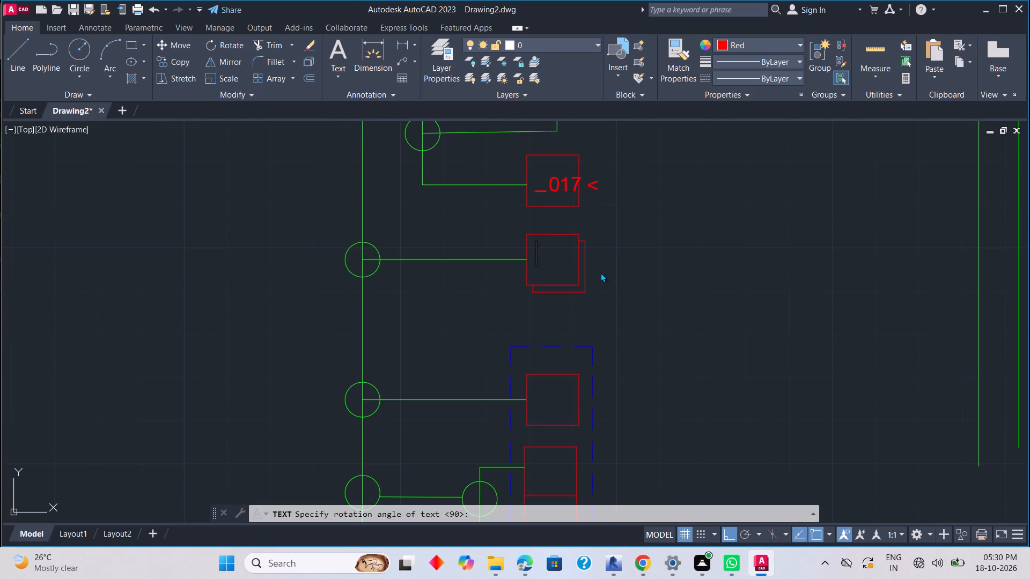
pyautogui.click(535, 272)
pyautogui.click(543, 260)
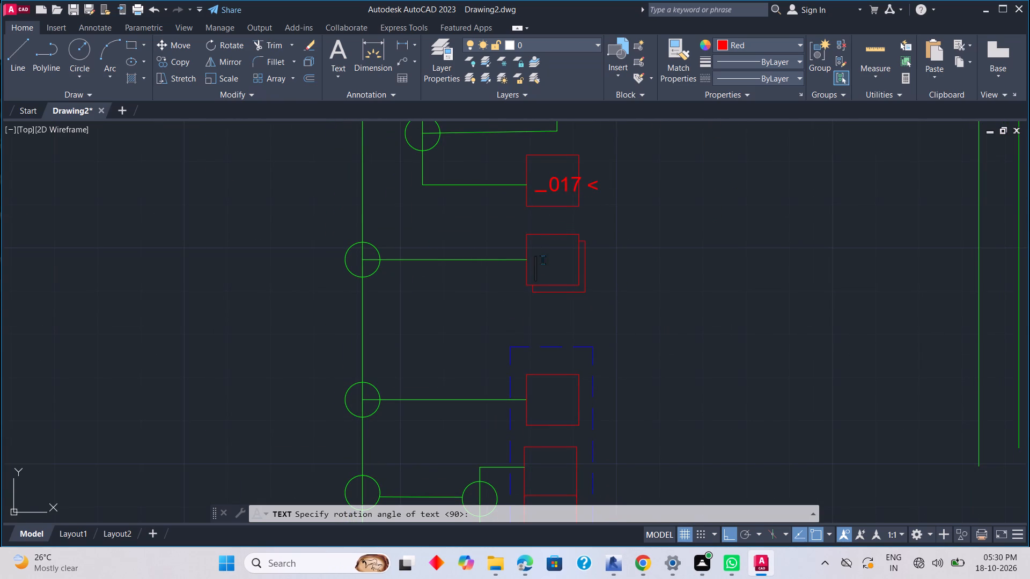
pyautogui.click(539, 270)
pyautogui.click(545, 266)
pyautogui.press('1')
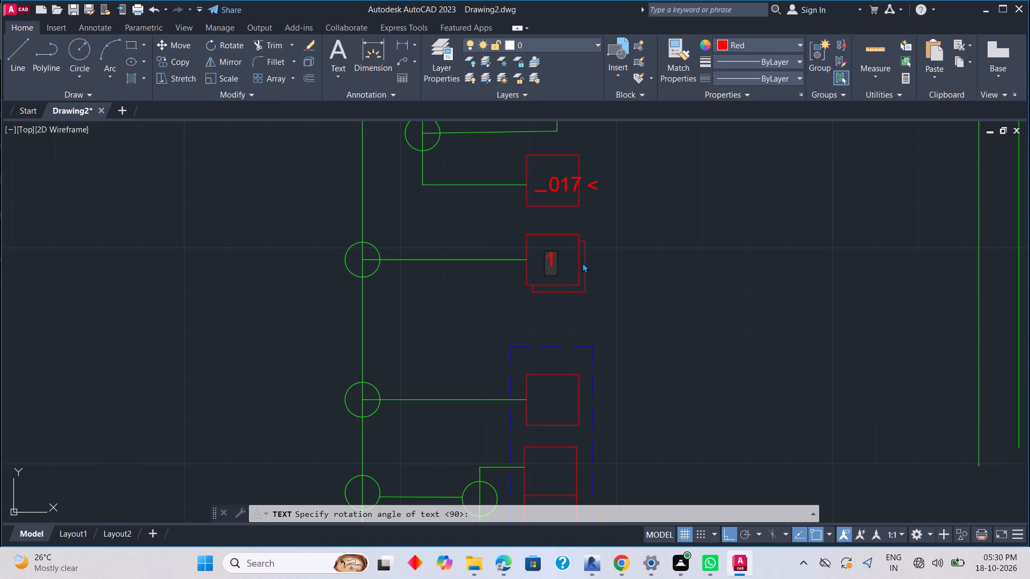
pyautogui.hotkey('shift', '?')
pyautogui.press('BackSpace')
pyautogui.press('/')
pyautogui.press('0')
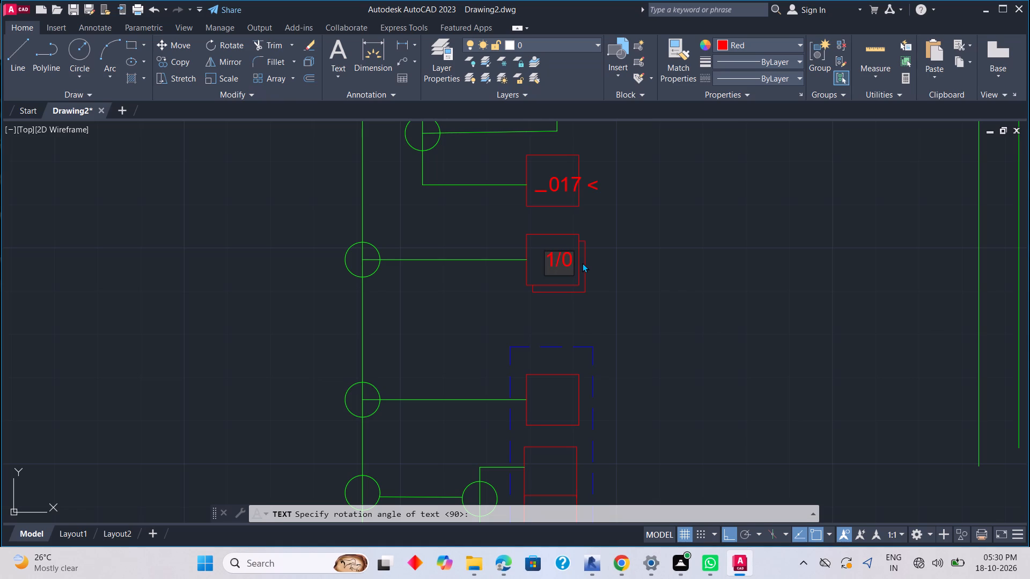
# Label the top single box inside the blue dashed frame with the text Y/E.
pyautogui.moveTo(546, 381); pyautogui.dragTo(545, 253, button='middle')
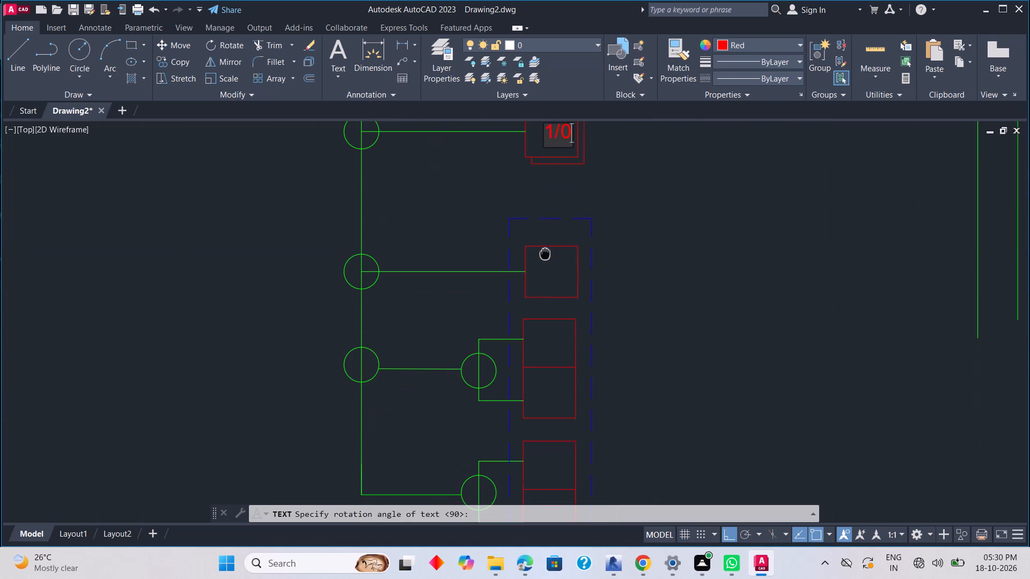
pyautogui.moveTo(545, 253); pyautogui.dragTo(545, 251, button='middle')
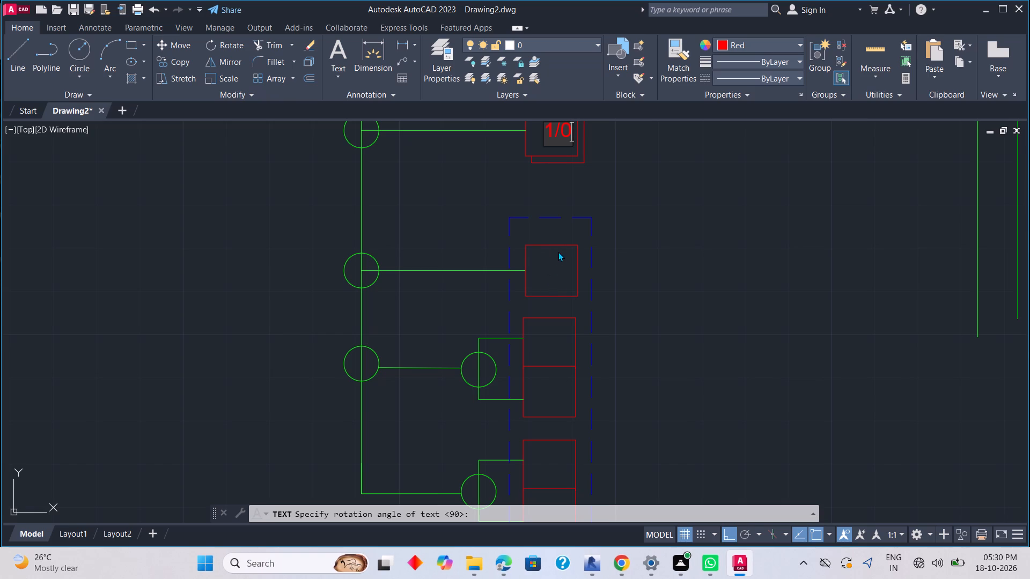
pyautogui.click(540, 276)
pyautogui.press('y')
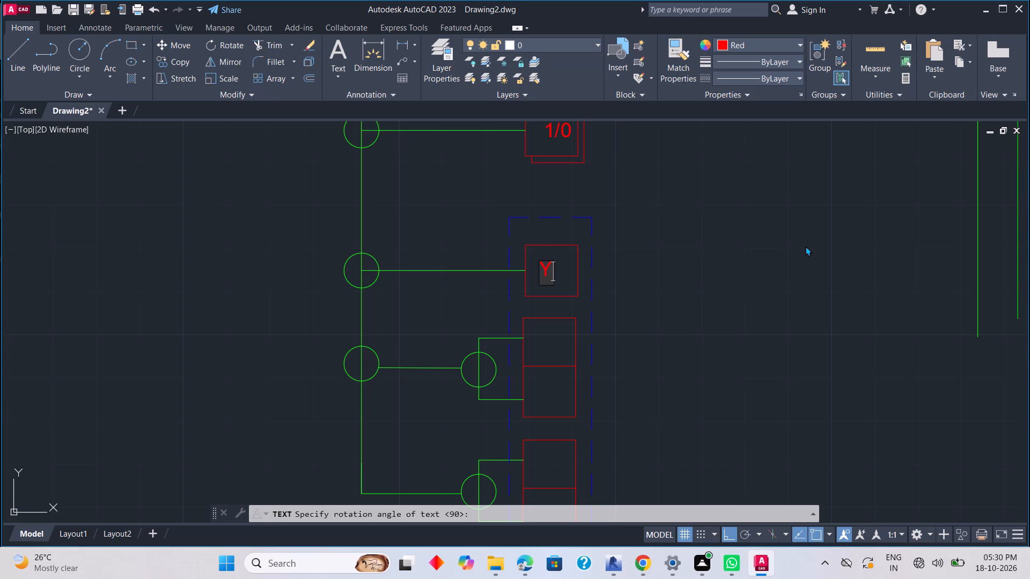
pyautogui.press('/')
pyautogui.press('e')
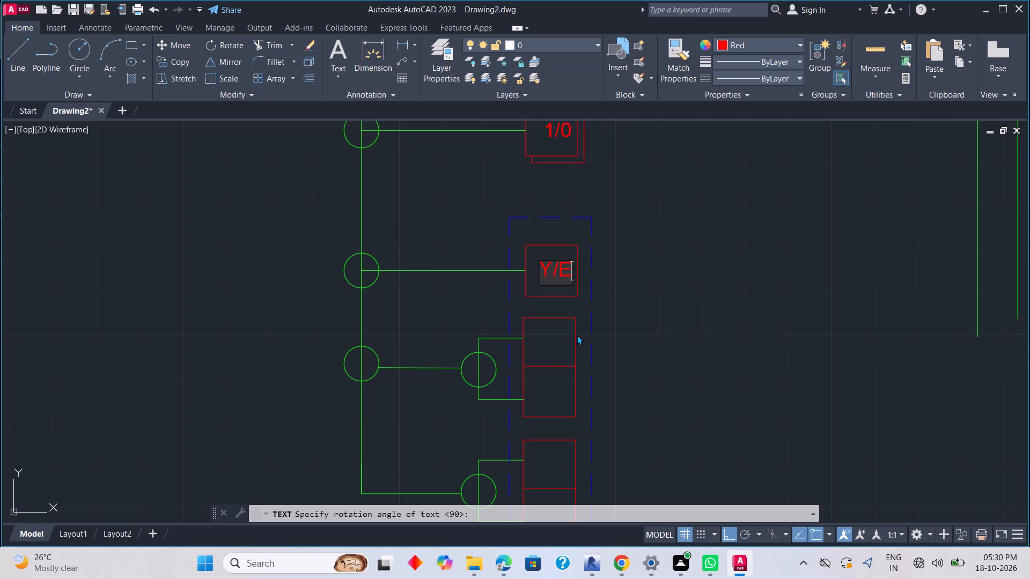
# Label the two-cell box below the Y/E box with X in the upper cell and I in the lower cell.
pyautogui.click(548, 351)
pyautogui.press('e')
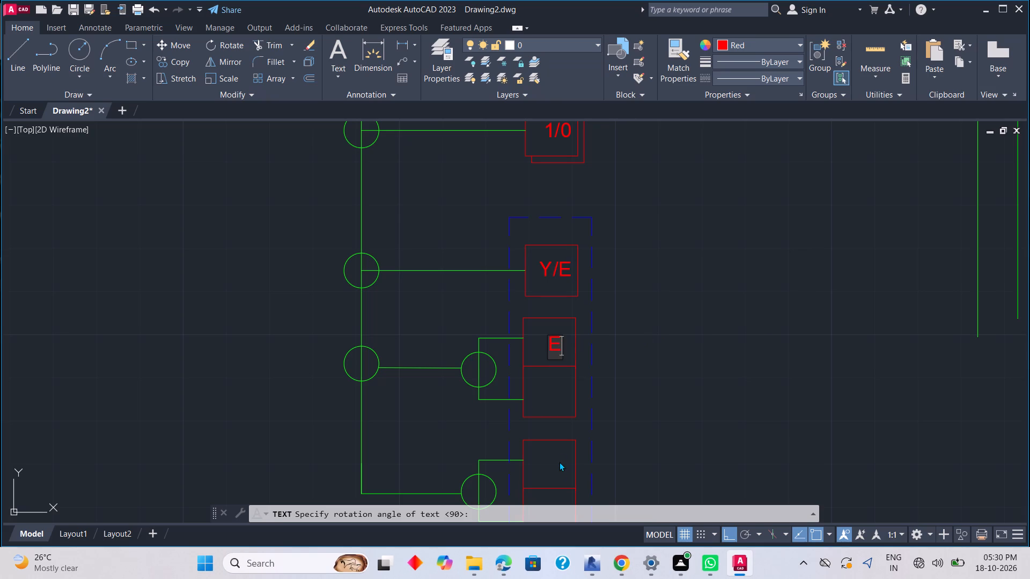
pyautogui.moveTo(560, 405); pyautogui.dragTo(571, 351, button='middle')
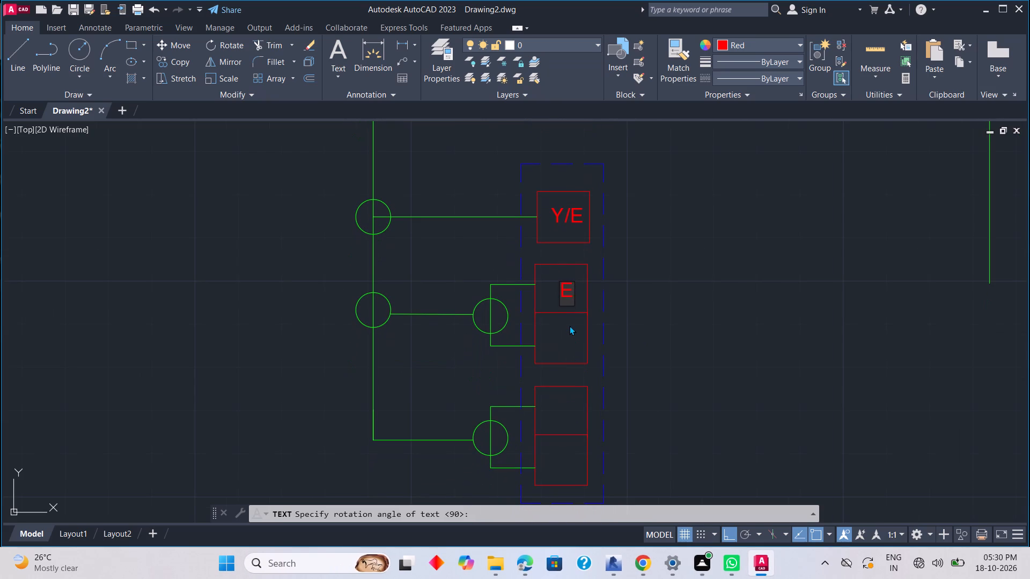
pyautogui.press('BackSpace')
pyautogui.press('x')
pyautogui.click(555, 341)
pyautogui.press('i')
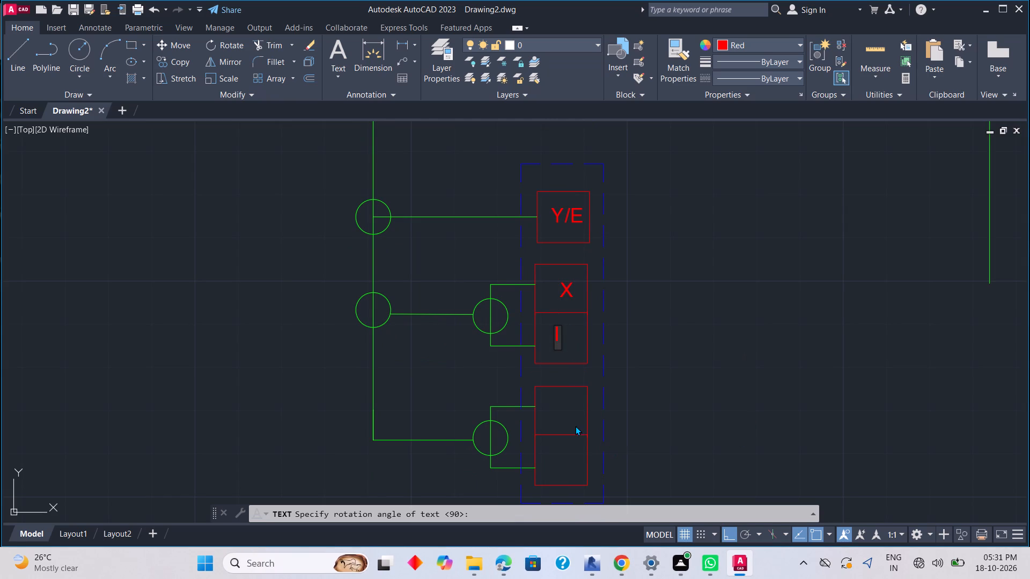
# Label the bottom two-cell box in the dashed frame with A in the upper cell and Op in the lower cell.
pyautogui.click(558, 417)
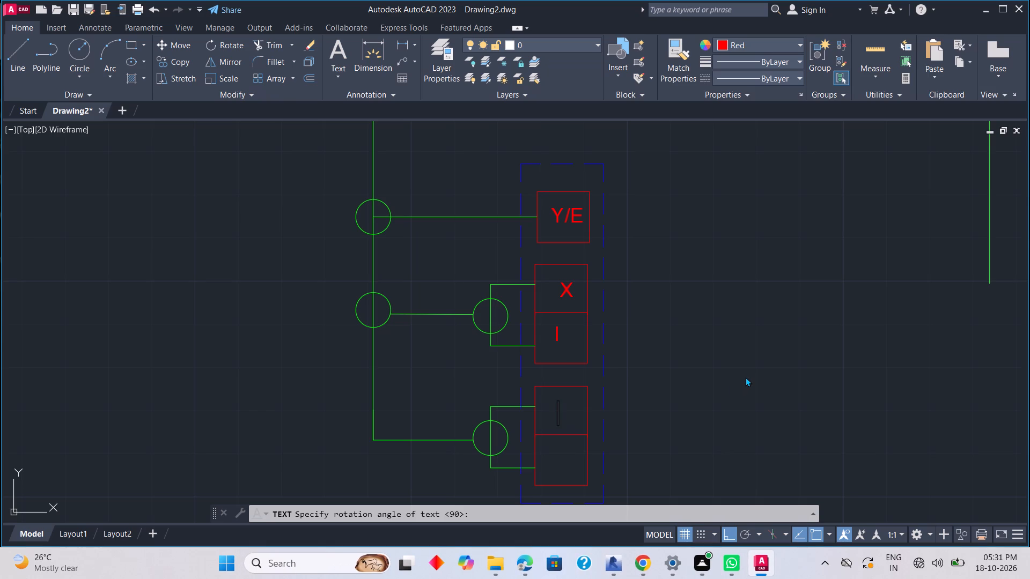
pyautogui.press('a')
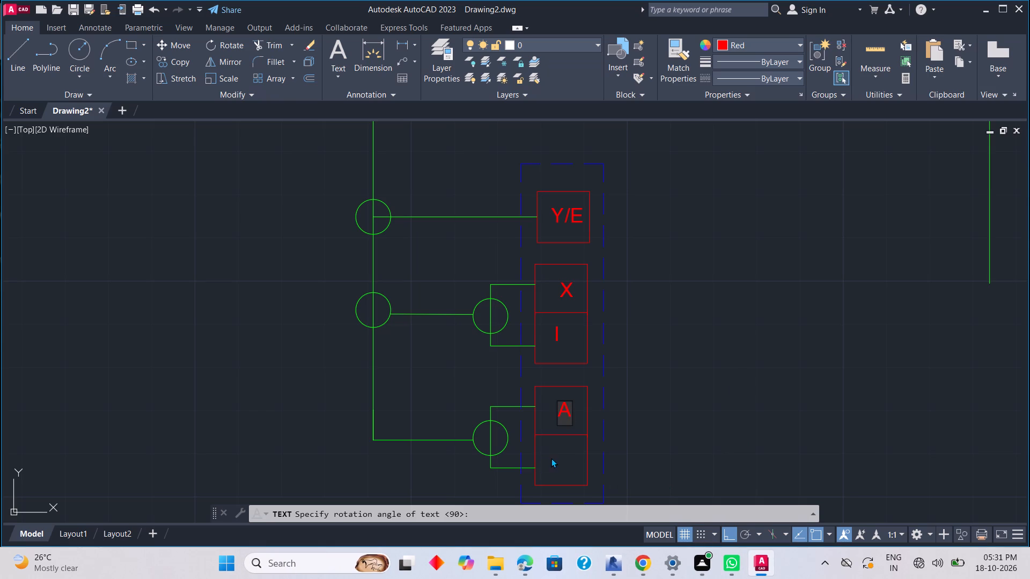
pyautogui.click(555, 465)
pyautogui.press('0')
pyautogui.press('BackSpace')
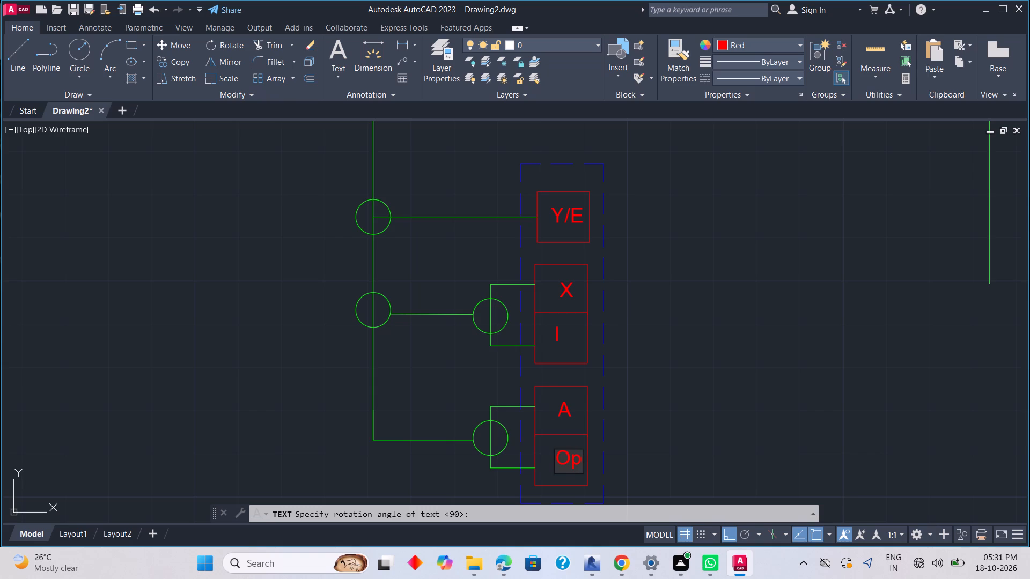
pyautogui.scroll(-3, 1012, 502)
pyautogui.moveTo(870, 389); pyautogui.dragTo(402, 325, button='middle')
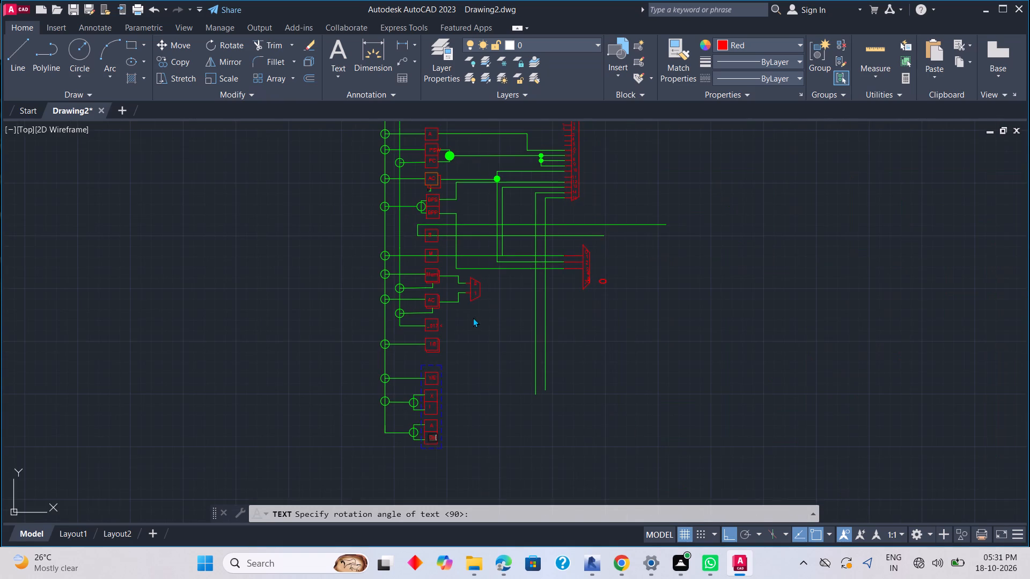
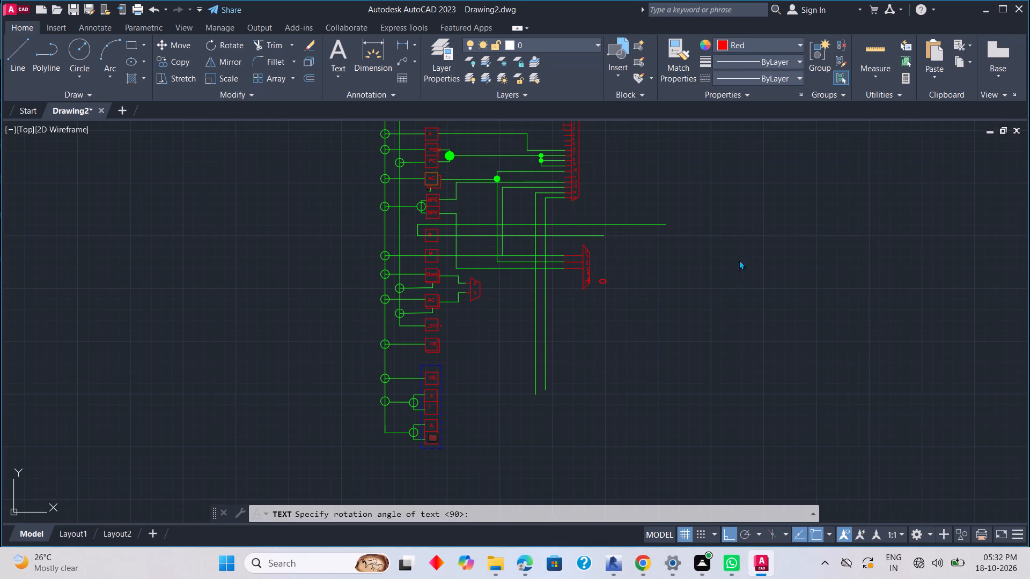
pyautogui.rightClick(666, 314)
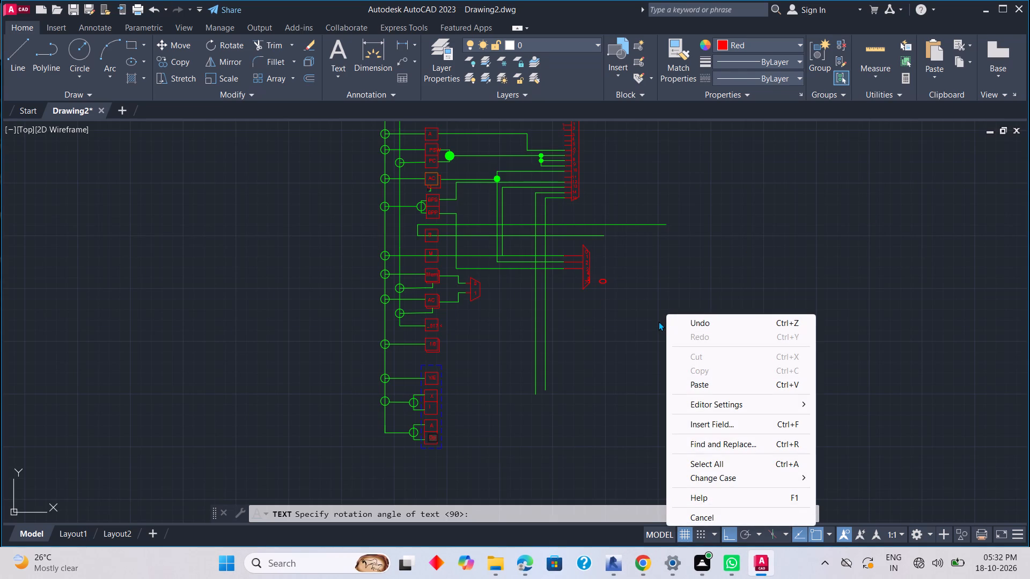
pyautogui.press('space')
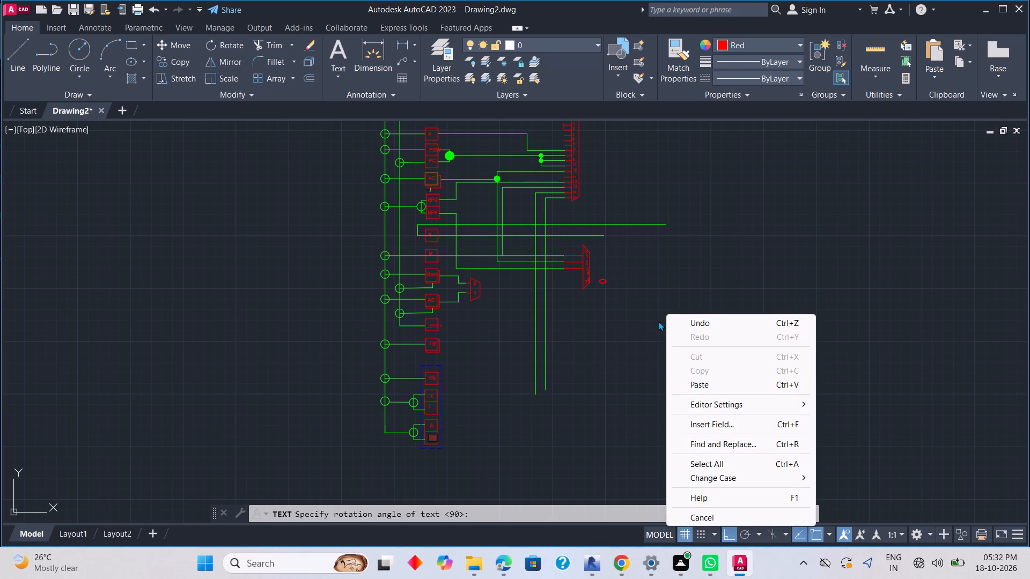
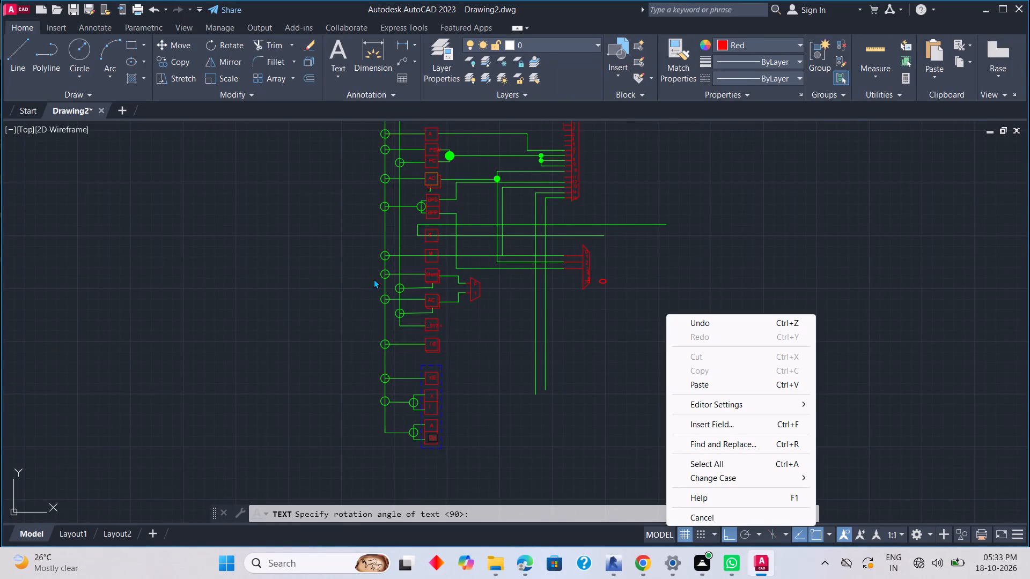
# End the active text entry and undo the last text command that placed the component labels.
pyautogui.press('Escape')
pyautogui.press('Escape')
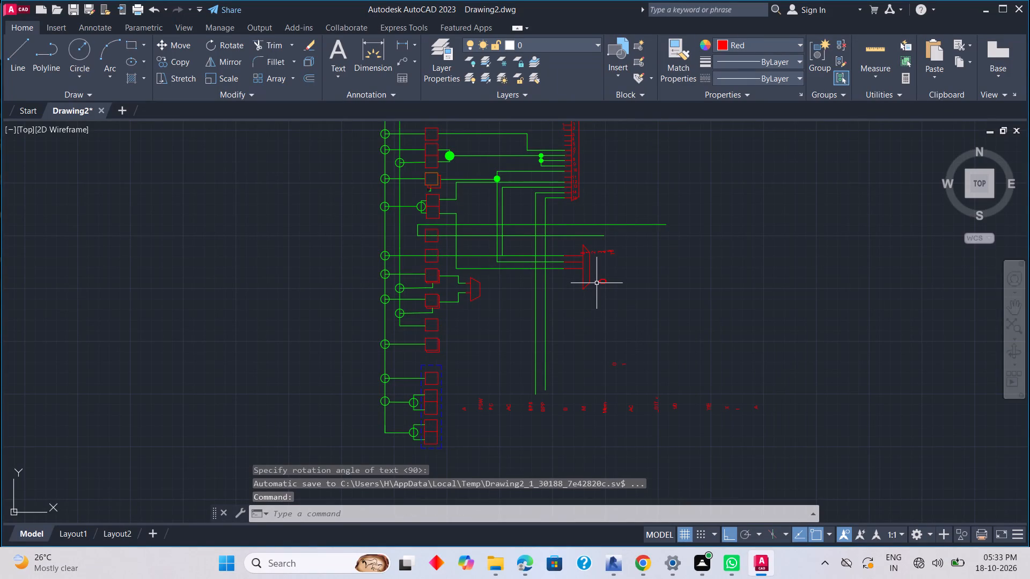
pyautogui.hotkey('ctrl', 'z')
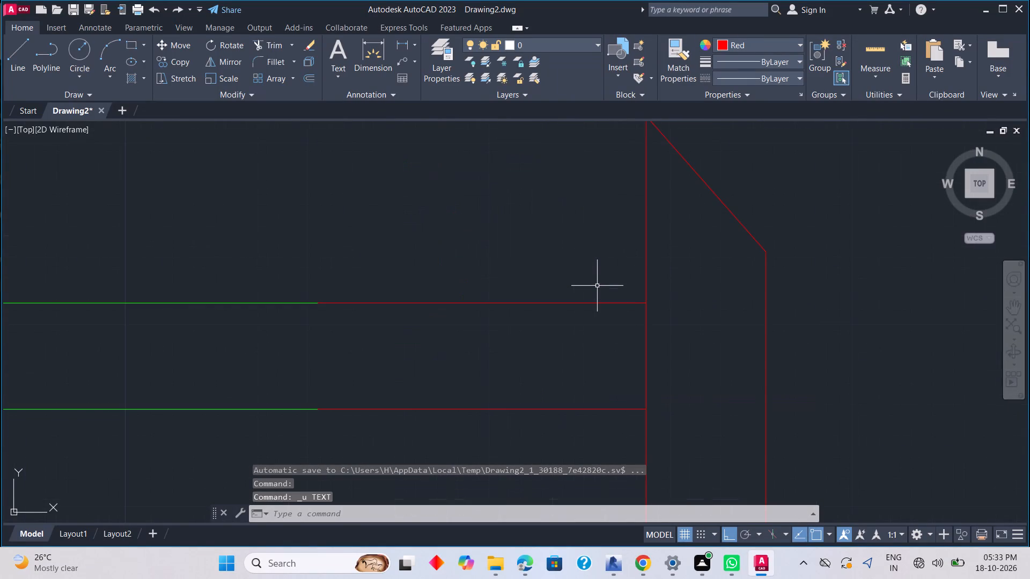
pyautogui.scroll(-8, 597, 287)
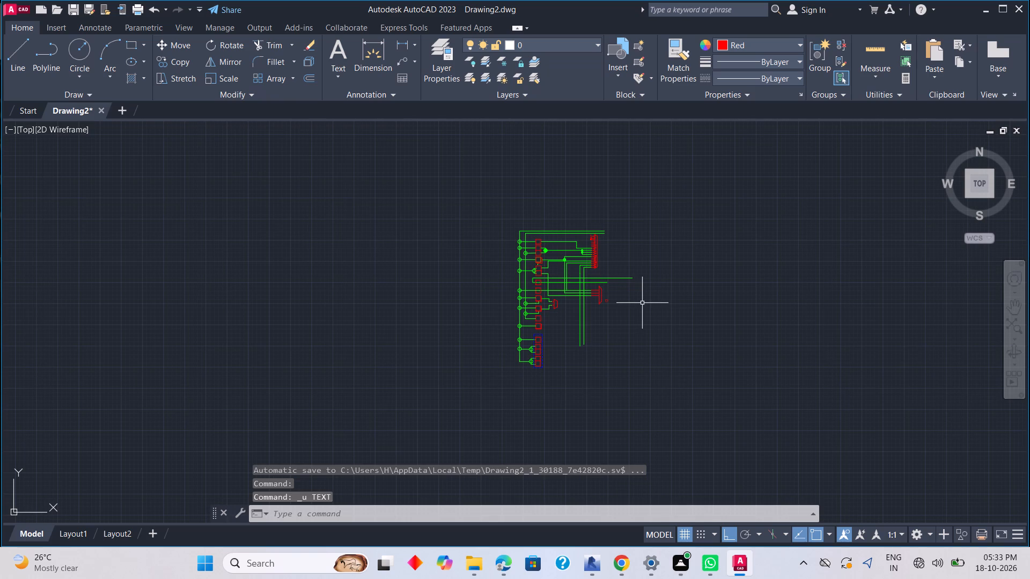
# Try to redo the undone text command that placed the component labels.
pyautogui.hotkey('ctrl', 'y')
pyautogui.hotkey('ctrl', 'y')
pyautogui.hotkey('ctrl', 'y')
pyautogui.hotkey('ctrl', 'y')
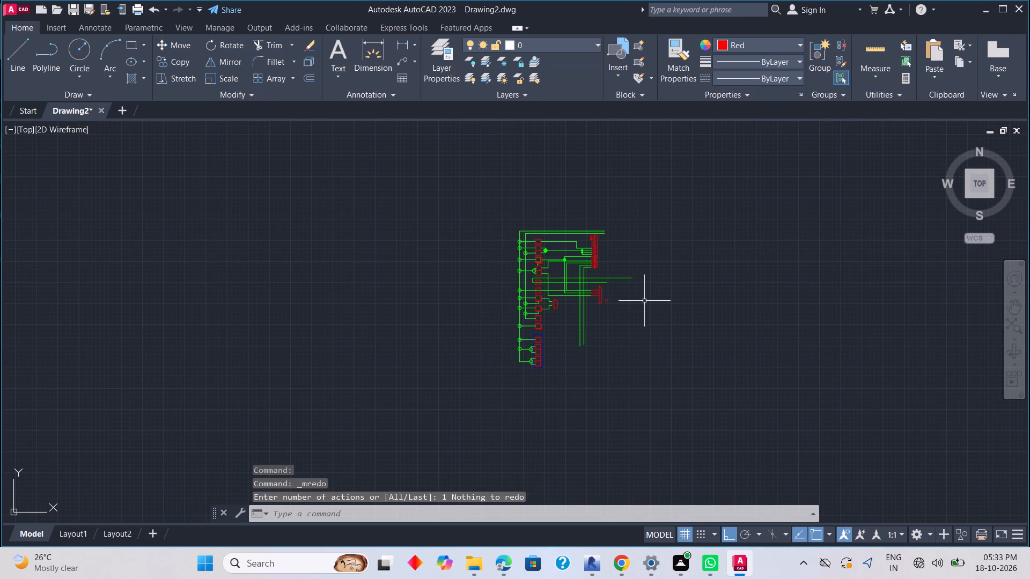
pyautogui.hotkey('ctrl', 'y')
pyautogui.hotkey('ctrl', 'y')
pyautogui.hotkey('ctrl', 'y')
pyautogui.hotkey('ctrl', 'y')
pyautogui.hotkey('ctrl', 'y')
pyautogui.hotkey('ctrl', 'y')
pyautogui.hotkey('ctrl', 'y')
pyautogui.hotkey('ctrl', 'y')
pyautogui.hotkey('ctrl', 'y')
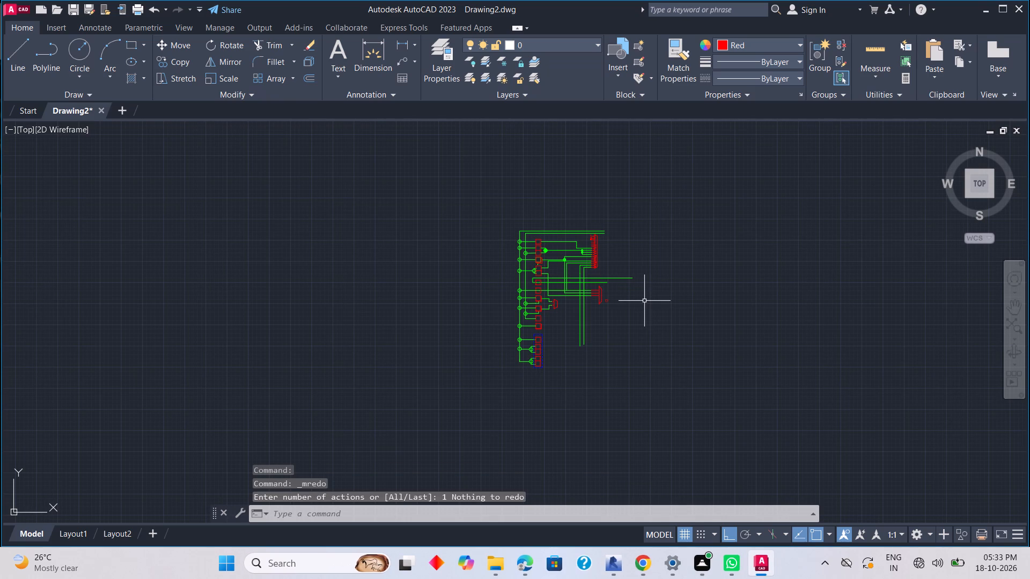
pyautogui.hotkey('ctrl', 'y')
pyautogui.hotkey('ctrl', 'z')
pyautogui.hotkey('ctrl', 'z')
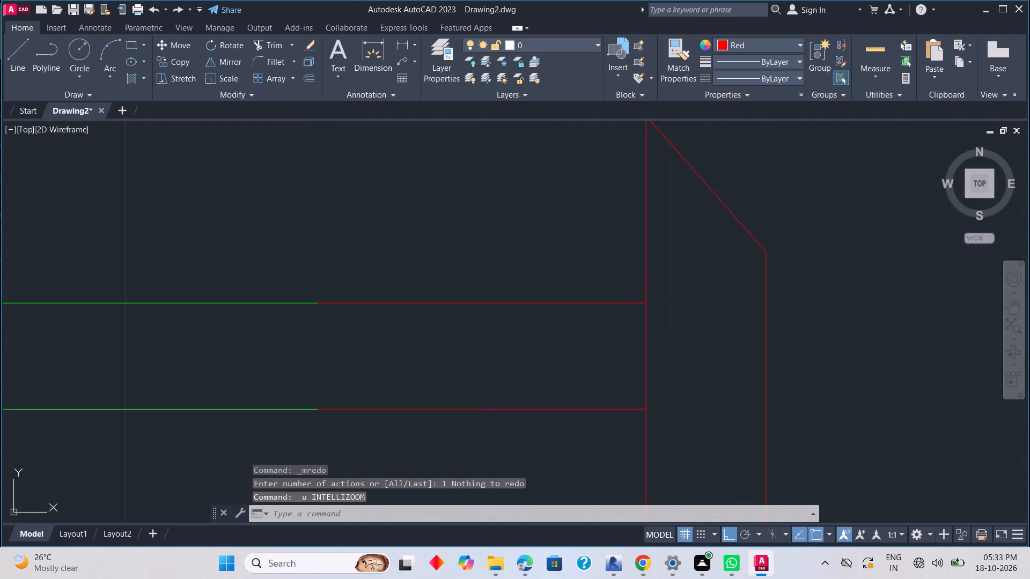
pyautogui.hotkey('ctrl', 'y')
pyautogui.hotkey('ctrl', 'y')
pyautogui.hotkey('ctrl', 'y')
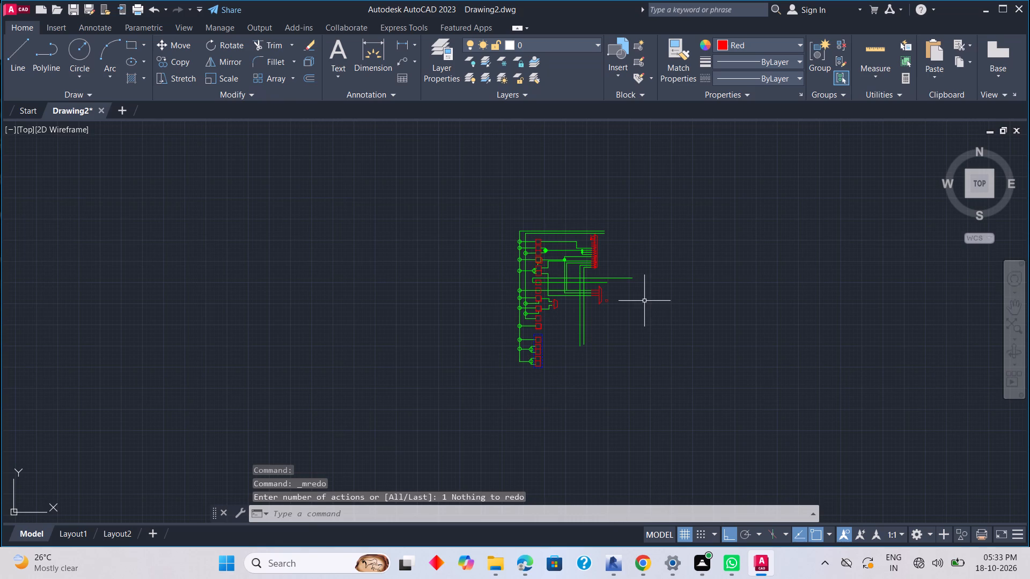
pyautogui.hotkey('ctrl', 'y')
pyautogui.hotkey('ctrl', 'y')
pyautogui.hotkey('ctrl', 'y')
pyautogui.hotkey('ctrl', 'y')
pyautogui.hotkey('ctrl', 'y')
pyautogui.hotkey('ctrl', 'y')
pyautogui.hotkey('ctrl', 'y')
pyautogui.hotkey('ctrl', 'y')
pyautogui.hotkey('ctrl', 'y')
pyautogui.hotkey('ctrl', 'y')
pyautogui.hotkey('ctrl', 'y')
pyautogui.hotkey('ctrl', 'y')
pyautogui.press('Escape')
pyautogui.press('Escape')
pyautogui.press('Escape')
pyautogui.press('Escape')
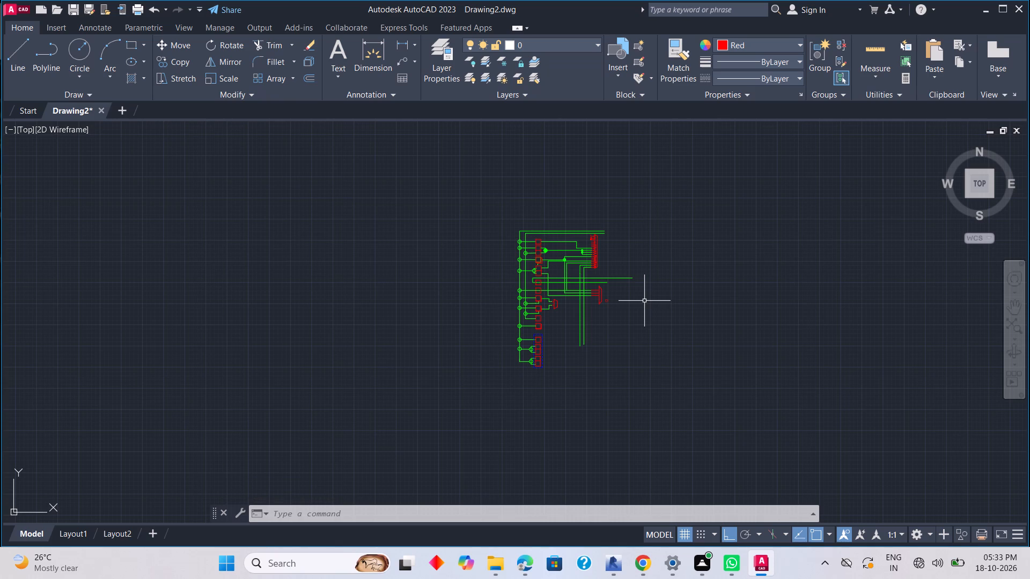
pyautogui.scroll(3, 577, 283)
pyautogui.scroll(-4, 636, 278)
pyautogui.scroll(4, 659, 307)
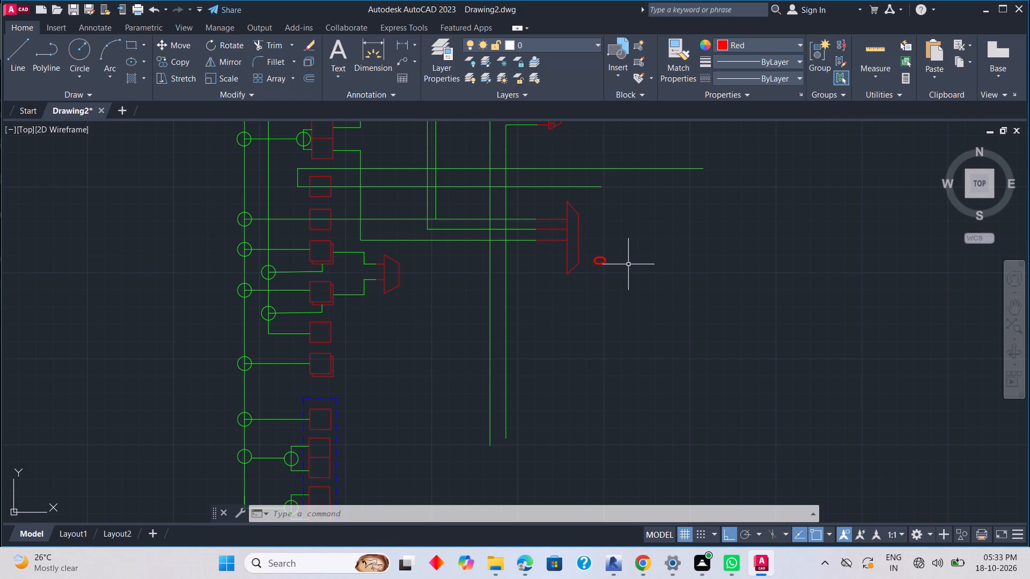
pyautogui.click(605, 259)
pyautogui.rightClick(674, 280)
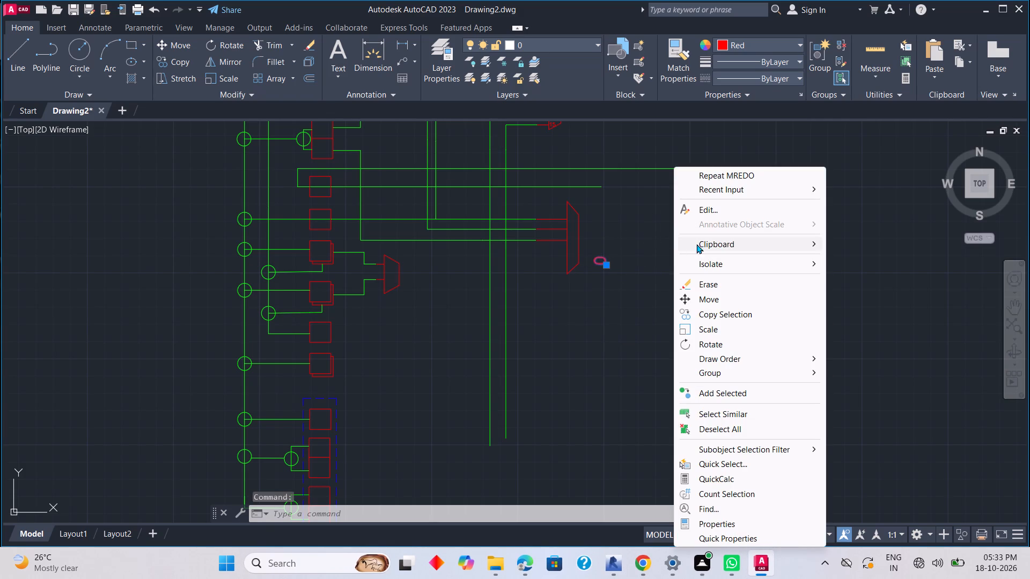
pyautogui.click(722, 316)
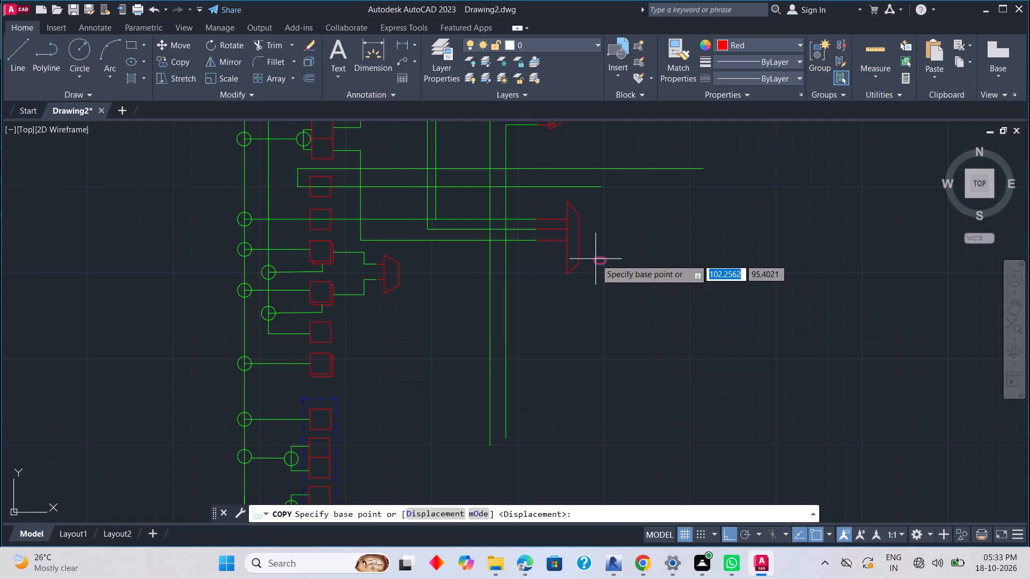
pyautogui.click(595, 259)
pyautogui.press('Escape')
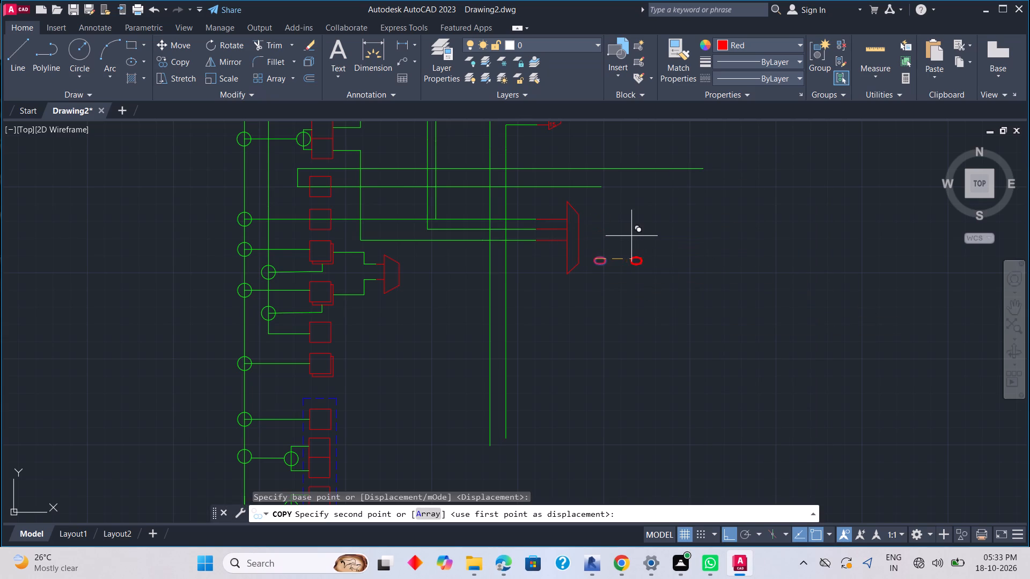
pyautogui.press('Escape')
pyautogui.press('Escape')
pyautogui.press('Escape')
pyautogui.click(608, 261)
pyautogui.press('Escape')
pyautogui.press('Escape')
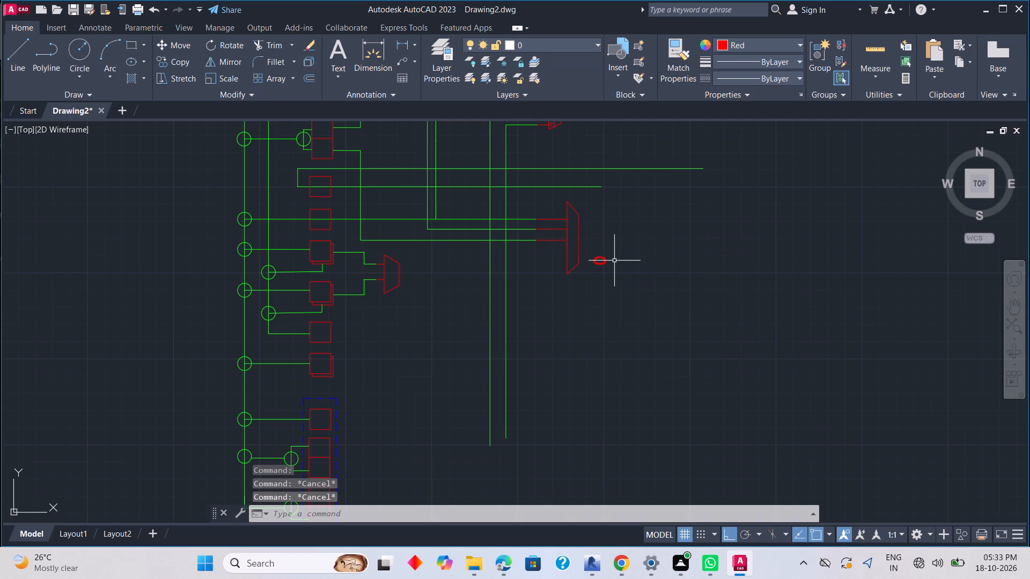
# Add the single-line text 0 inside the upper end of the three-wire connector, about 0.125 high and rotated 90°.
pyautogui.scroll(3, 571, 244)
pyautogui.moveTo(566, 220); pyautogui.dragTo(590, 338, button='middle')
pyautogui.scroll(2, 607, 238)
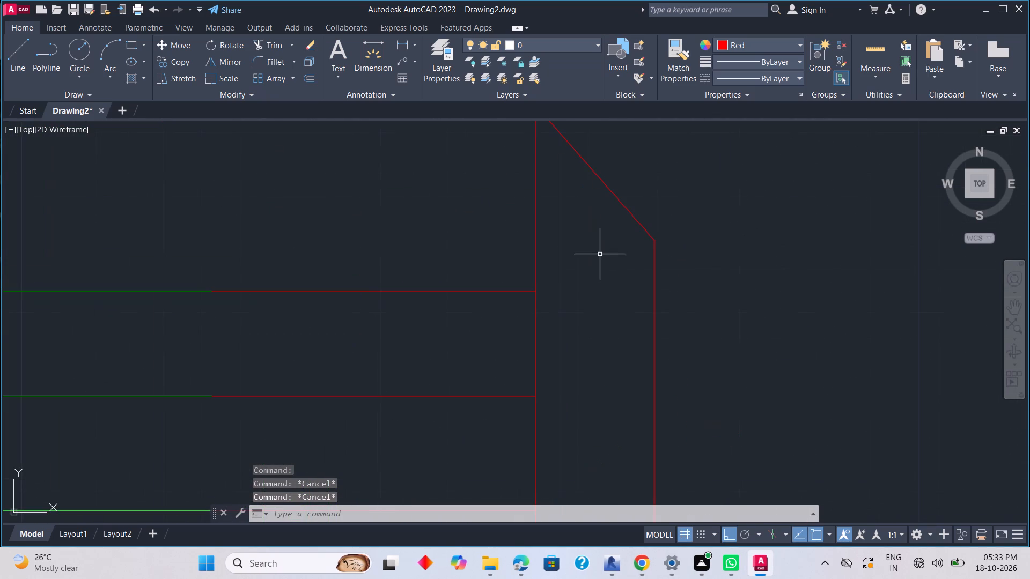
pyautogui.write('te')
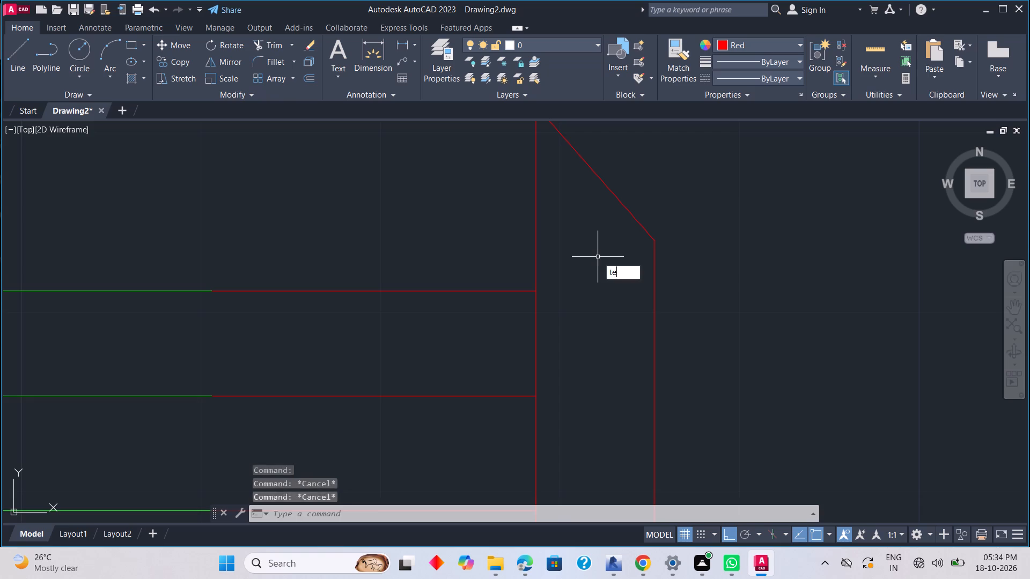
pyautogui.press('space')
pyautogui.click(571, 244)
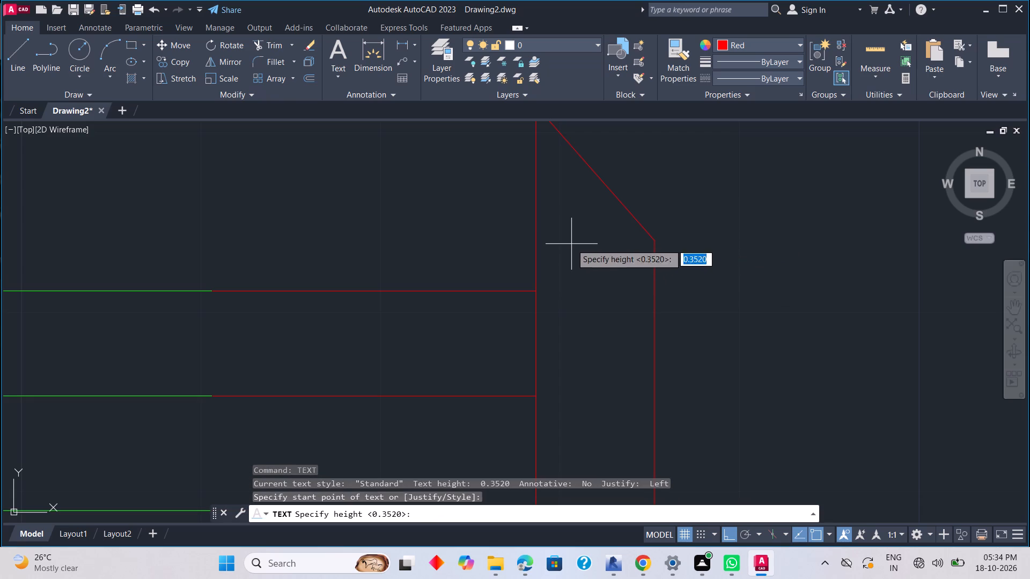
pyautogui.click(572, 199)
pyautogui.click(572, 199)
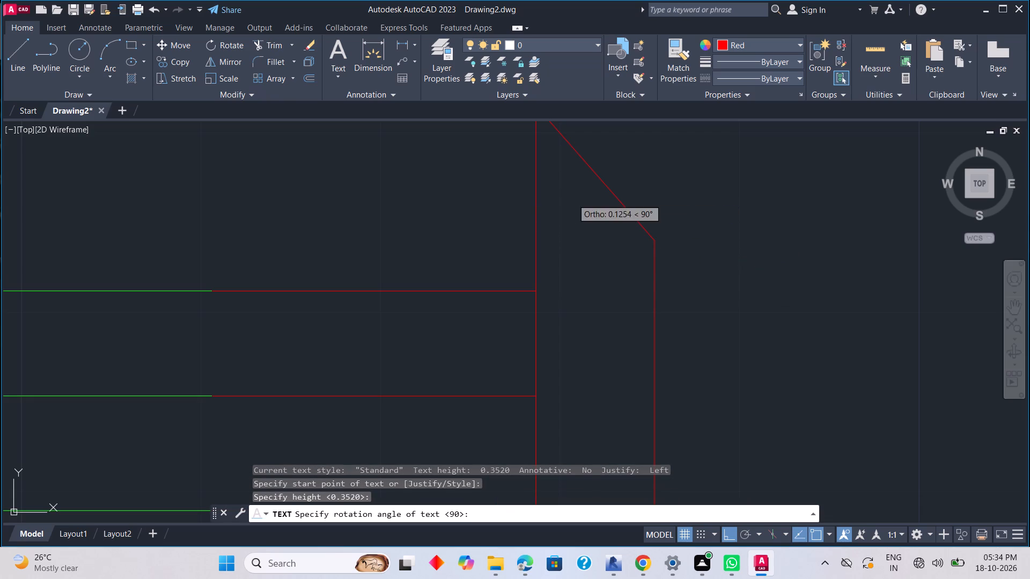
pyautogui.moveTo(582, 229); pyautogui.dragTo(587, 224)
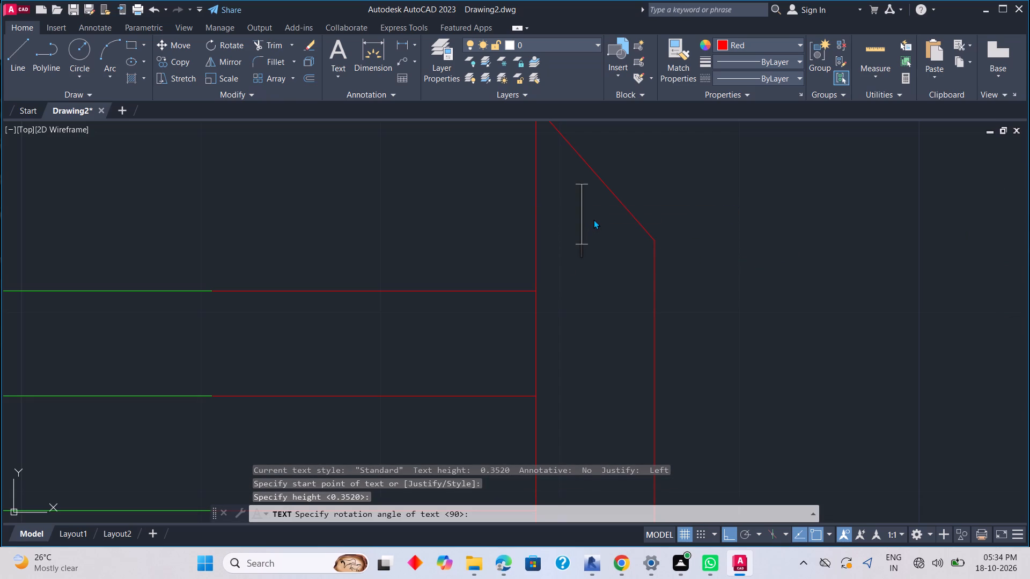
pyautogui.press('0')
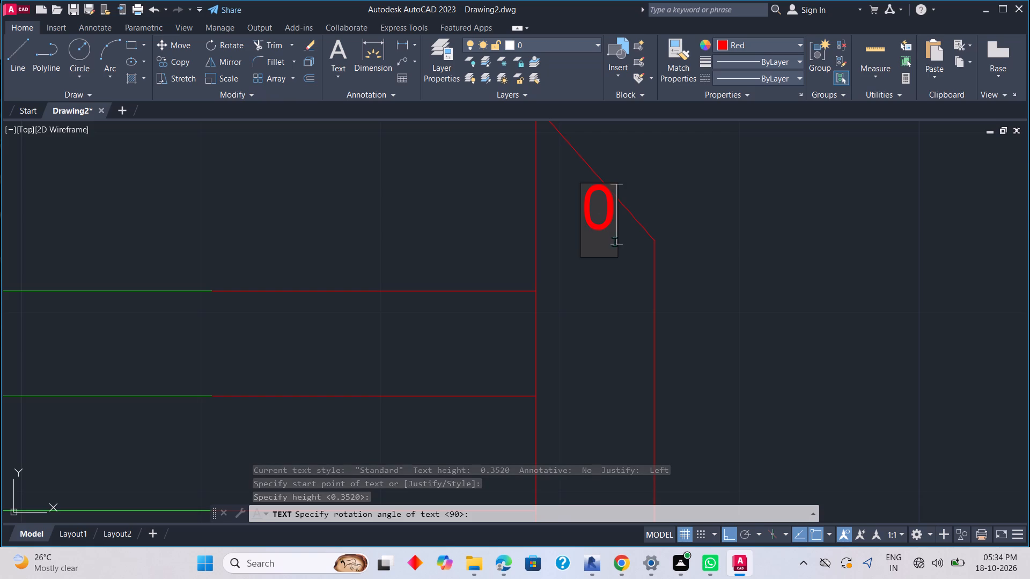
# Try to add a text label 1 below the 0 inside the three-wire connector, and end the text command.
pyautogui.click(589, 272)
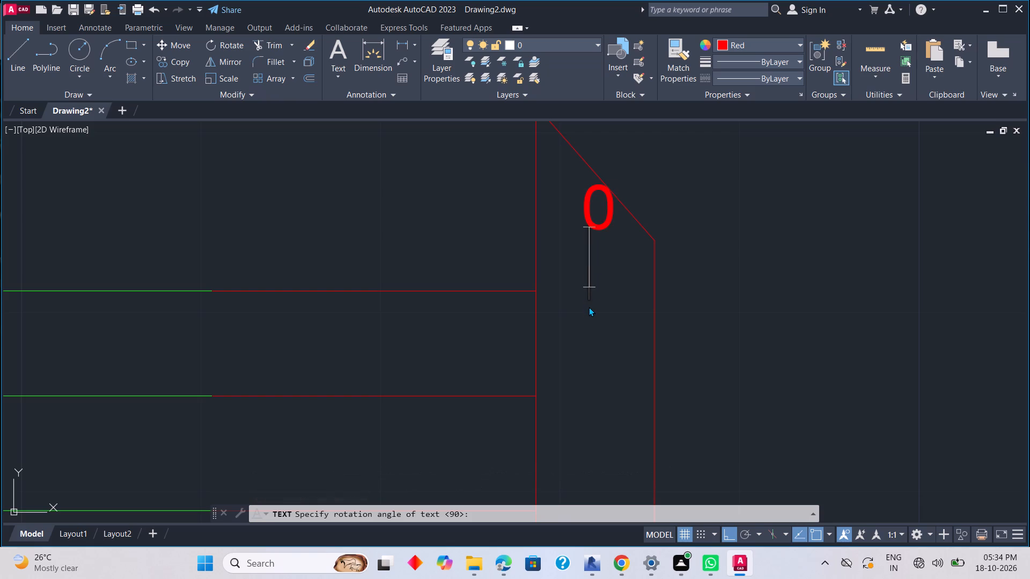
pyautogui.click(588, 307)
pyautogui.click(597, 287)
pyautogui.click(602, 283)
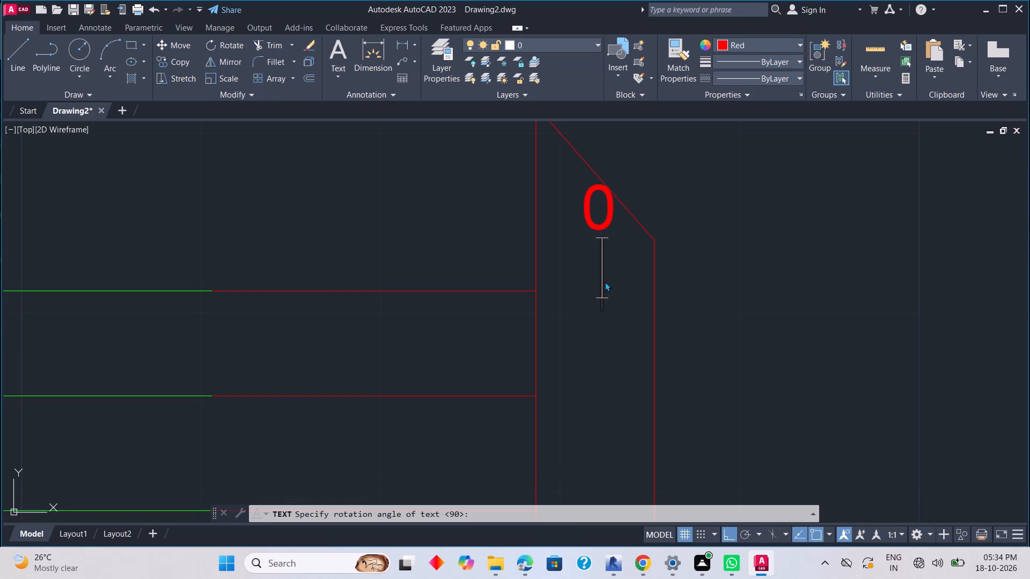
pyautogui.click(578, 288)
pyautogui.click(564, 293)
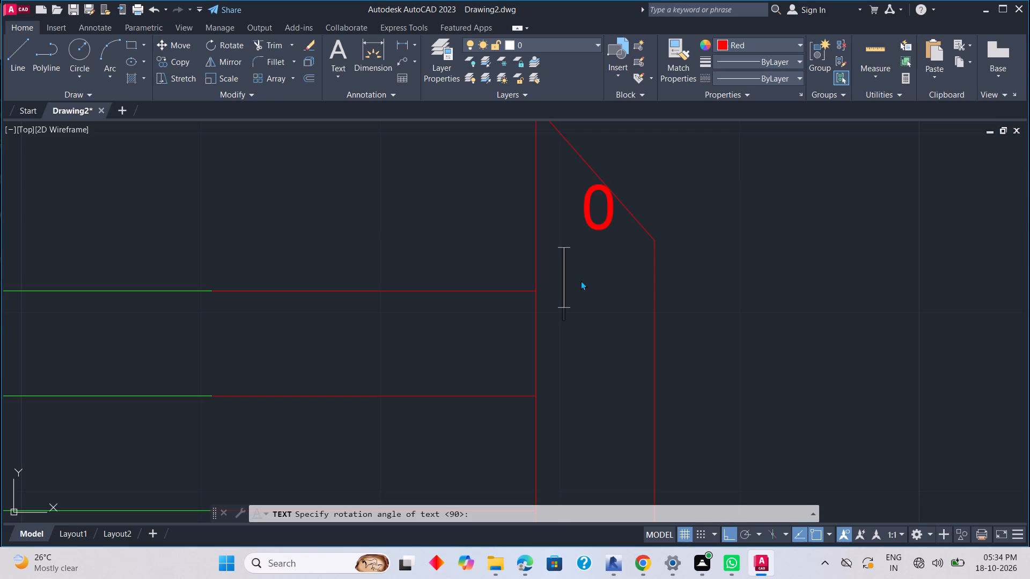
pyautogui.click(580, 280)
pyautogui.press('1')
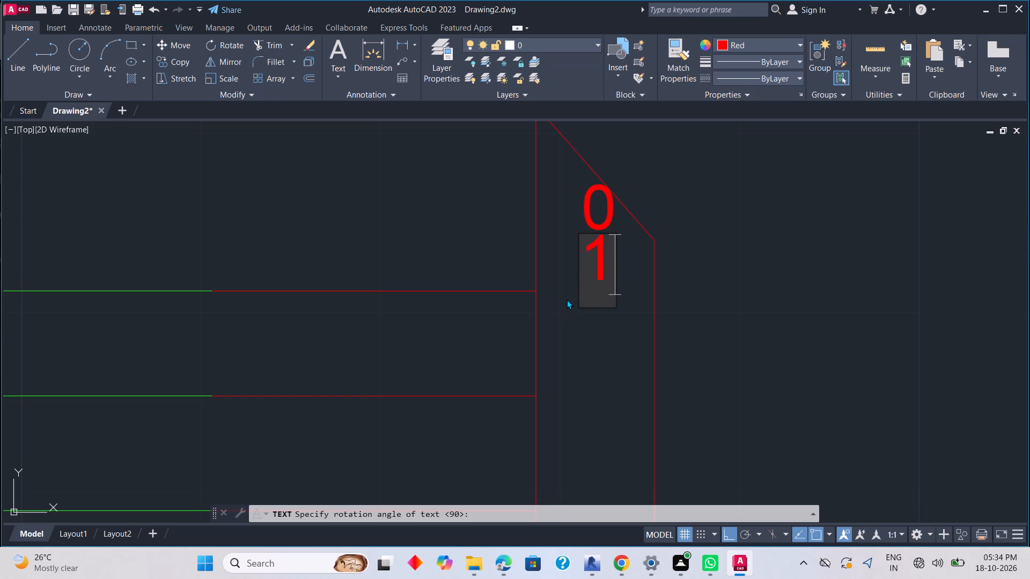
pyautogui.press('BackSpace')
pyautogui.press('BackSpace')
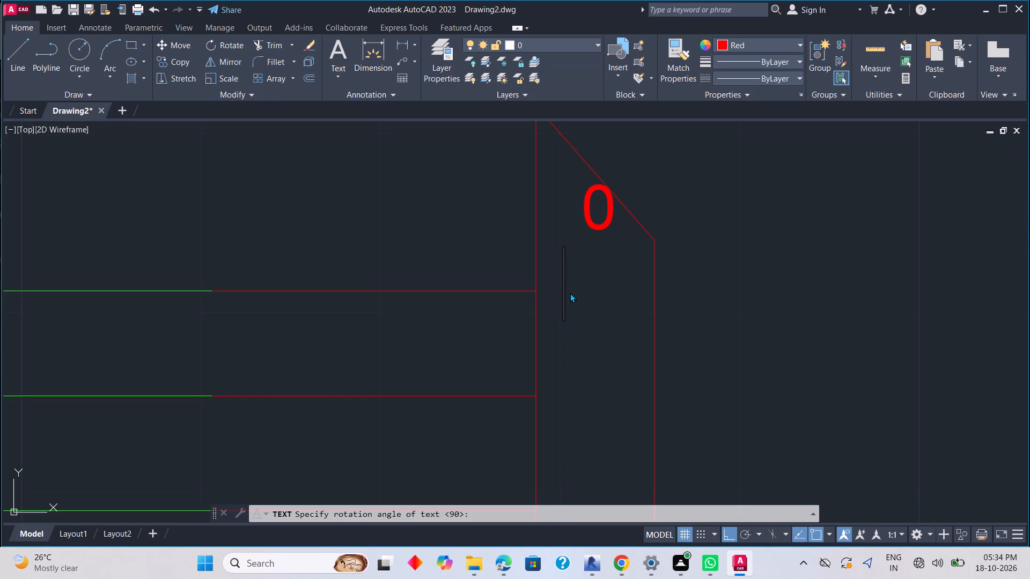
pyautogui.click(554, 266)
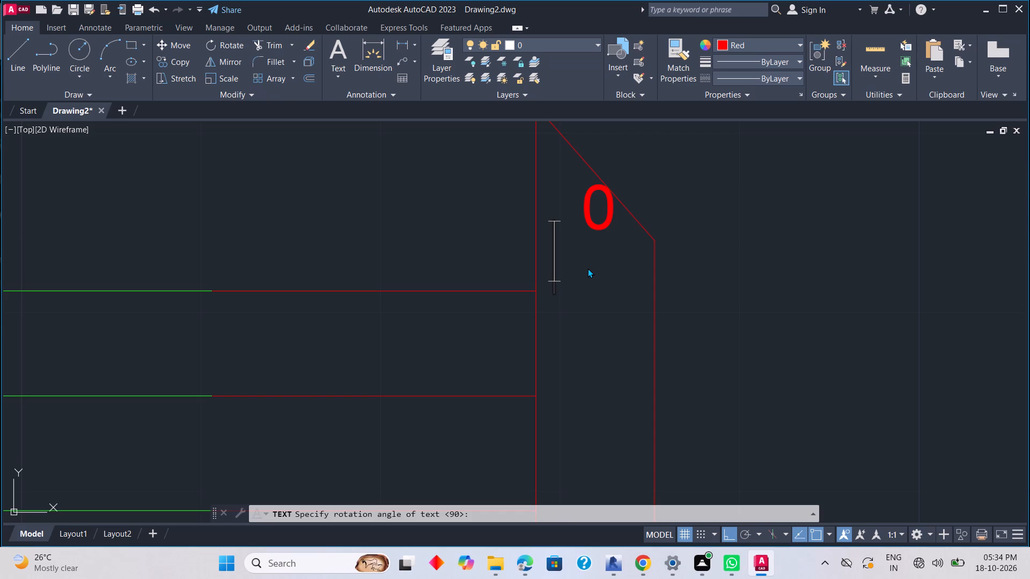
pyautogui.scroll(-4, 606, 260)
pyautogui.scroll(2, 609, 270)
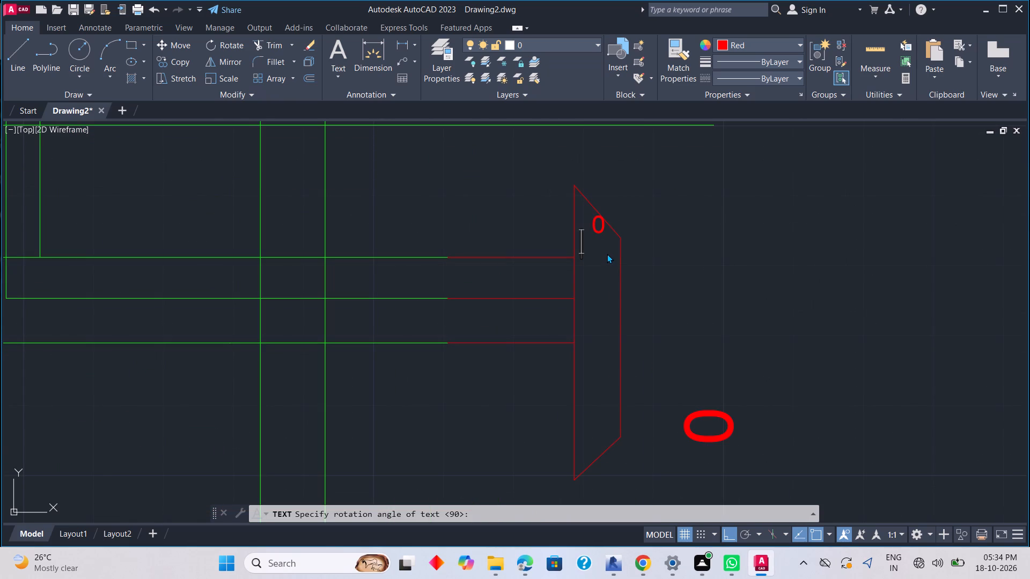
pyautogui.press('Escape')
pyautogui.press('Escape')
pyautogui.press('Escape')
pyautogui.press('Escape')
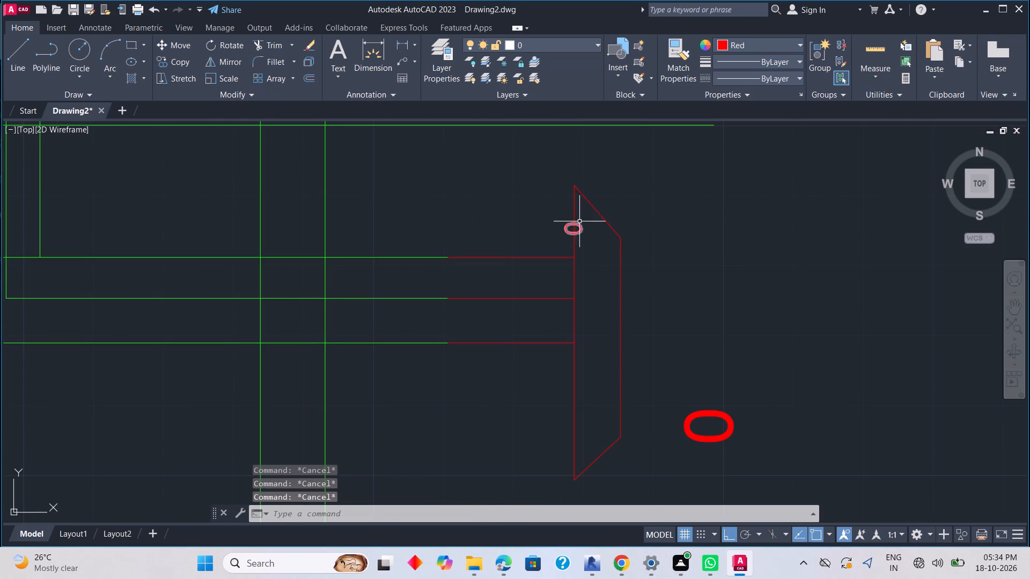
# Delete both rotated 0 labels, the small one on the three-wire connector and the larger one beside it.
pyautogui.click(579, 222)
pyautogui.click(718, 411)
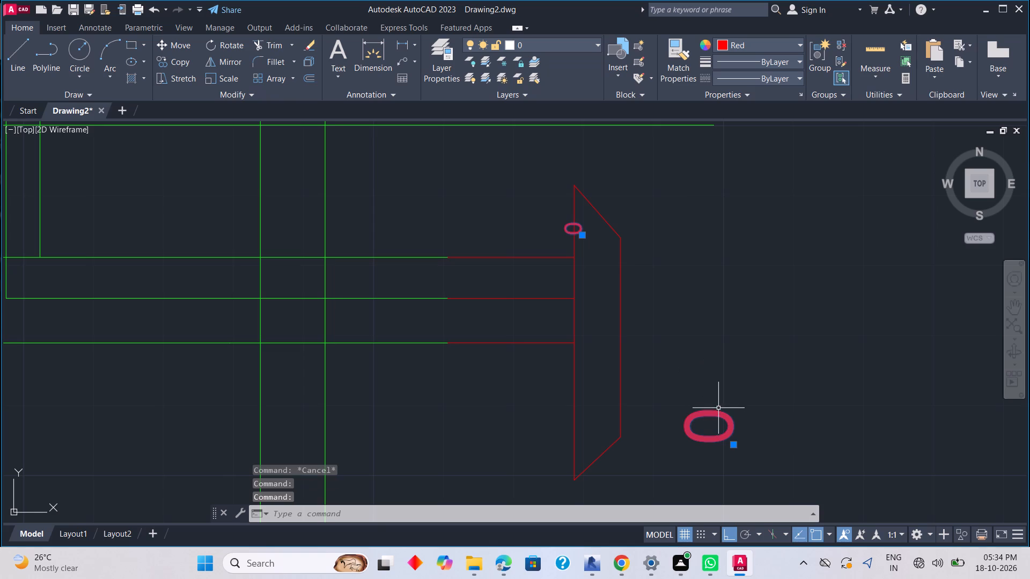
pyautogui.press('Delete')
# Move the slanted bottom edge of the three-wire connector straight down by about 0.33.
pyautogui.moveTo(610, 462); pyautogui.dragTo(610, 462, button='middle')
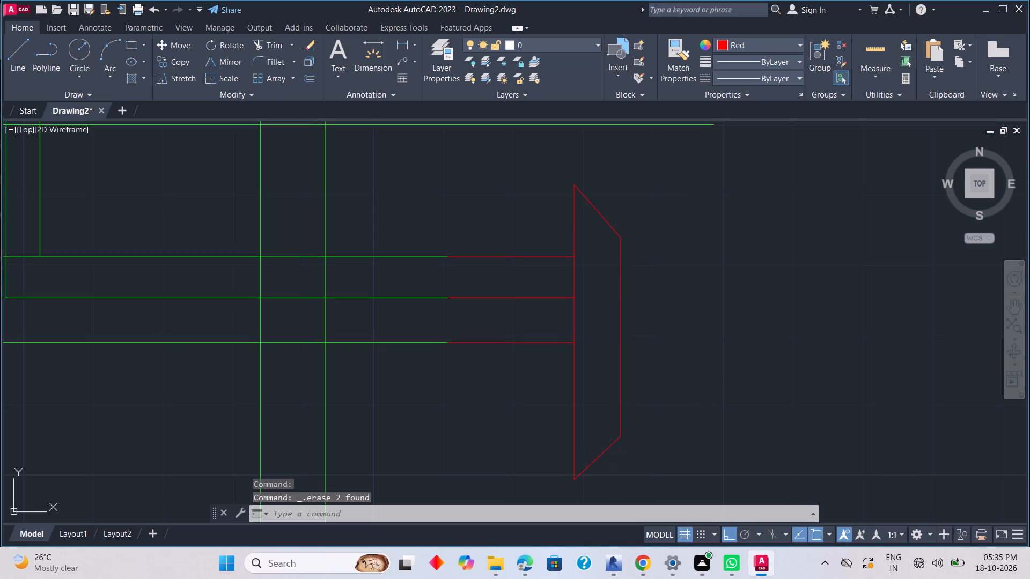
pyautogui.moveTo(610, 462); pyautogui.dragTo(614, 410, button='middle')
pyautogui.click(607, 403)
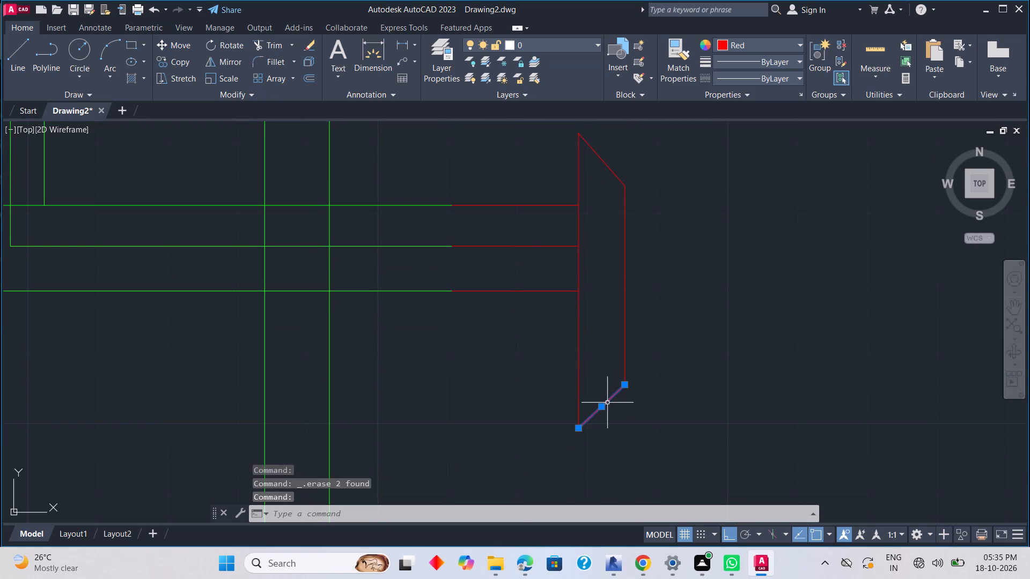
pyautogui.click(603, 406)
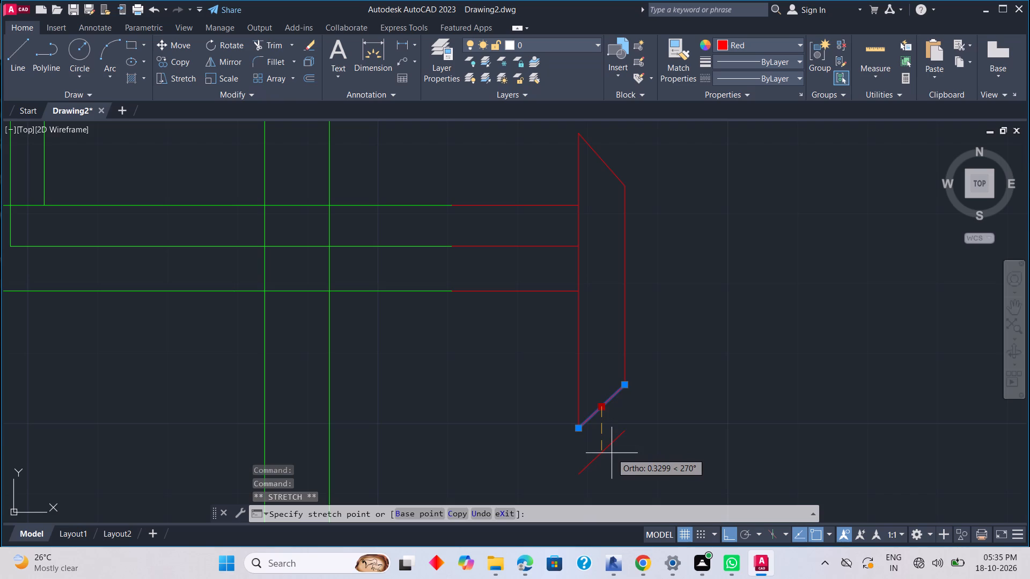
pyautogui.click(612, 453)
pyautogui.press('Escape')
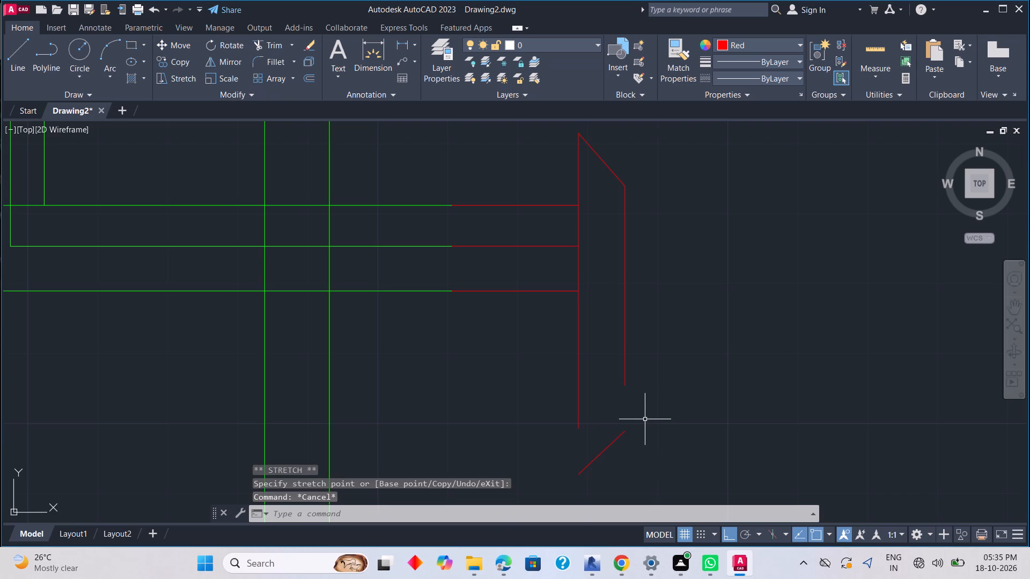
# Extend both vertical sides of the three-wire connector down to its slanted bottom edge.
pyautogui.write('ex')
pyautogui.press('space')
pyautogui.click(579, 412)
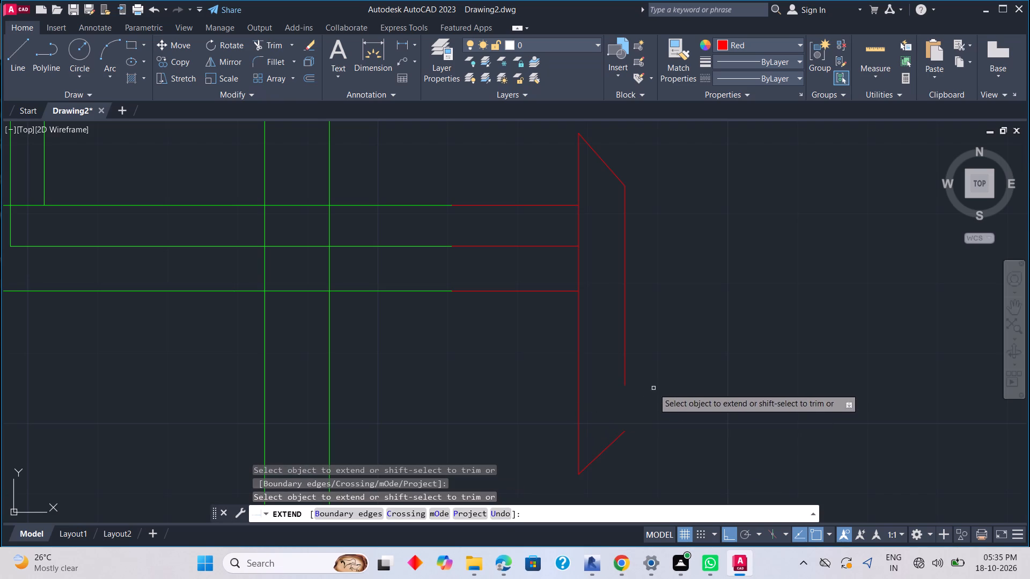
pyautogui.click(624, 371)
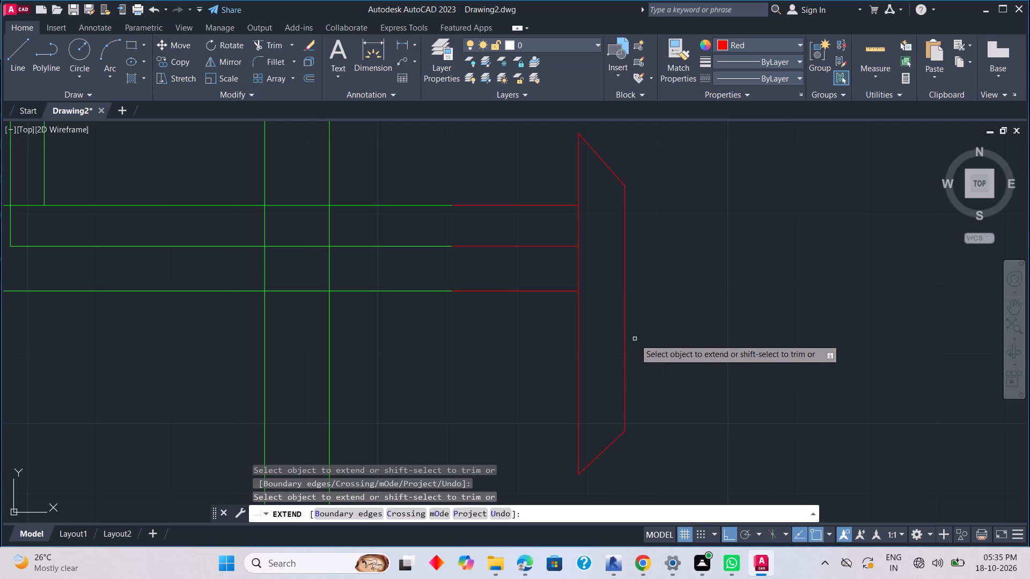
# Move the four-sided outline of the three-wire connector slightly straight down, without its pin lines.
pyautogui.scroll(-3, 635, 335)
pyautogui.moveTo(637, 336); pyautogui.dragTo(646, 384, button='middle')
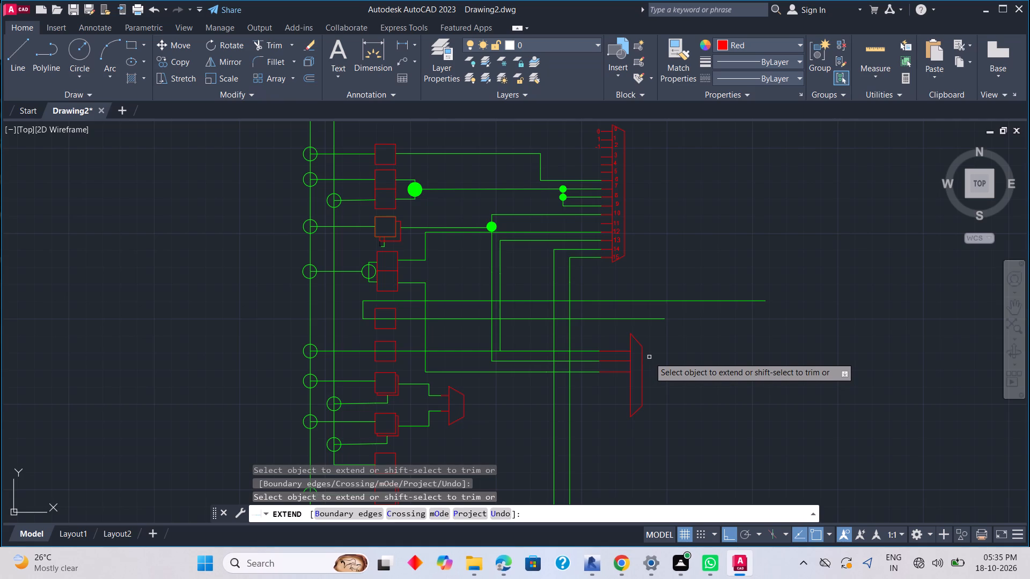
pyautogui.press('Escape')
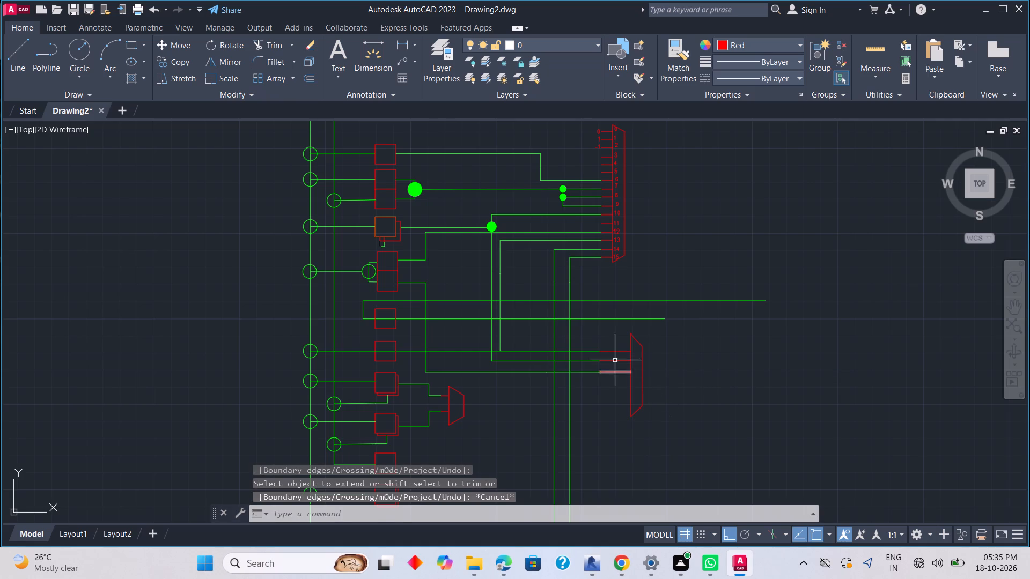
pyautogui.moveTo(622, 324); pyautogui.dragTo(627, 325)
pyautogui.click(657, 425)
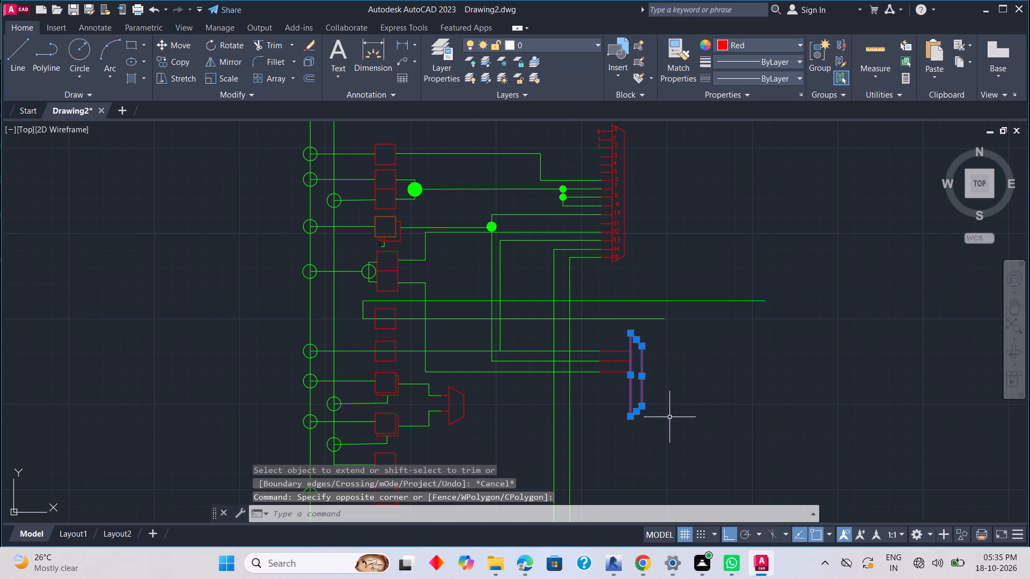
pyautogui.rightClick(669, 418)
pyautogui.click(733, 190)
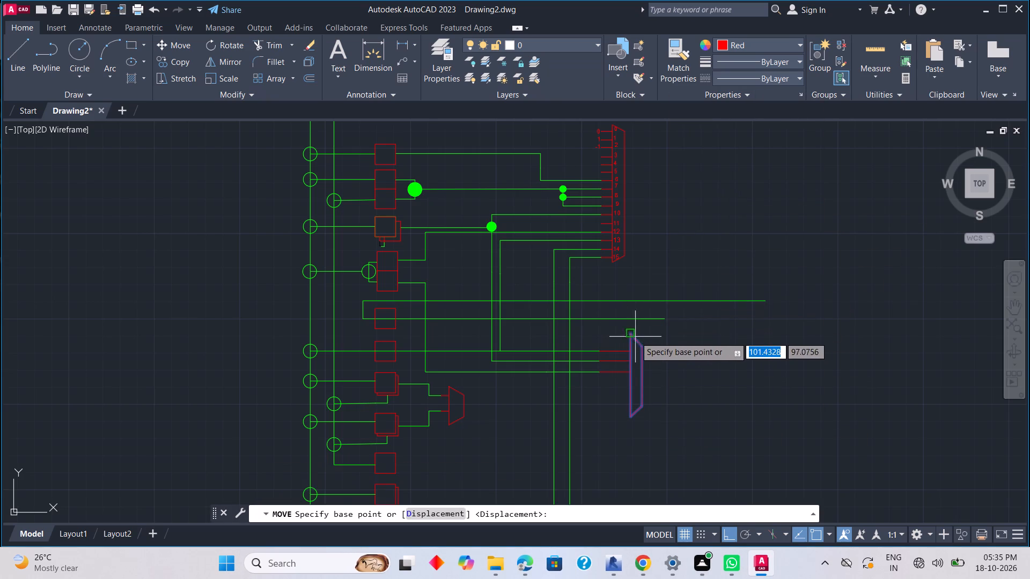
pyautogui.click(632, 333)
pyautogui.click(632, 342)
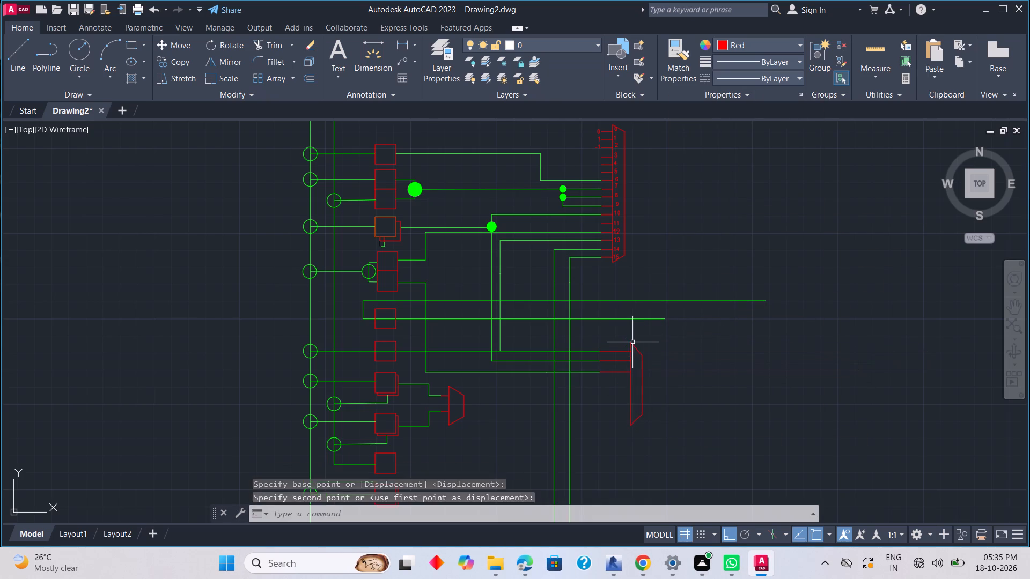
pyautogui.press('Escape')
# Place text labels 0, 1 and 2 at 90° rotation down the inside of the three-wire connector, starting near its top.
pyautogui.scroll(3, 635, 363)
pyautogui.scroll(2, 631, 310)
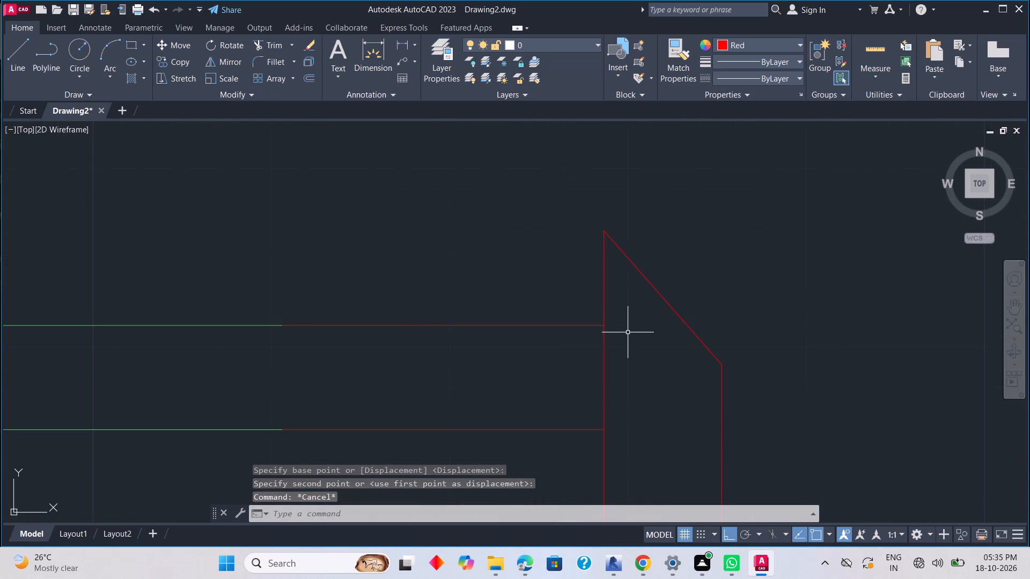
pyautogui.press('t')
pyautogui.press('e')
pyautogui.write('xt')
pyautogui.press('space')
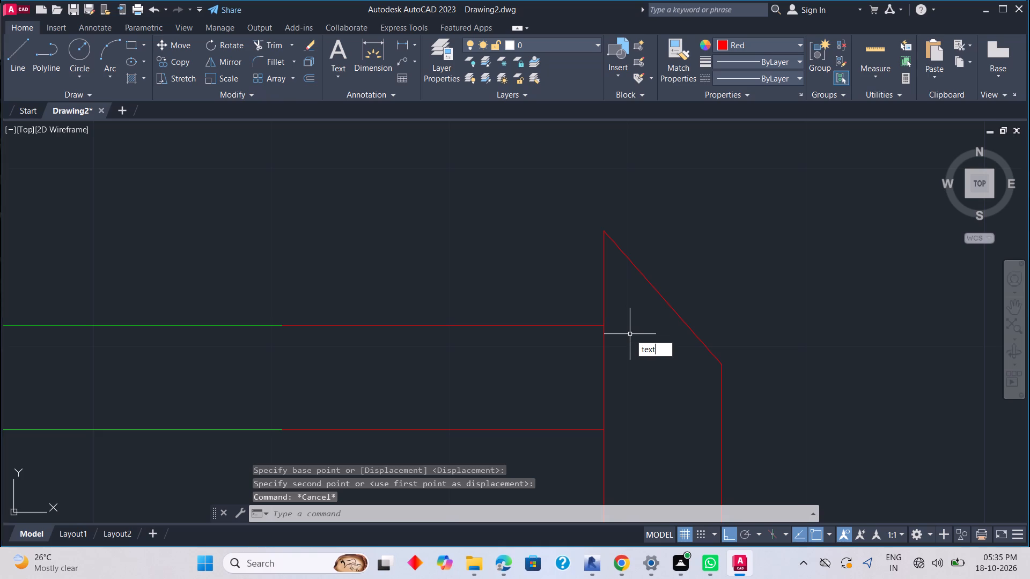
pyautogui.click(633, 341)
pyautogui.click(628, 279)
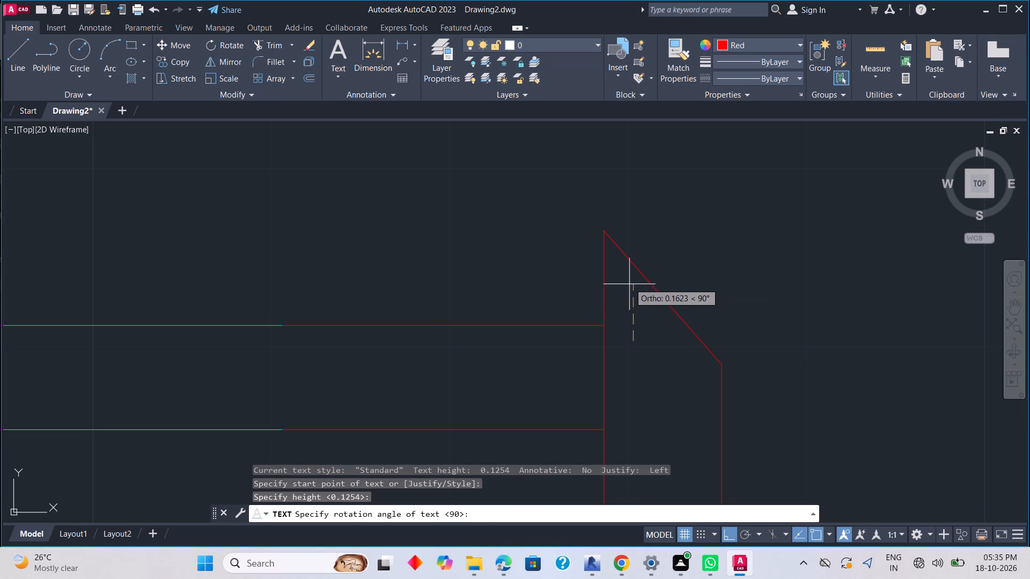
pyautogui.click(634, 294)
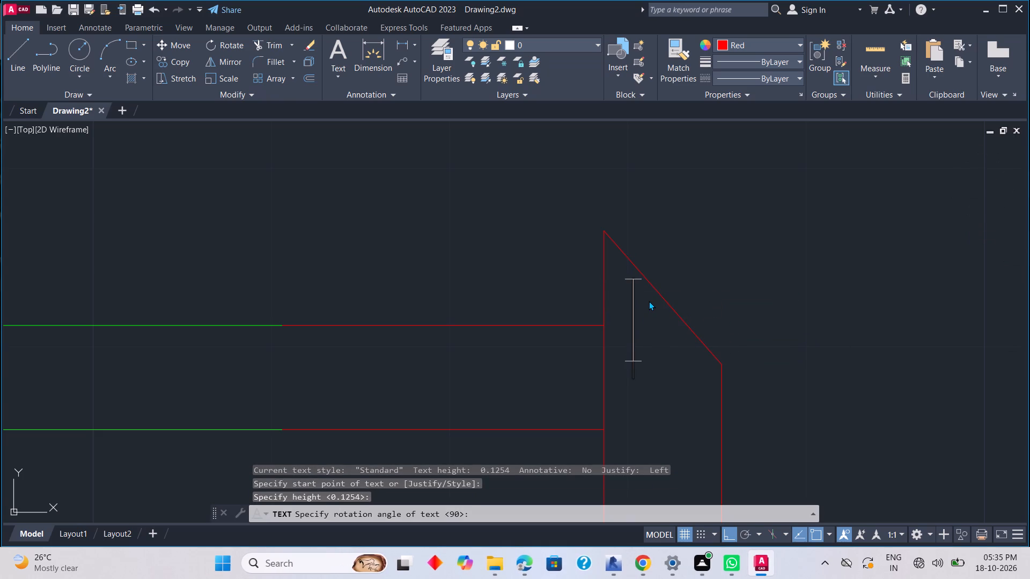
pyautogui.press('0')
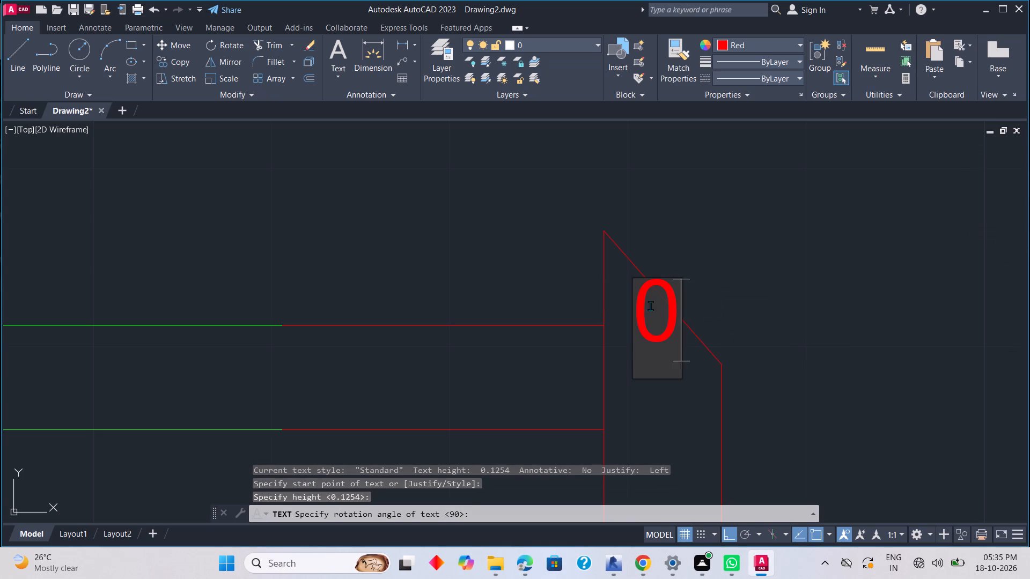
pyautogui.click(635, 430)
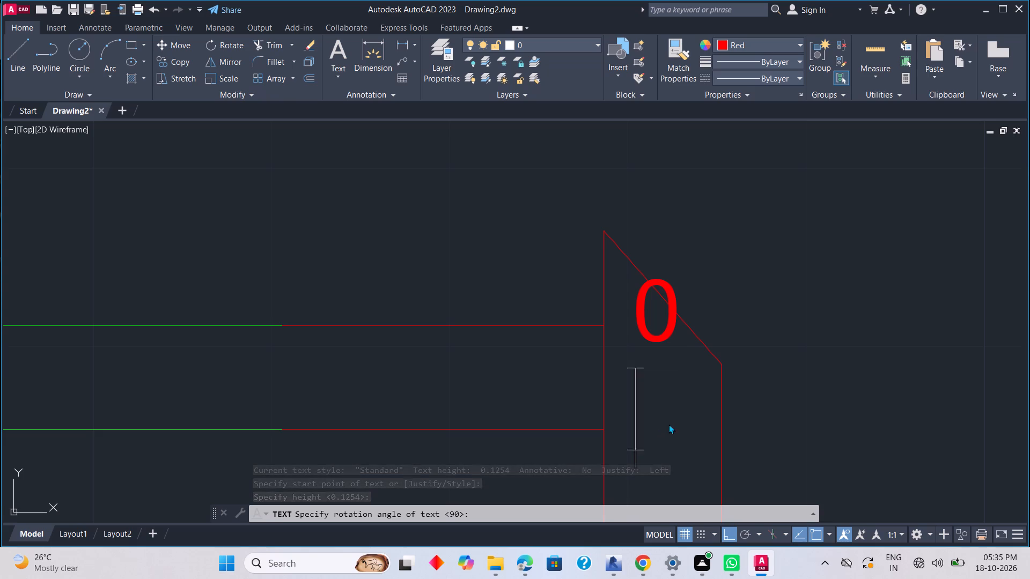
pyautogui.press('1')
pyautogui.moveTo(688, 466); pyautogui.dragTo(594, 243, button='middle')
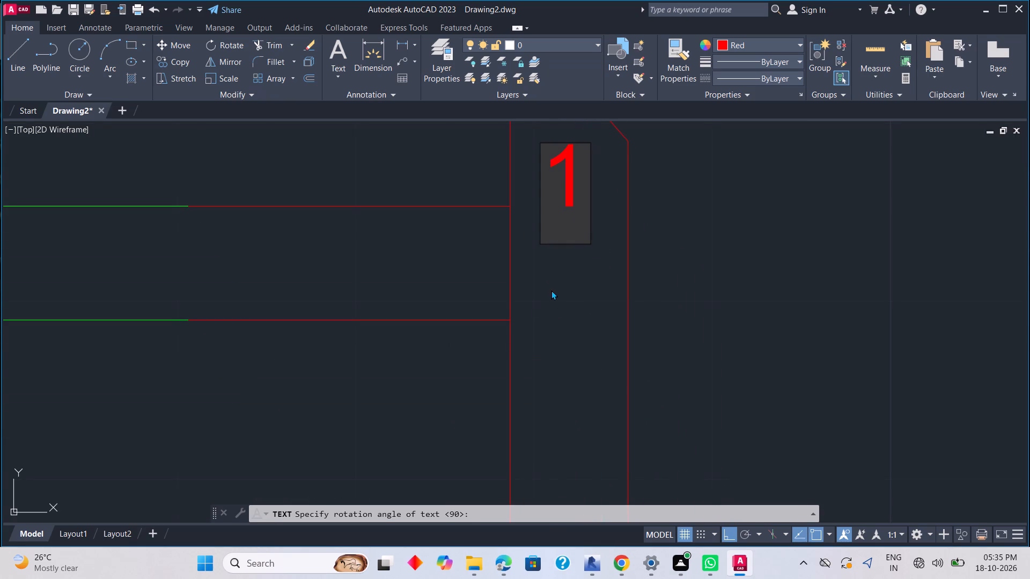
pyautogui.click(551, 306)
pyautogui.press('2')
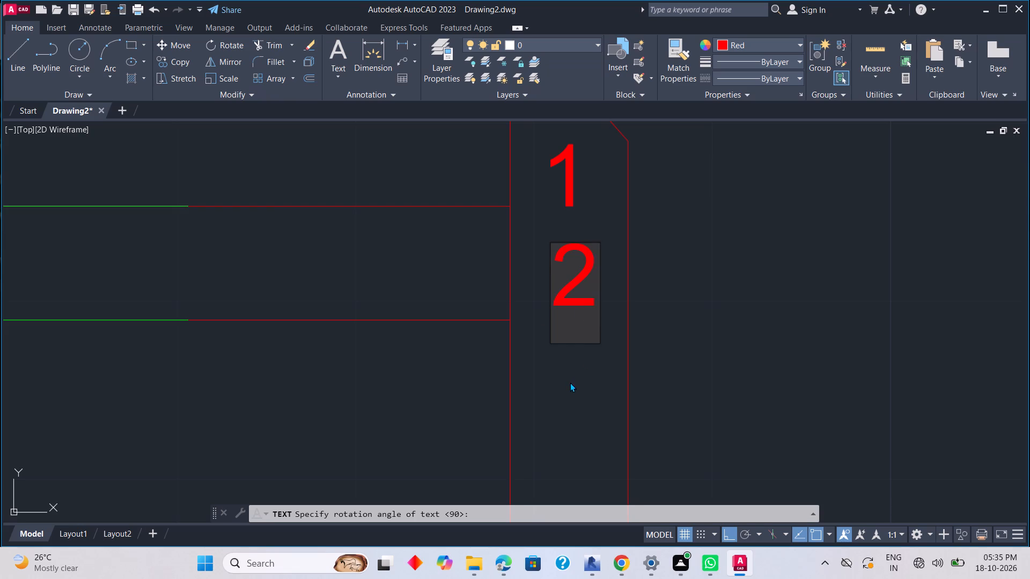
# Continue the column of text labels inside the three-wire connector with 3, 4, 5, 6 and 7 down to its slanted bottom edge.
pyautogui.moveTo(570, 375); pyautogui.dragTo(577, 300, button='middle')
pyautogui.click(564, 323)
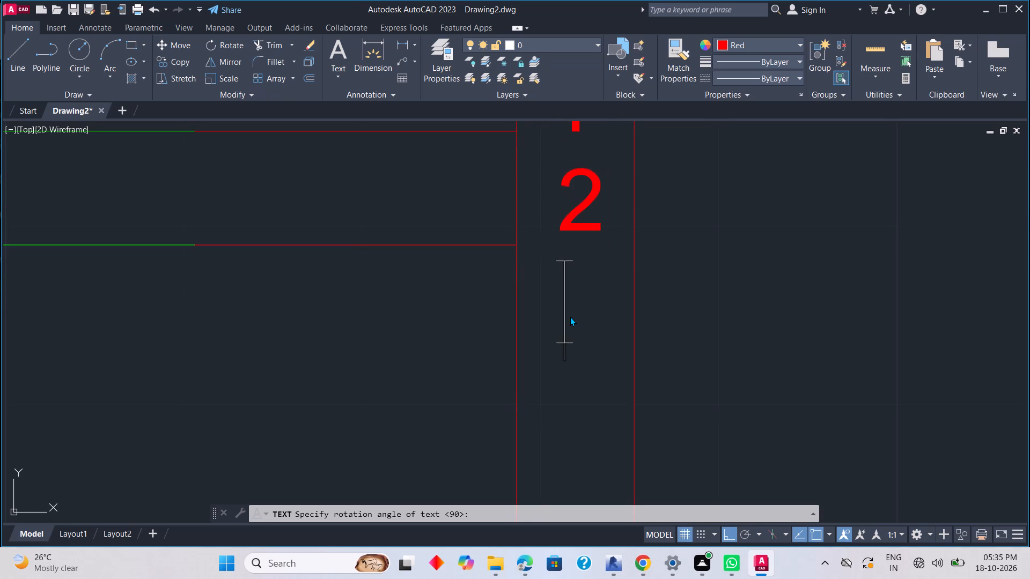
pyautogui.press('3')
pyautogui.moveTo(555, 419); pyautogui.dragTo(566, 332, button='middle')
pyautogui.click(575, 324)
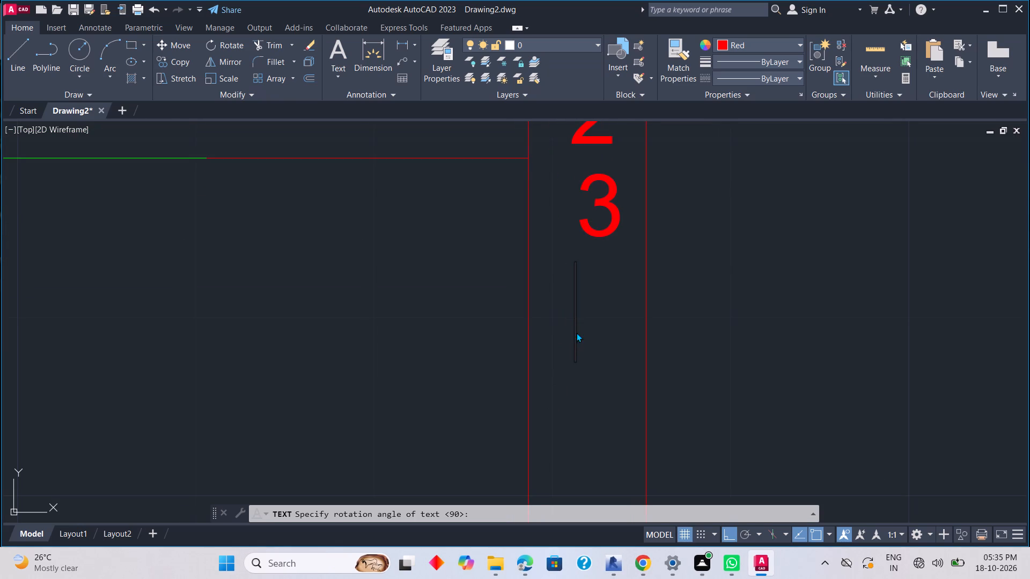
pyautogui.press('4')
pyautogui.moveTo(585, 406); pyautogui.dragTo(581, 319, button='middle')
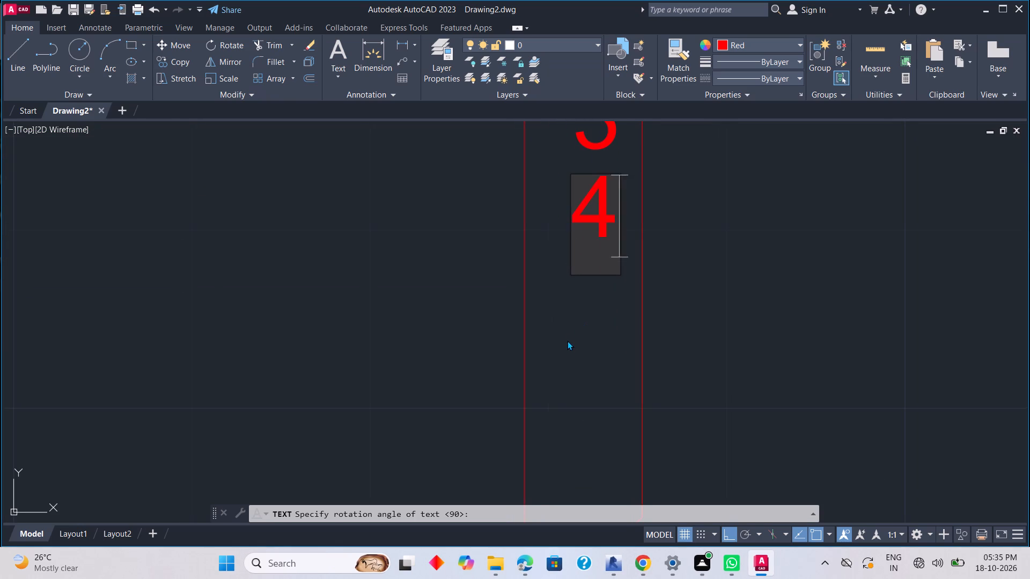
pyautogui.click(567, 340)
pyautogui.press('5')
pyautogui.moveTo(579, 420); pyautogui.dragTo(583, 313, button='middle')
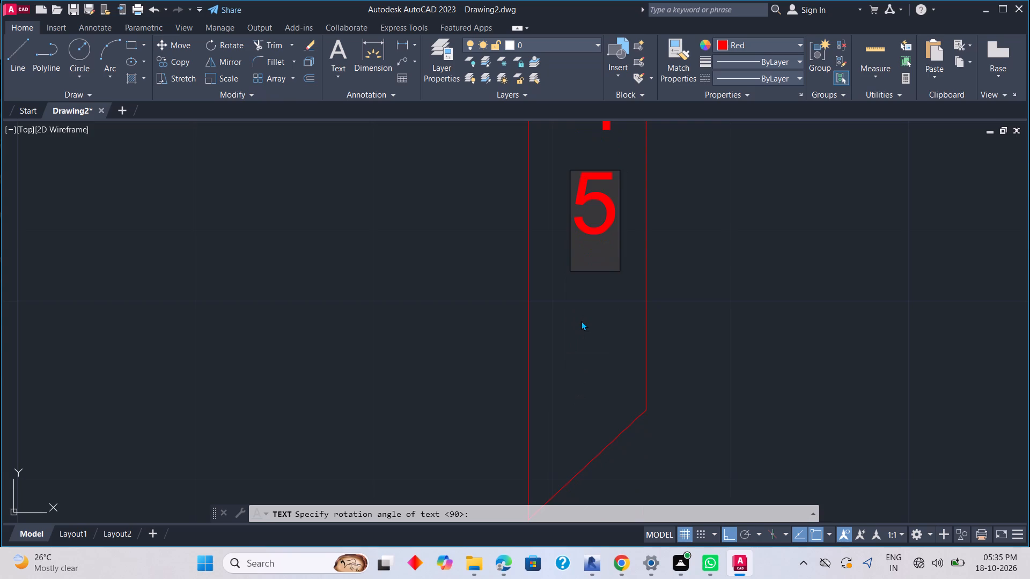
pyautogui.moveTo(580, 321); pyautogui.dragTo(580, 335)
pyautogui.press('6')
pyautogui.moveTo(583, 415); pyautogui.dragTo(585, 420)
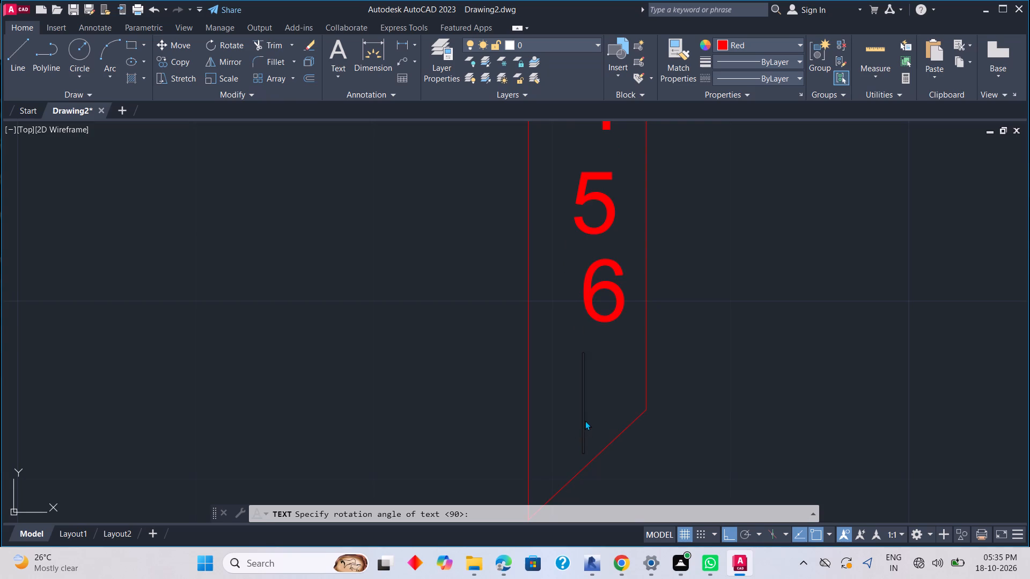
pyautogui.moveTo(585, 420); pyautogui.dragTo(584, 420)
pyautogui.press('7')
pyautogui.scroll(-4, 684, 386)
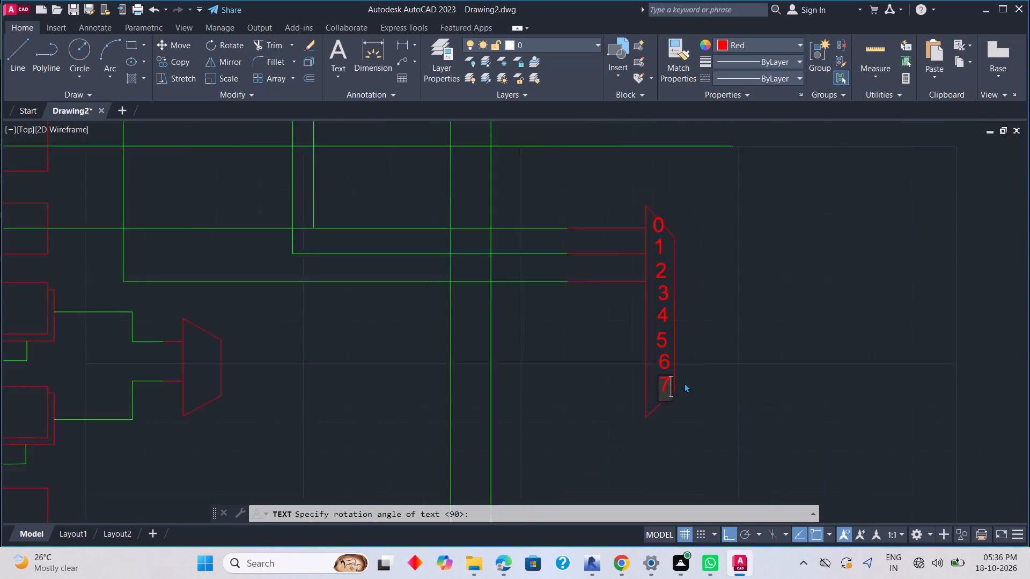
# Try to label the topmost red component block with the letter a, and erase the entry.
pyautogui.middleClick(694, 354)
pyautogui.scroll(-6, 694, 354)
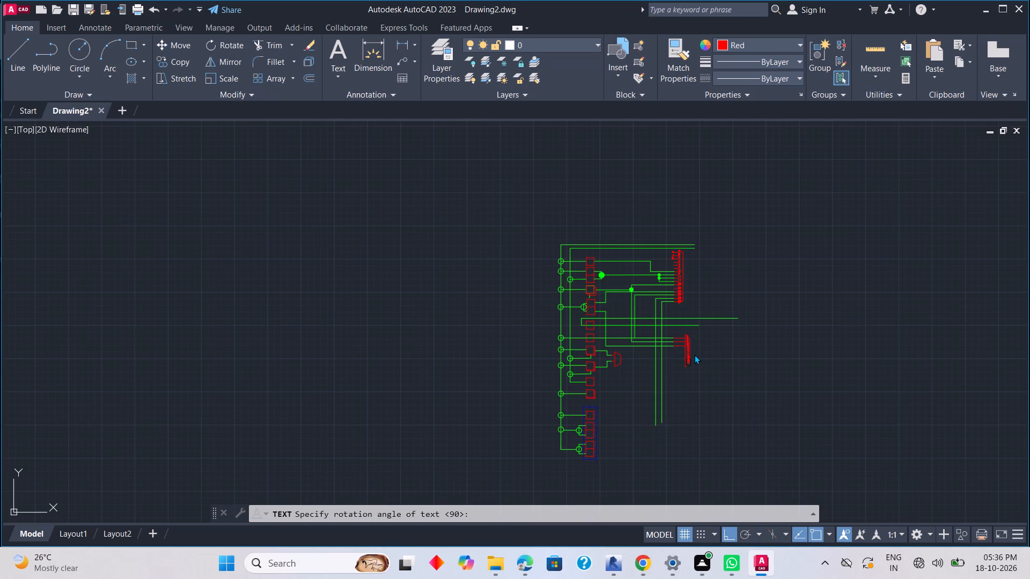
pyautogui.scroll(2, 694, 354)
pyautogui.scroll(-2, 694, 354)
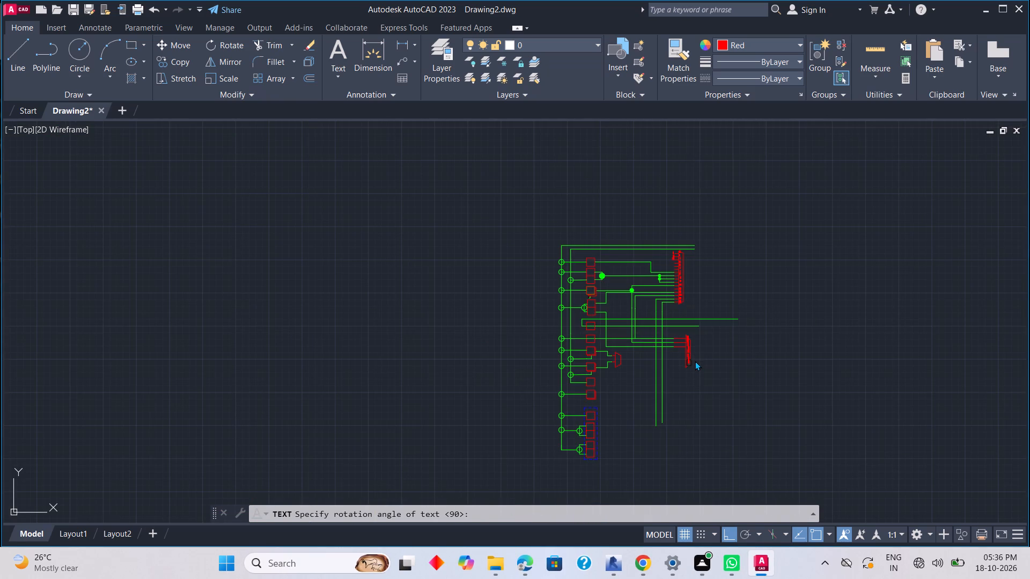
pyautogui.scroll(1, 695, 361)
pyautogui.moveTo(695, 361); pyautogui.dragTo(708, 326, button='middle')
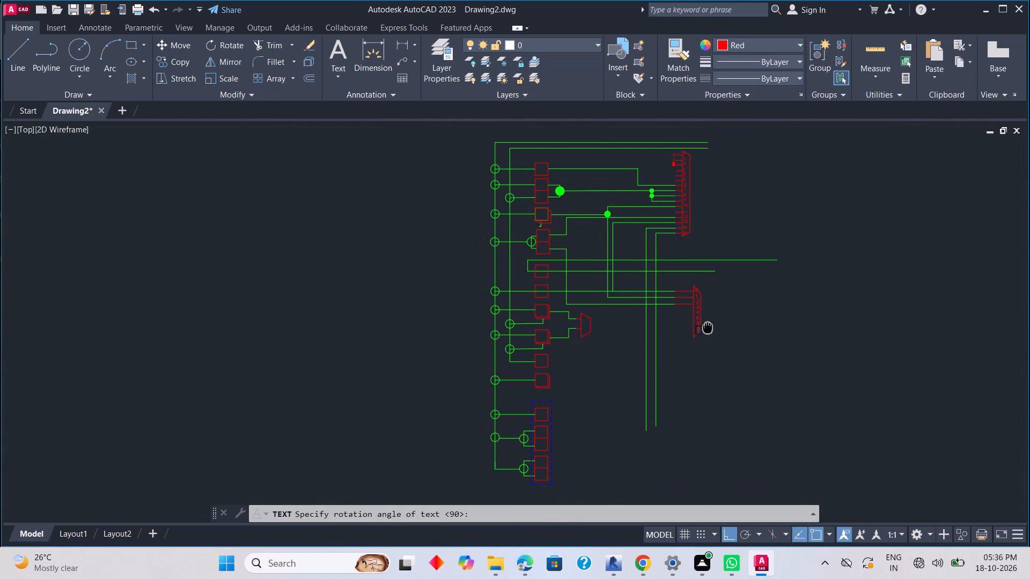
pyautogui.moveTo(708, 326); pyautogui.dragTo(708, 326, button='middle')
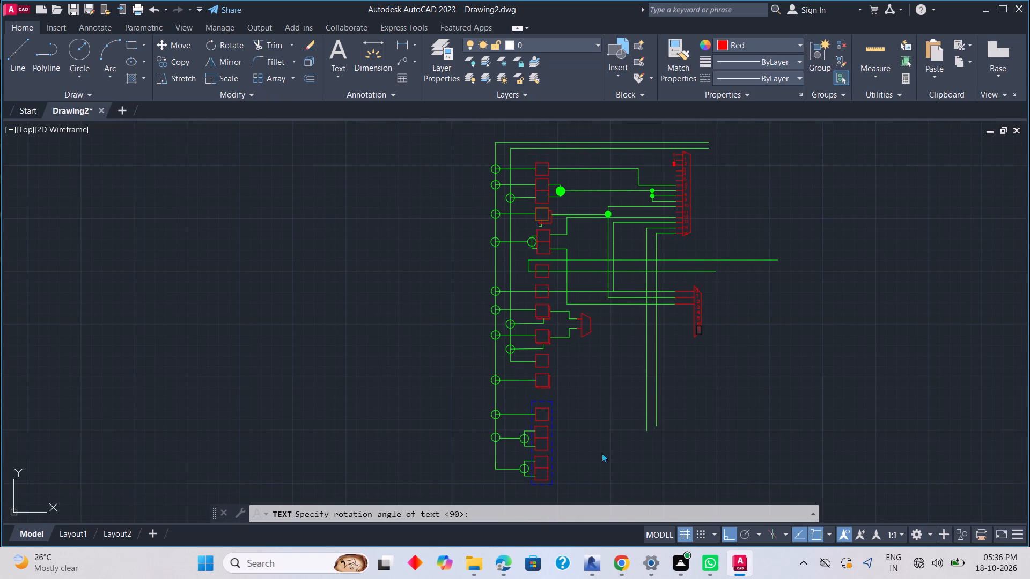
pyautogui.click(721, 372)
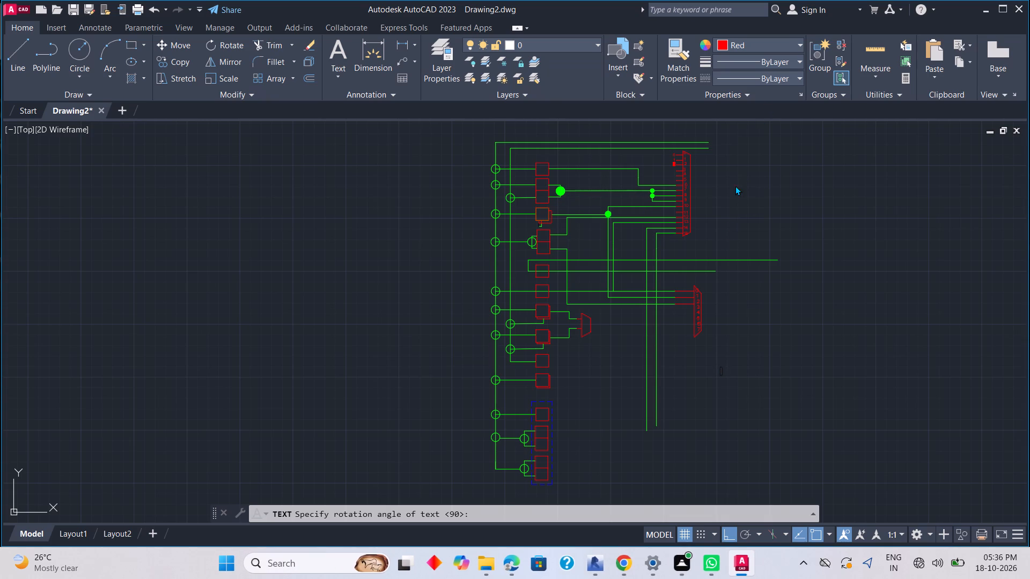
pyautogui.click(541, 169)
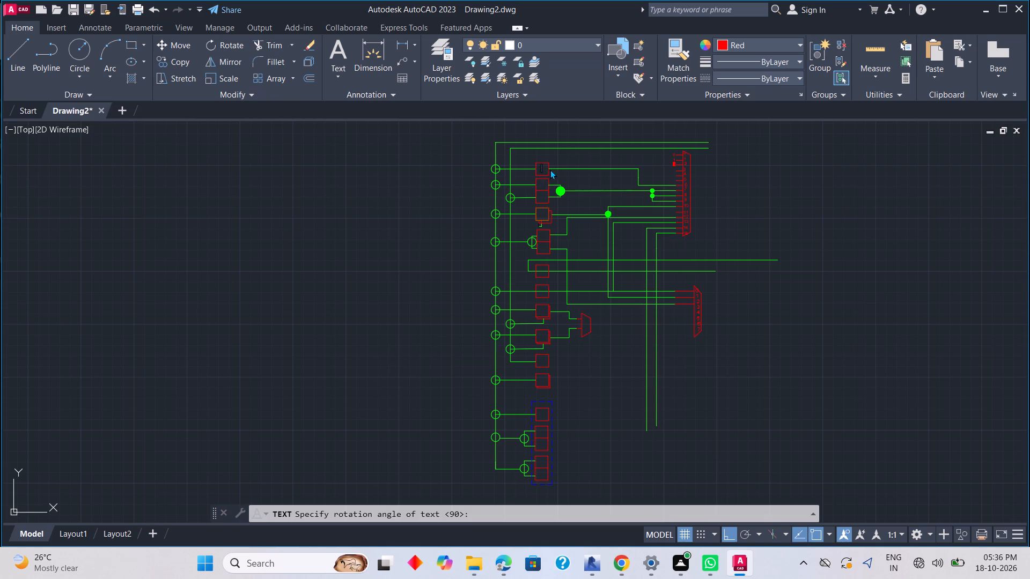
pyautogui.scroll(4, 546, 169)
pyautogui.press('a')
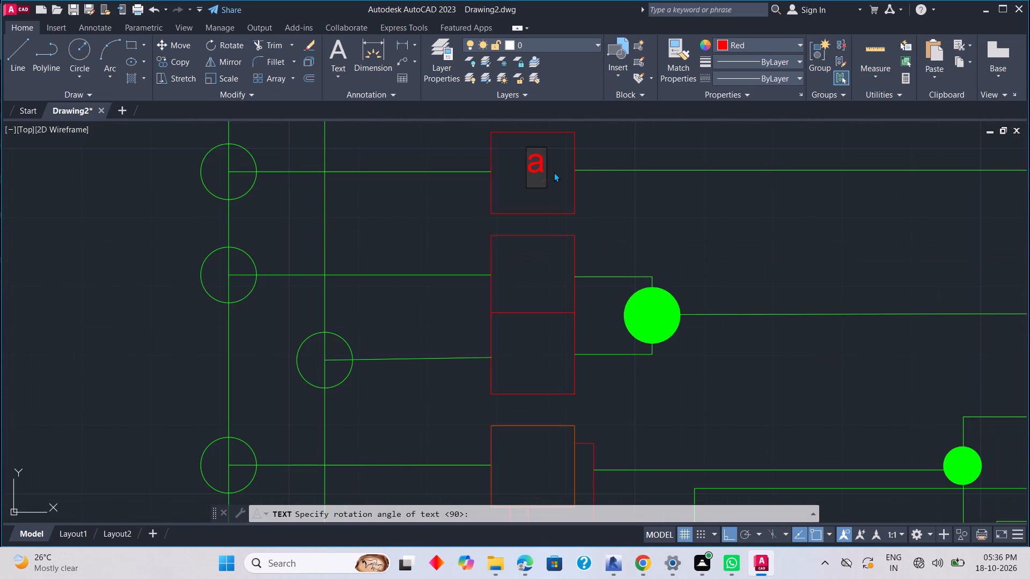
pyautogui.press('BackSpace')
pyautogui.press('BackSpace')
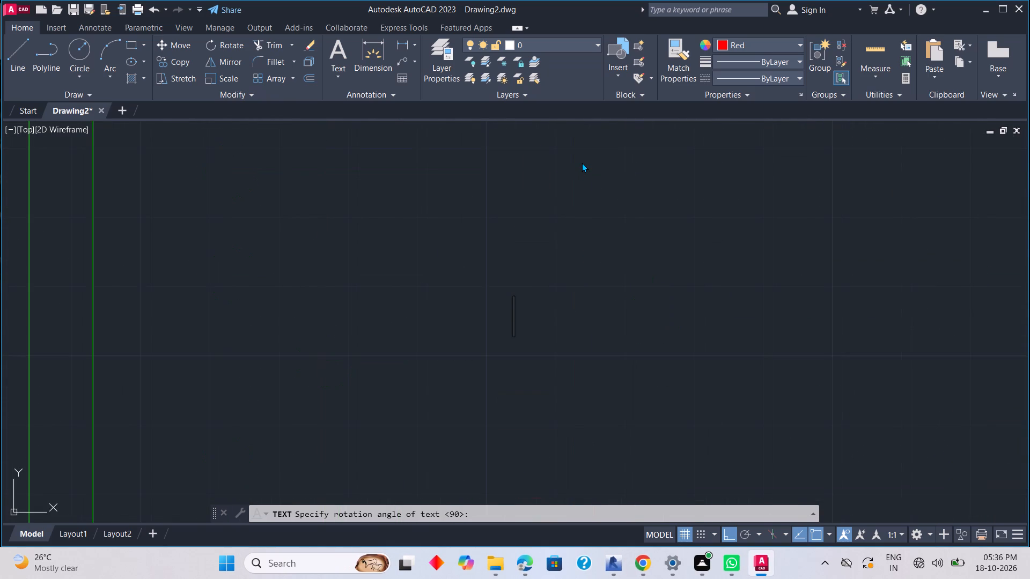
# Place the text label A inside the topmost red component block.
pyautogui.scroll(-5, 576, 194)
pyautogui.scroll(2, 519, 167)
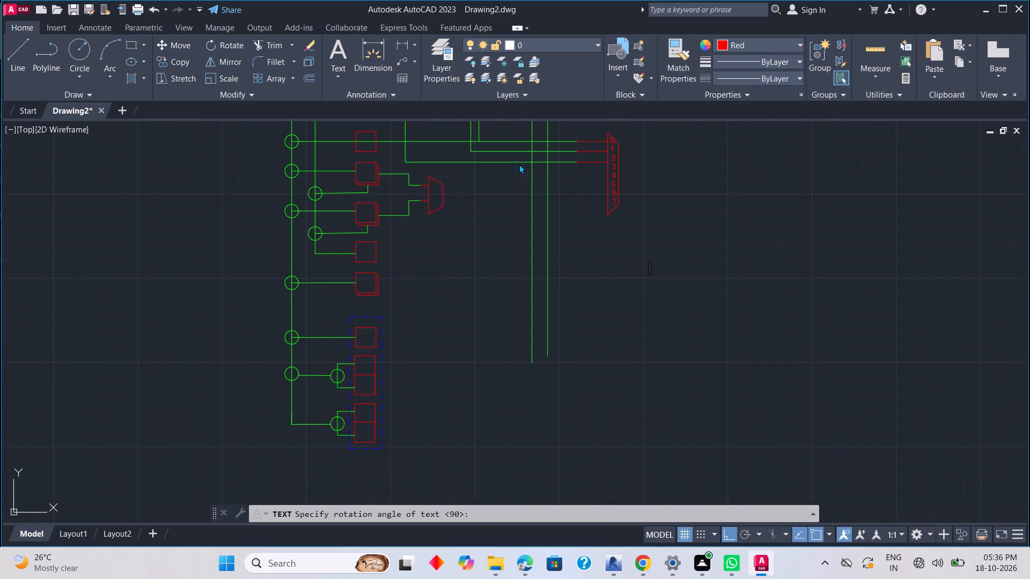
pyautogui.moveTo(518, 162); pyautogui.dragTo(570, 354, button='middle')
pyautogui.moveTo(442, 205); pyautogui.dragTo(555, 399, button='middle')
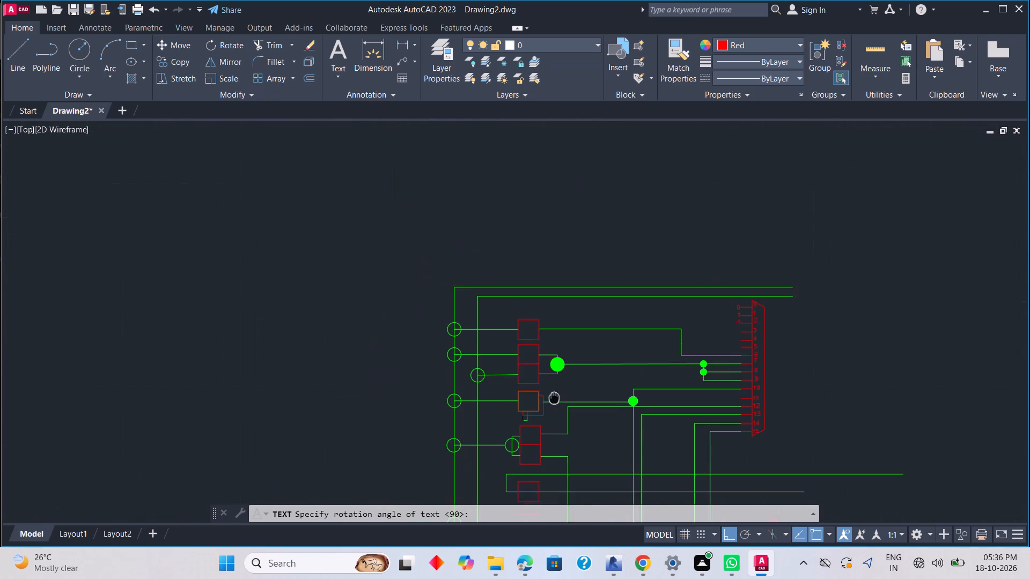
pyautogui.moveTo(555, 399); pyautogui.dragTo(555, 399, button='middle')
pyautogui.scroll(3, 521, 333)
pyautogui.click(546, 344)
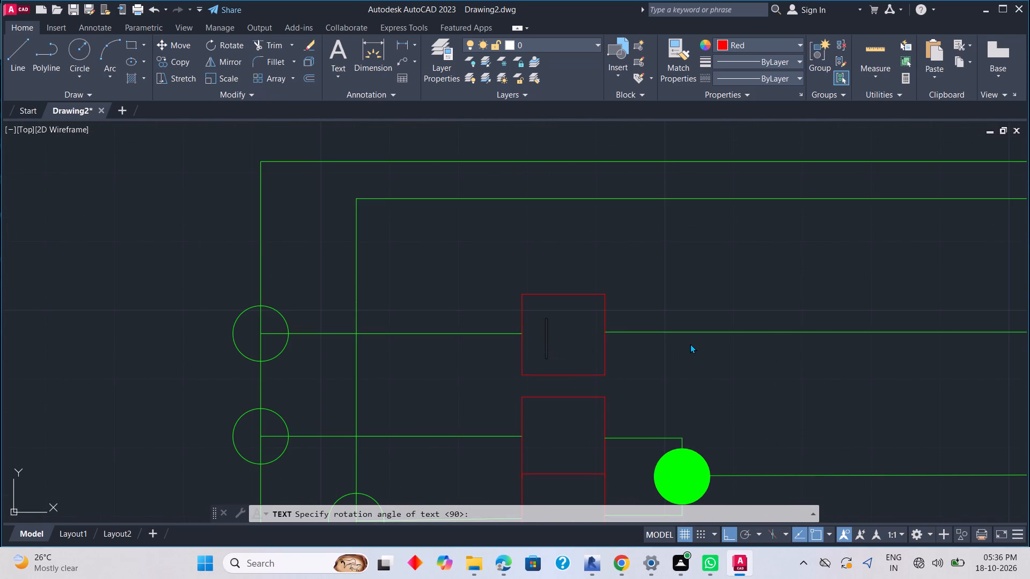
pyautogui.press('a')
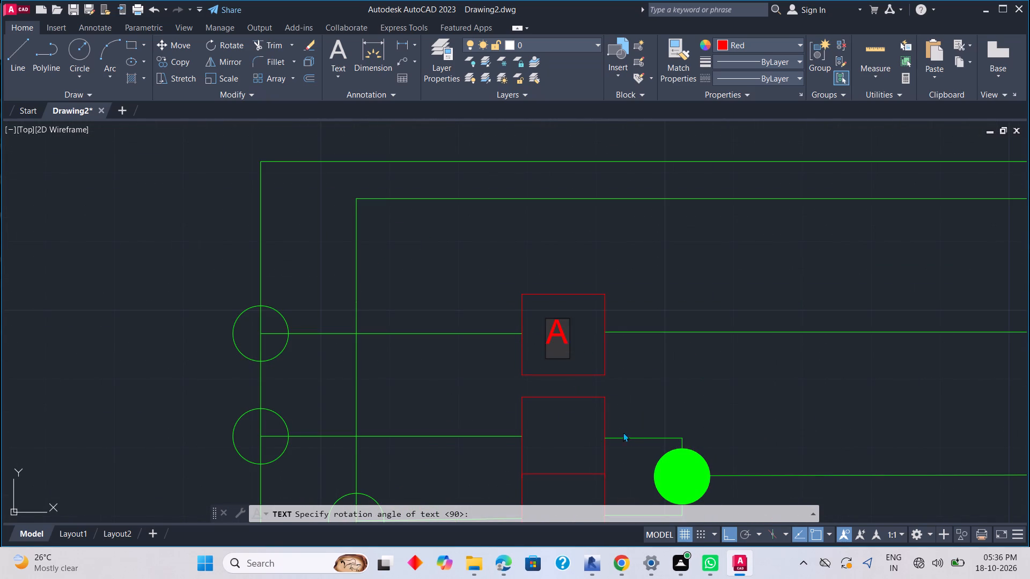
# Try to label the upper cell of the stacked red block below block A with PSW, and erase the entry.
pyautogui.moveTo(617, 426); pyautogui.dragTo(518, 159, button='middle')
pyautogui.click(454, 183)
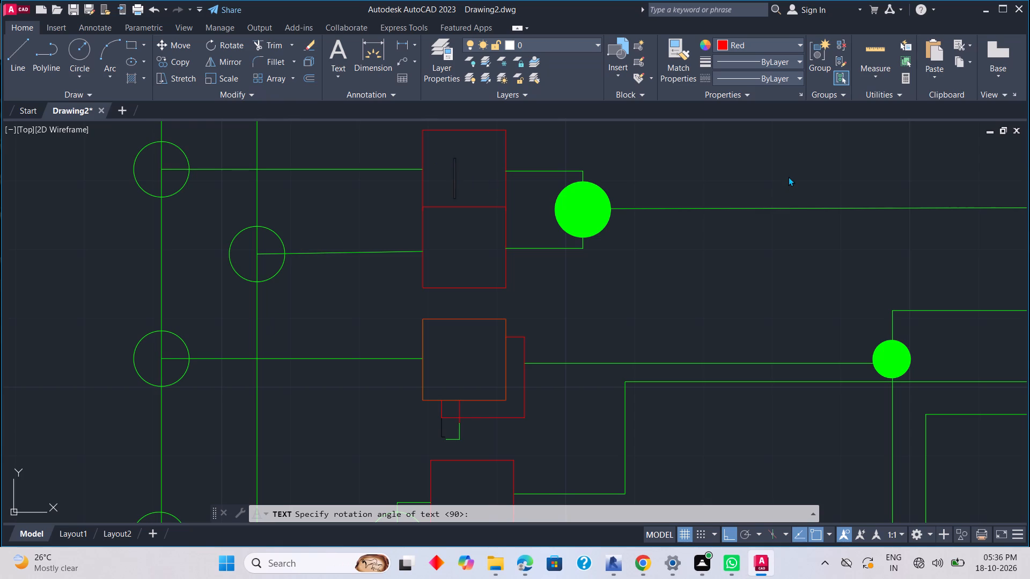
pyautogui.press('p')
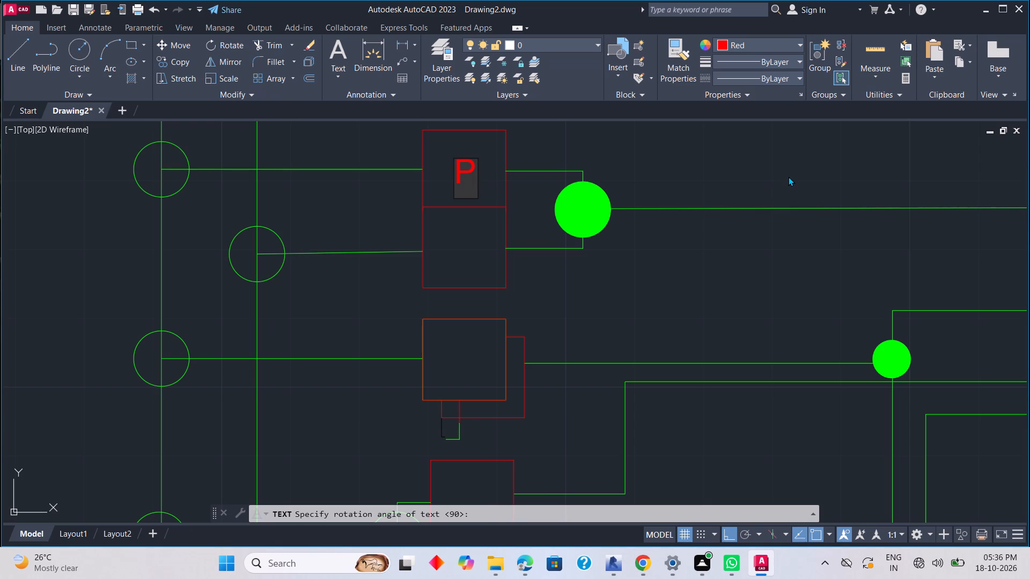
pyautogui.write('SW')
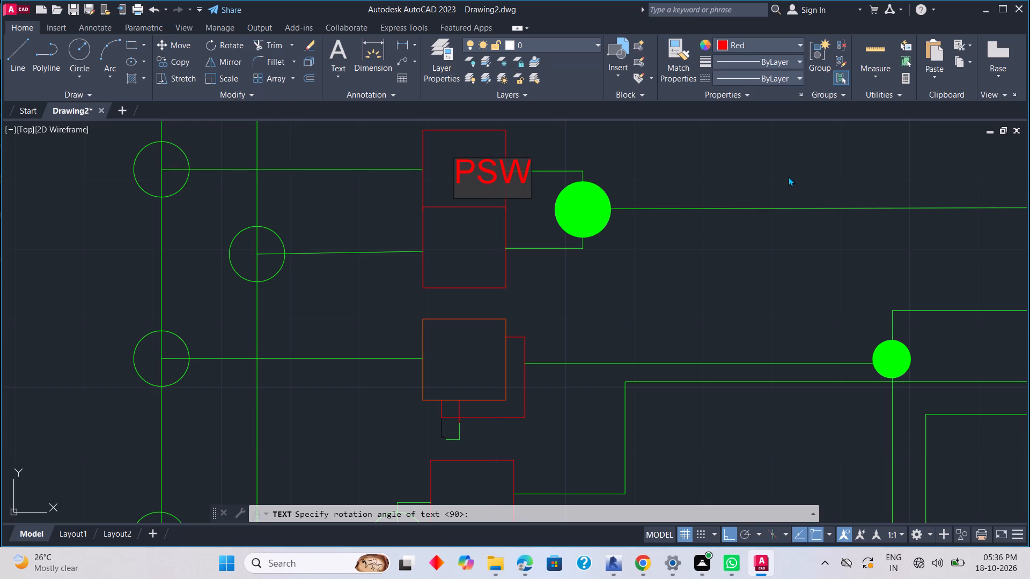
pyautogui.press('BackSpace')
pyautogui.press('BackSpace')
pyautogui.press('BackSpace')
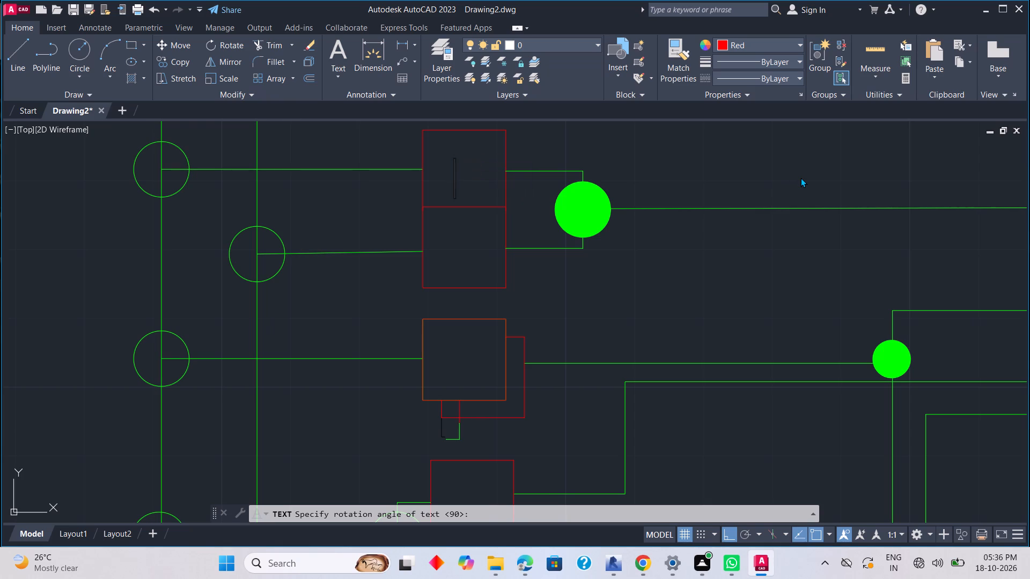
# Label the two cells of the stacked red block below block A with PSW in the upper and PC in the lower.
pyautogui.click(429, 184)
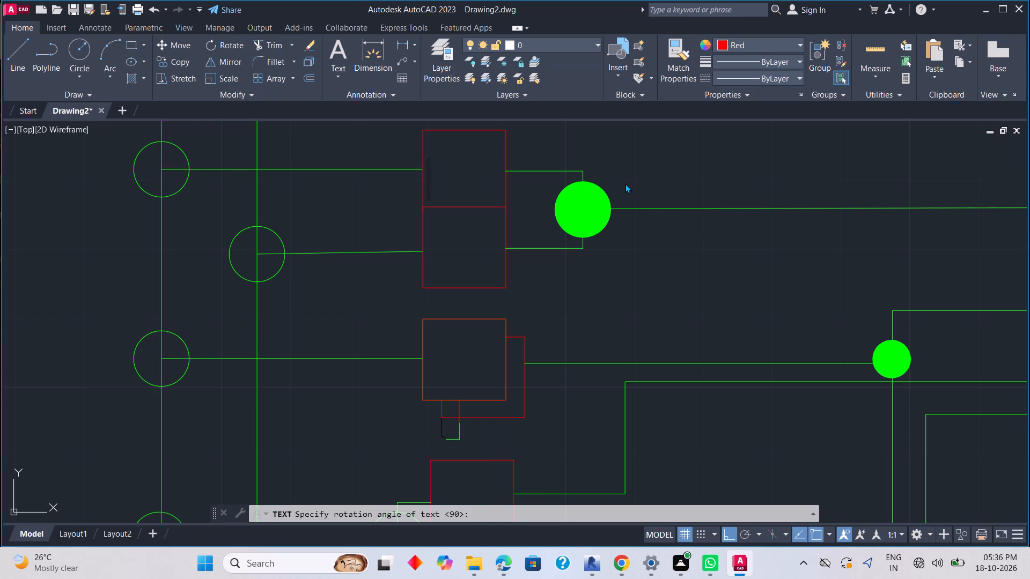
pyautogui.write('PSW')
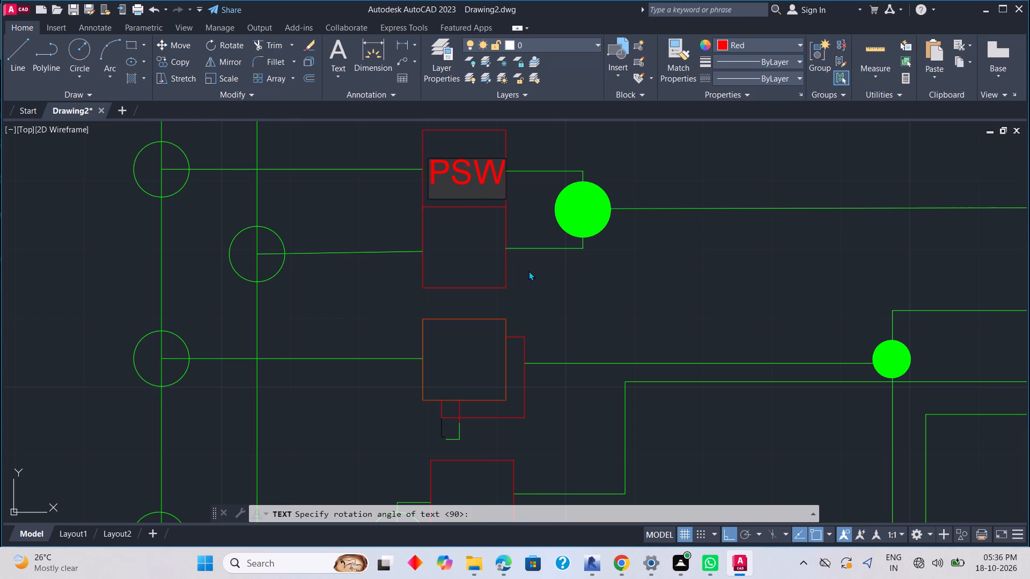
pyautogui.click(438, 257)
pyautogui.write('PC')
pyautogui.moveTo(830, 246); pyautogui.dragTo(840, 263, button='right')
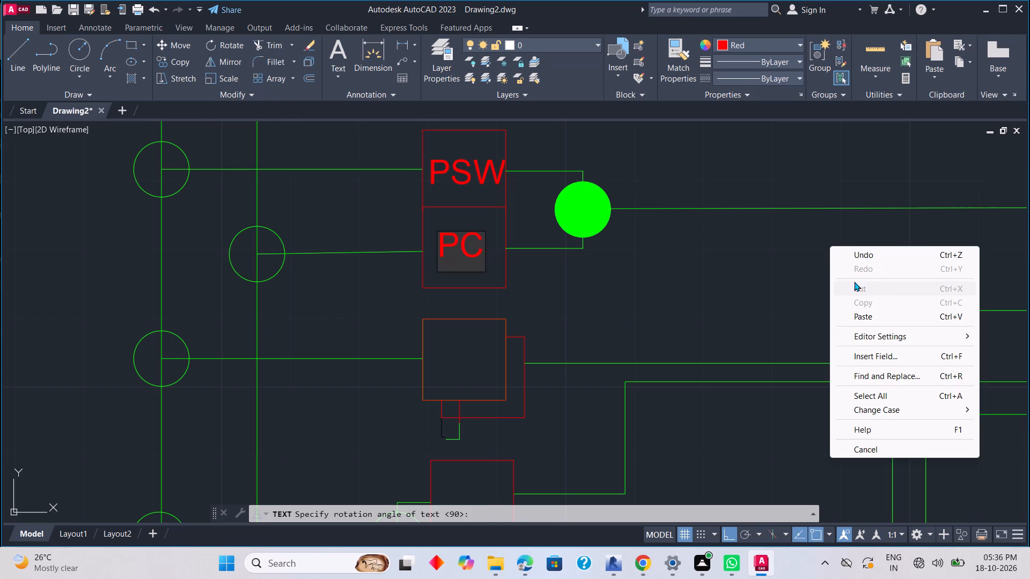
# Place the text label AC inside the front square of the overlapping red block below PC.
pyautogui.click(446, 359)
pyautogui.moveTo(464, 364); pyautogui.dragTo(464, 231, button='middle')
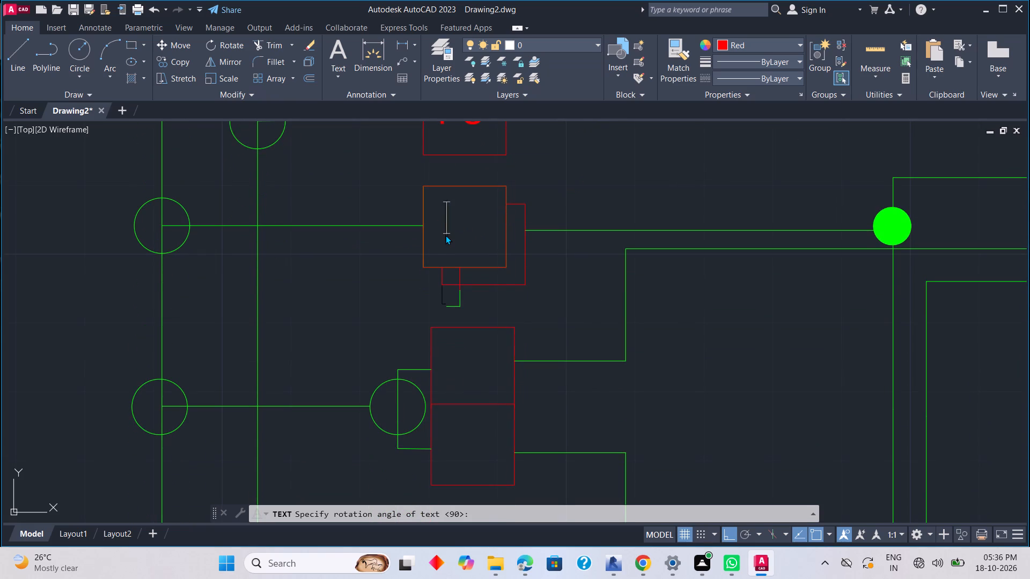
pyautogui.click(437, 236)
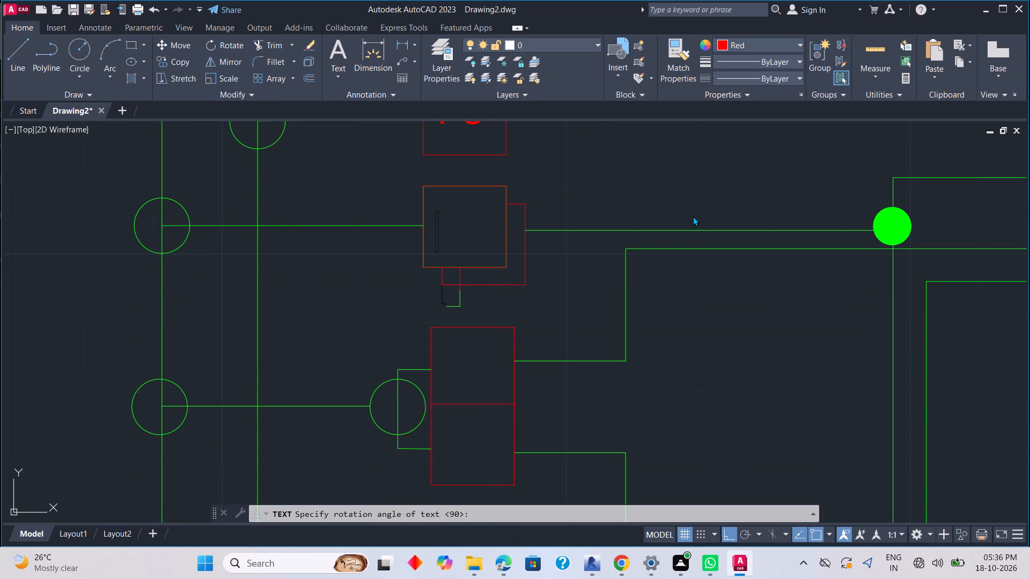
pyautogui.write('AC')
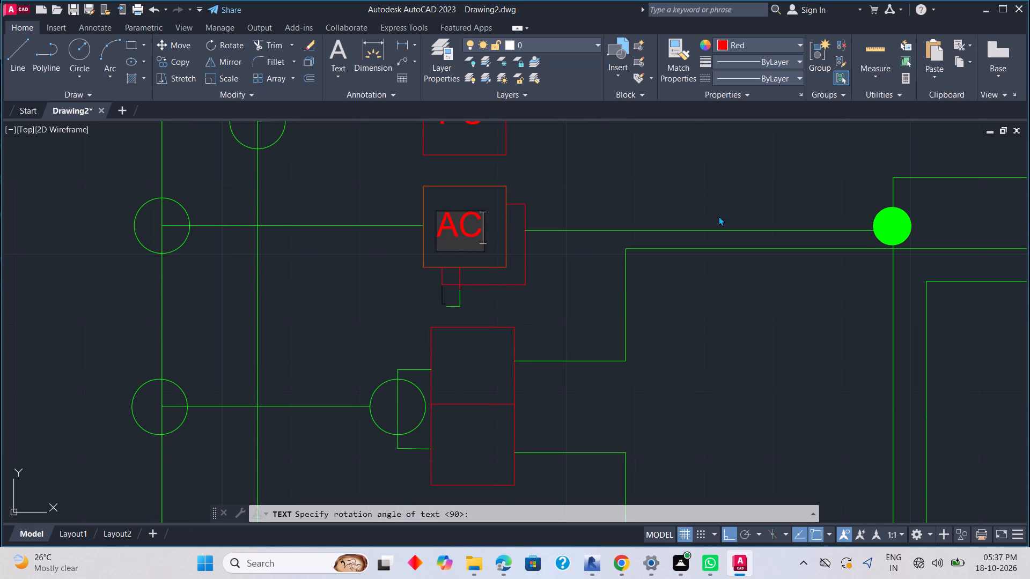
# Label the next stacked red block below AC with BPS in its upper cell and BPP in its lower cell.
pyautogui.moveTo(600, 335); pyautogui.dragTo(600, 164, button='middle')
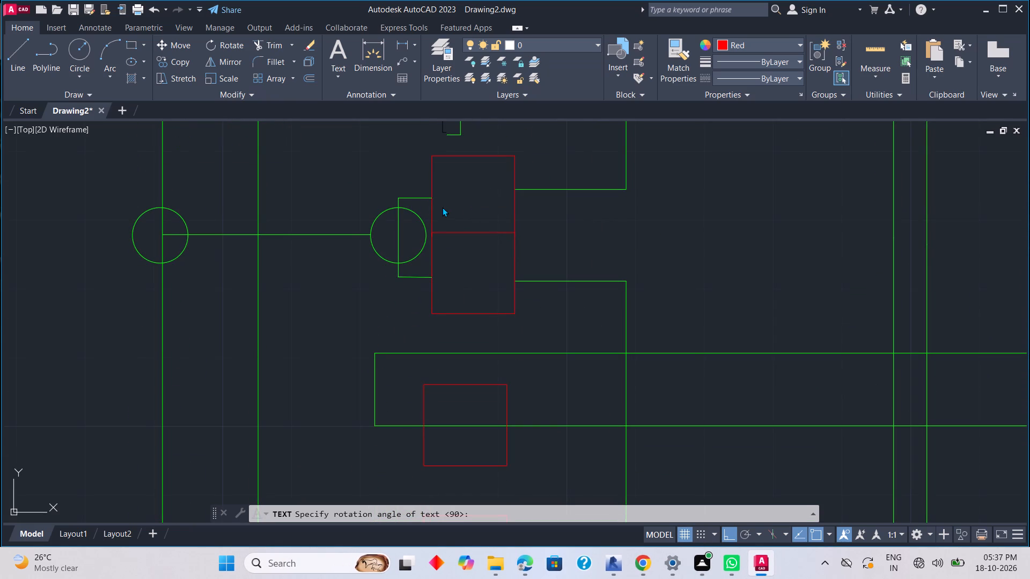
pyautogui.click(446, 205)
pyautogui.write('BP')
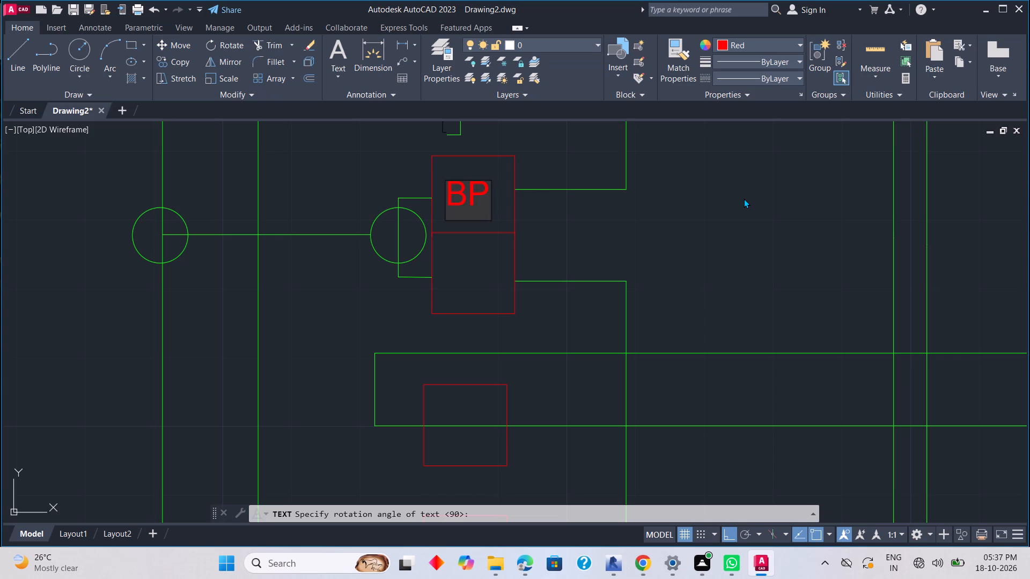
pyautogui.press('s')
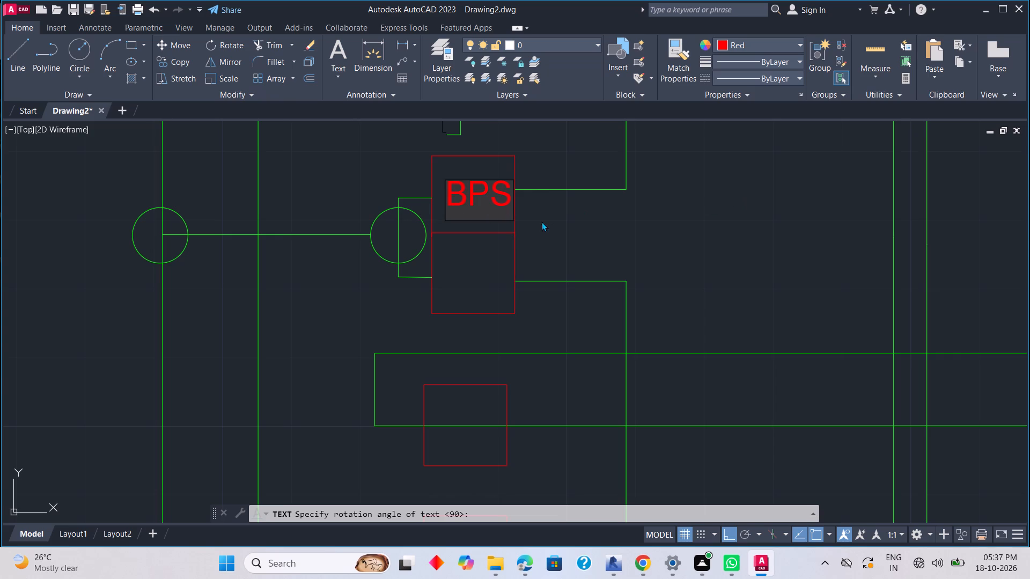
pyautogui.click(440, 284)
pyautogui.write('BPP')
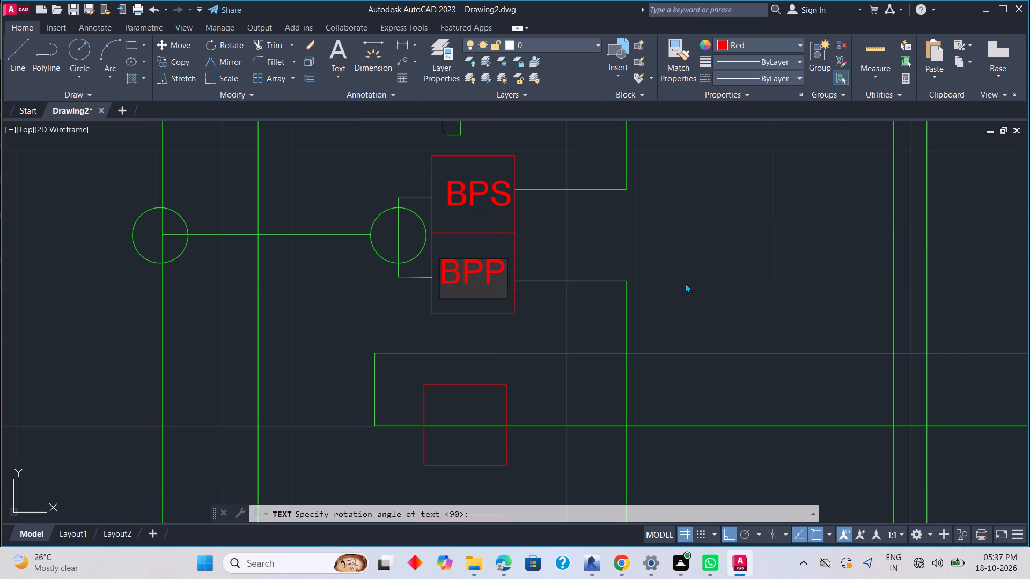
# Place the text labels B and M inside the two single red blocks below BPP, from top to bottom.
pyautogui.scroll(-1, 555, 420)
pyautogui.moveTo(555, 420); pyautogui.dragTo(539, 266, button='middle')
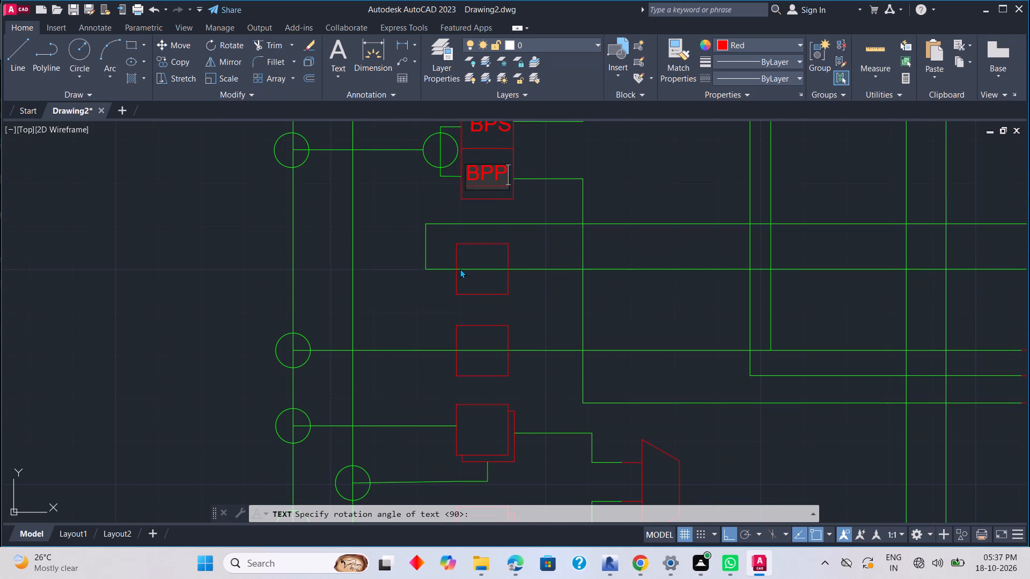
pyautogui.click(464, 269)
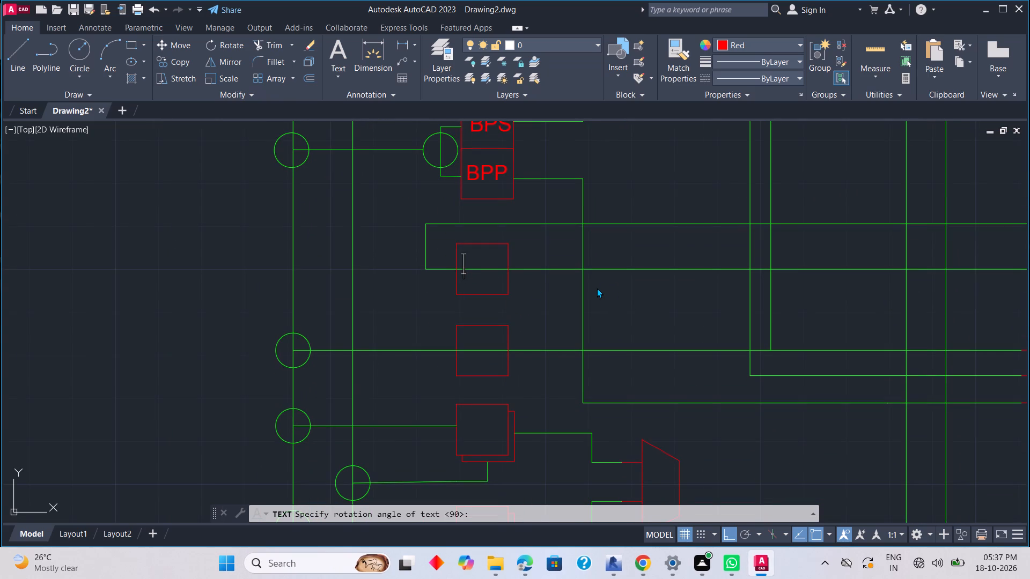
pyautogui.press('b')
pyautogui.click(475, 353)
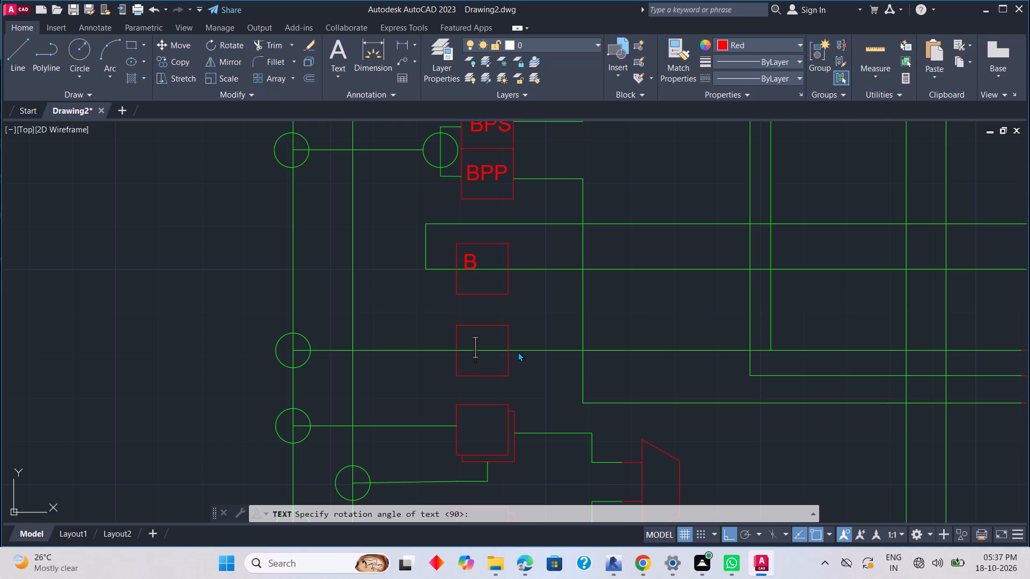
pyautogui.press('m')
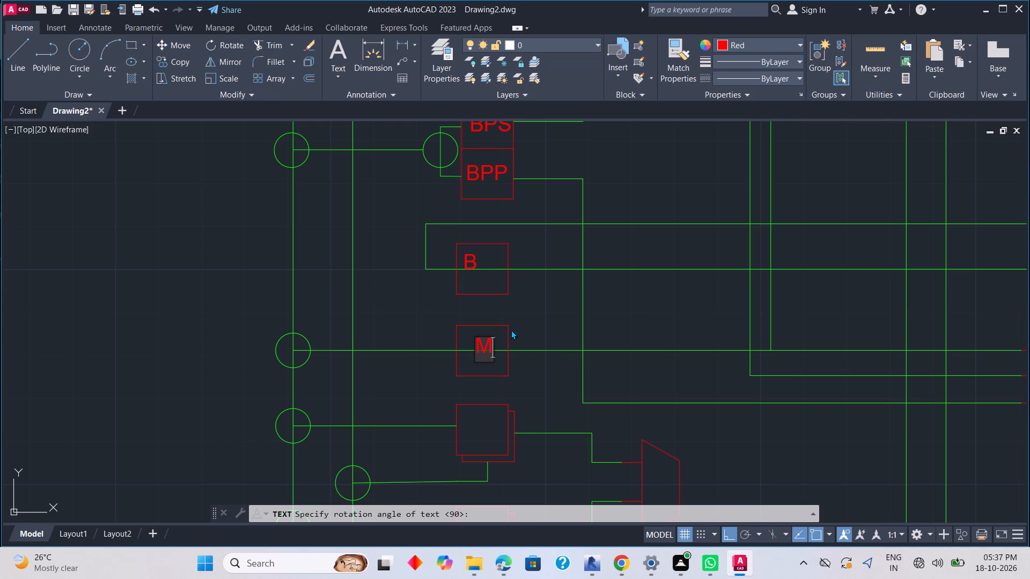
# Label the two overlapping red blocks wired to the two-input trapezoid connector with Mem in the upper and AC in the lower.
pyautogui.moveTo(501, 337); pyautogui.dragTo(473, 196, button='middle')
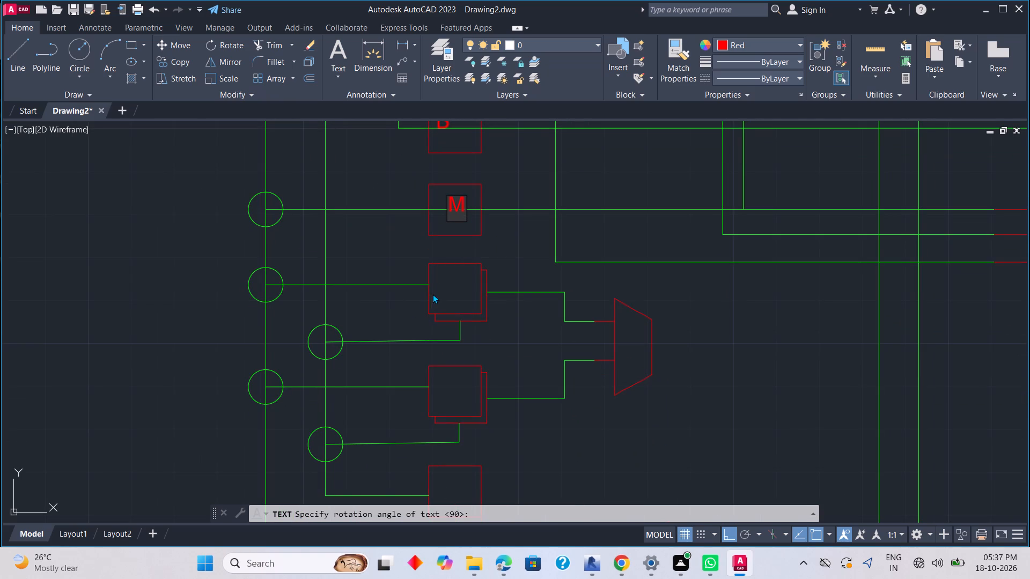
pyautogui.click(432, 292)
pyautogui.press('m')
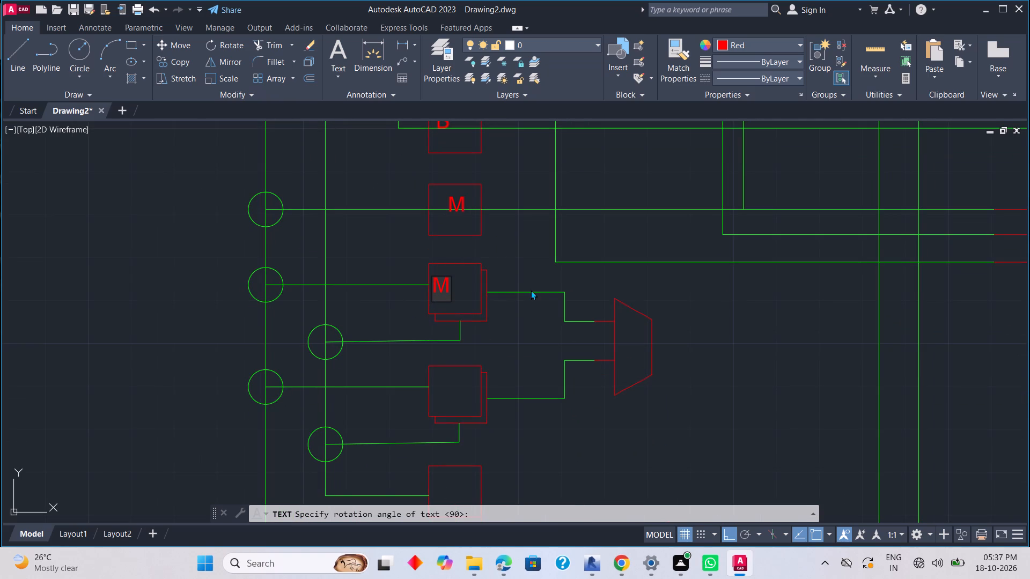
pyautogui.write('em')
pyautogui.moveTo(470, 399); pyautogui.dragTo(478, 354, button='middle')
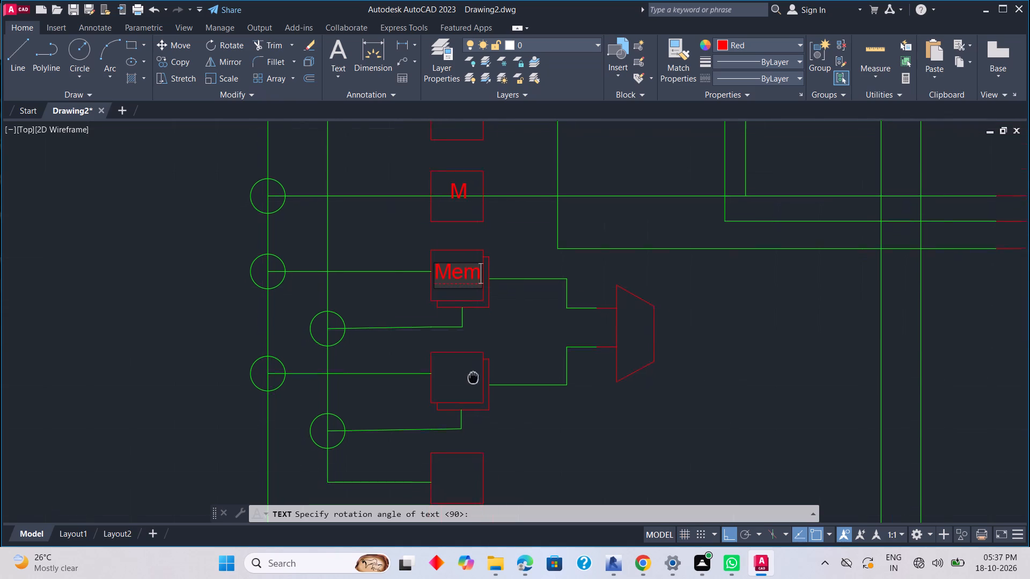
pyautogui.moveTo(478, 354); pyautogui.dragTo(485, 262, button='middle')
pyautogui.click(462, 255)
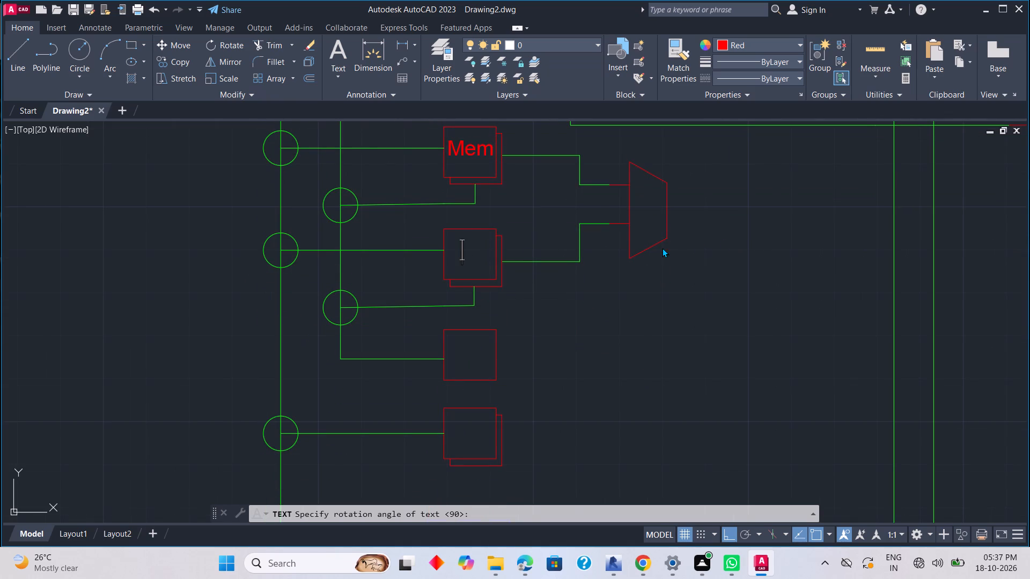
pyautogui.write('AC')
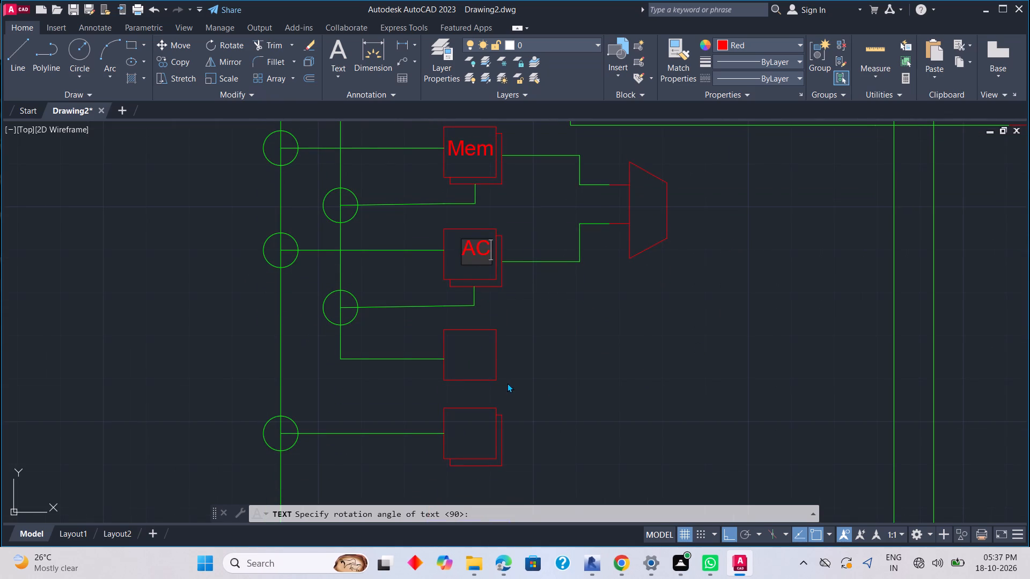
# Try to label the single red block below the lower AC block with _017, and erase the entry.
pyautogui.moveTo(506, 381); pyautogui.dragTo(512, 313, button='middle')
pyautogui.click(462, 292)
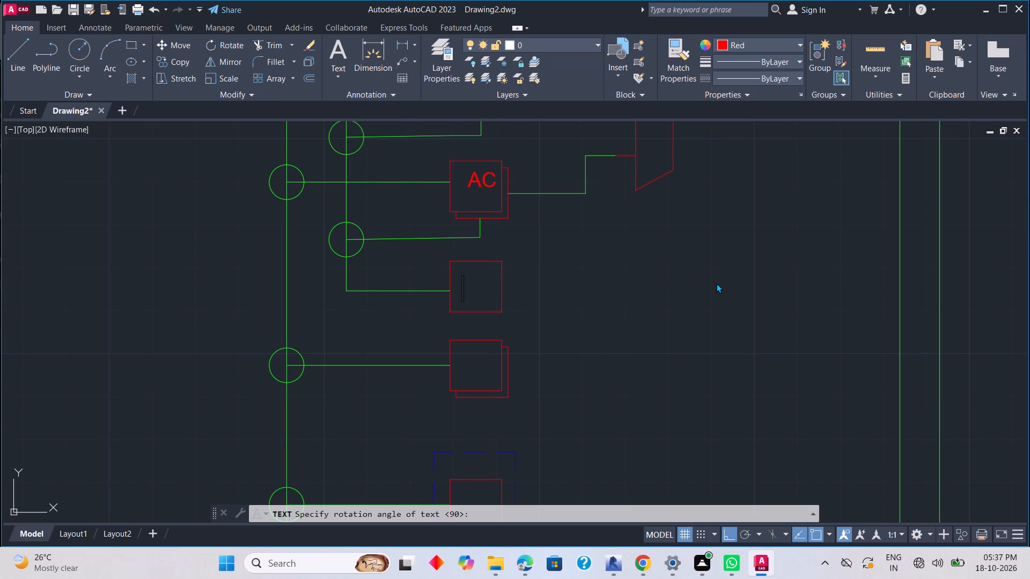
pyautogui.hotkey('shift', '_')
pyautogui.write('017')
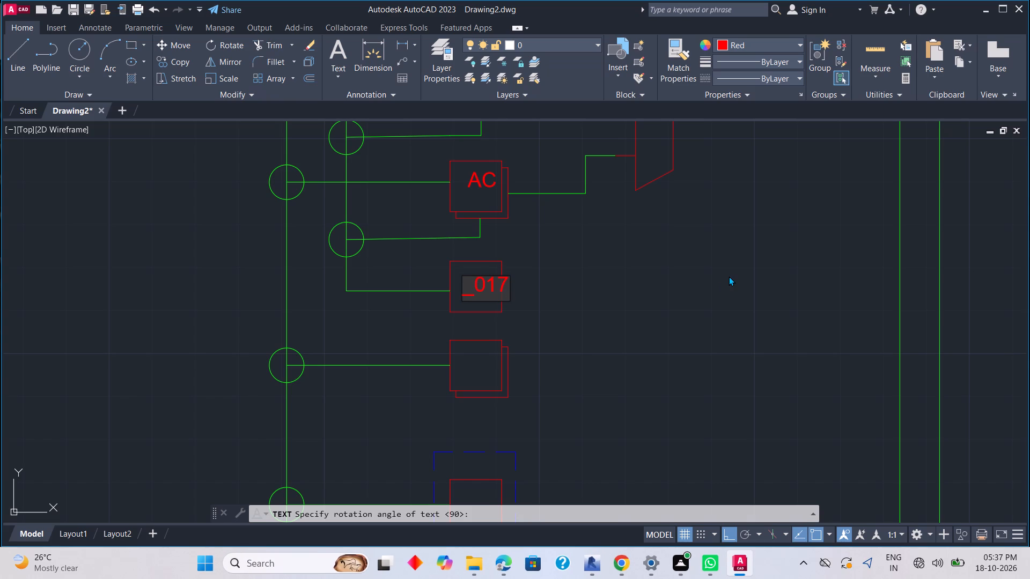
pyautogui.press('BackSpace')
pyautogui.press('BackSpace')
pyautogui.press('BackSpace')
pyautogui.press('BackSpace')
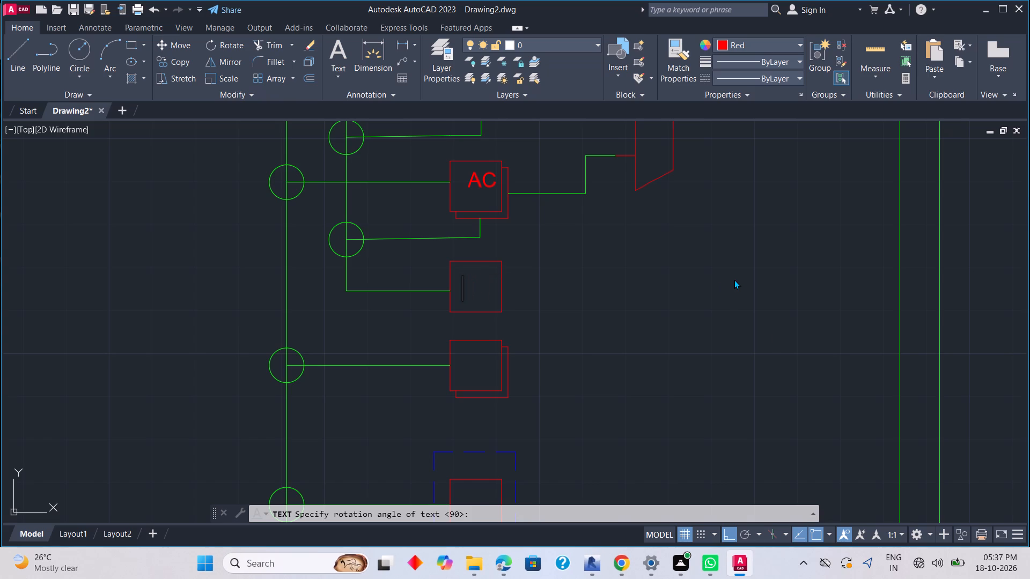
# Place the text label _017 inside the single red block below the lower AC block, starting near its left edge.
pyautogui.scroll(2, 485, 304)
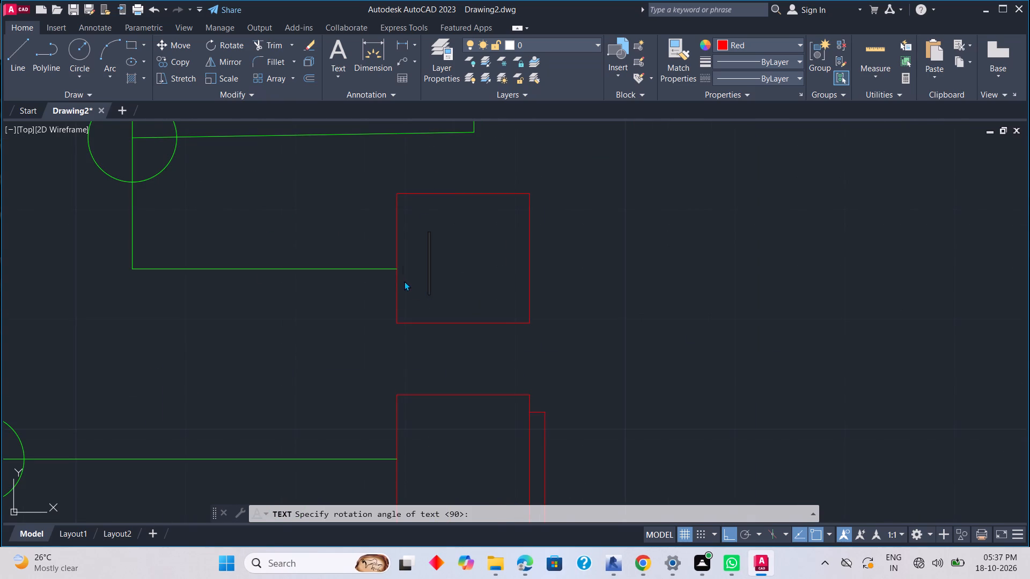
pyautogui.click(404, 281)
pyautogui.hotkey('shift', '_')
pyautogui.write('017')
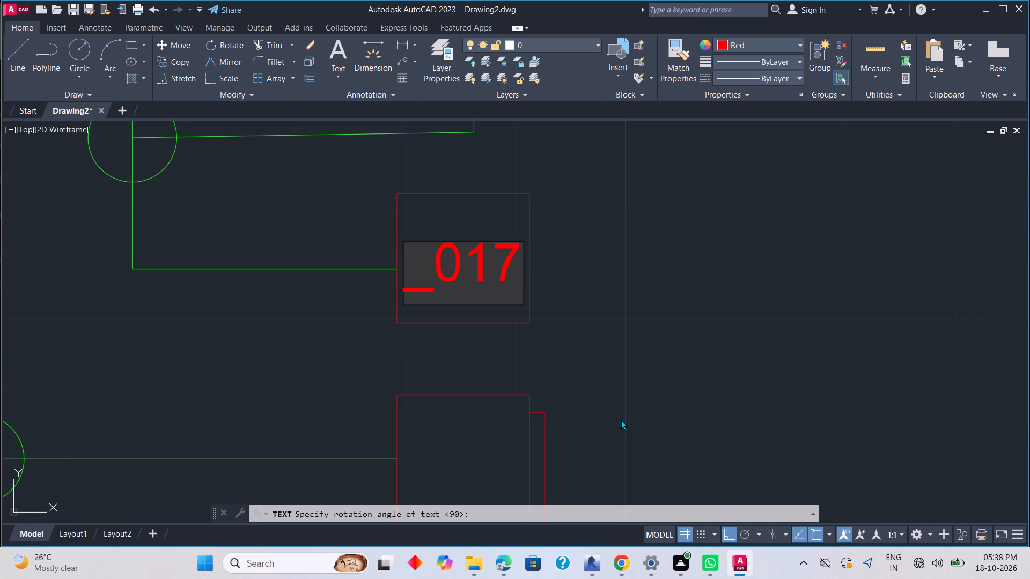
# Place the text label 1/0 inside the front square of the overlapping red block below the _017 block.
pyautogui.moveTo(551, 463); pyautogui.dragTo(503, 158, button='middle')
pyautogui.moveTo(403, 175); pyautogui.dragTo(439, 247, button='middle')
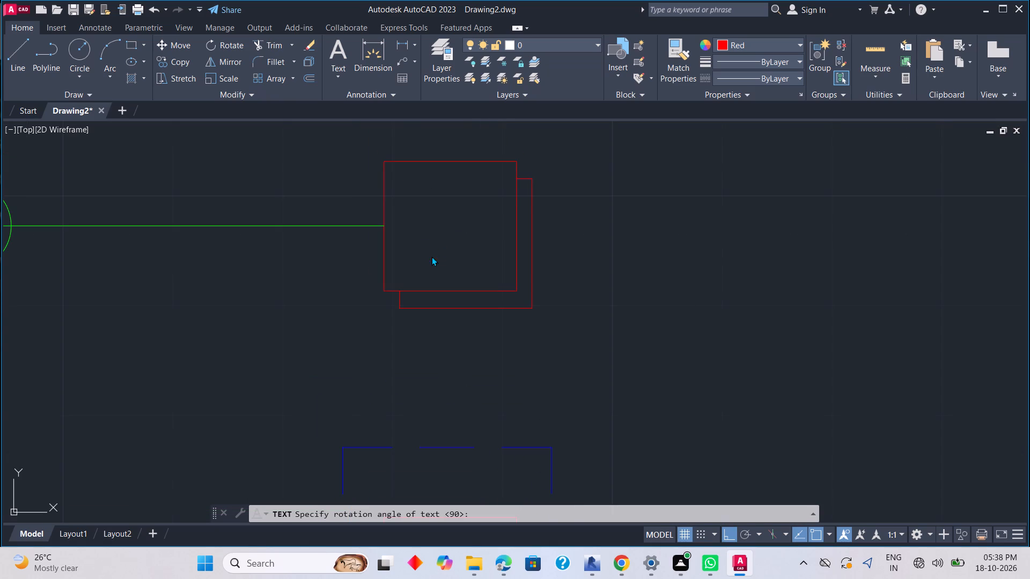
pyautogui.click(408, 232)
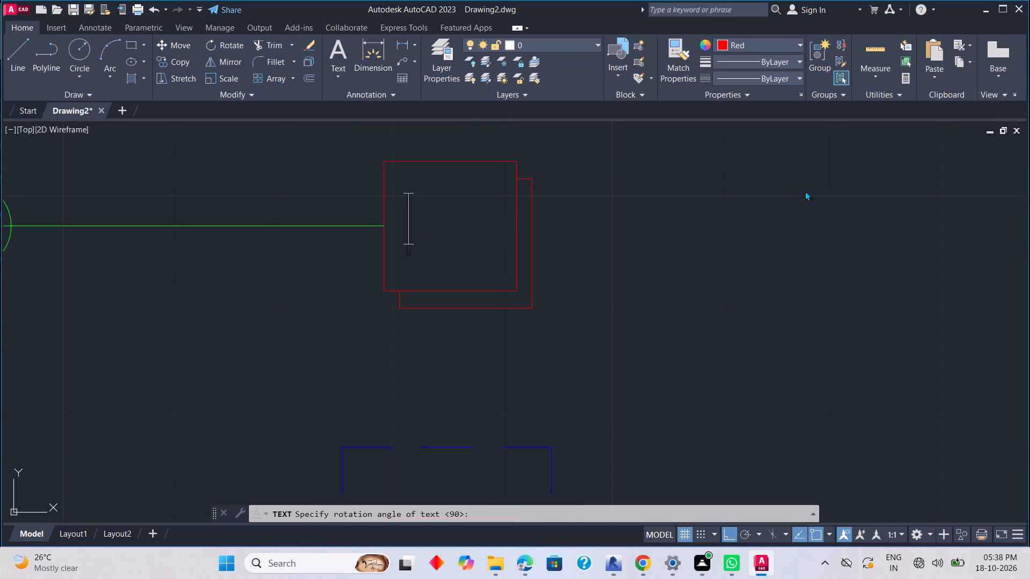
pyautogui.write('1/')
pyautogui.press('0')
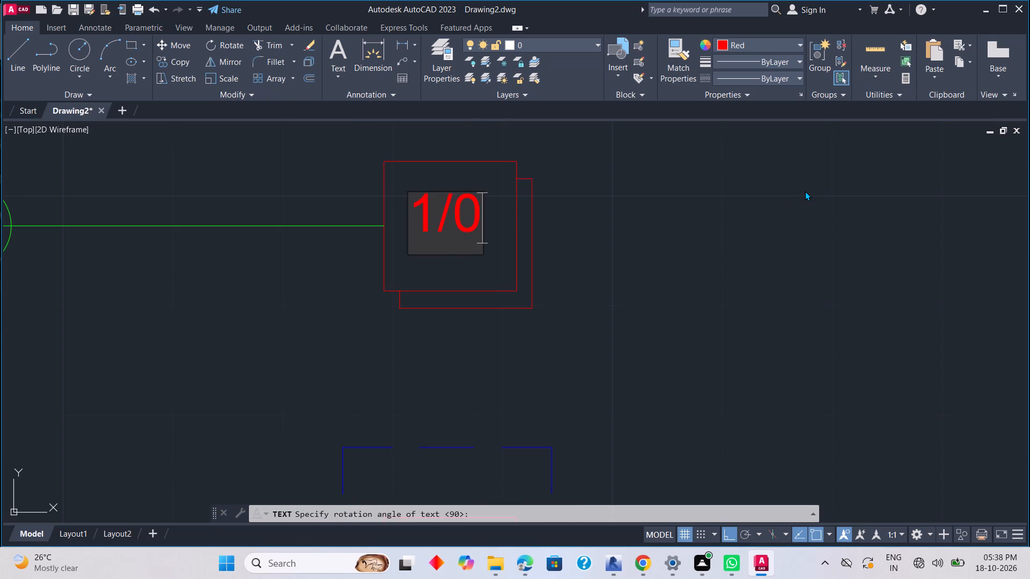
# Correct the 1/0 label in the overlapping red block below the _017 block so it reads I/0.
pyautogui.press('BackSpace')
pyautogui.press('BackSpace')
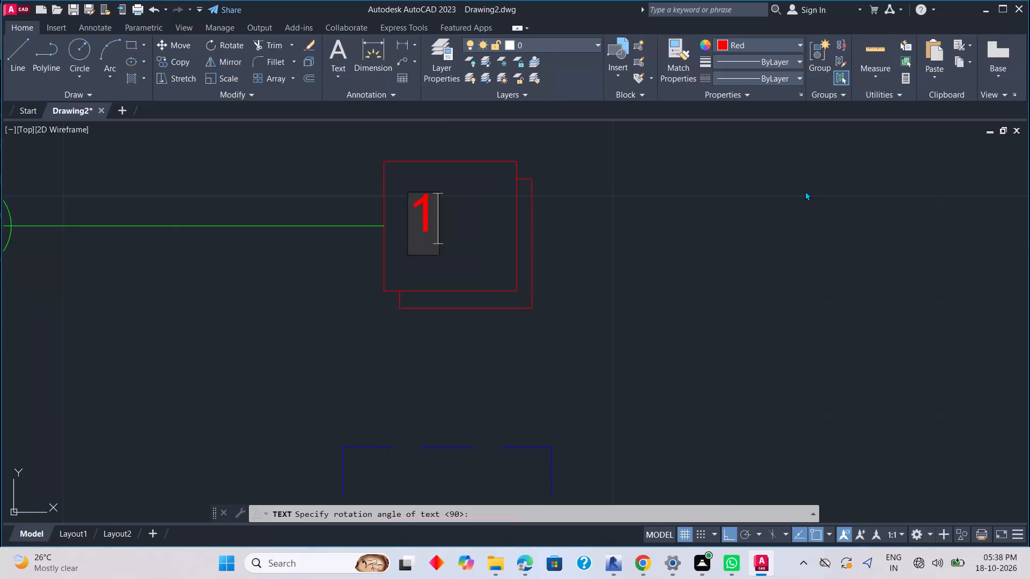
pyautogui.press('BackSpace')
pyautogui.write('I/0')
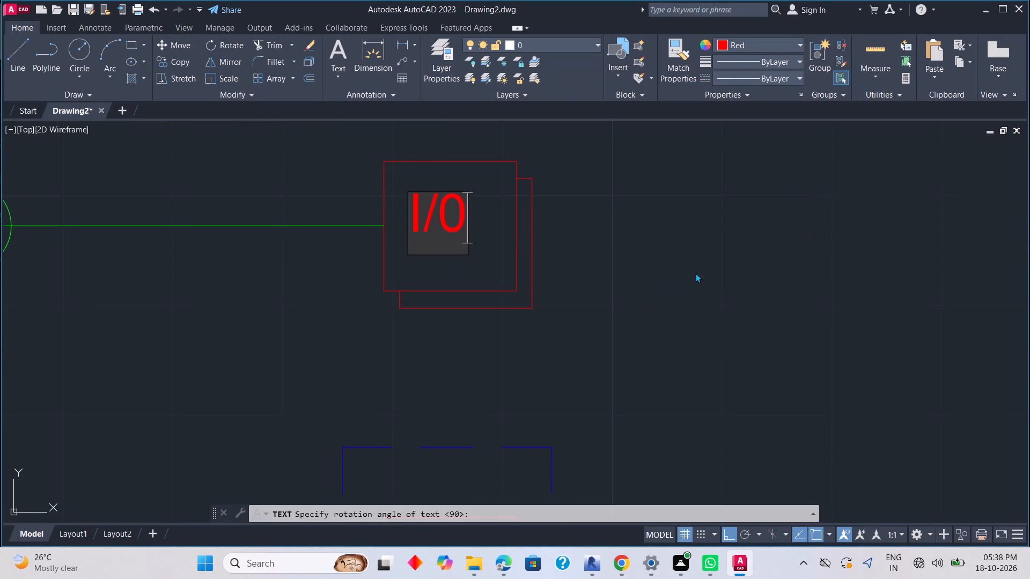
# Place the text label inst above the top red block, just inside the upper edge of the blue dashed frame.
pyautogui.scroll(-2, 466, 357)
pyautogui.moveTo(443, 399); pyautogui.dragTo(435, 201, button='middle')
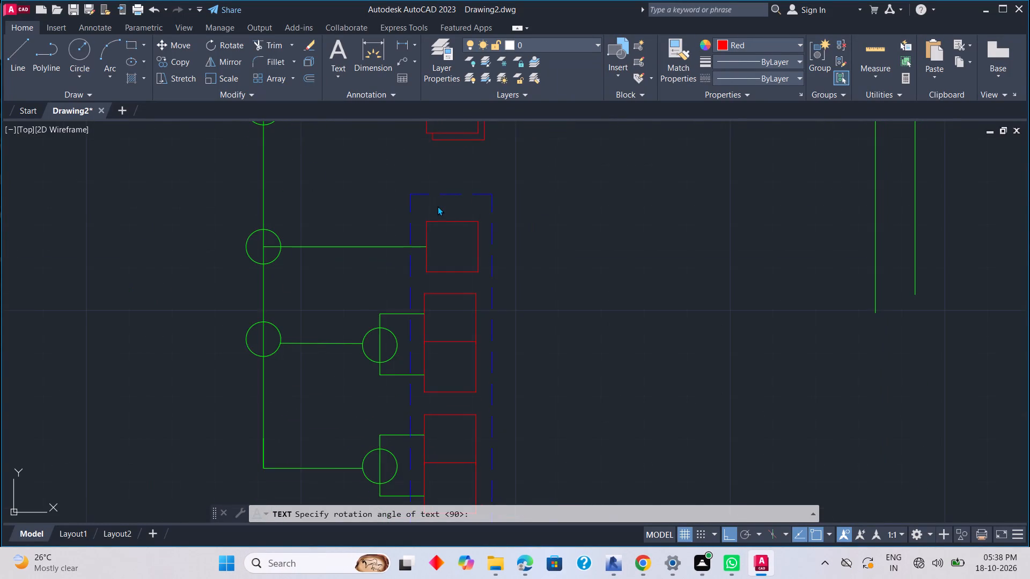
pyautogui.scroll(2, 440, 235)
pyautogui.scroll(-1, 429, 276)
pyautogui.moveTo(429, 274); pyautogui.dragTo(459, 183, button='middle')
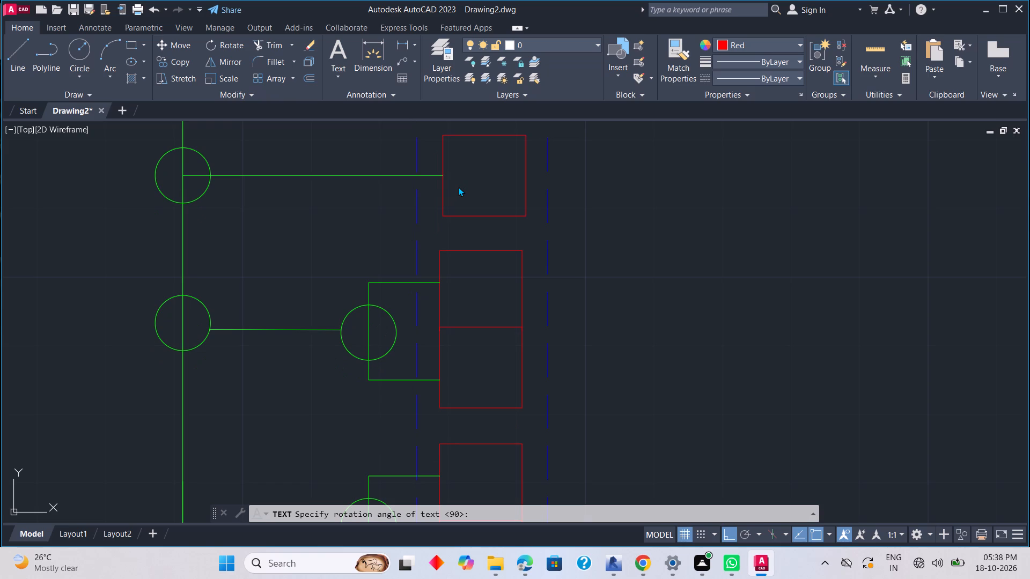
pyautogui.moveTo(470, 186); pyautogui.dragTo(490, 281, button='middle')
pyautogui.click(464, 212)
pyautogui.scroll(3, 431, 211)
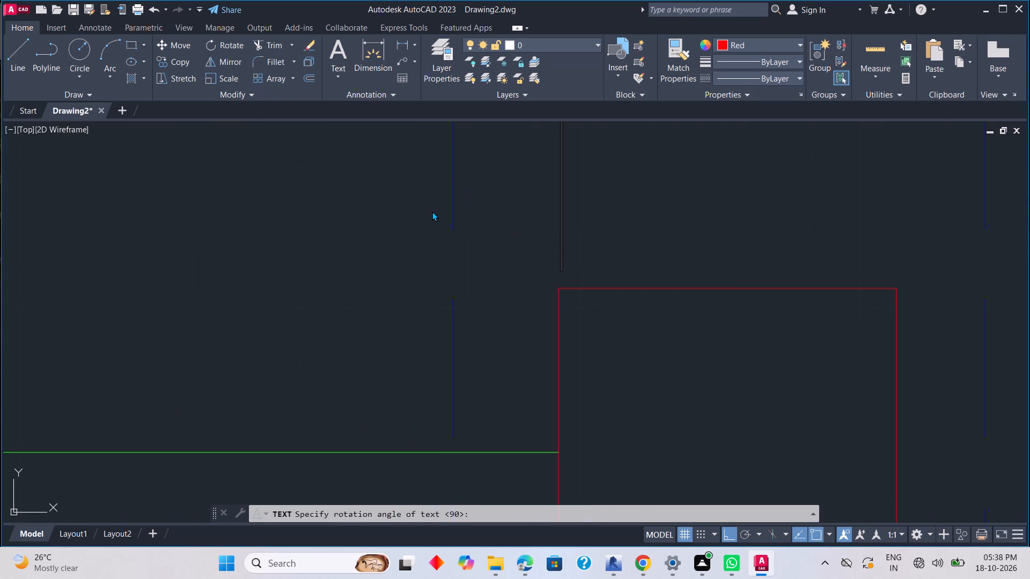
pyautogui.click(557, 274)
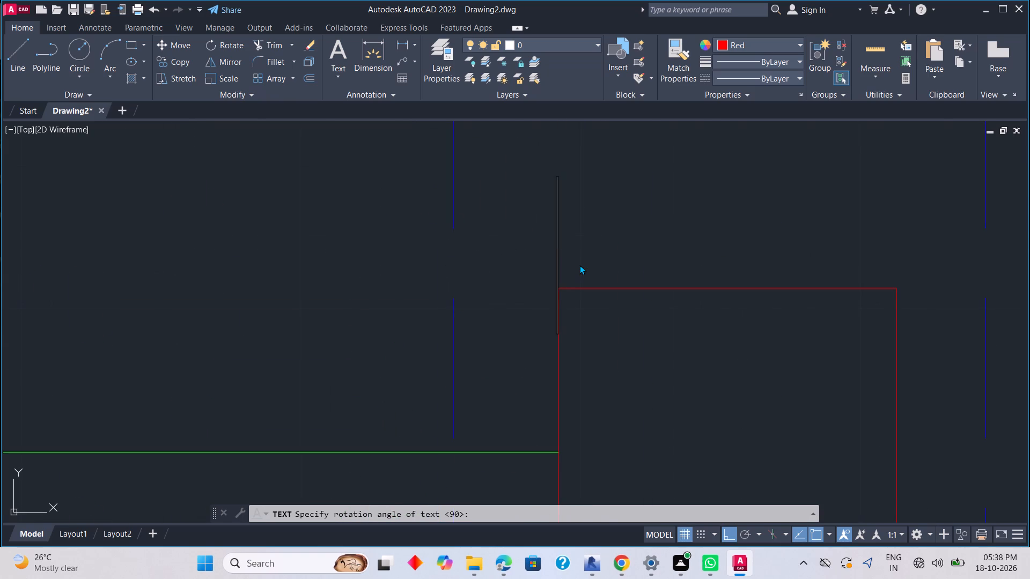
pyautogui.click(562, 261)
pyautogui.click(570, 257)
pyautogui.click(560, 248)
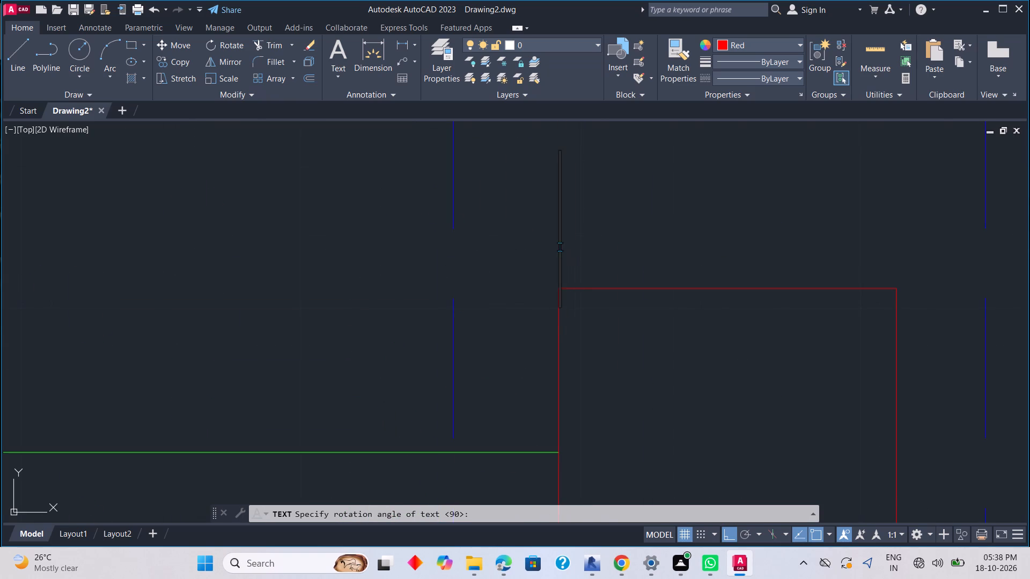
pyautogui.click(572, 244)
pyautogui.click(553, 228)
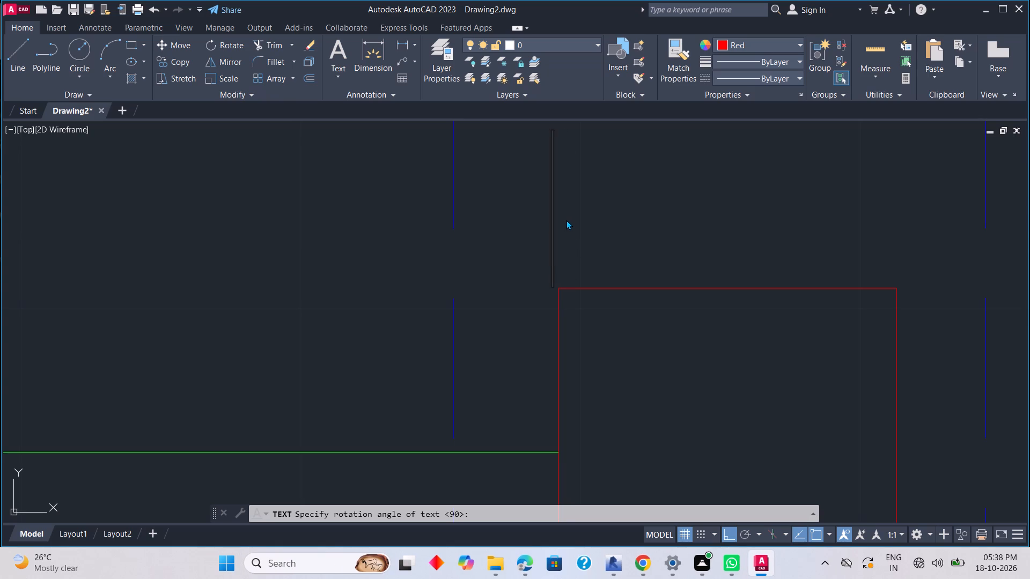
pyautogui.moveTo(574, 239); pyautogui.dragTo(580, 285, button='middle')
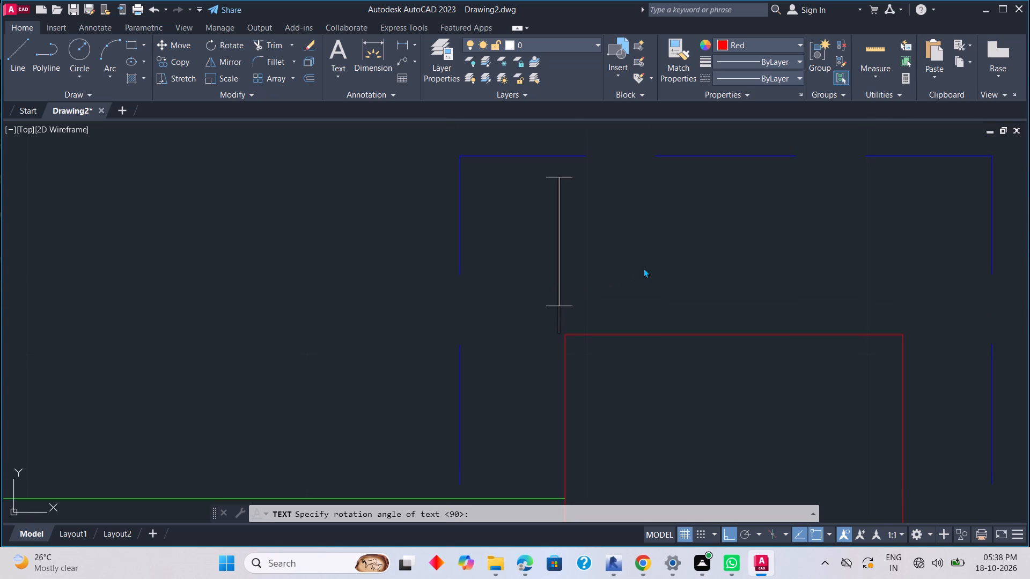
pyautogui.press('i')
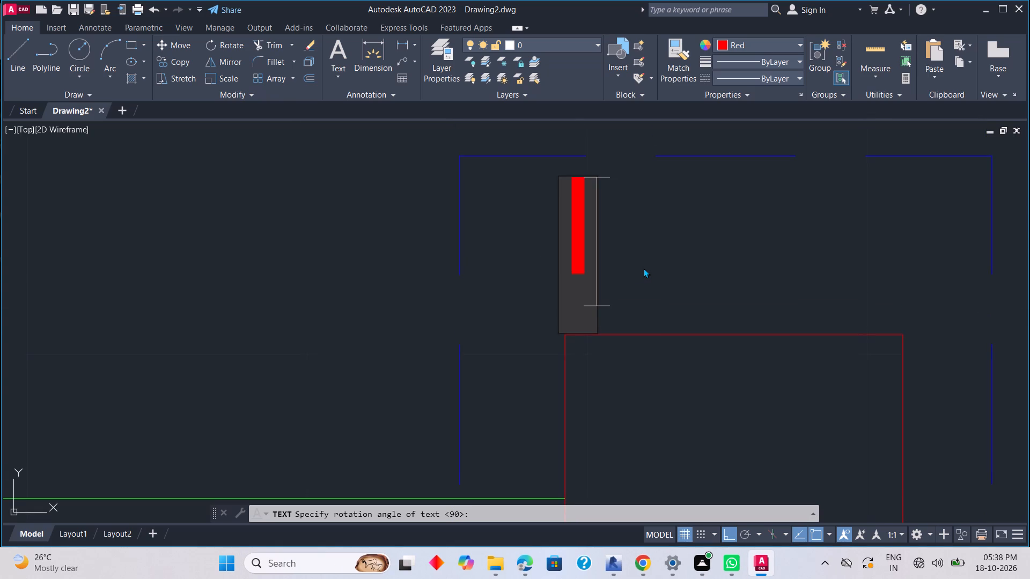
pyautogui.write('in')
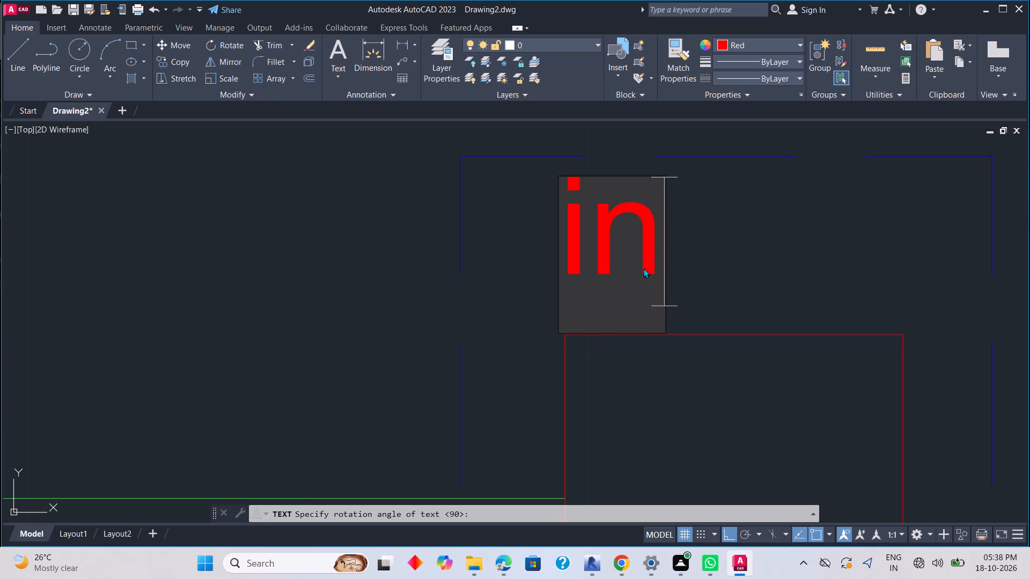
pyautogui.write('st')
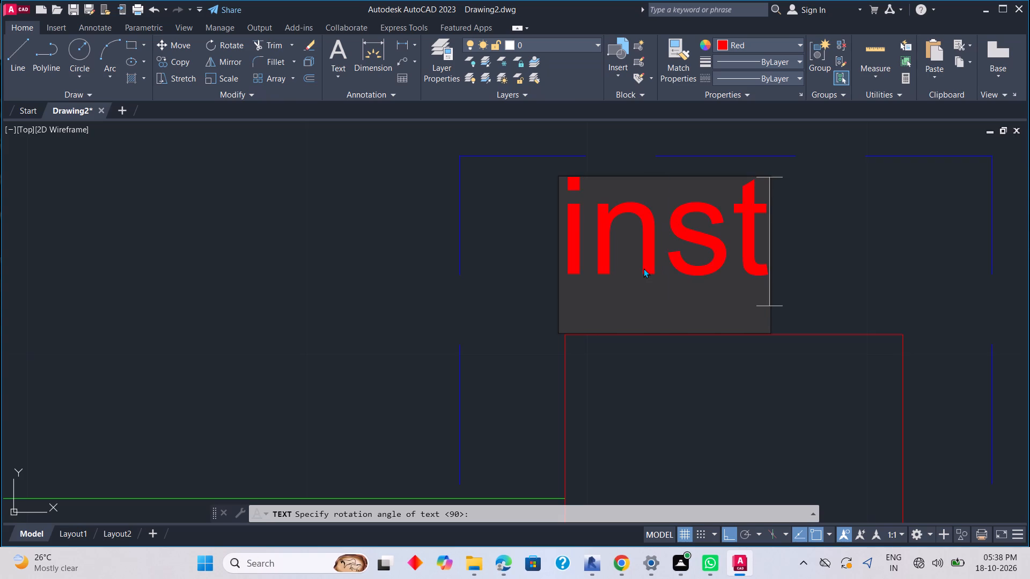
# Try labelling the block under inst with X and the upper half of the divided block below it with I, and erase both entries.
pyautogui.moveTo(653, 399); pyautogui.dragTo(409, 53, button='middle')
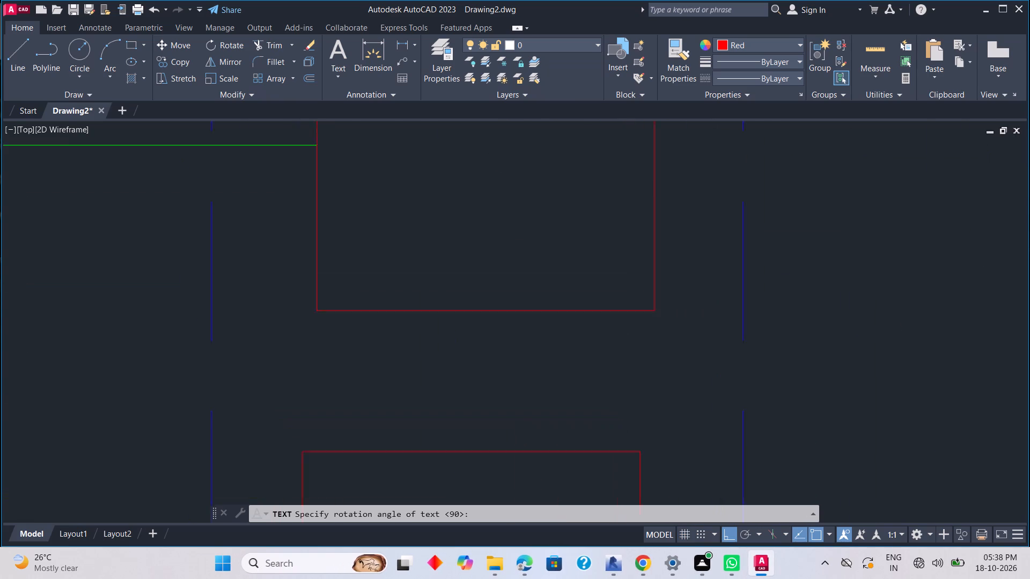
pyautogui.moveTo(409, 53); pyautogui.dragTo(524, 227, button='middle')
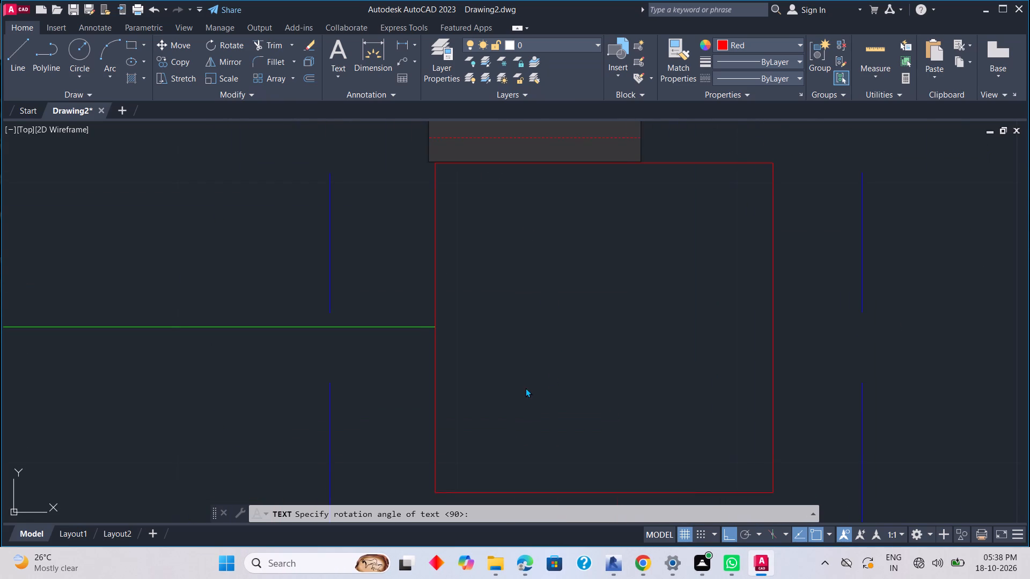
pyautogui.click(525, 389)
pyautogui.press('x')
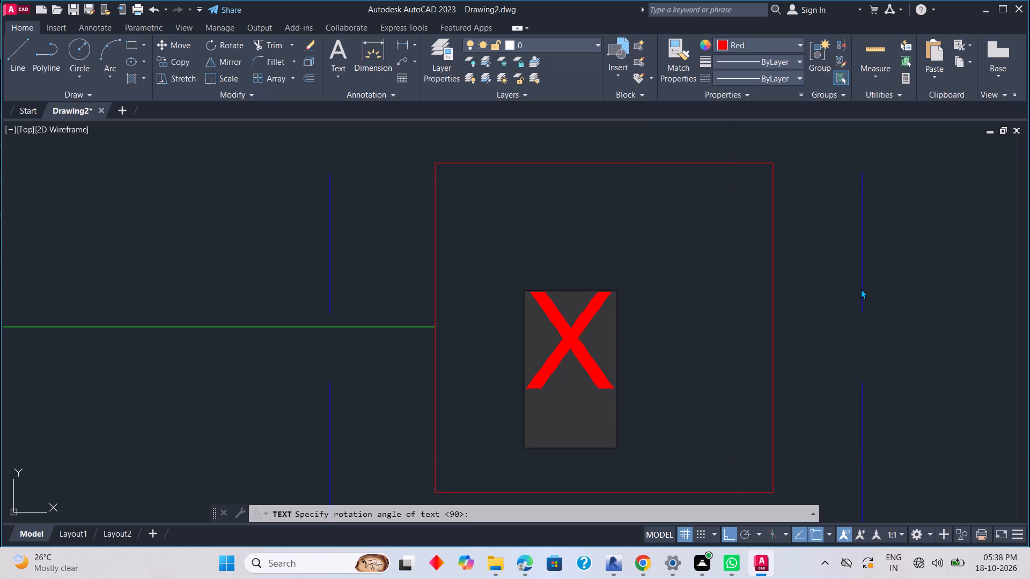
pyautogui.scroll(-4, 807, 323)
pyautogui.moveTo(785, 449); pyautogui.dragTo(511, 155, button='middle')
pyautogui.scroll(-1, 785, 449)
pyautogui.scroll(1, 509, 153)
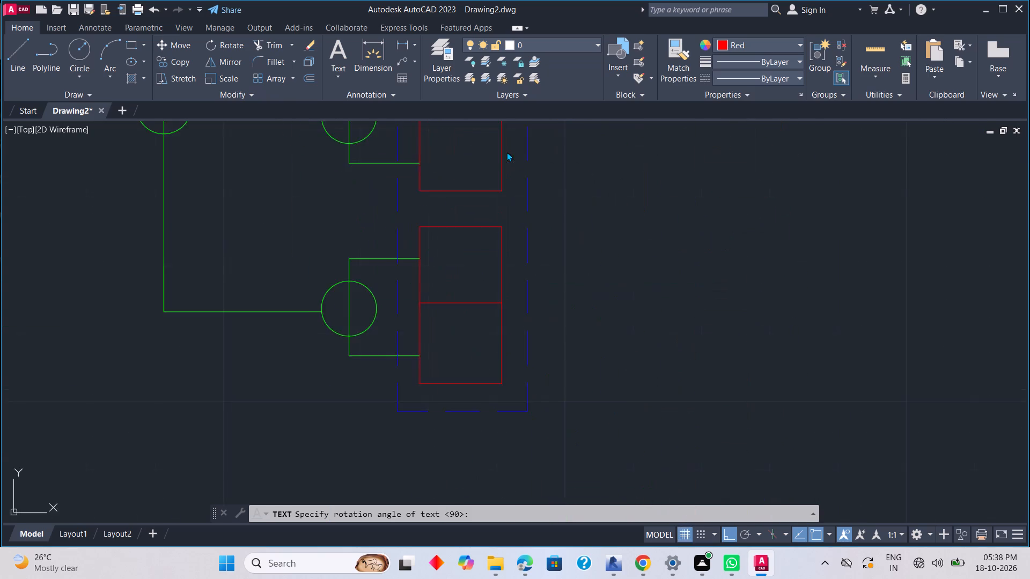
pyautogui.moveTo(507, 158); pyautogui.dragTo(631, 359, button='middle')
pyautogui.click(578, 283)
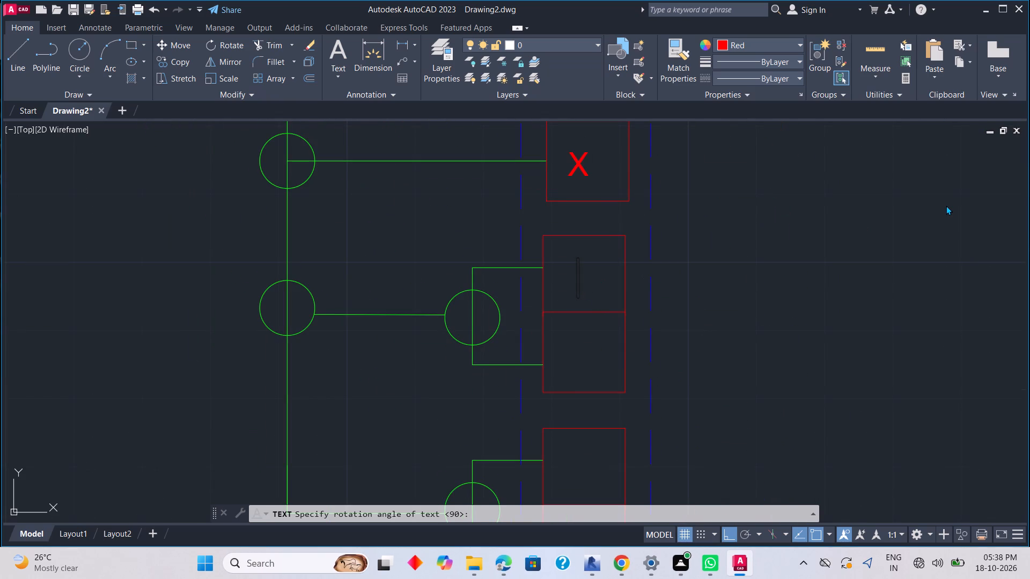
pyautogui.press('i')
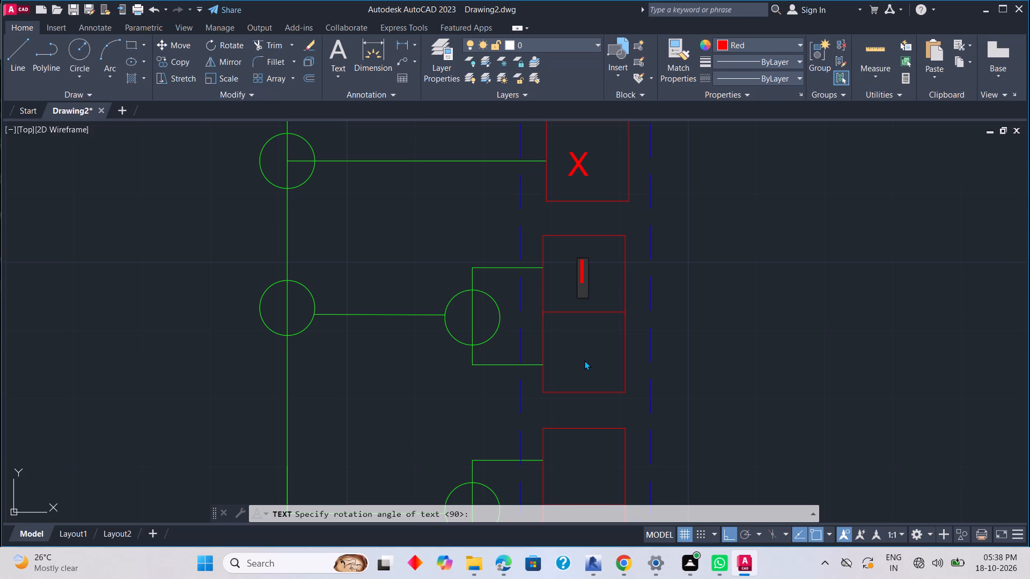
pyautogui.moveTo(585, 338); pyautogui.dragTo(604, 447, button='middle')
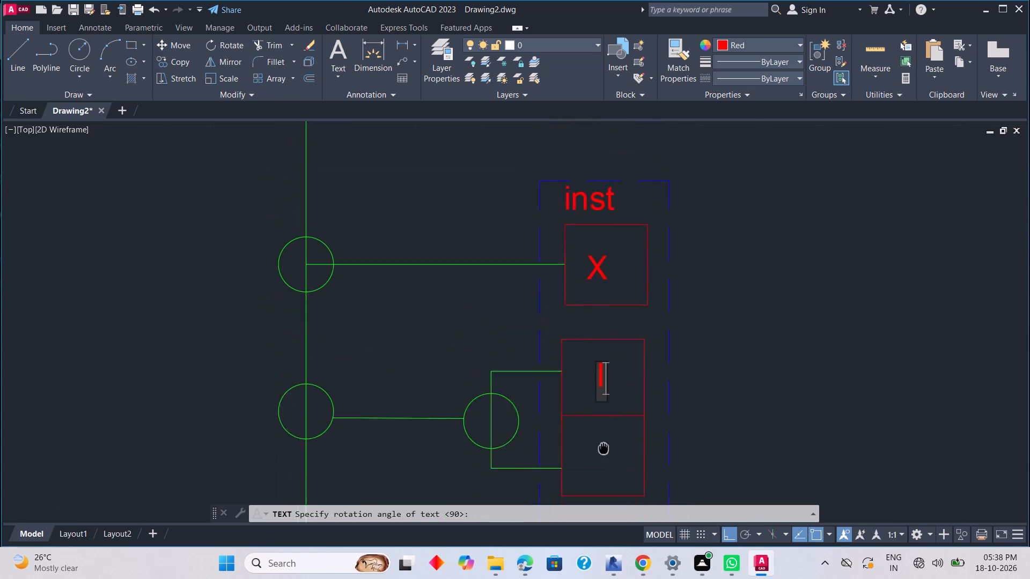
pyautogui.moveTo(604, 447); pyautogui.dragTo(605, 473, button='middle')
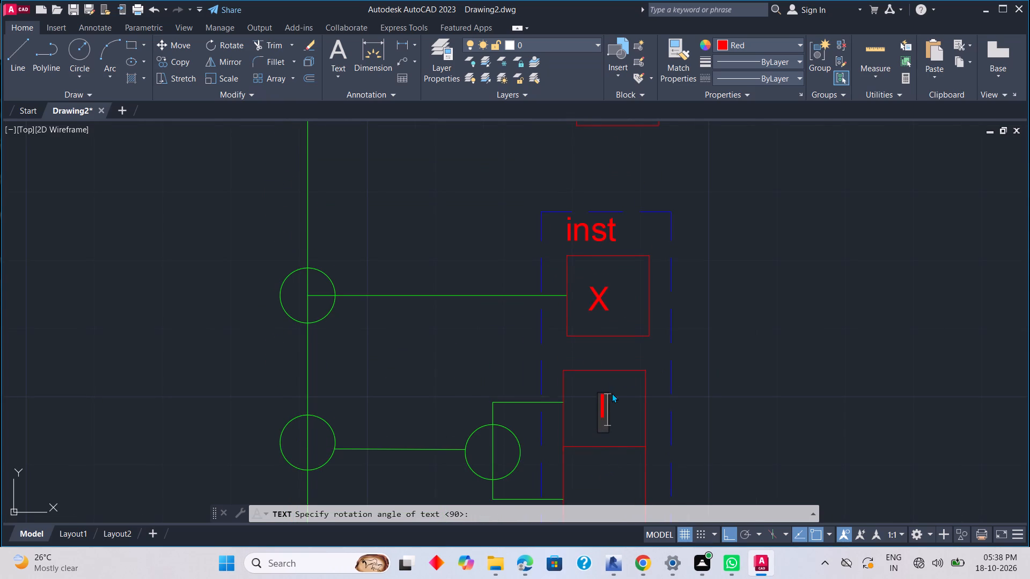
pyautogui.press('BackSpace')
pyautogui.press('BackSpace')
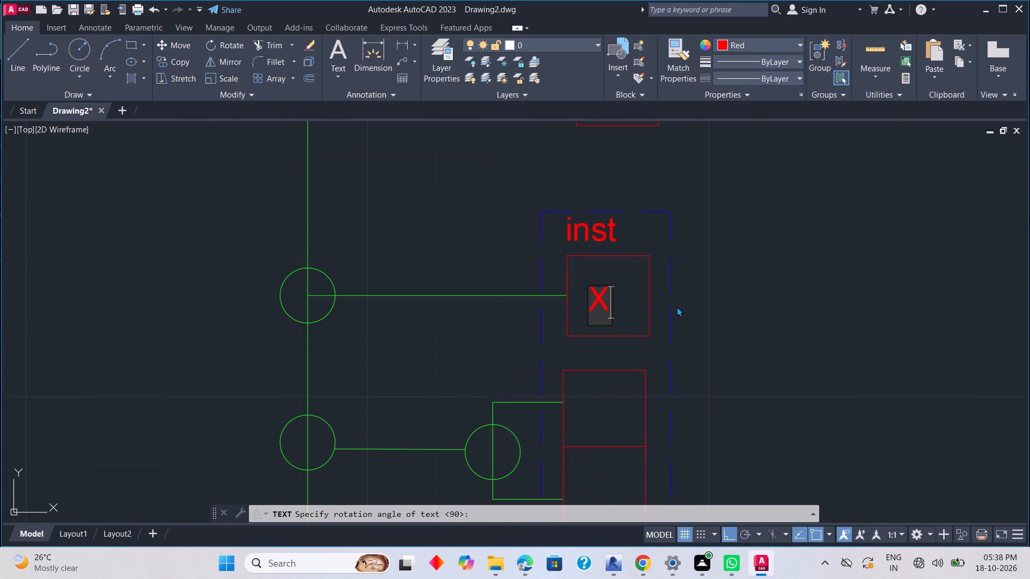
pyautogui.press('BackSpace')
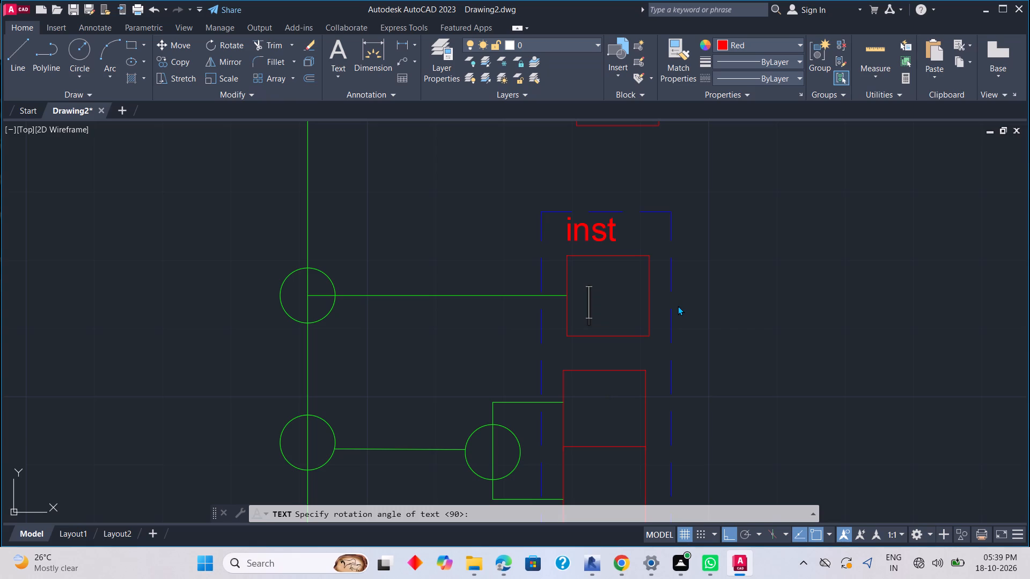
# Enter the label Y/E inside the single red block directly below the inst heading.
pyautogui.press('y')
pyautogui.press('/')
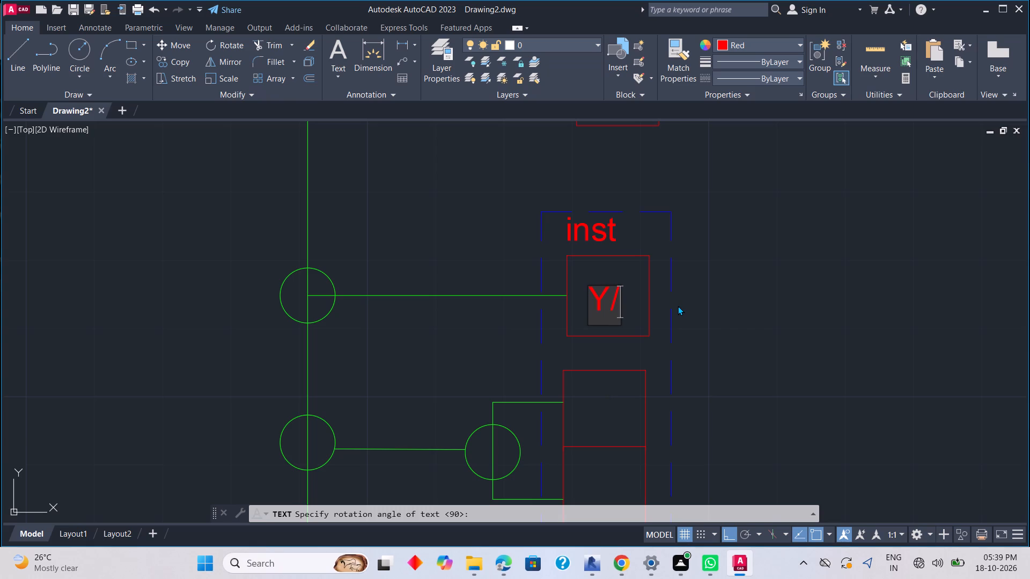
pyautogui.press('e')
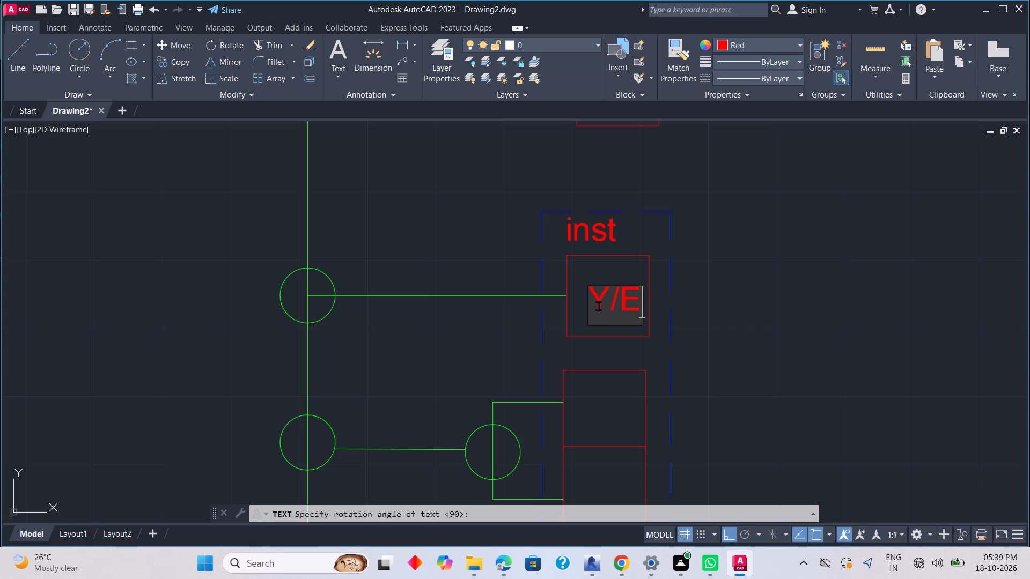
# Label the first divided red block below Y/E with X in its upper half and I in its lower half.
pyautogui.moveTo(572, 433); pyautogui.dragTo(561, 320, button='middle')
pyautogui.click(579, 301)
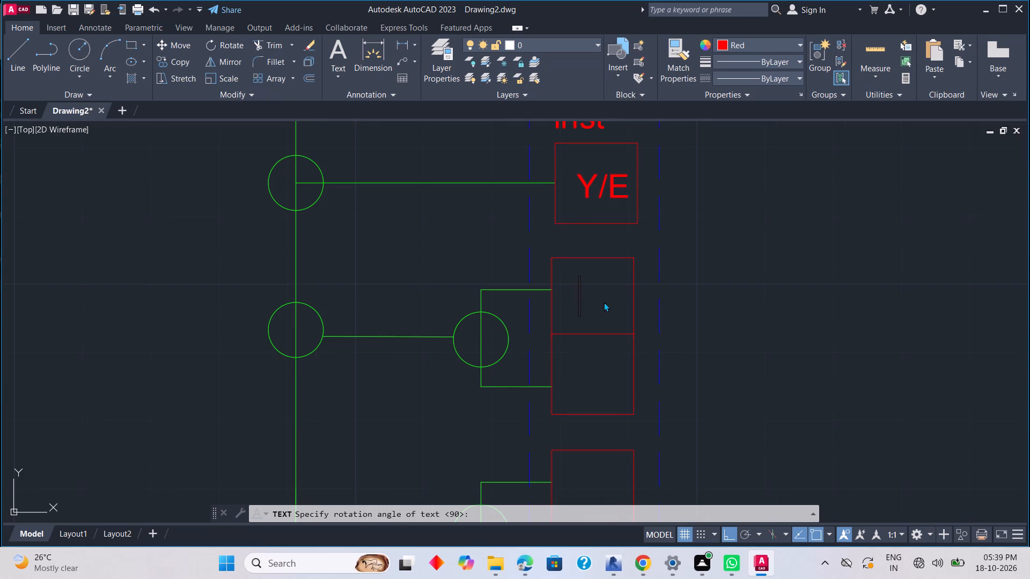
pyautogui.press('x')
pyautogui.click(575, 385)
pyautogui.press('i')
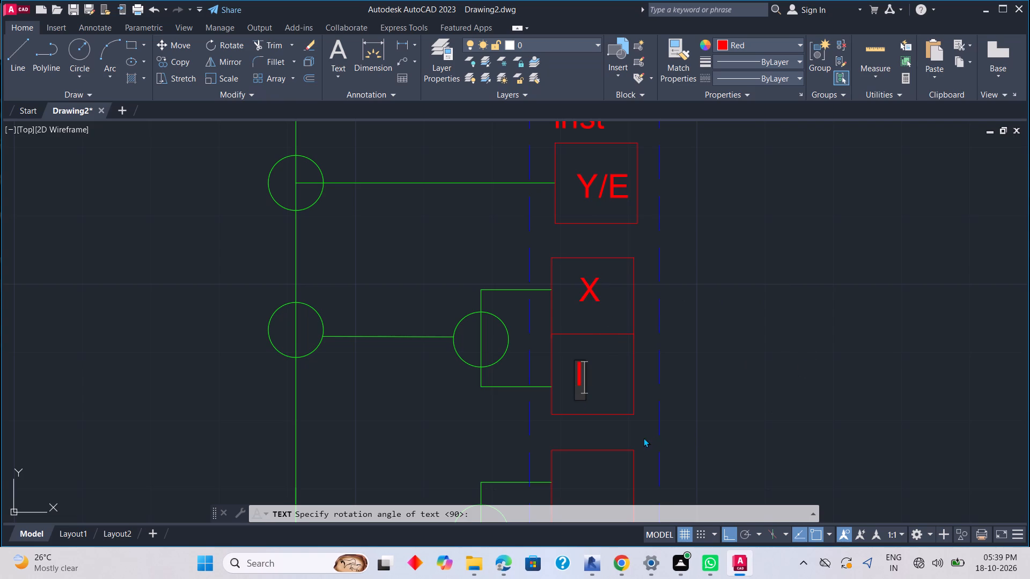
# Label the bottom divided red block in the dashed frame with A in its upper half and Op in its lower half.
pyautogui.moveTo(643, 437); pyautogui.dragTo(590, 300, button='middle')
pyautogui.click(529, 362)
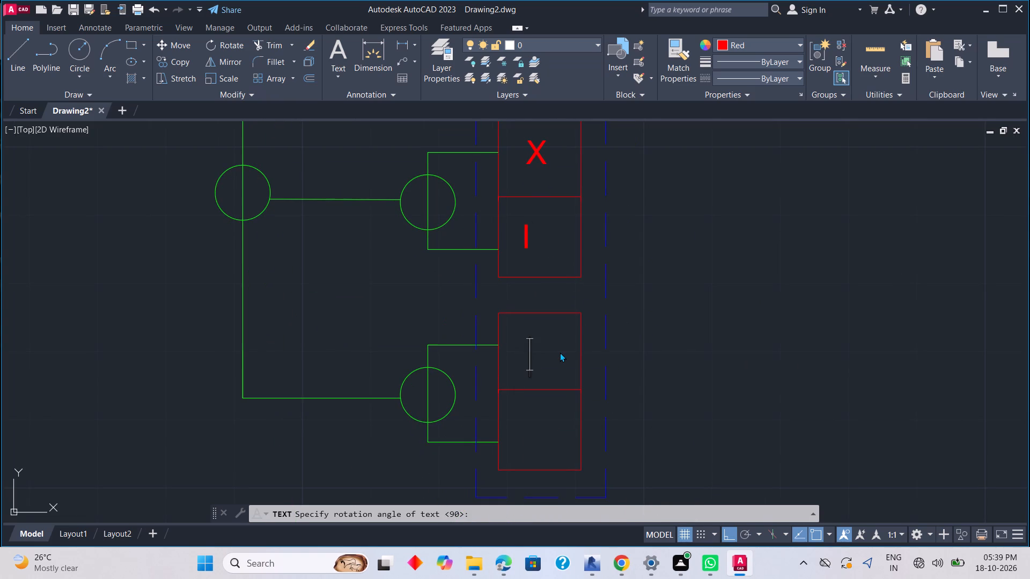
pyautogui.press('a')
pyautogui.moveTo(549, 407); pyautogui.dragTo(540, 324, button='middle')
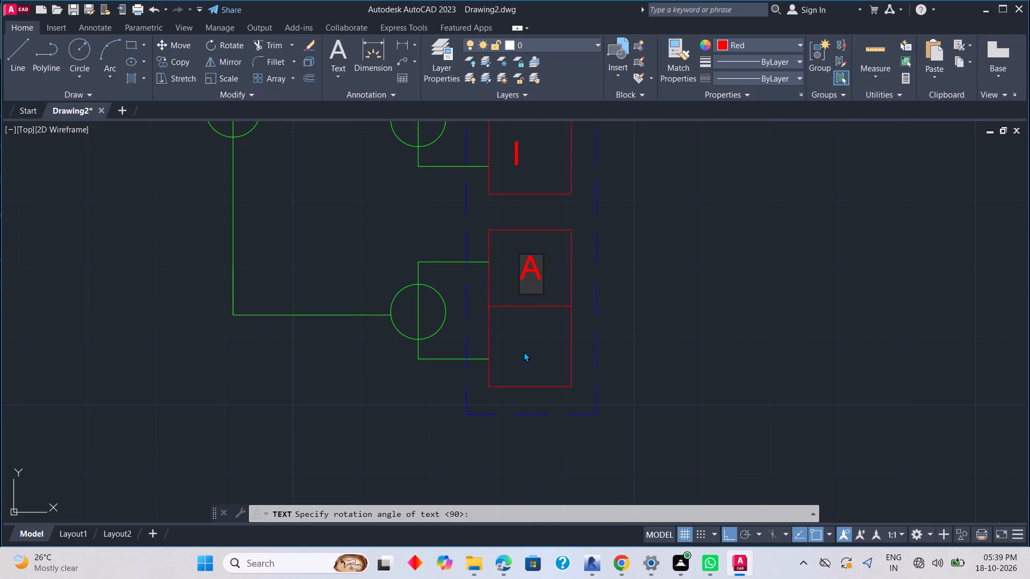
pyautogui.click(524, 352)
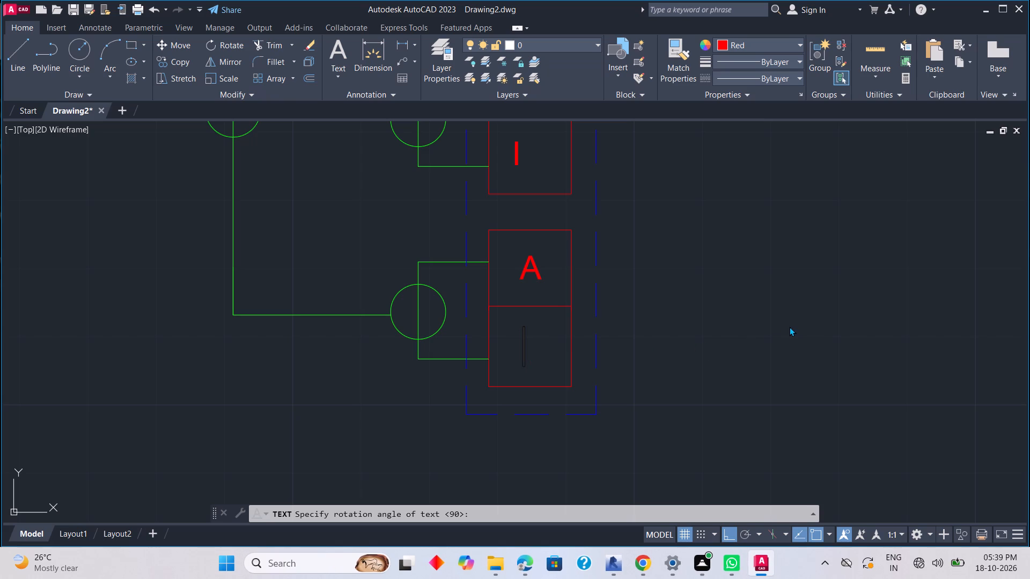
pyautogui.press('o')
pyautogui.press('p')
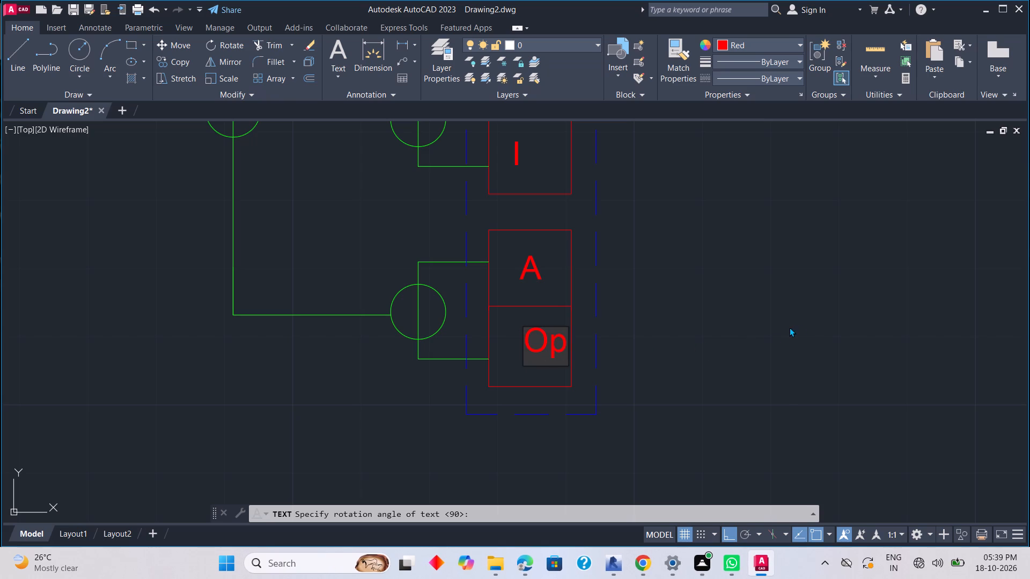
# Number the inputs of the small trapezoid connector beside Mem and AC as 0 for the upper and 1 for the lower.
pyautogui.scroll(-2, 730, 327)
pyautogui.moveTo(717, 303); pyautogui.dragTo(528, 424, button='middle')
pyautogui.scroll(-2, 591, 367)
pyautogui.moveTo(615, 352); pyautogui.dragTo(567, 403, button='middle')
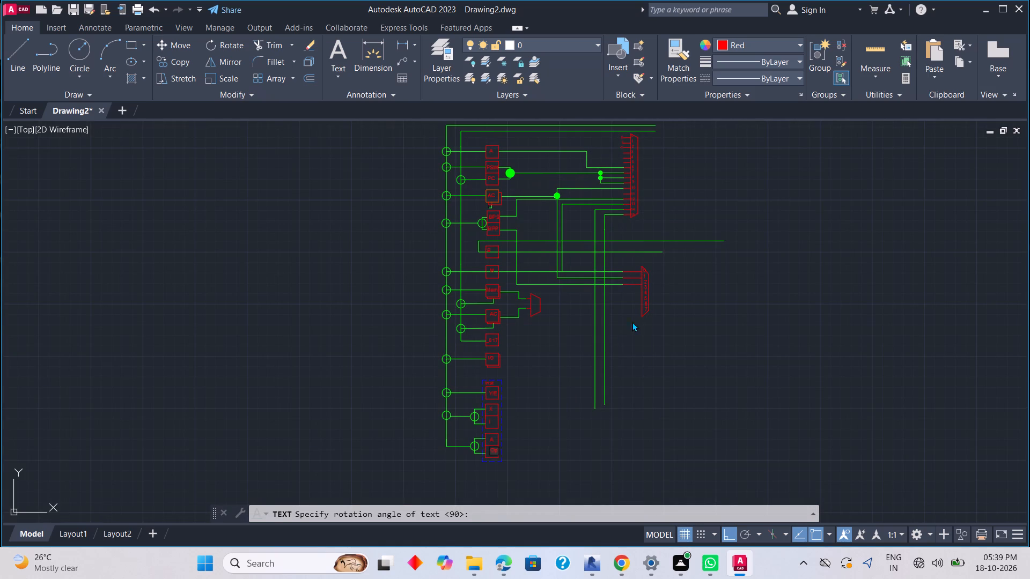
pyautogui.scroll(2, 532, 308)
pyautogui.moveTo(533, 298); pyautogui.dragTo(549, 391, button='middle')
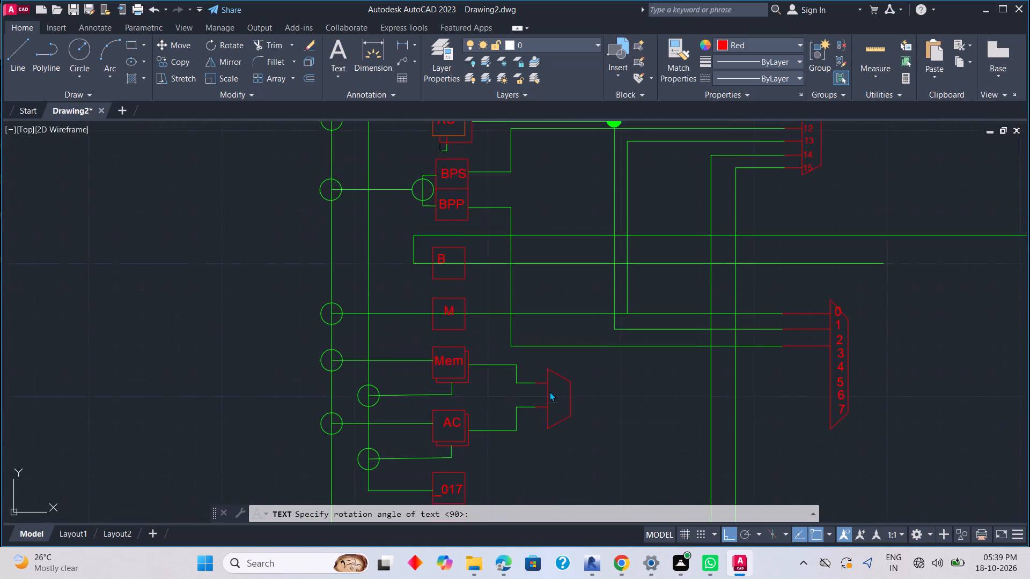
pyautogui.moveTo(549, 391); pyautogui.dragTo(549, 395, button='middle')
pyautogui.scroll(2, 553, 379)
pyautogui.click(552, 395)
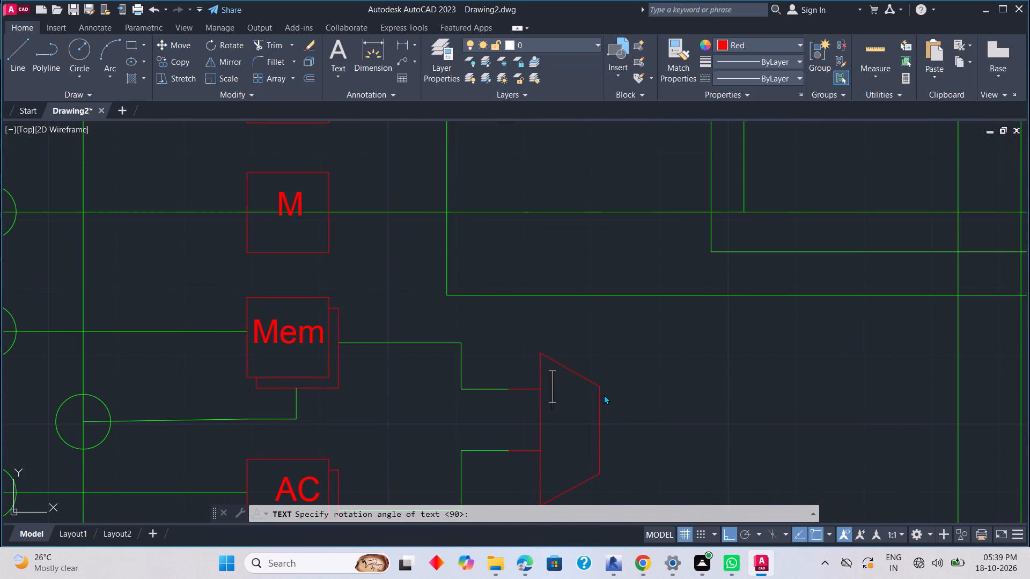
pyautogui.press('0')
pyautogui.click(561, 452)
pyautogui.press('1')
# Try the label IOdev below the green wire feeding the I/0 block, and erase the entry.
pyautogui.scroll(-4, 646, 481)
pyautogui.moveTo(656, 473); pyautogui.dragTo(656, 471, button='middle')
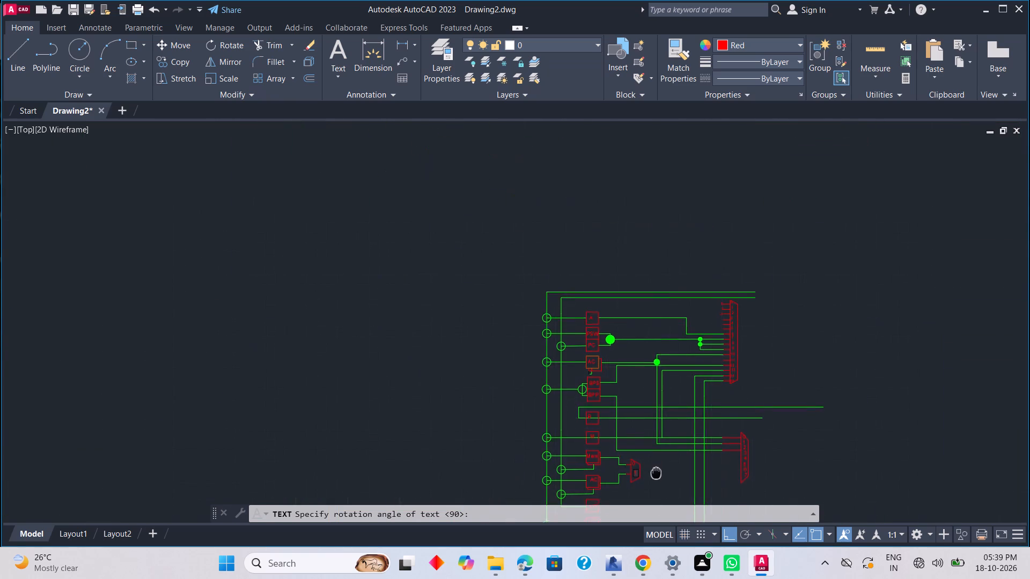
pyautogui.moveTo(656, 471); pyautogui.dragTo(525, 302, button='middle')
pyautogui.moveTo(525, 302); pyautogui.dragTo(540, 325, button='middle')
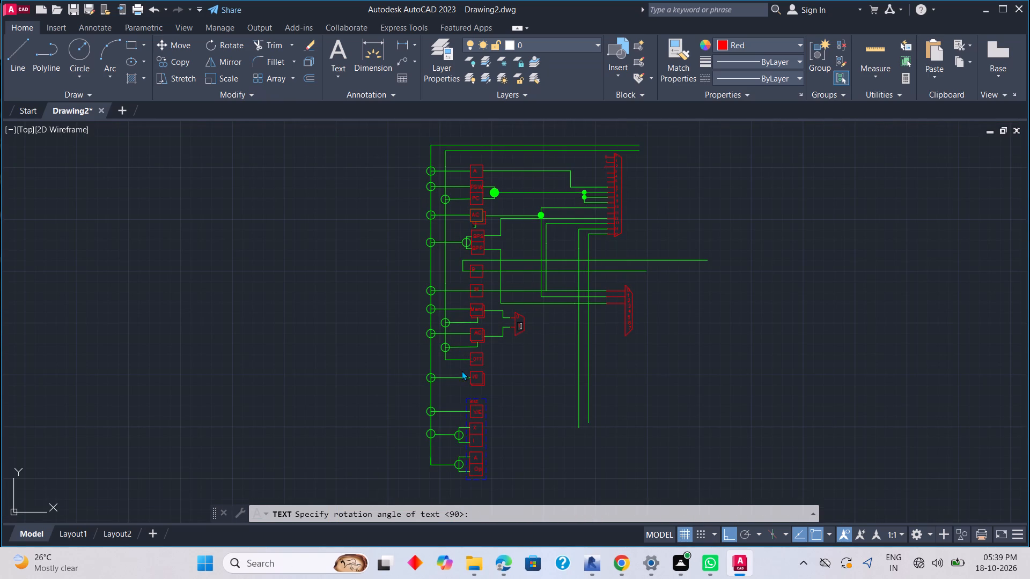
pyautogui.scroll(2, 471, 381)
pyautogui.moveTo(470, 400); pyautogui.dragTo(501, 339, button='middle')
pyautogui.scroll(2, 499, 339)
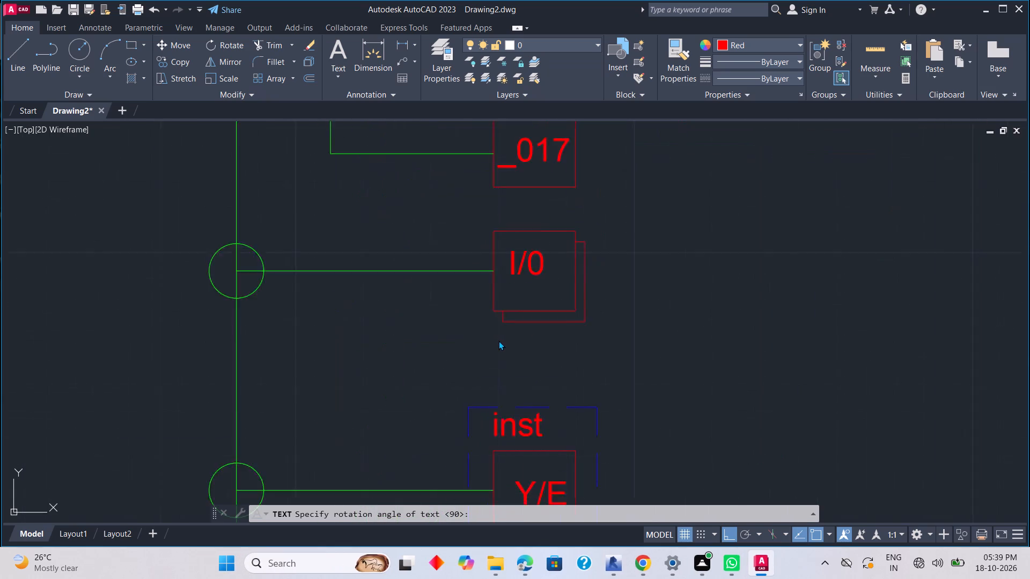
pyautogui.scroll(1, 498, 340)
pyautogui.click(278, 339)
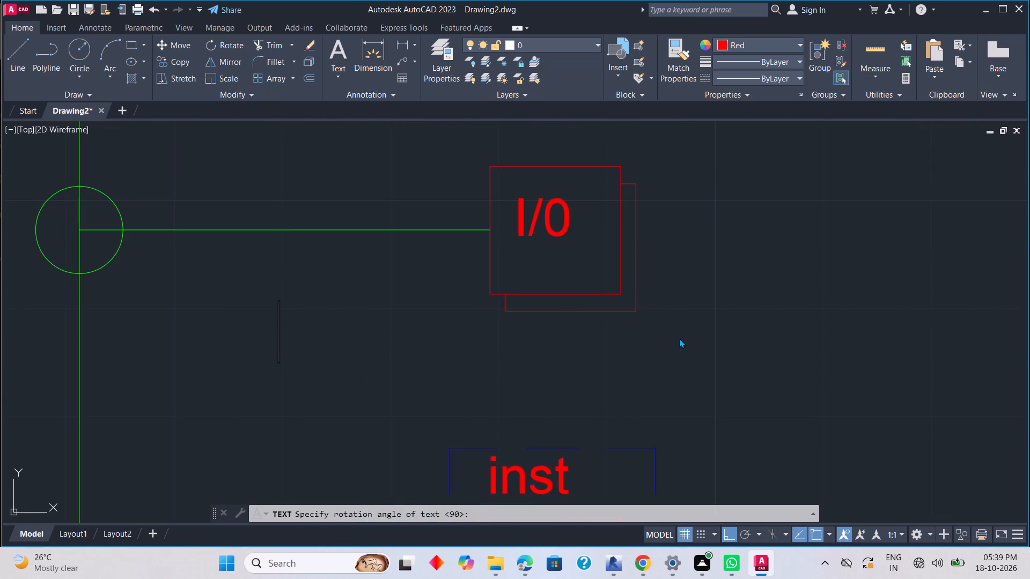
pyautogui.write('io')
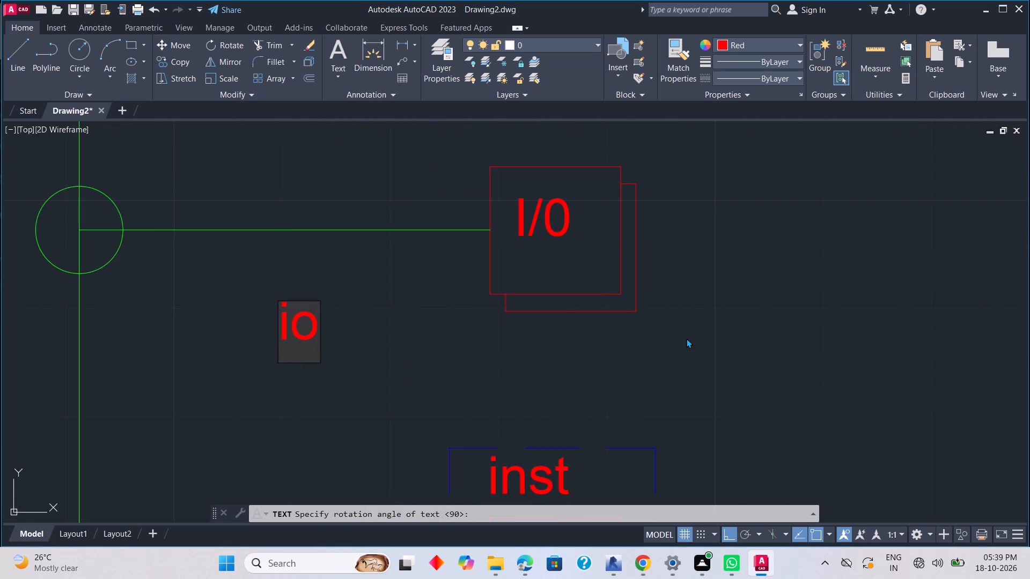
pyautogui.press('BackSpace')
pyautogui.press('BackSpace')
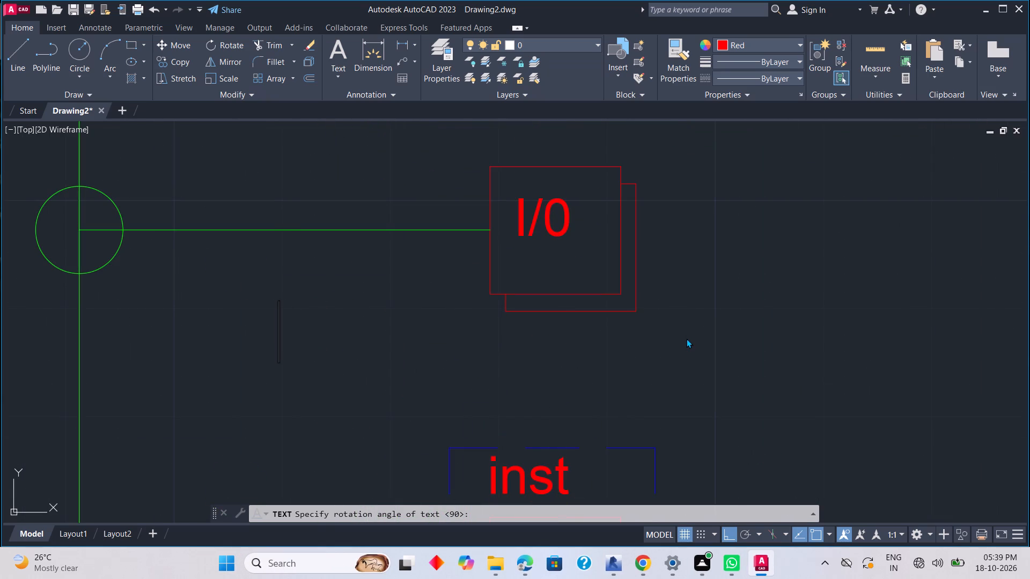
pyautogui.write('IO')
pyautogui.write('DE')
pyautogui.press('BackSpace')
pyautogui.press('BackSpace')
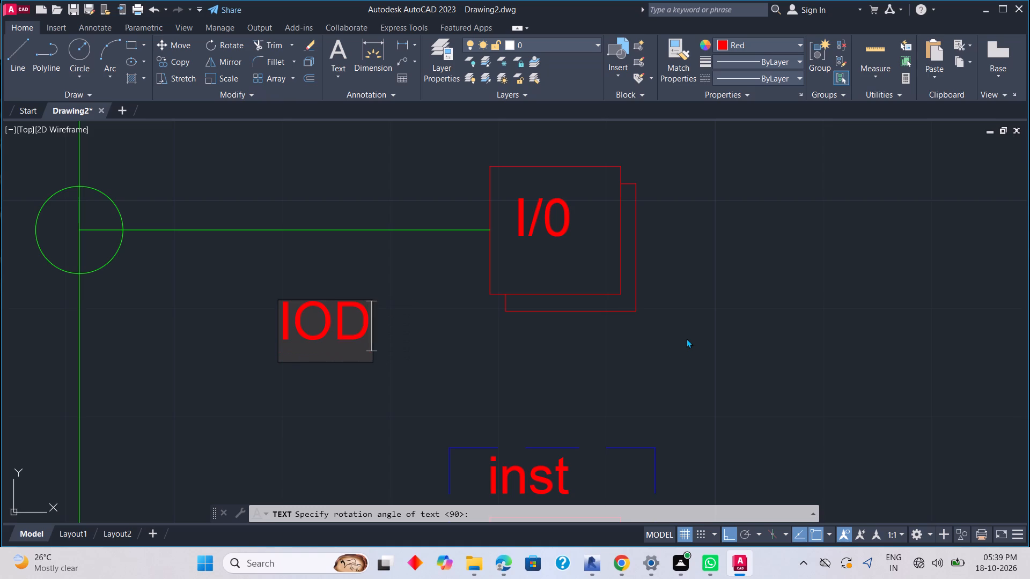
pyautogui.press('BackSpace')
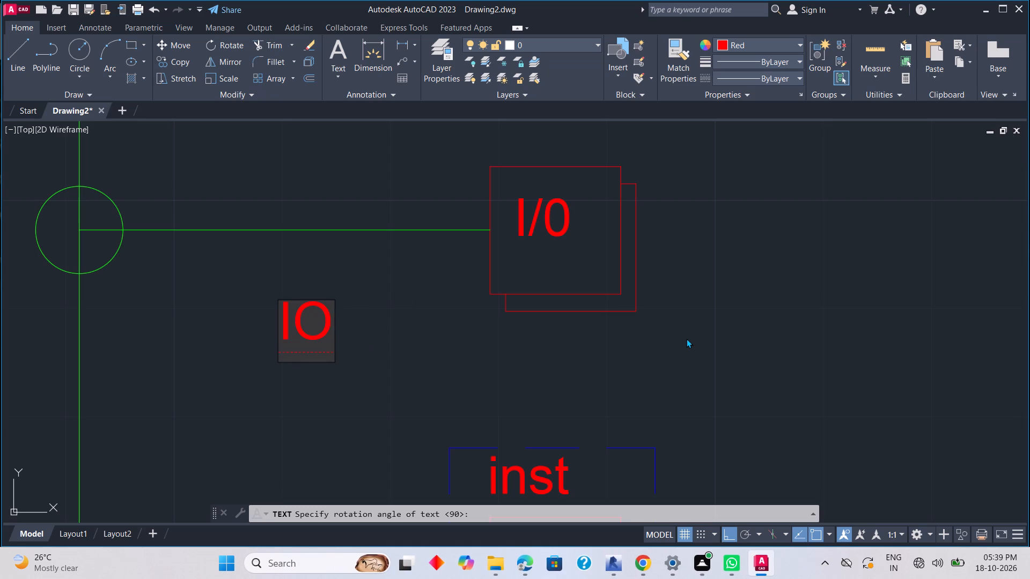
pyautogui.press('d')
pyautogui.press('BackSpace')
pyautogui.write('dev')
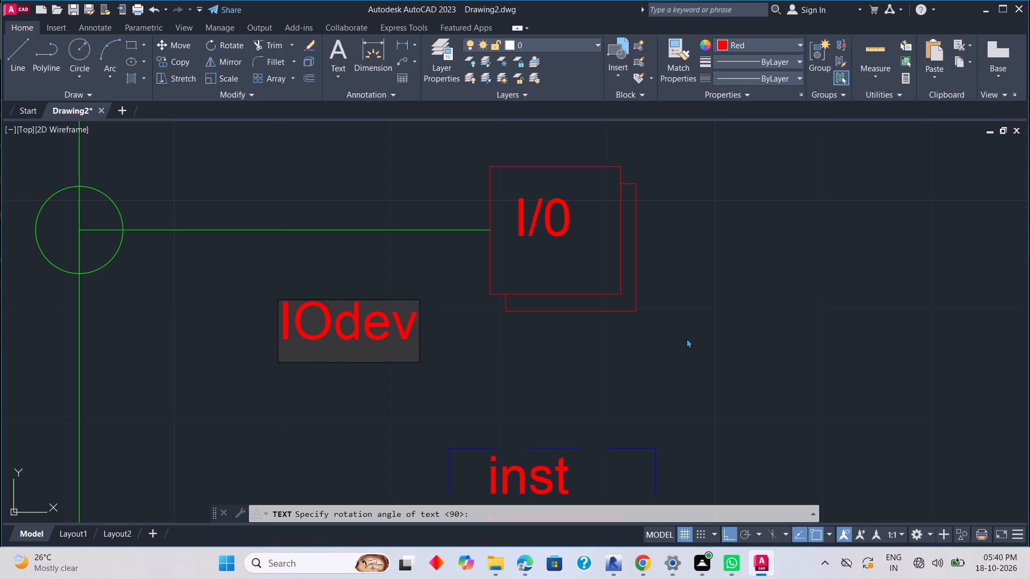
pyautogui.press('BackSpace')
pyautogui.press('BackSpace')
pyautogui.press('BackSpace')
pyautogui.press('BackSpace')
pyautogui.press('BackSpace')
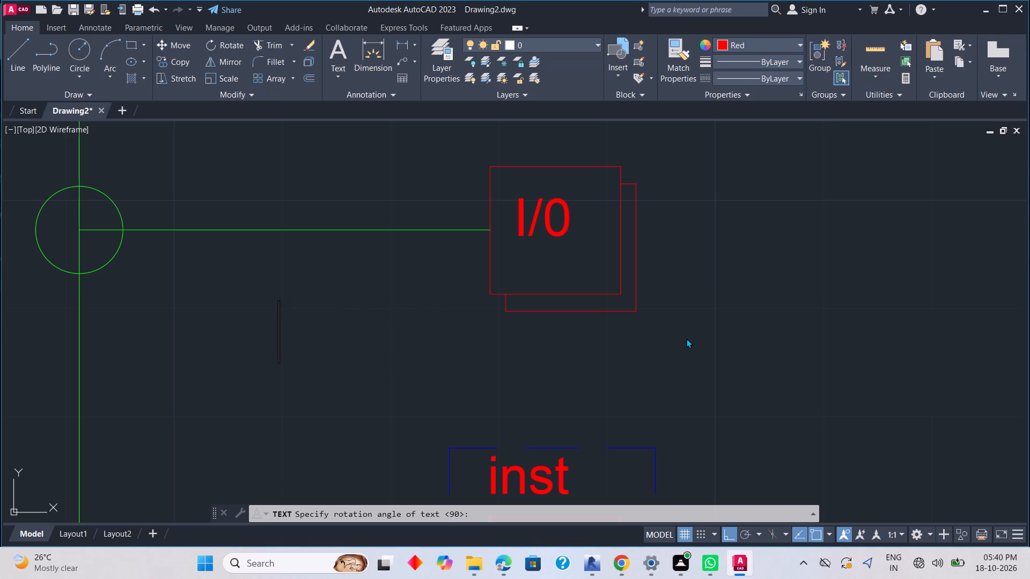
# Enter the label IOdev between the I/0 block and the inst frame, just left of both.
pyautogui.click(323, 372)
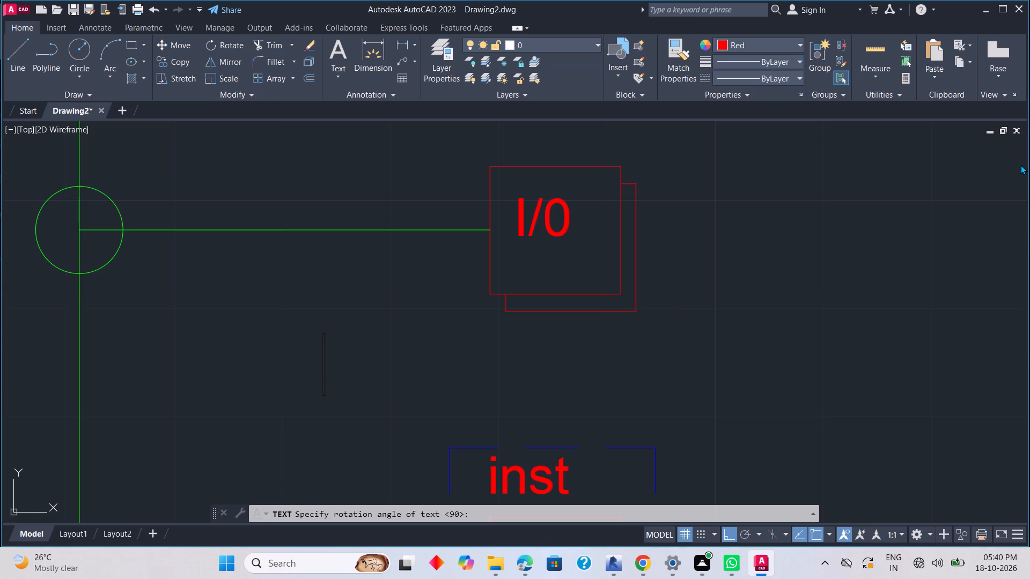
pyautogui.write('IO')
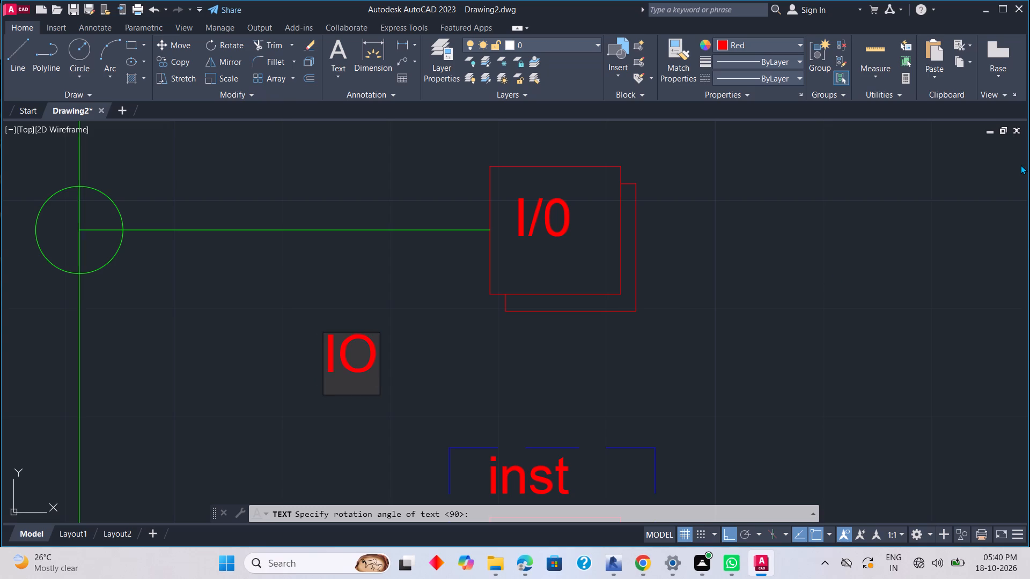
pyautogui.write('dev')
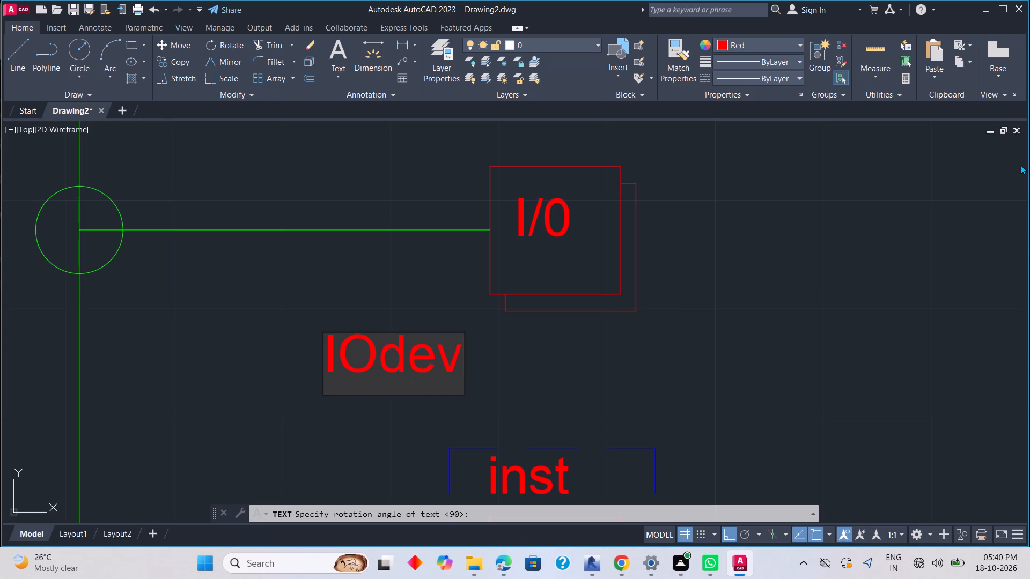
# Enter the label AC_mem just below the green wire leaving the right side of the AC block.
pyautogui.scroll(-4, 794, 189)
pyautogui.moveTo(834, 216); pyautogui.dragTo(287, 277, button='middle')
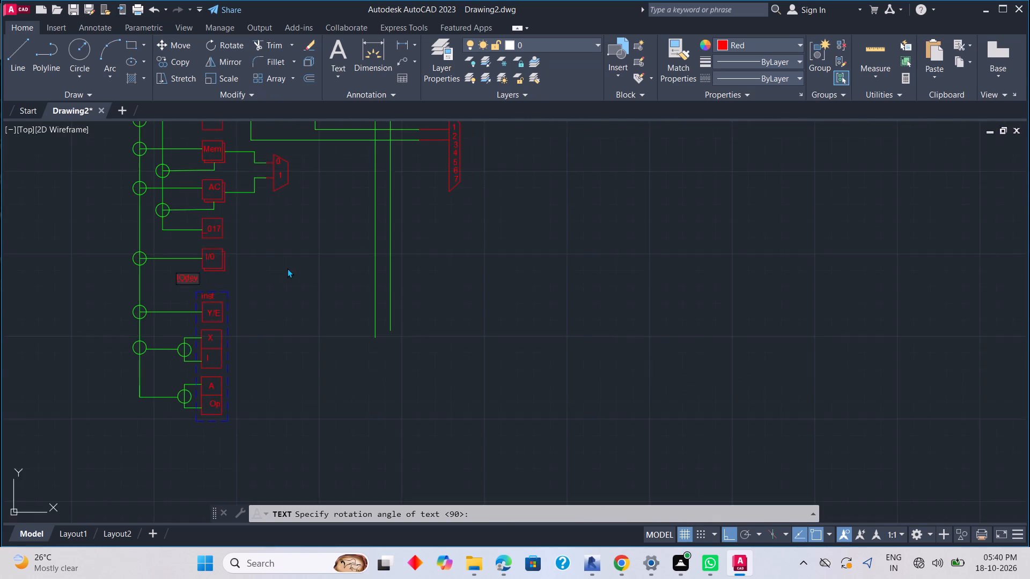
pyautogui.scroll(-3, 290, 263)
pyautogui.moveTo(307, 244); pyautogui.dragTo(366, 292, button='middle')
pyautogui.scroll(2, 363, 292)
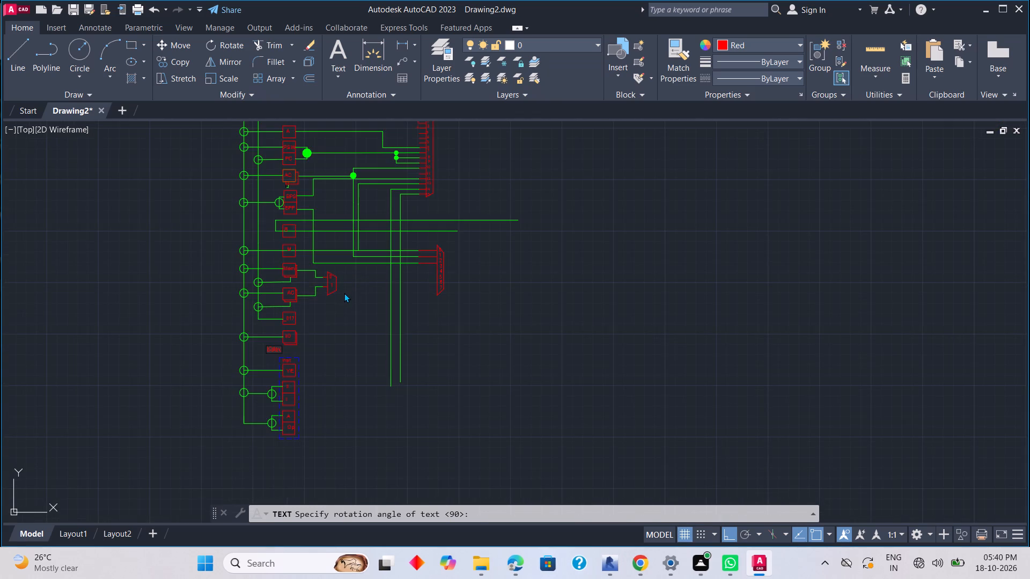
pyautogui.moveTo(344, 293); pyautogui.dragTo(472, 321, button='middle')
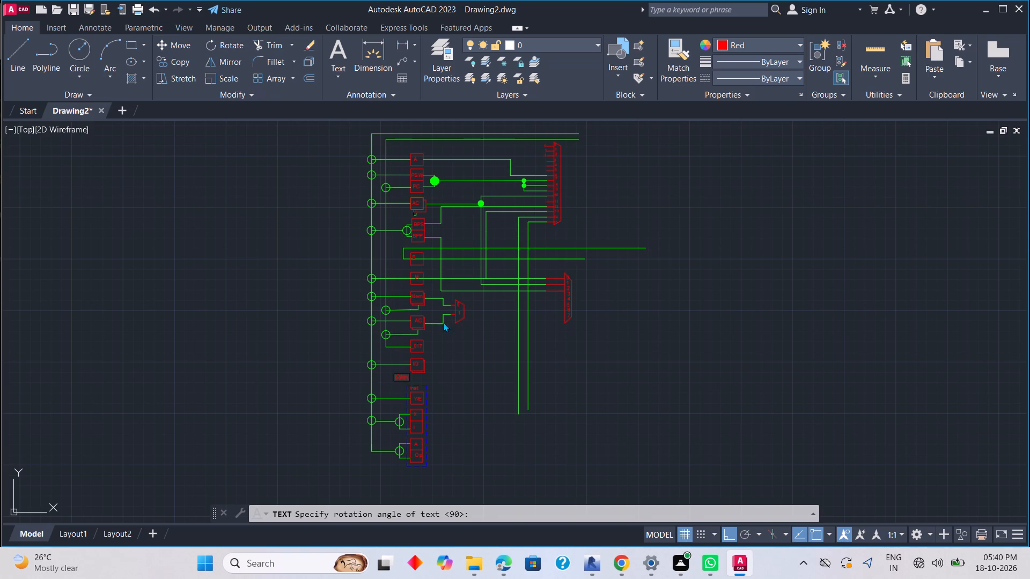
pyautogui.scroll(4, 415, 331)
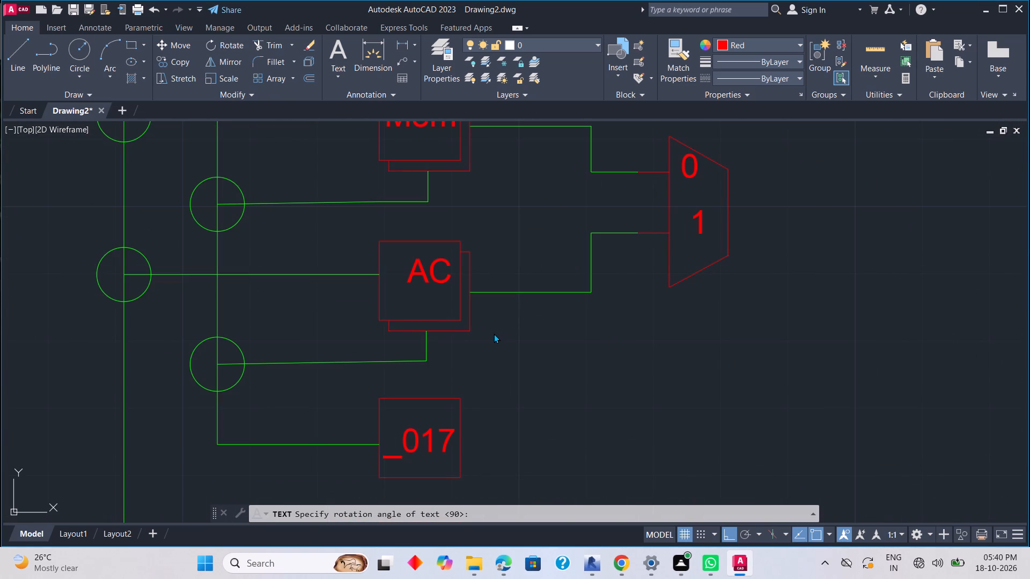
pyautogui.click(490, 331)
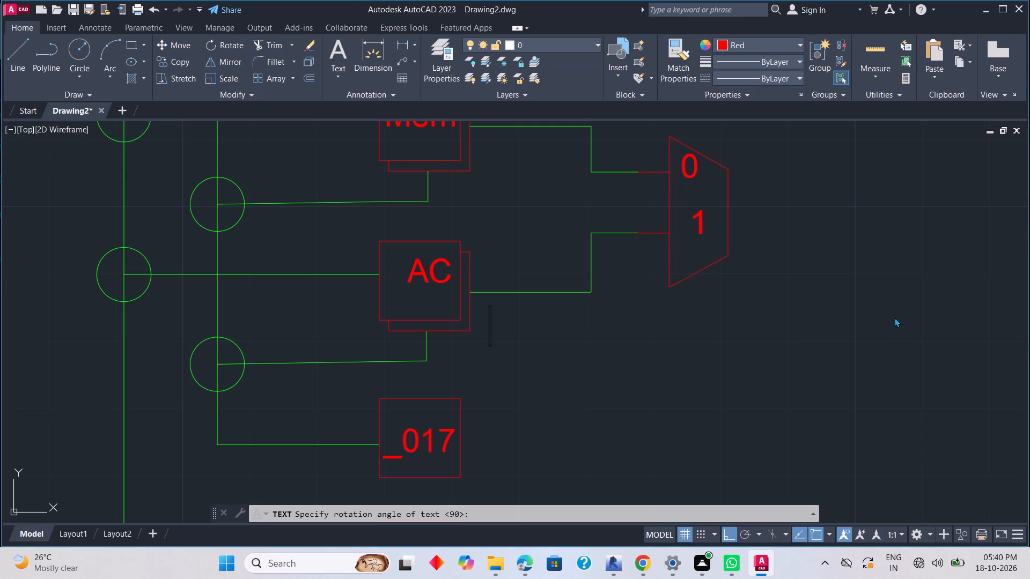
pyautogui.write('ac')
pyautogui.press('BackSpace')
pyautogui.press('BackSpace')
pyautogui.write('AC')
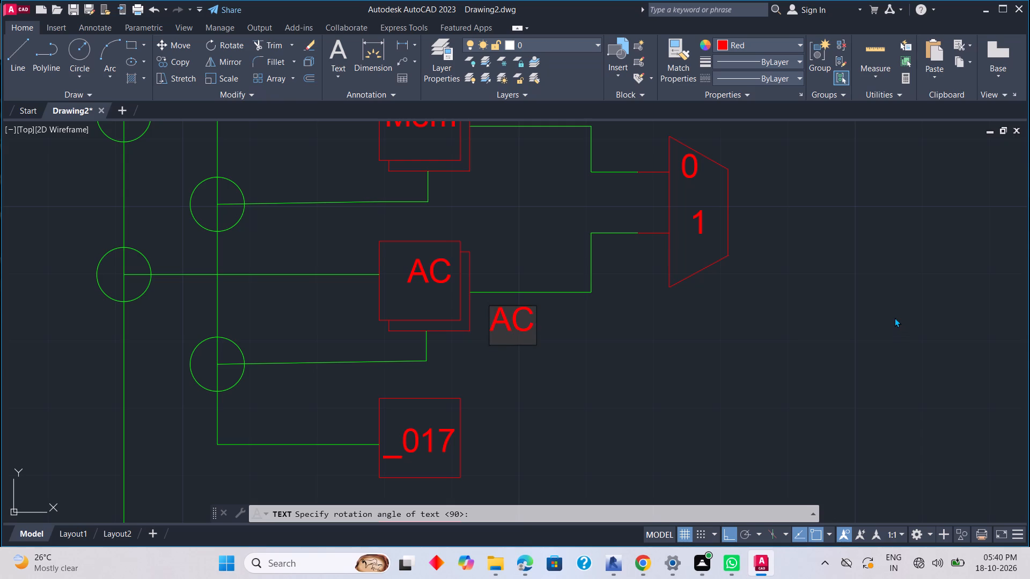
pyautogui.hotkey('shift', '_')
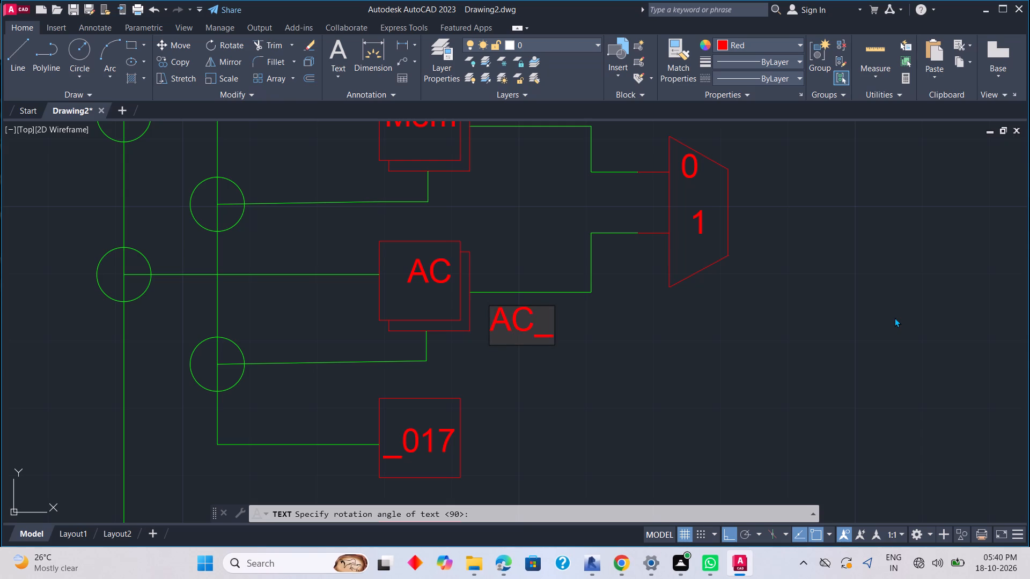
pyautogui.write('mw')
pyautogui.press('e')
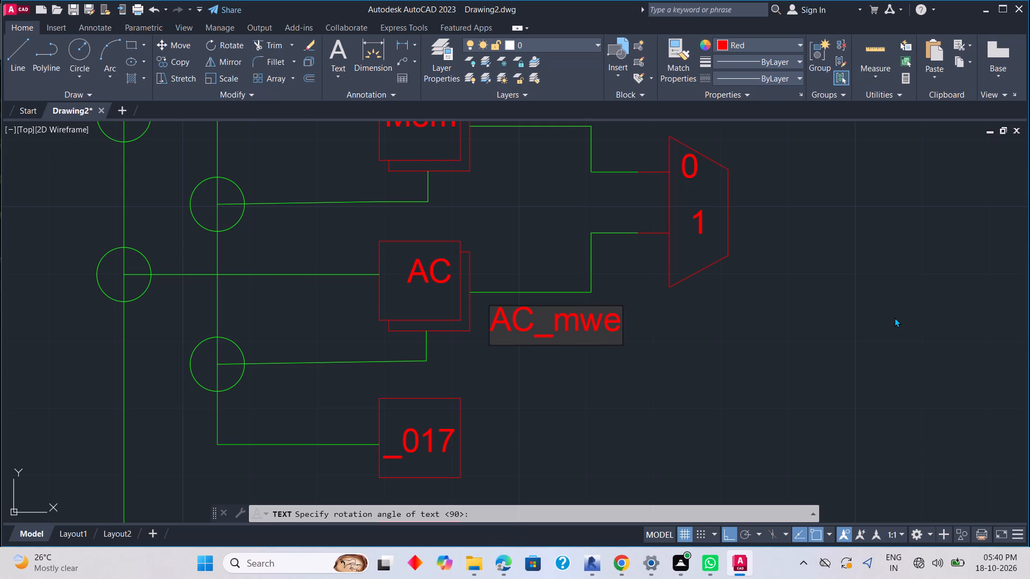
pyautogui.press(']')
pyautogui.press('BackSpace')
pyautogui.press('BackSpace')
pyautogui.press('e')
pyautogui.press('BackSpace')
pyautogui.press('BackSpace')
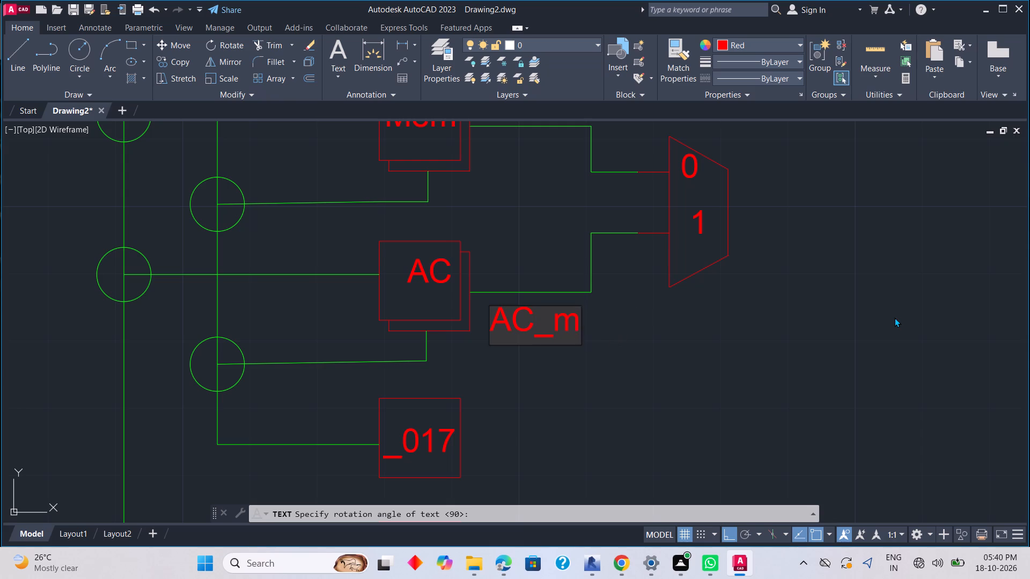
pyautogui.write('em')
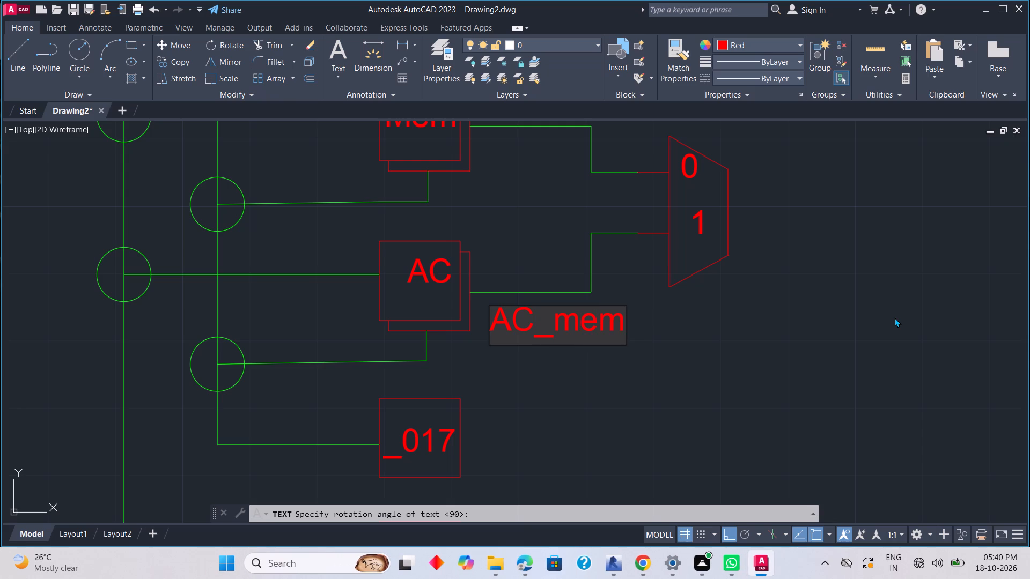
# Enter the label mem_read just above the green wire leaving the right side of the Mem block.
pyautogui.moveTo(604, 193); pyautogui.dragTo(661, 387, button='middle')
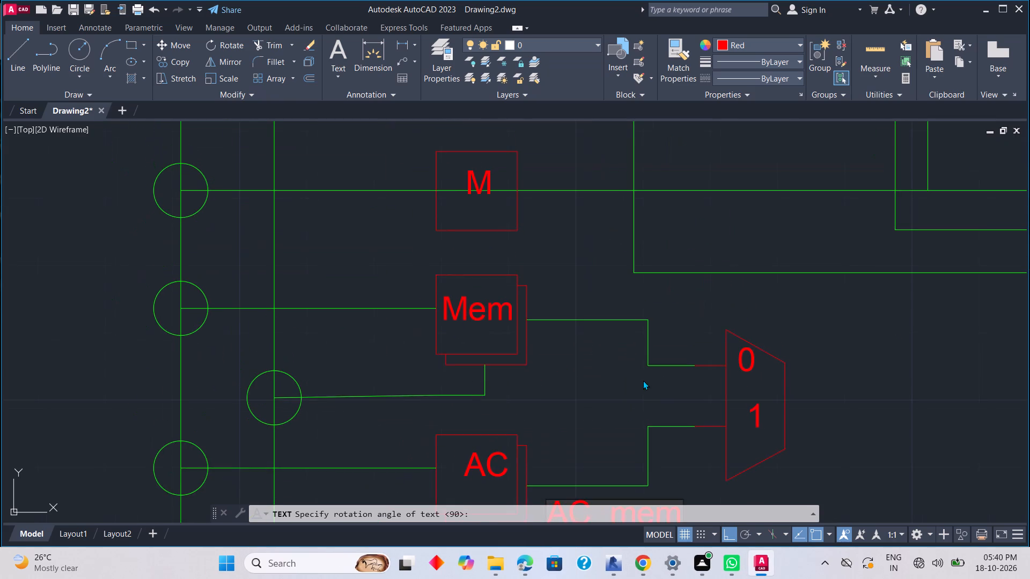
pyautogui.scroll(2, 562, 300)
pyautogui.click(518, 317)
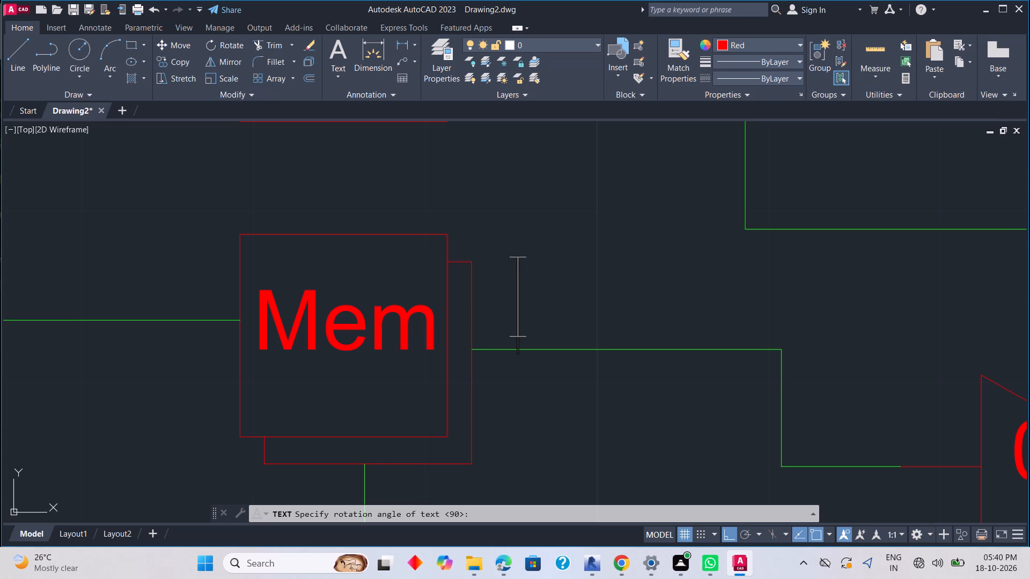
pyautogui.write('mem')
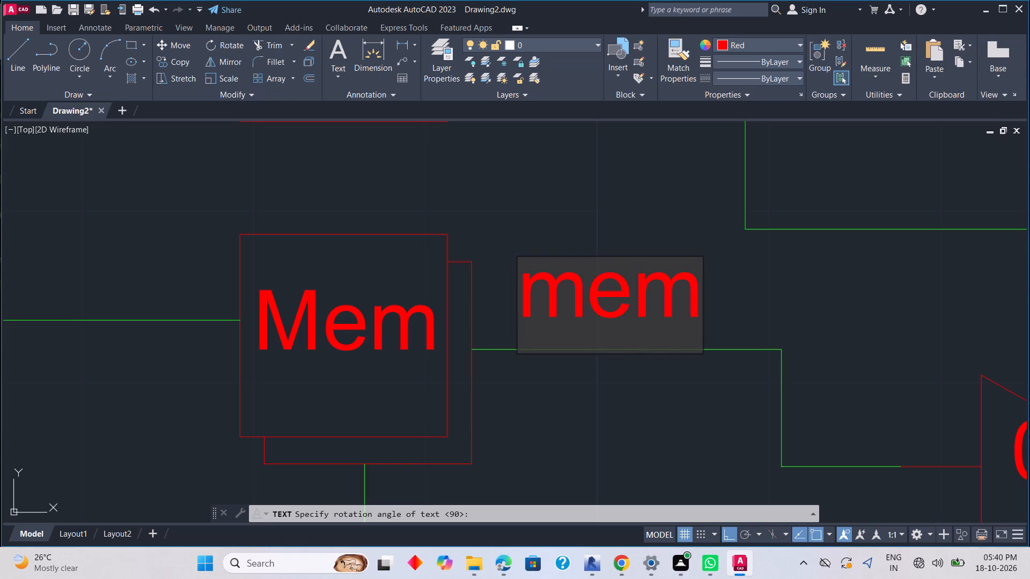
pyautogui.hotkey('shift', '_')
pyautogui.press('r')
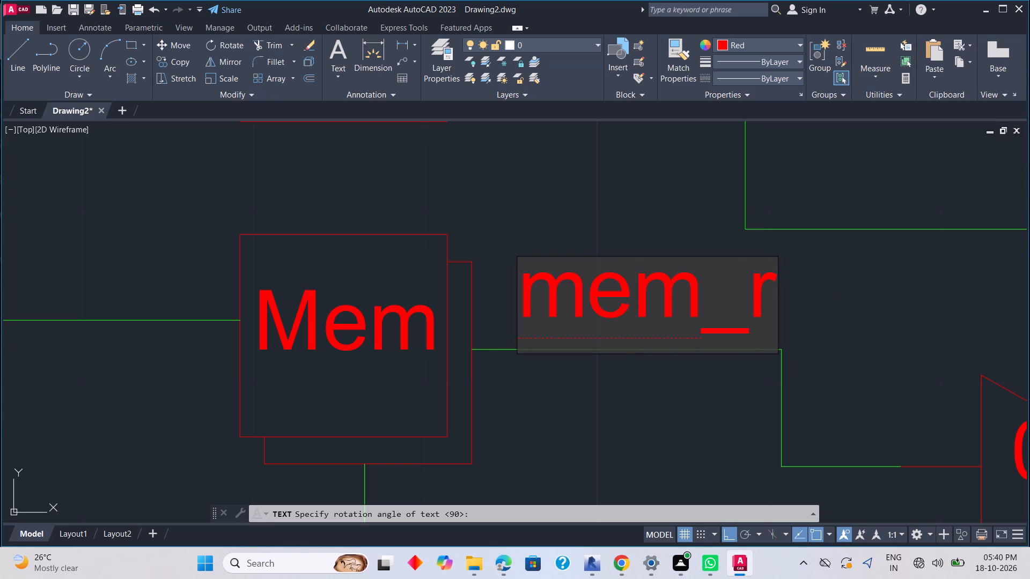
pyautogui.write('es')
pyautogui.press('BackSpace')
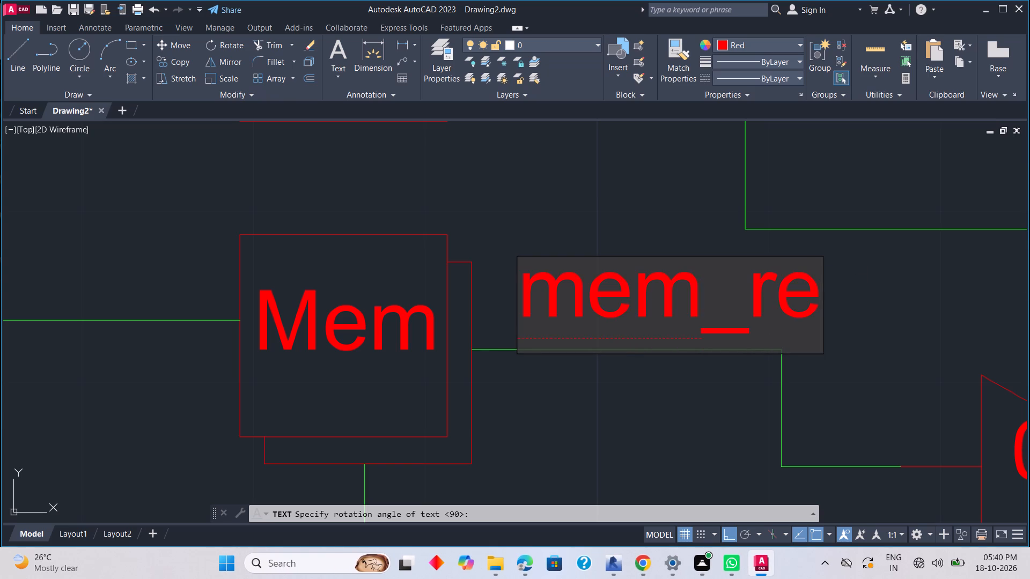
pyautogui.write('ad')
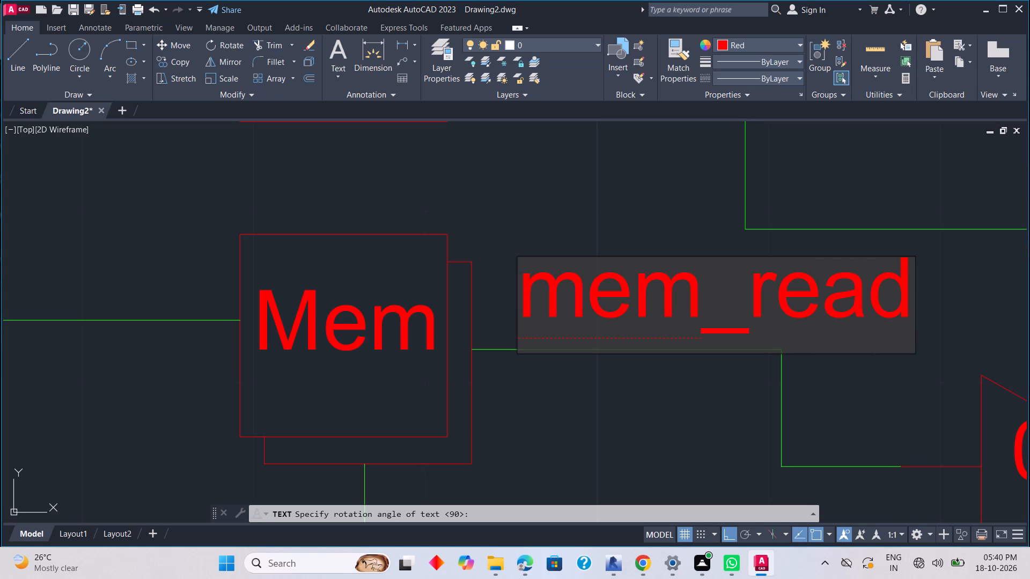
# Complete the label above the Mem block's output wire so it reads mem_read_data.
pyautogui.hotkey('shift', '_')
pyautogui.write('data')
# Enter the label read_data in the open space right of the 0/1 multiplexer fed by the Mem and AC blocks.
pyautogui.scroll(-4, 1028, 313)
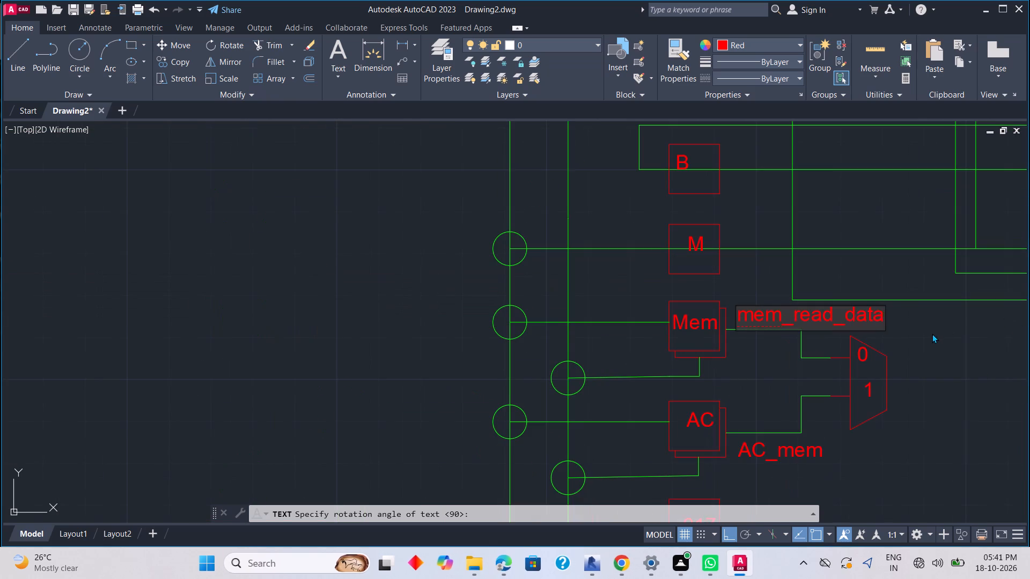
pyautogui.moveTo(932, 334); pyautogui.dragTo(830, 350, button='middle')
pyautogui.moveTo(840, 381); pyautogui.dragTo(829, 381, button='middle')
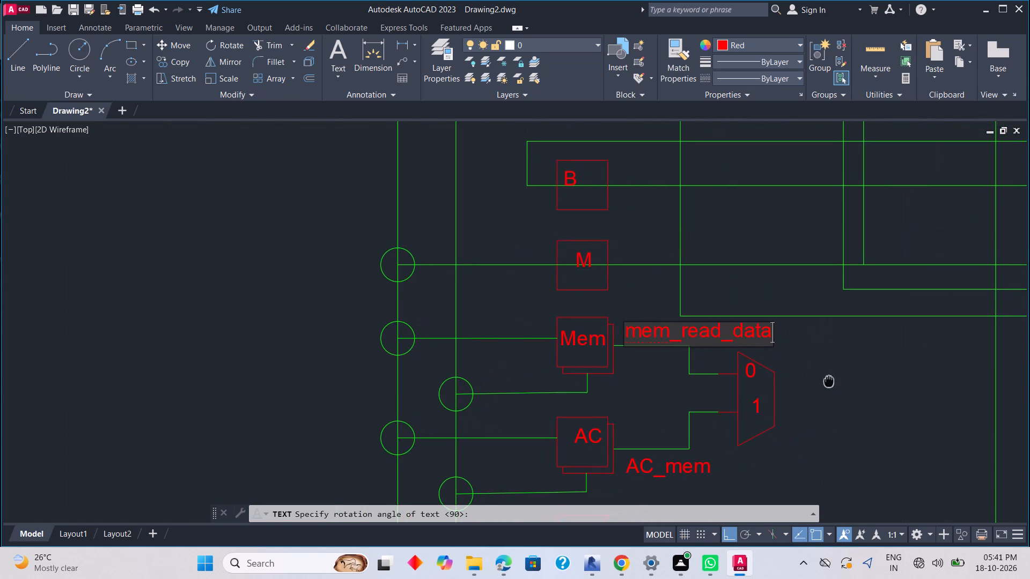
pyautogui.moveTo(829, 381); pyautogui.dragTo(642, 346, button='middle')
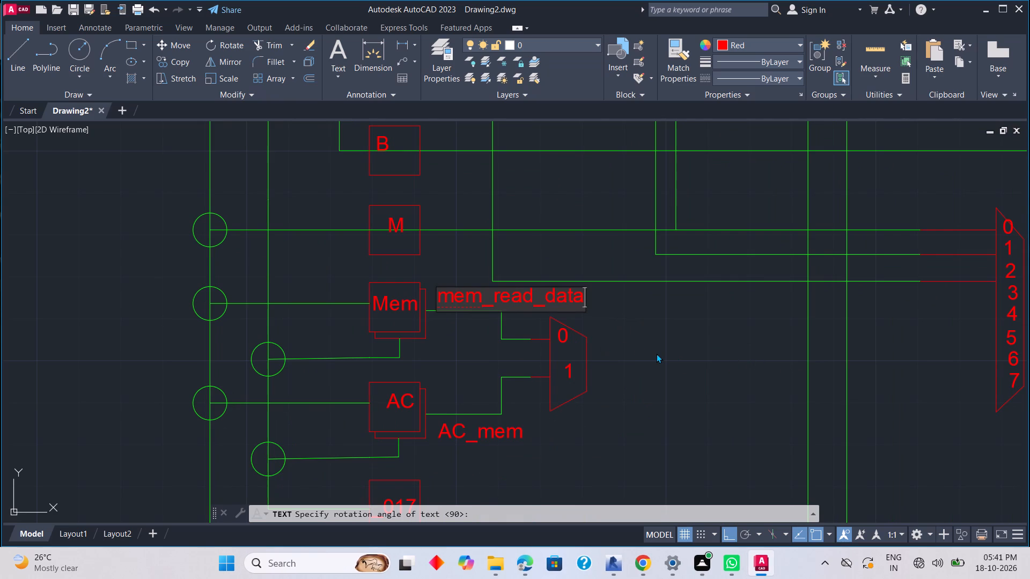
pyautogui.scroll(2, 656, 353)
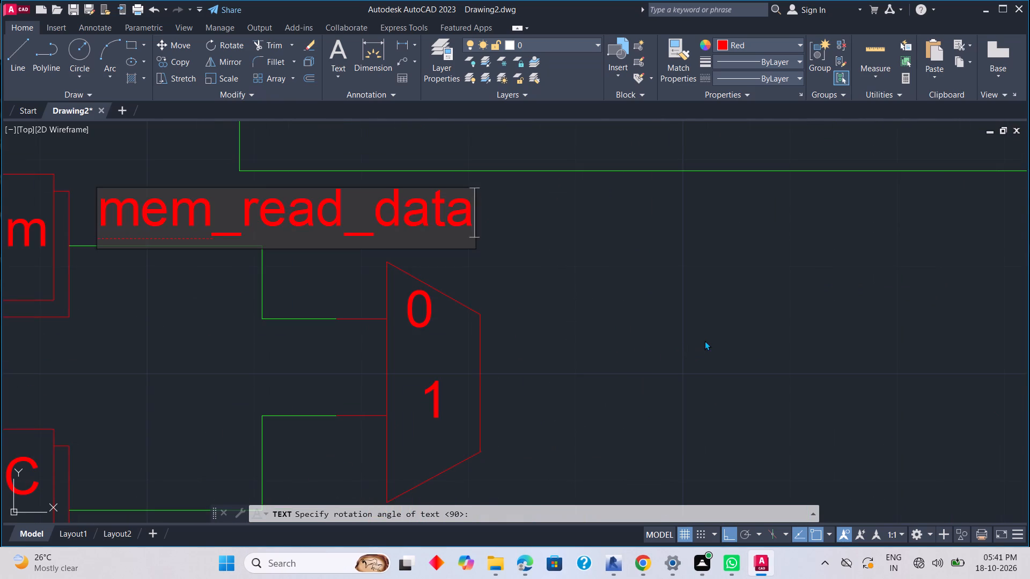
pyautogui.click(704, 340)
pyautogui.write('re')
pyautogui.press('a')
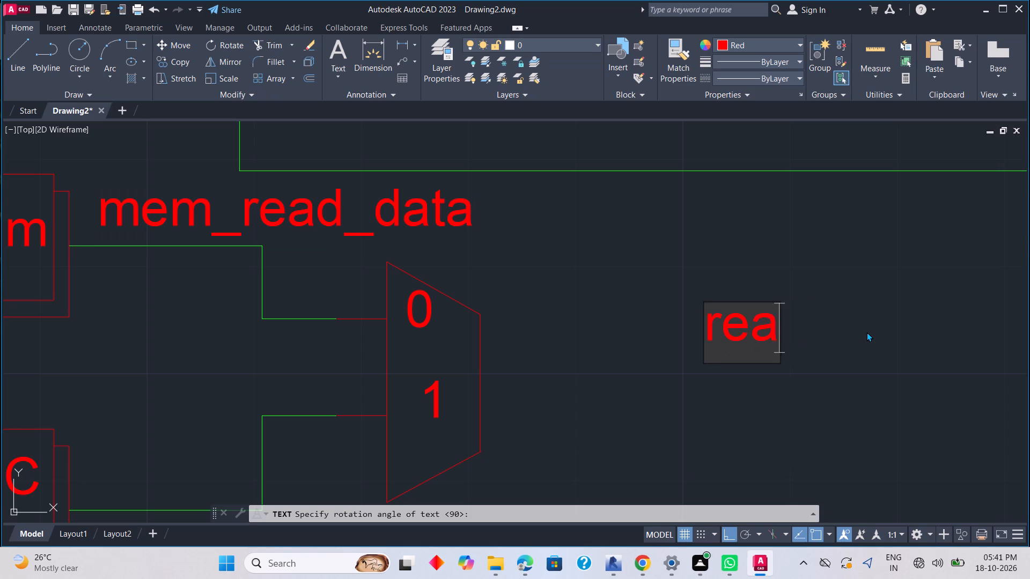
pyautogui.press('d')
pyautogui.hotkey('shift', '_')
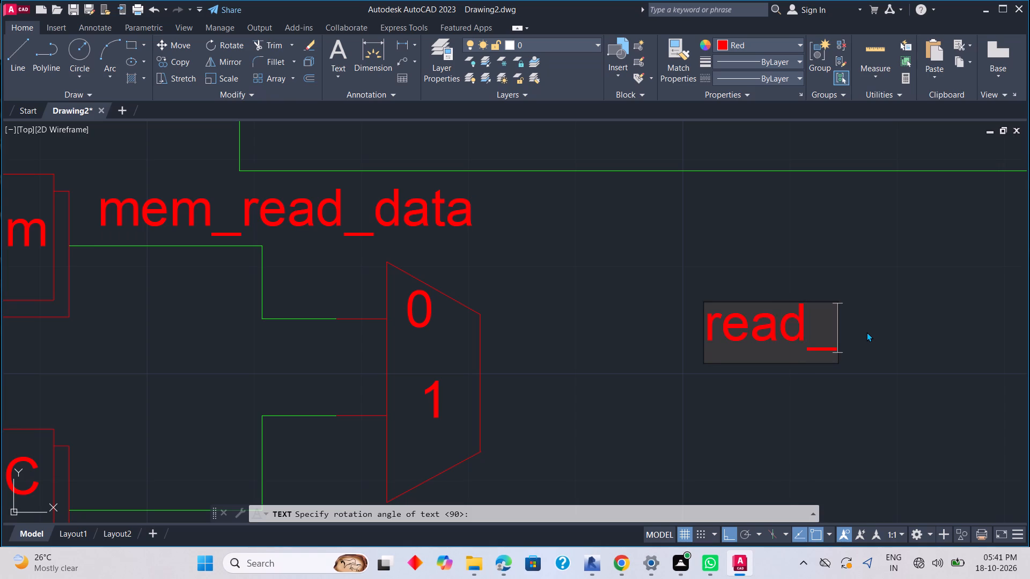
pyautogui.write('data')
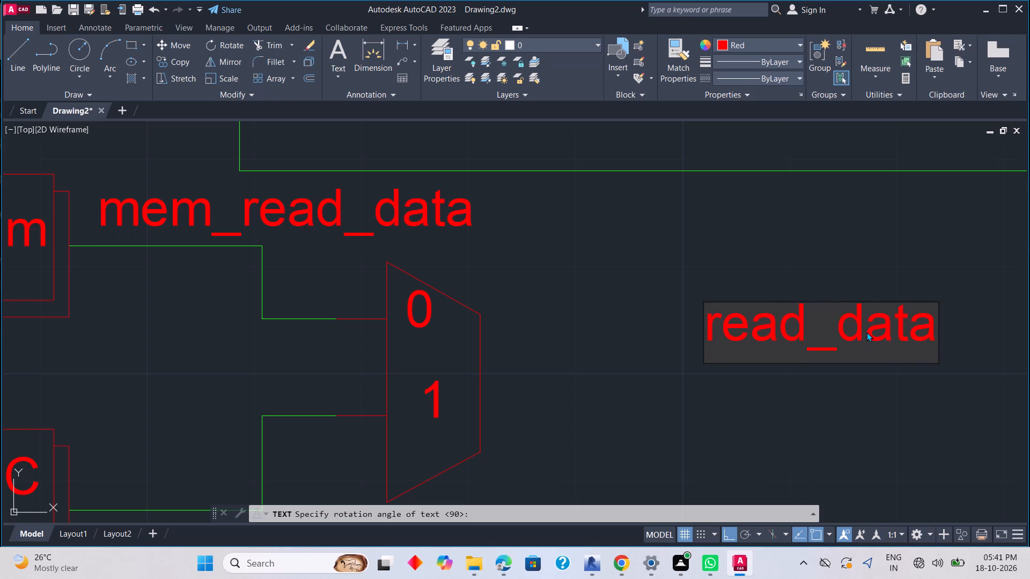
# Enter the label ACse just below and left of the upper AC block, above the BPS block.
pyautogui.scroll(-3, 617, 397)
pyautogui.moveTo(729, 367); pyautogui.dragTo(642, 407, button='middle')
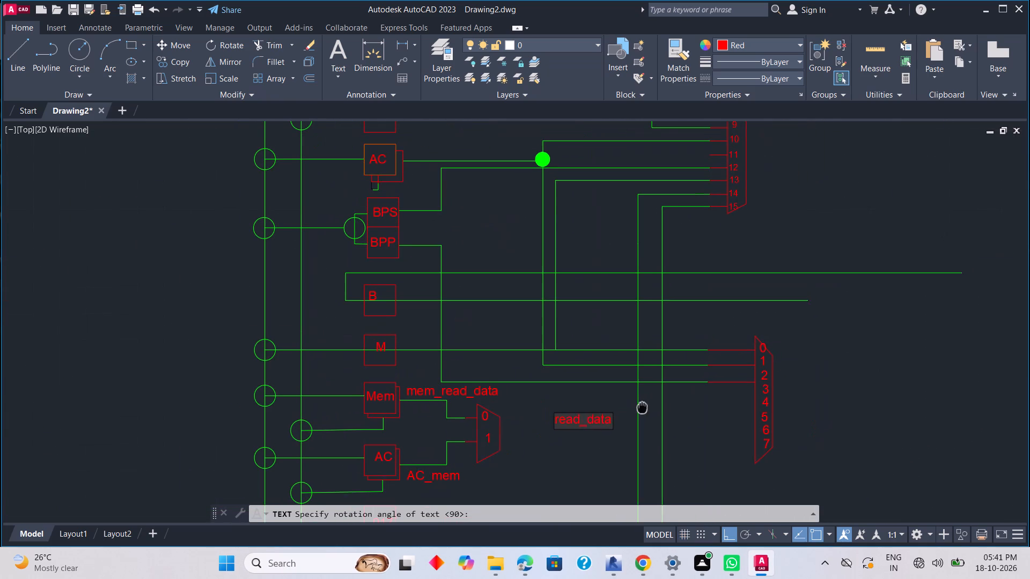
pyautogui.moveTo(642, 407); pyautogui.dragTo(642, 407, button='middle')
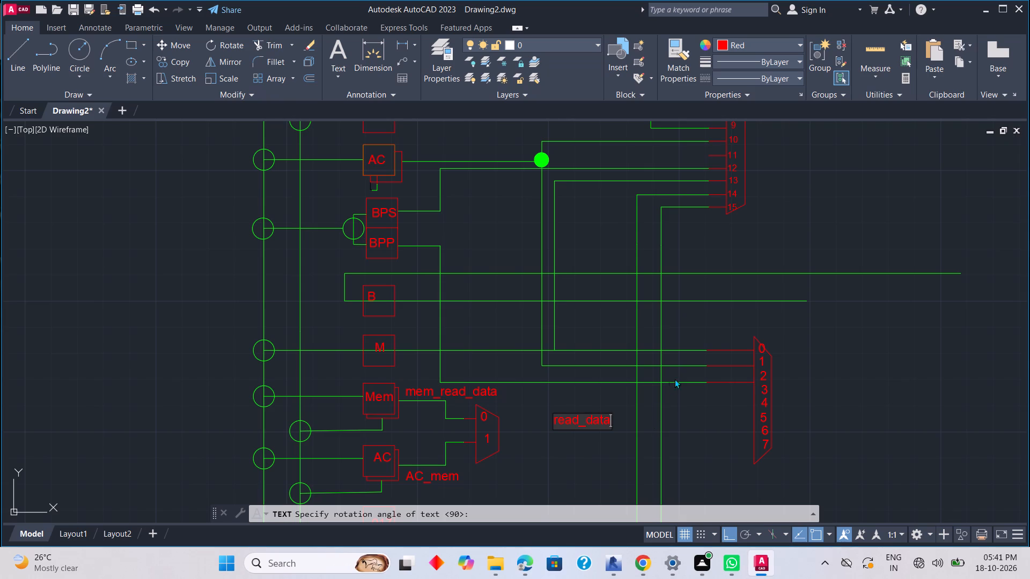
pyautogui.moveTo(623, 231); pyautogui.dragTo(619, 470, button='middle')
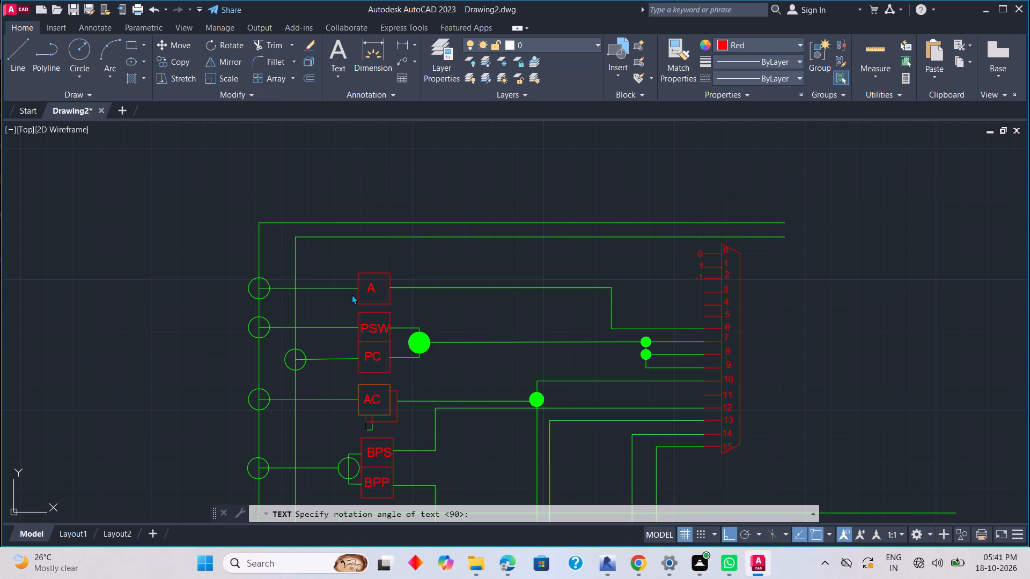
pyautogui.moveTo(358, 307); pyautogui.dragTo(333, 231, button='middle')
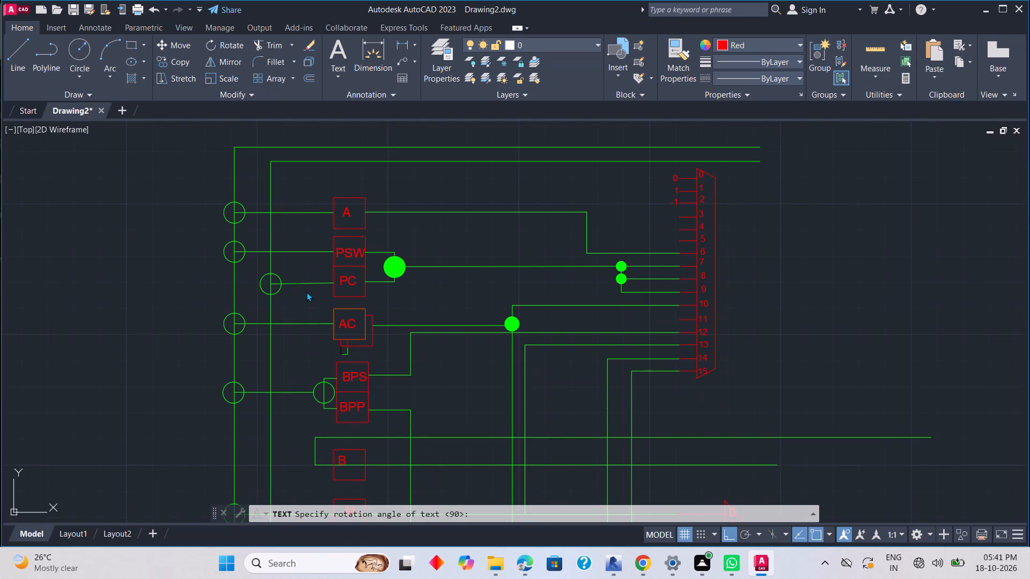
pyautogui.moveTo(279, 364); pyautogui.dragTo(303, 305, button='middle')
pyautogui.scroll(1, 313, 291)
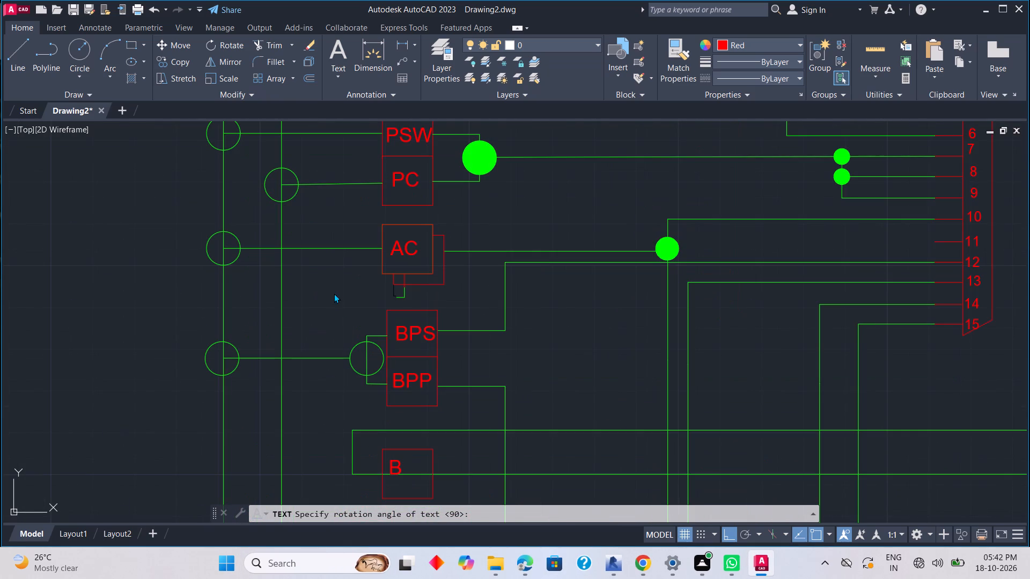
pyautogui.click(332, 292)
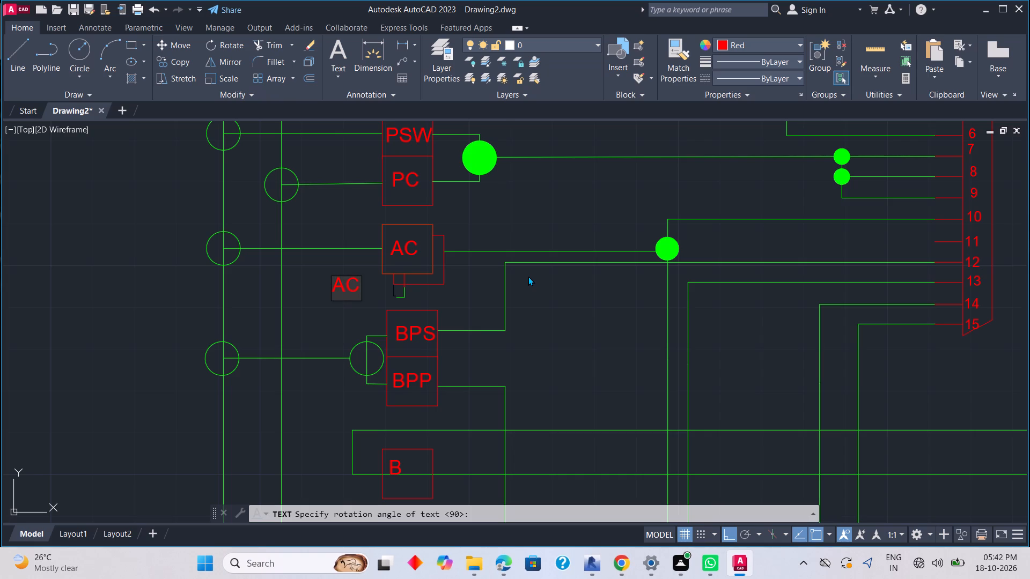
pyautogui.write('se')
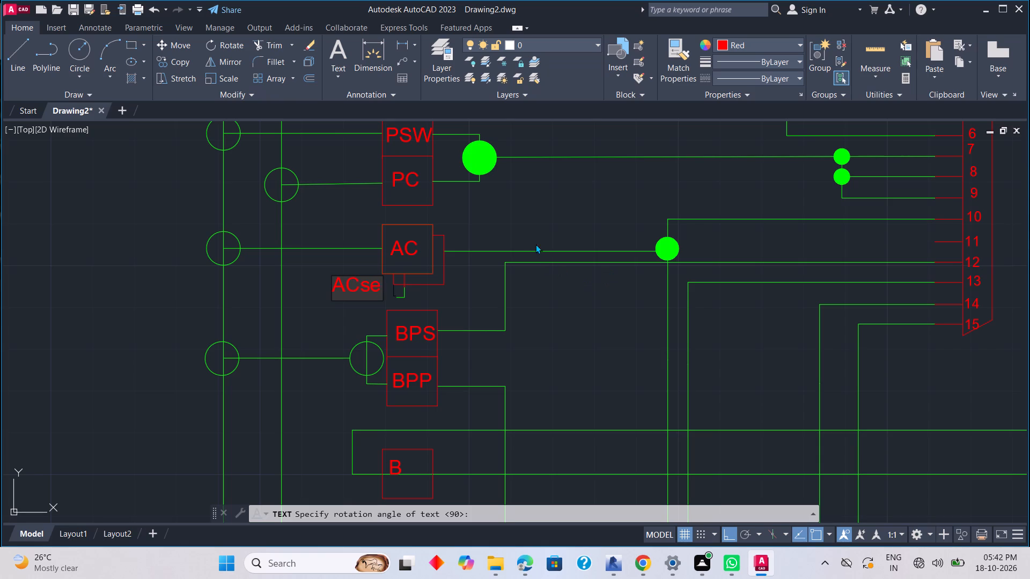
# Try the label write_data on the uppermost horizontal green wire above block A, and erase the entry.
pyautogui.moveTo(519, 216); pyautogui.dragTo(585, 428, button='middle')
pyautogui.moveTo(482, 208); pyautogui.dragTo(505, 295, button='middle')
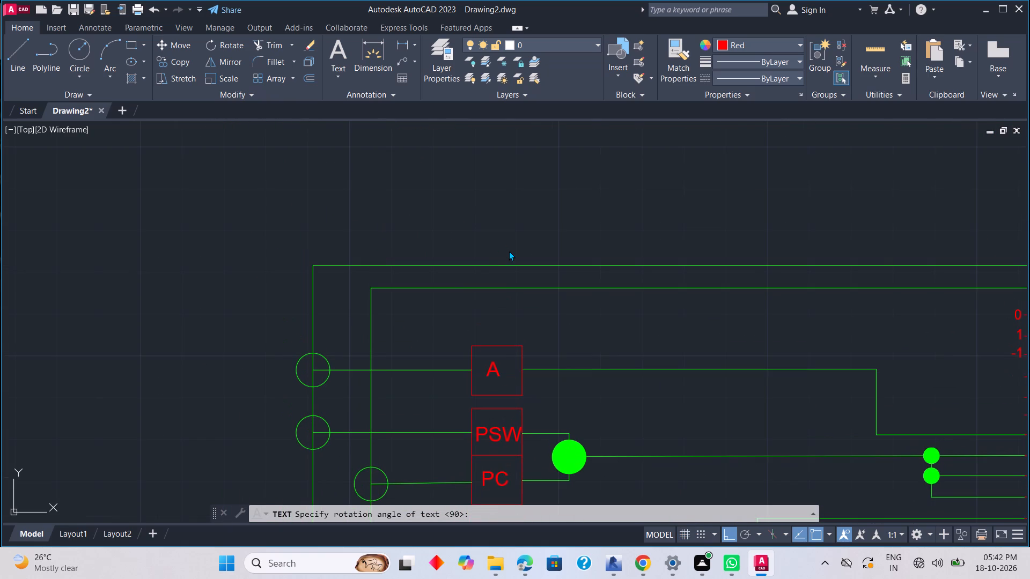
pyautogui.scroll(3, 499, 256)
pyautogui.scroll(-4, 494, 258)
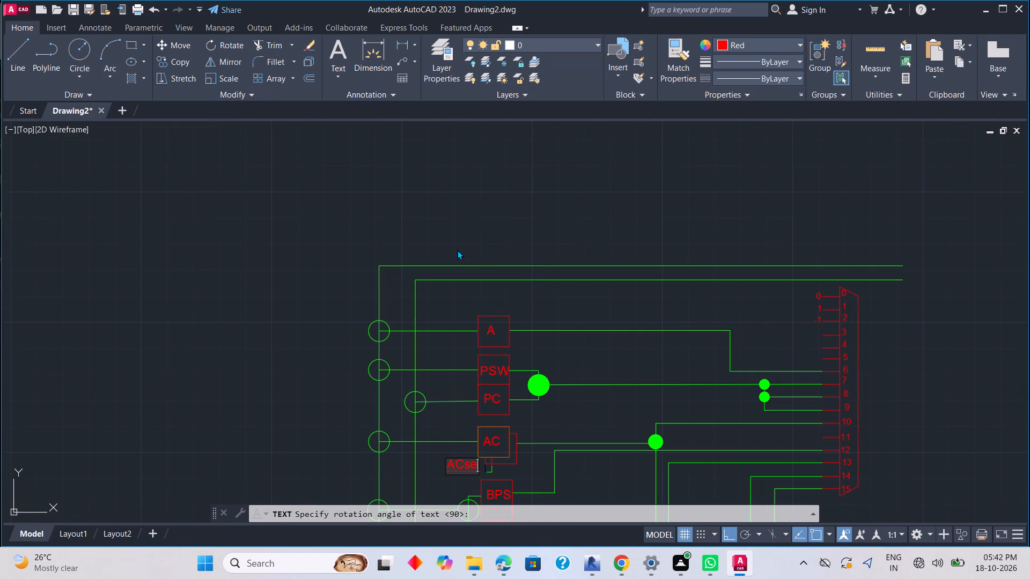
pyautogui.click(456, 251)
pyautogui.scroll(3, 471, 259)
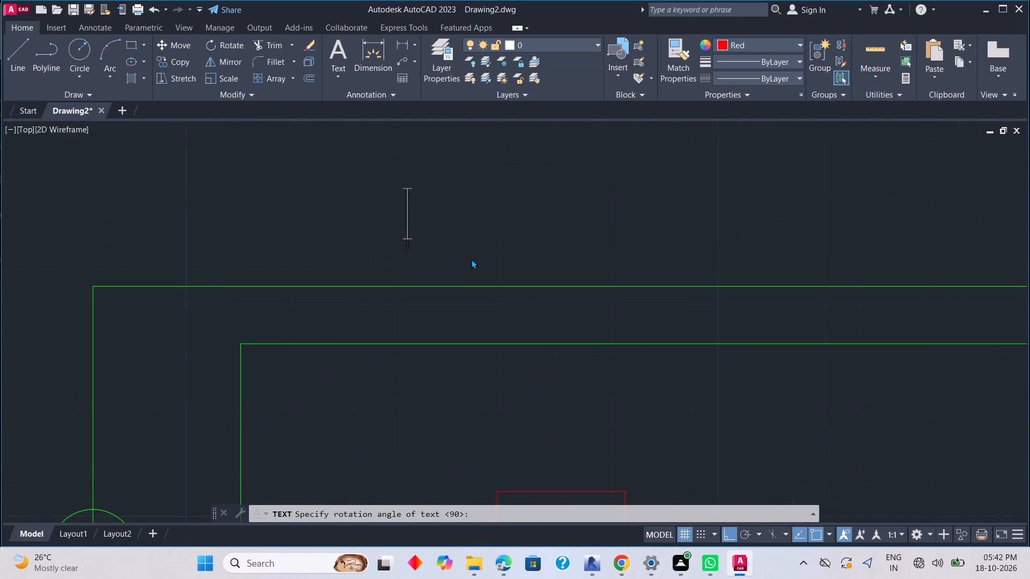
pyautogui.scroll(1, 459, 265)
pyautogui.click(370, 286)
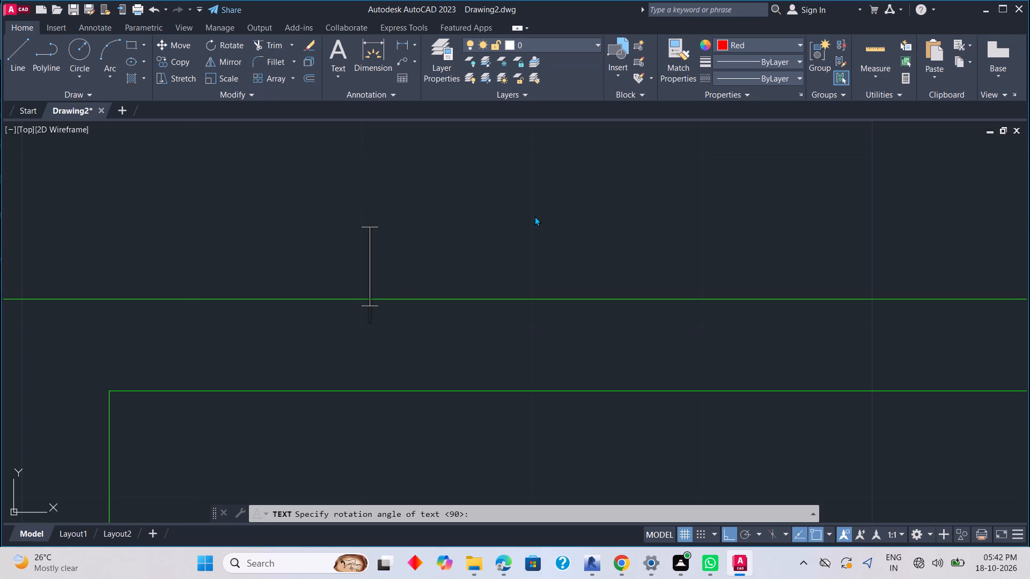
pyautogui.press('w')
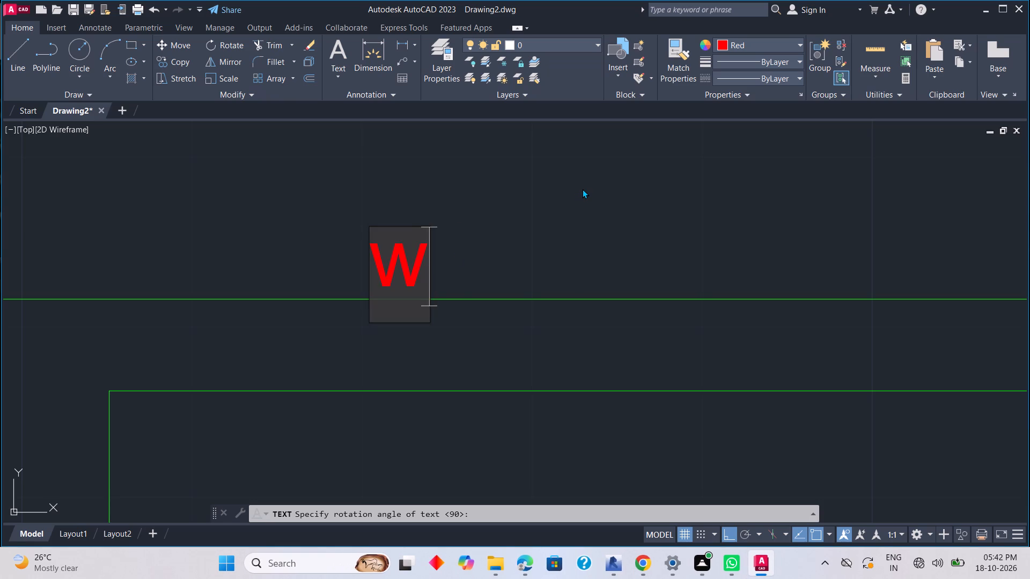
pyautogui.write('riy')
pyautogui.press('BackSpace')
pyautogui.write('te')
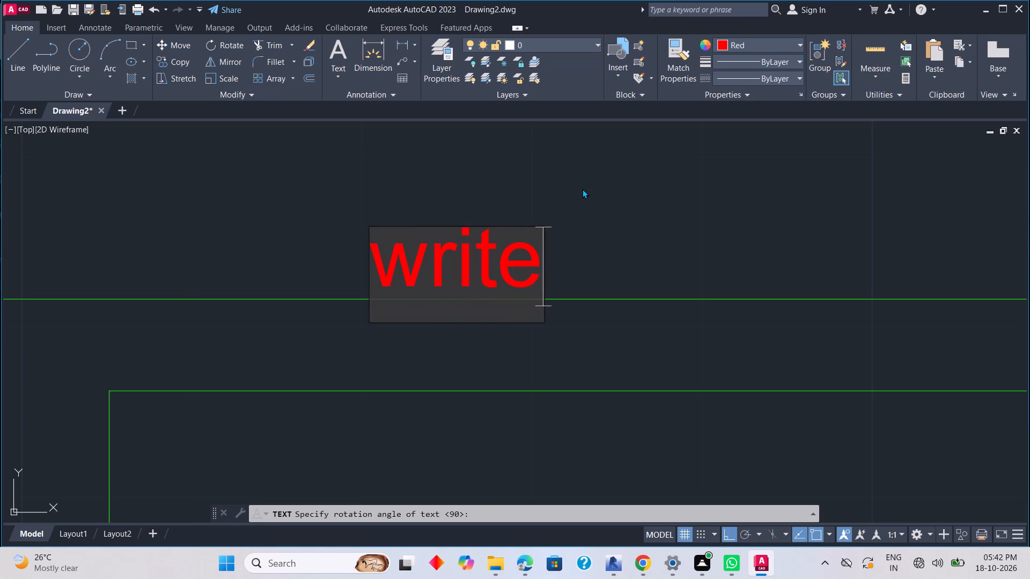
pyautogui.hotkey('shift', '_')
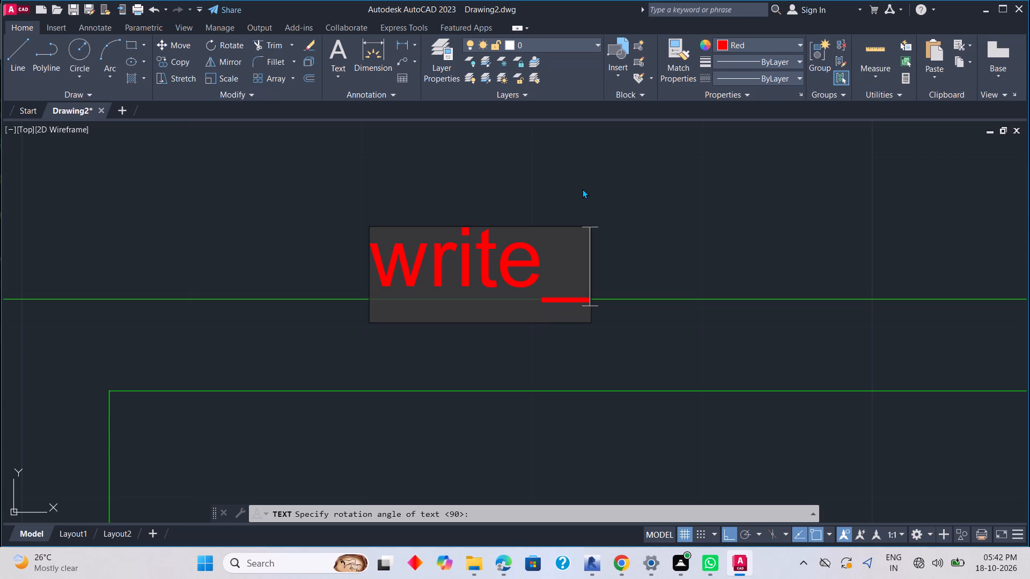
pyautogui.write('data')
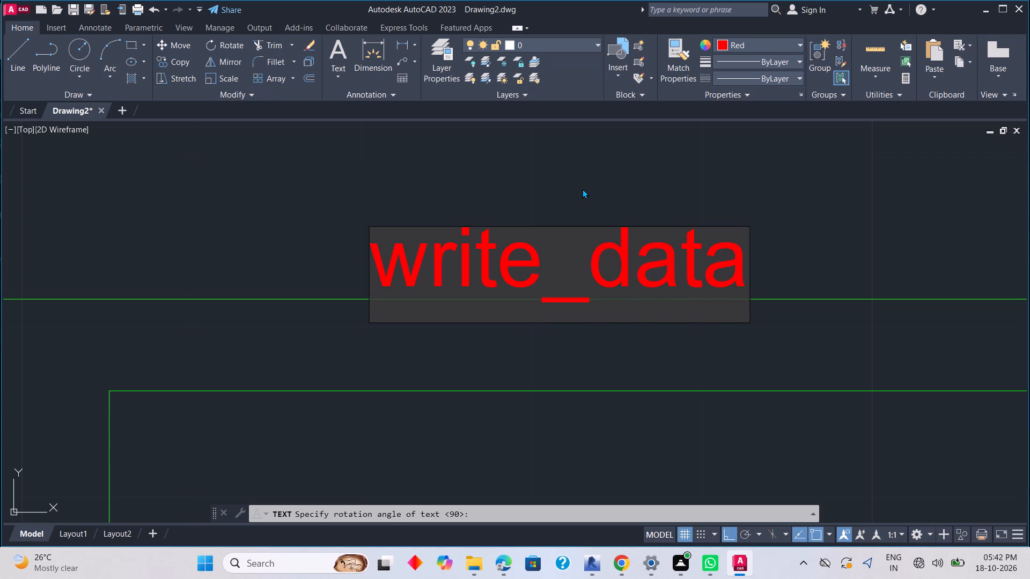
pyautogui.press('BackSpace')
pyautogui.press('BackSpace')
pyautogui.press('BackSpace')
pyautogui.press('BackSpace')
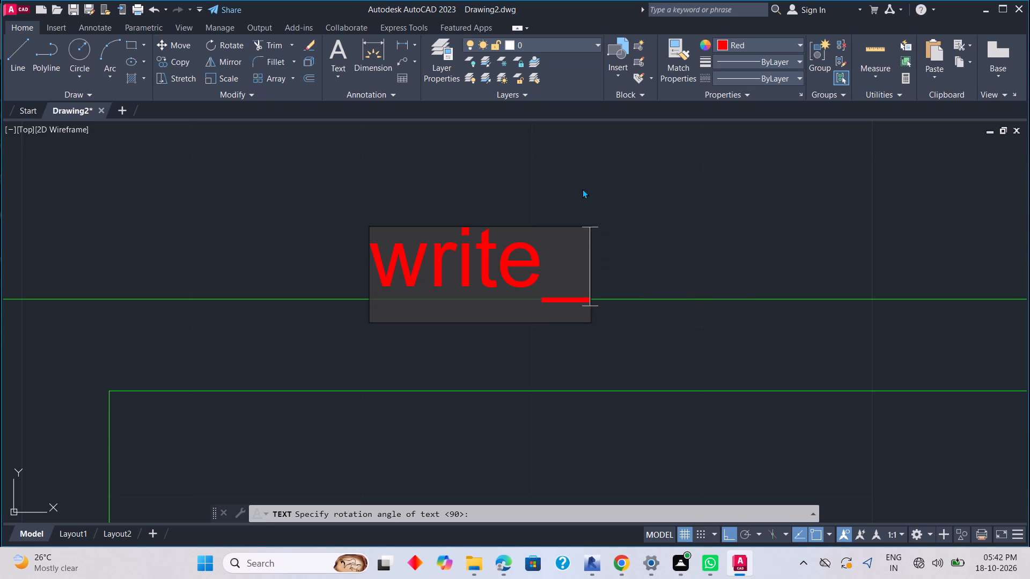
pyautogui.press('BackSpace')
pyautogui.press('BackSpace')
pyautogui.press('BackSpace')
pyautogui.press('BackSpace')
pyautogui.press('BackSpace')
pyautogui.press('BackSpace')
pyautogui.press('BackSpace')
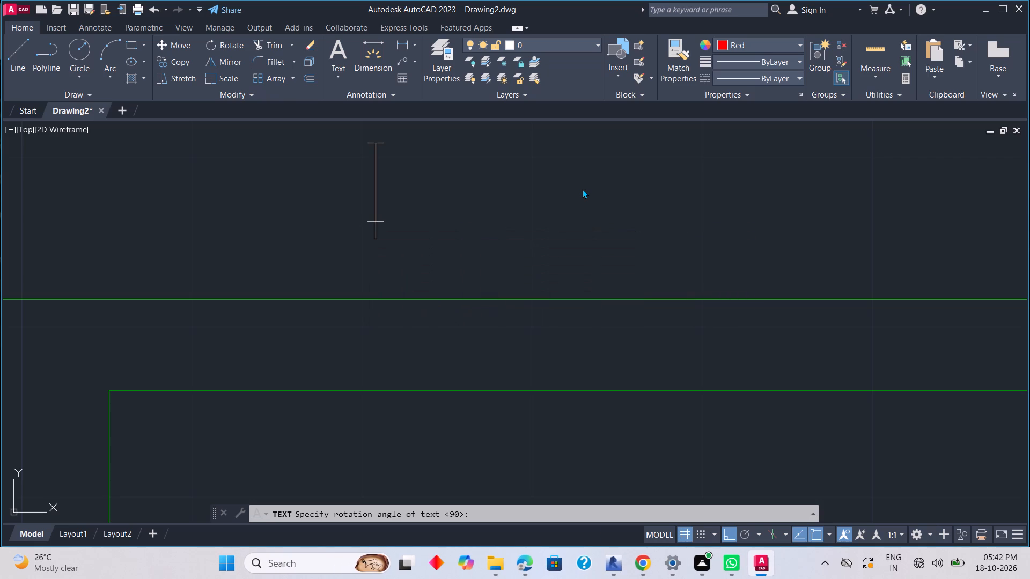
# Enter the label write_data just above the uppermost horizontal green wire, over block A.
pyautogui.click(379, 279)
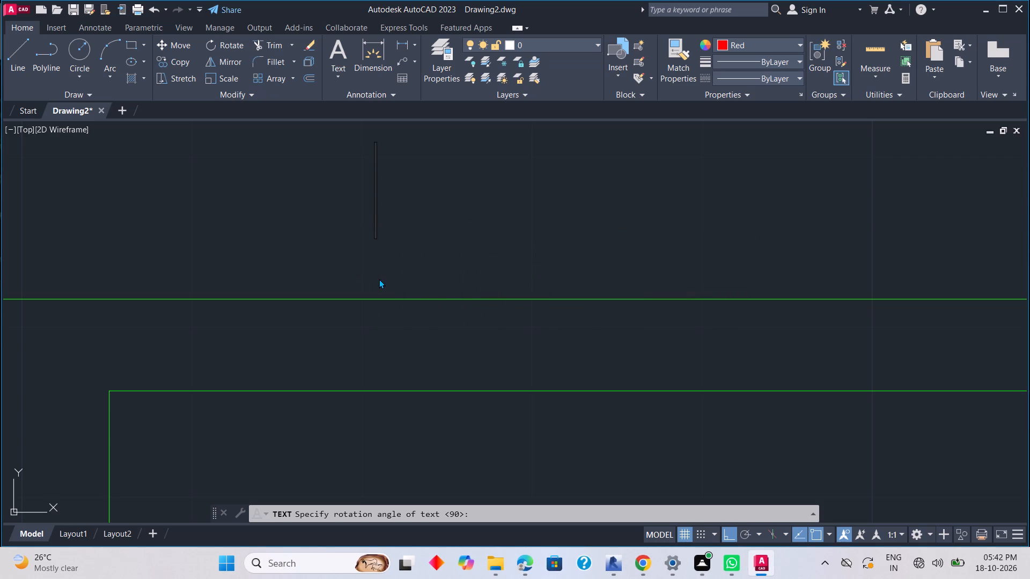
pyautogui.click(369, 273)
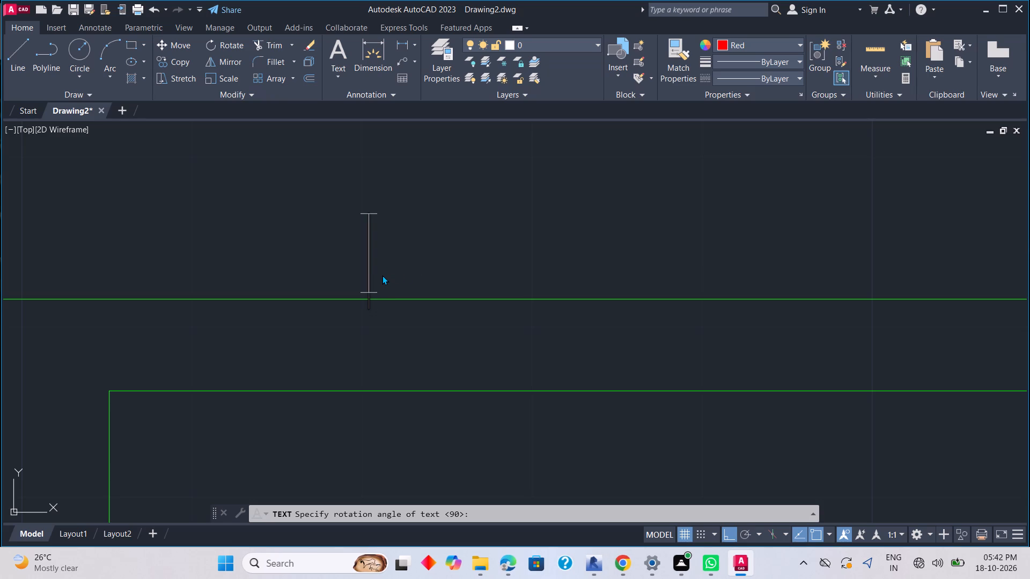
pyautogui.write('we')
pyautogui.press('BackSpace')
pyautogui.write('rit')
pyautogui.press('e')
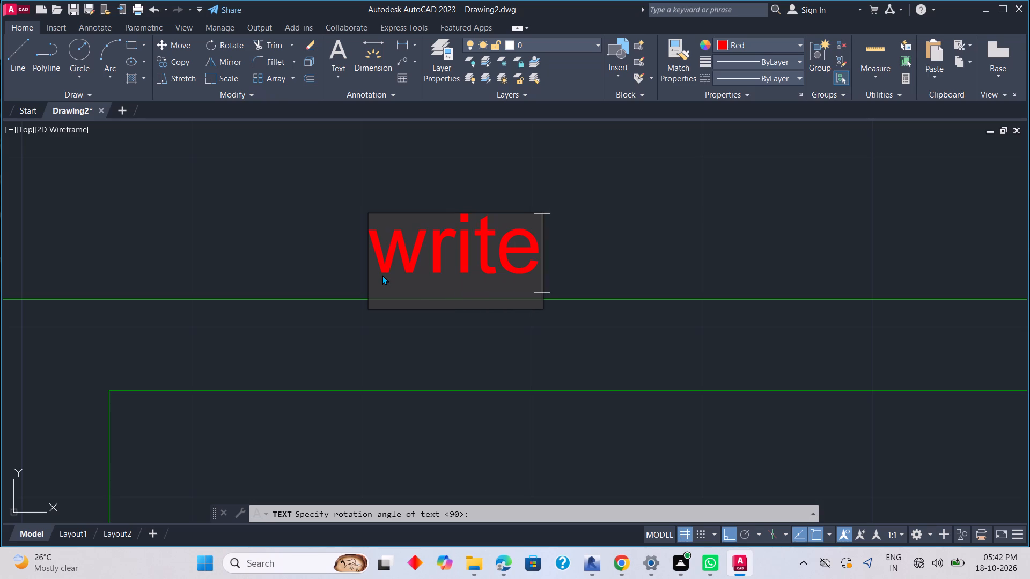
pyautogui.hotkey('shift', '_')
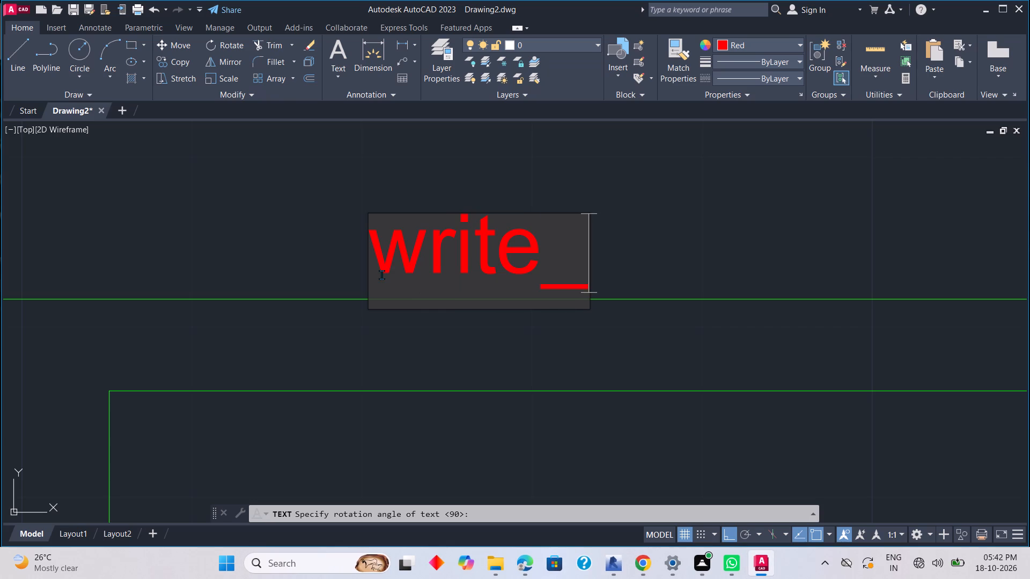
pyautogui.write('data')
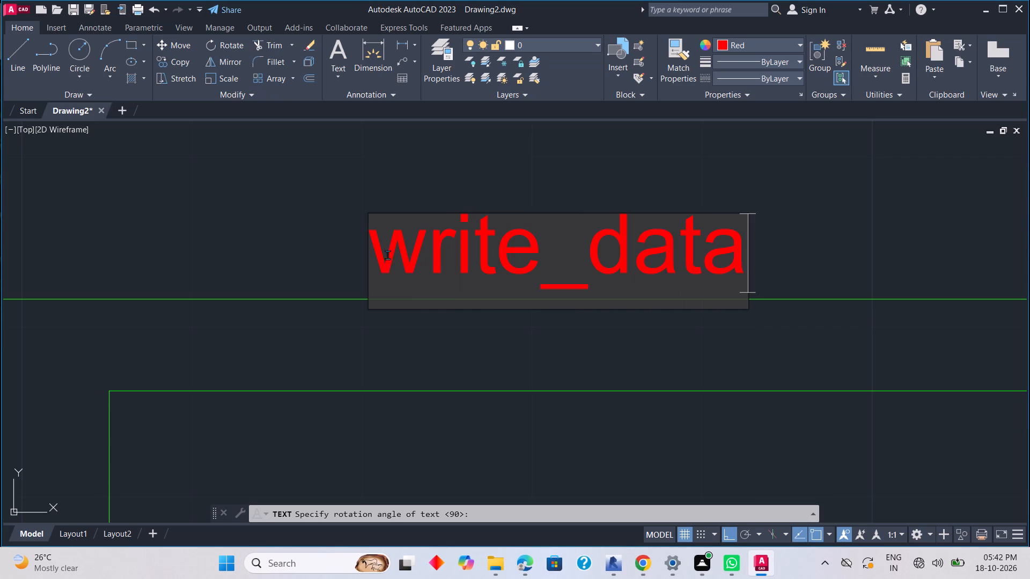
# Enter the label mem_addr between the two uppermost horizontal green wires, further along from write_data.
pyautogui.scroll(-3, 475, 271)
pyautogui.moveTo(553, 298); pyautogui.dragTo(182, 310, button='middle')
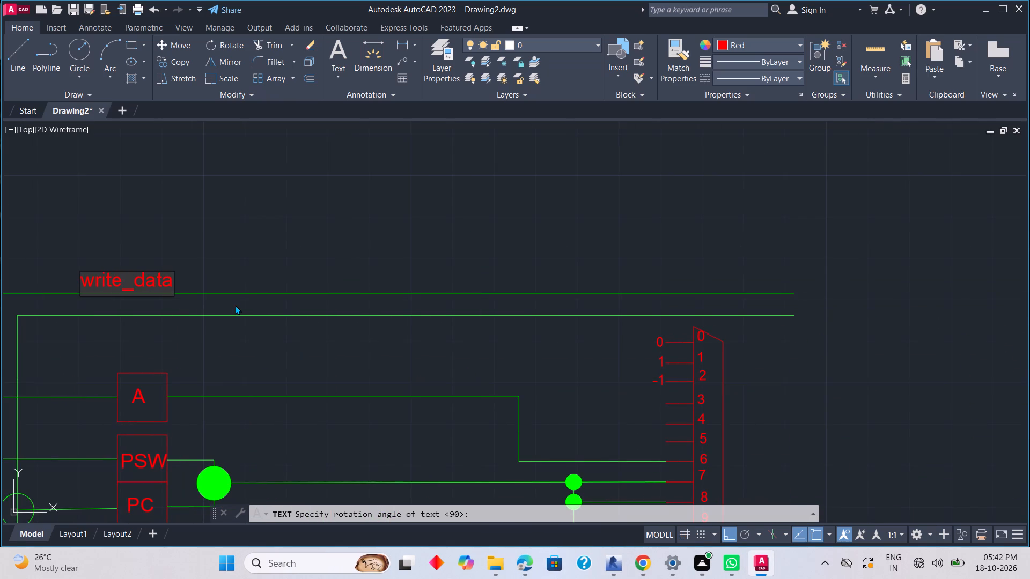
pyautogui.scroll(1, 274, 310)
pyautogui.scroll(-1, 274, 310)
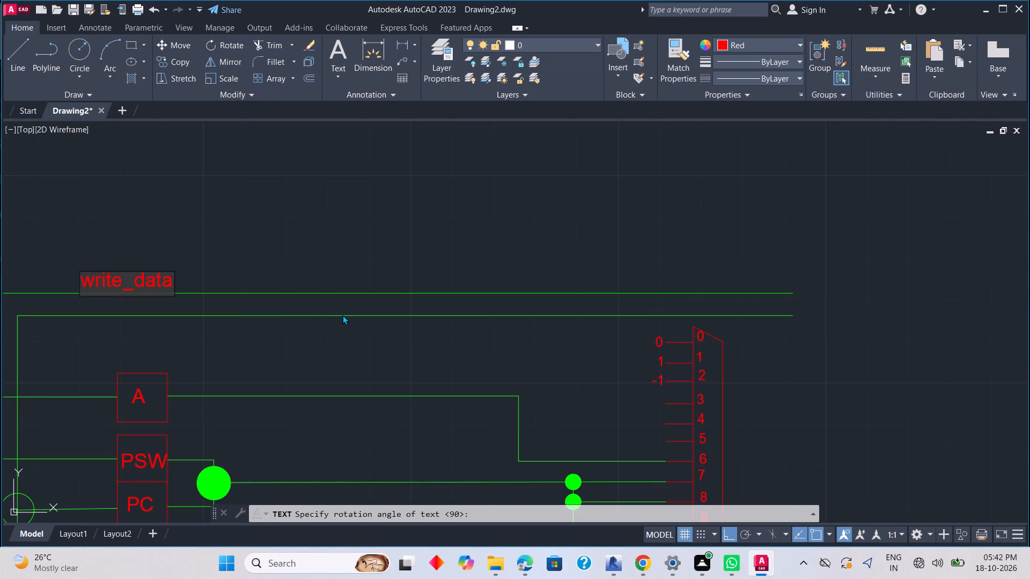
pyautogui.scroll(2, 342, 314)
pyautogui.click(346, 306)
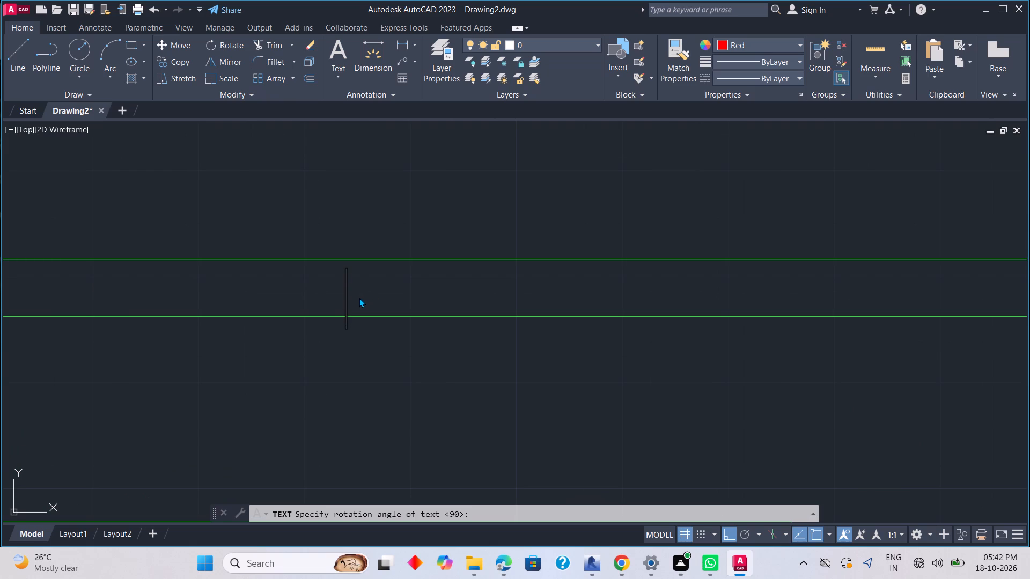
pyautogui.click(359, 298)
pyautogui.write('mem')
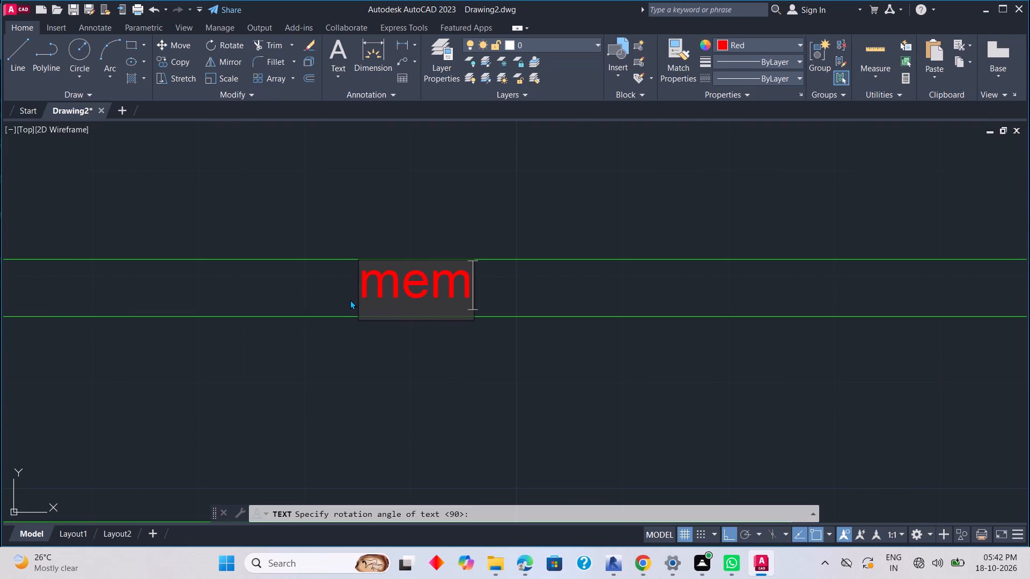
pyautogui.hotkey('shift', '_')
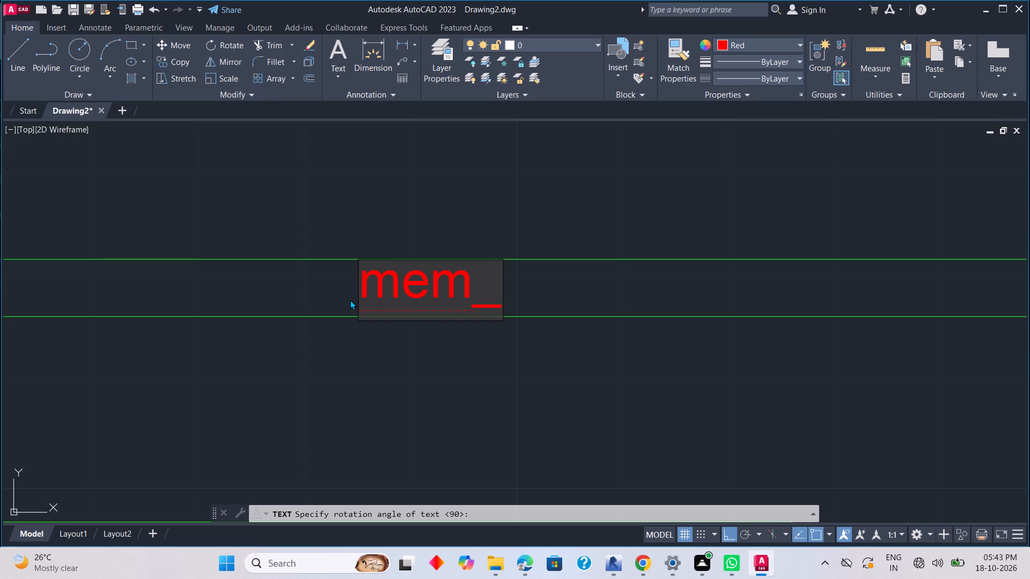
pyautogui.write('addr')
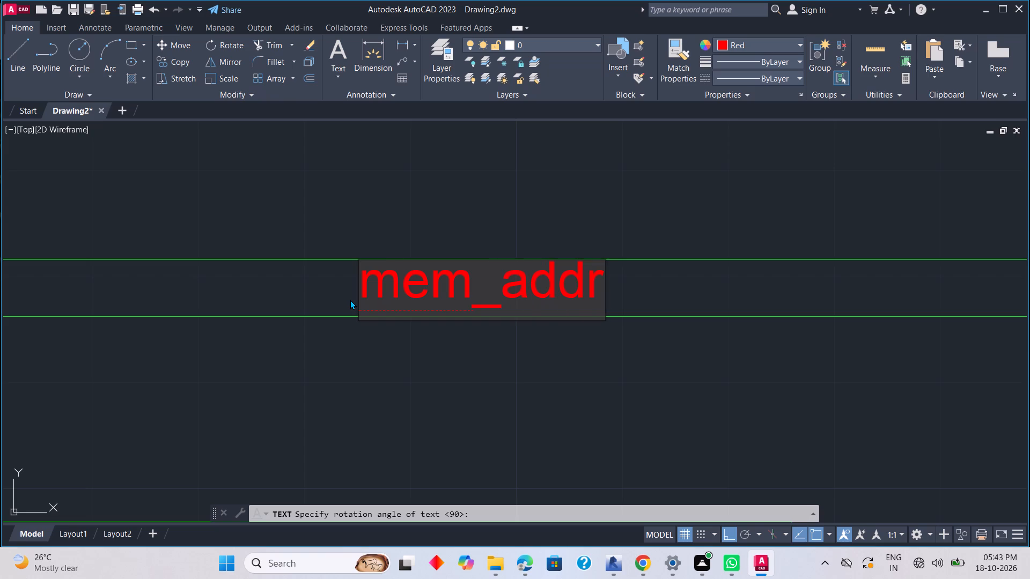
# Enter the label jrst_1000 just left of input 3 on the upper 16-input multiplexer.
pyautogui.scroll(-5, 494, 397)
pyautogui.moveTo(583, 391); pyautogui.dragTo(500, 233, button='middle')
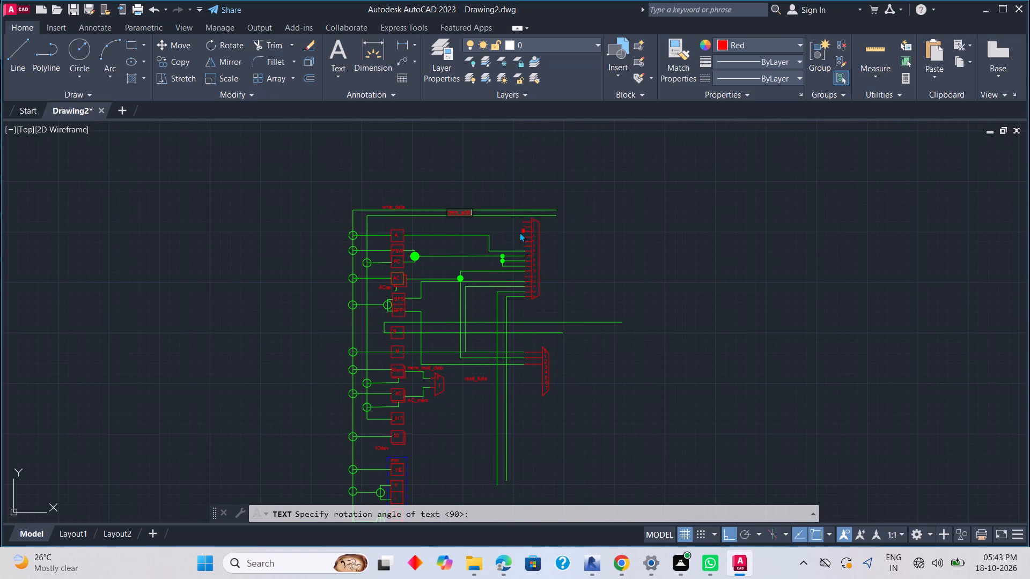
pyautogui.scroll(4, 519, 232)
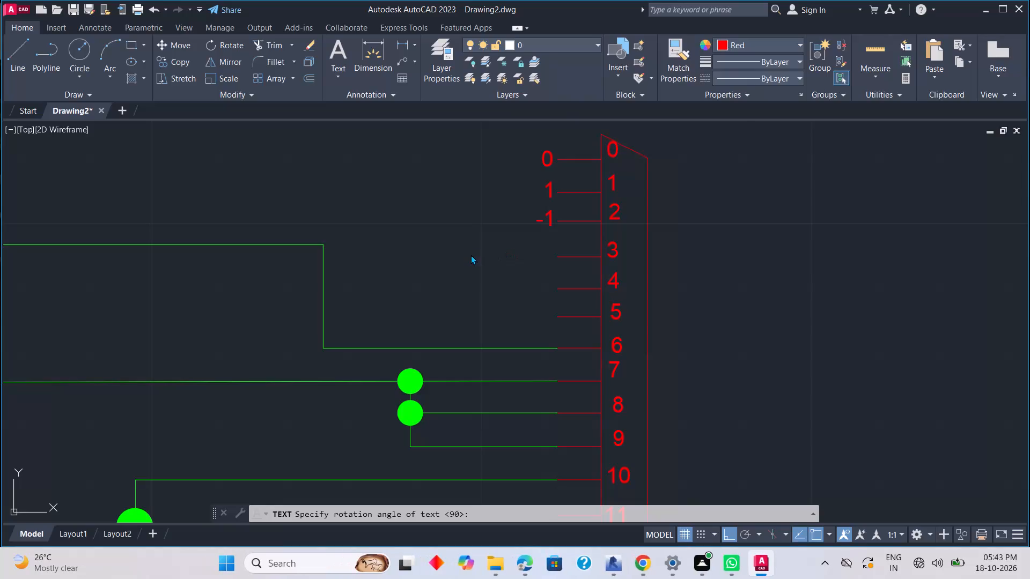
pyautogui.click(427, 260)
pyautogui.write('ji')
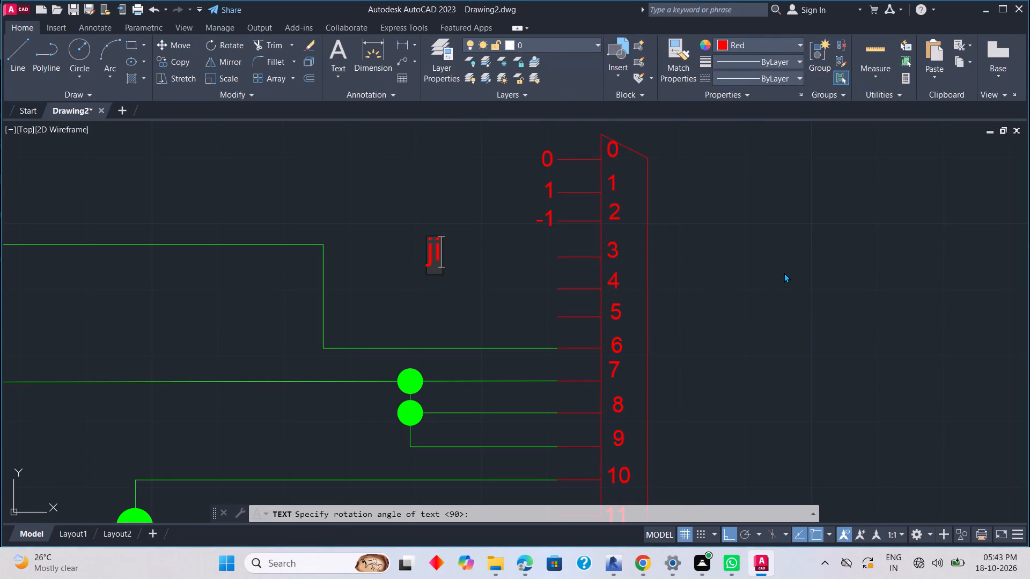
pyautogui.press('BackSpace')
pyautogui.write('rst')
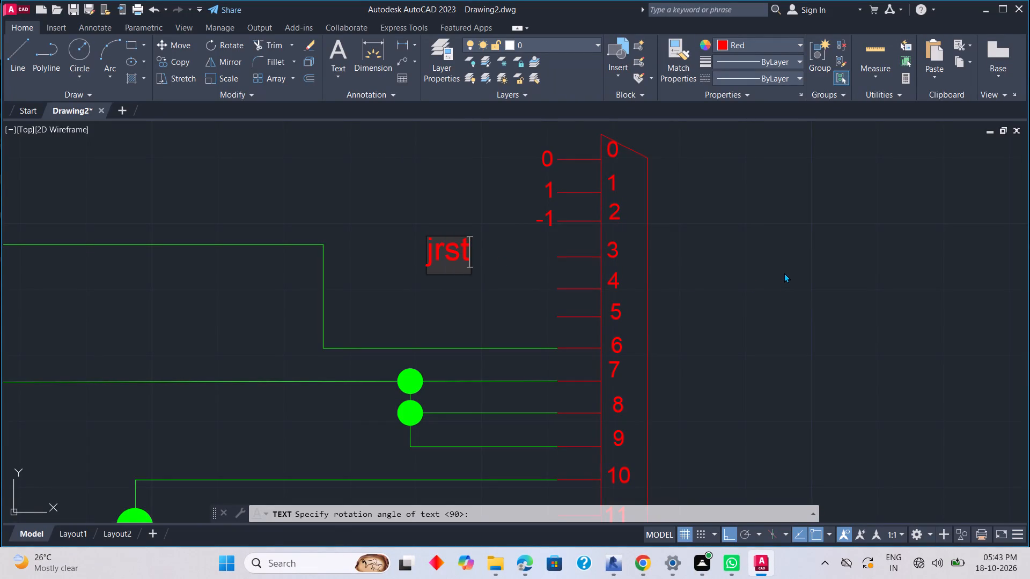
pyautogui.hotkey('shift', '_')
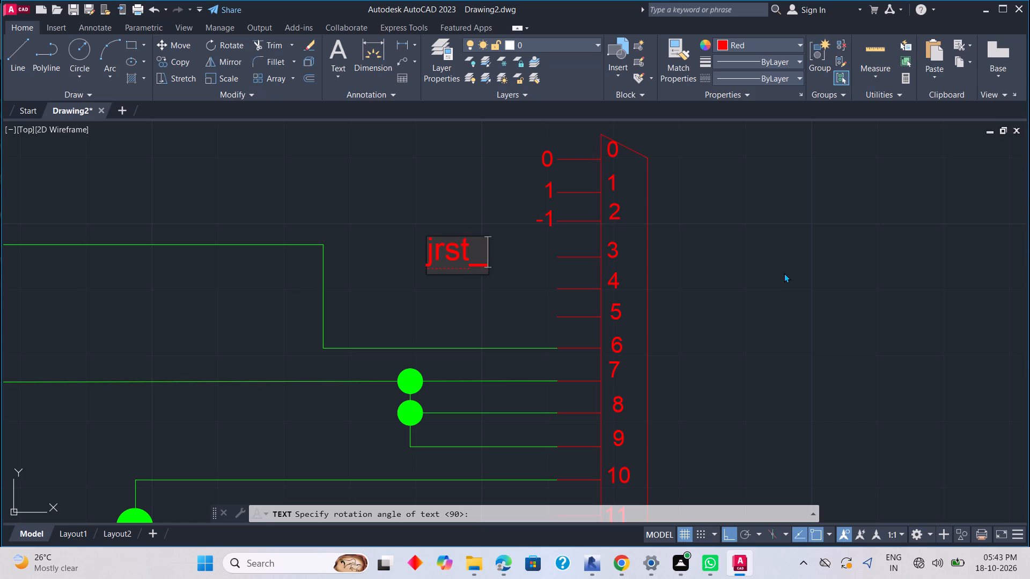
pyautogui.write('1000')
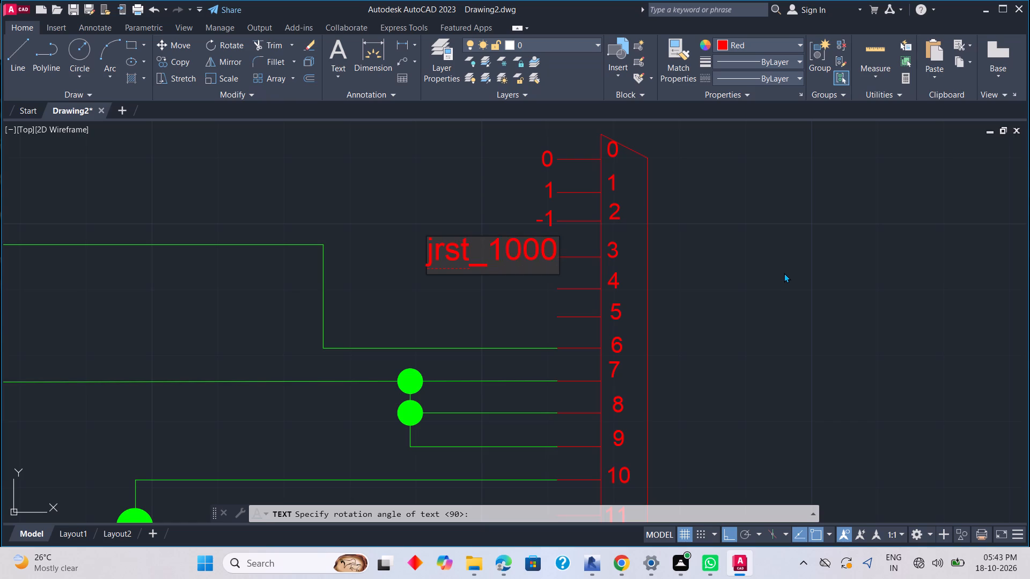
# Enter the label sign(Malu) below jrst_1000, beside input 4 of the upper multiplexer.
pyautogui.scroll(2, 453, 311)
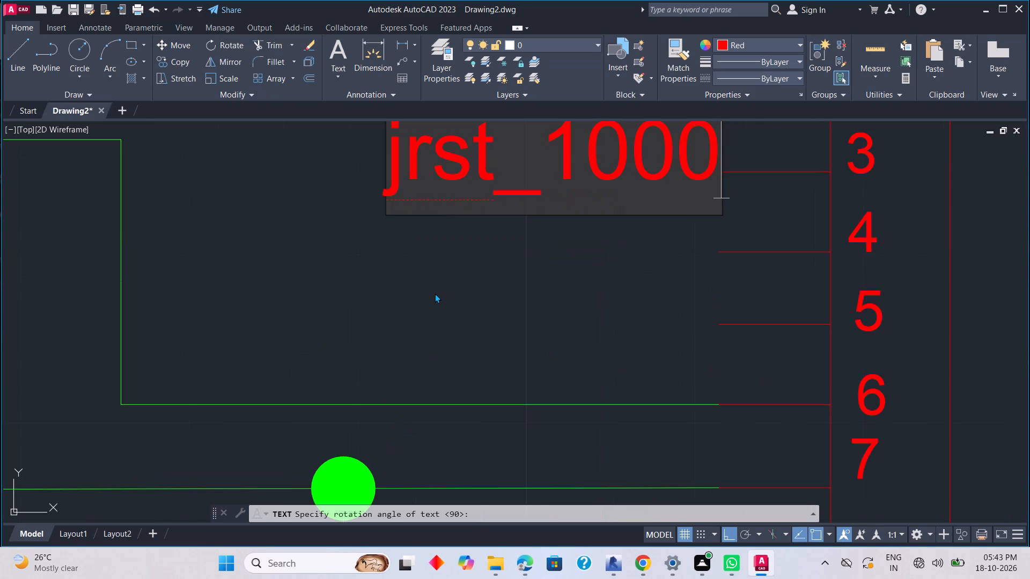
pyautogui.click(416, 281)
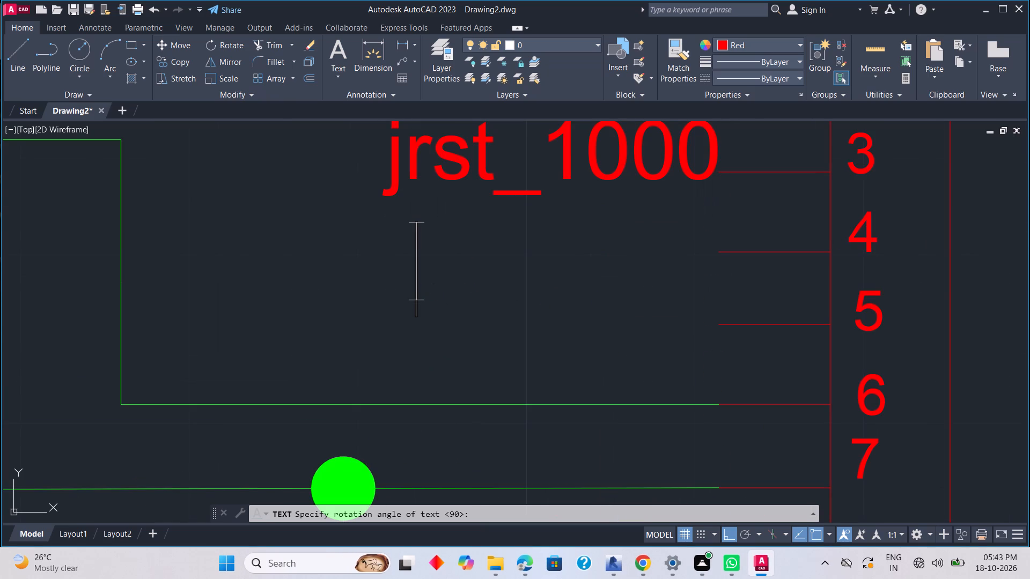
pyautogui.write('si')
pyautogui.press('g')
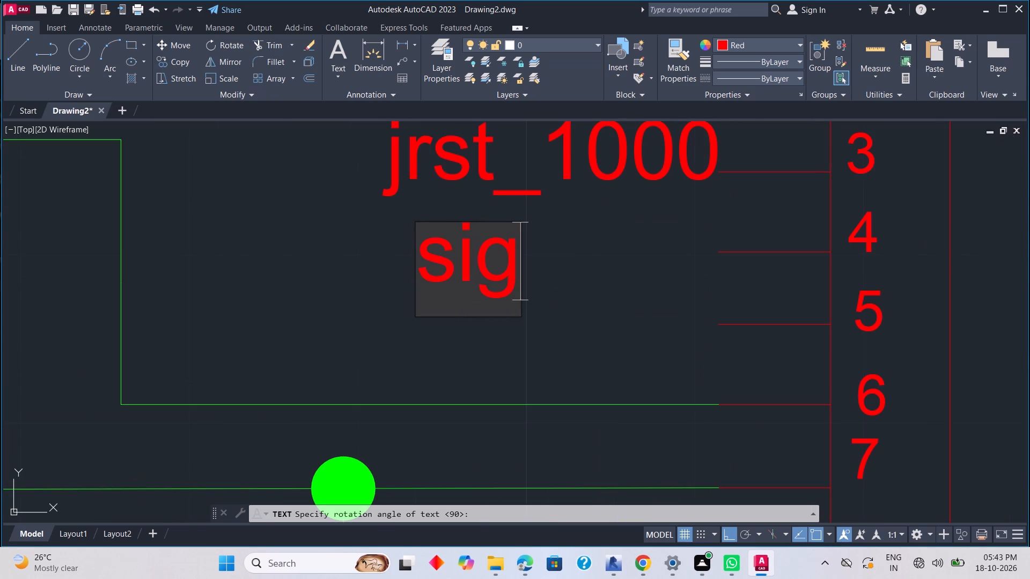
pyautogui.press('n')
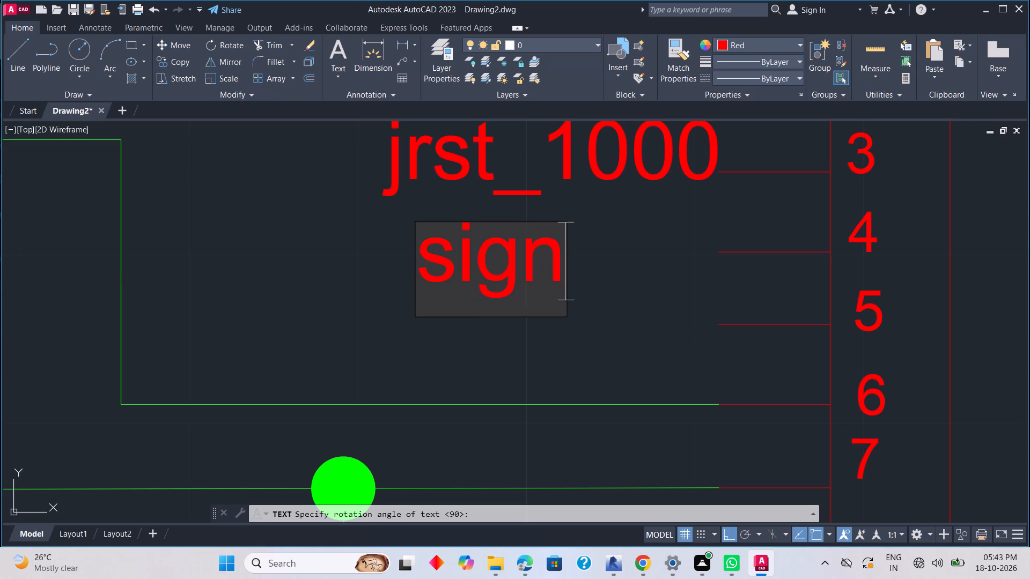
pyautogui.hotkey('shift', '(')
pyautogui.press('m')
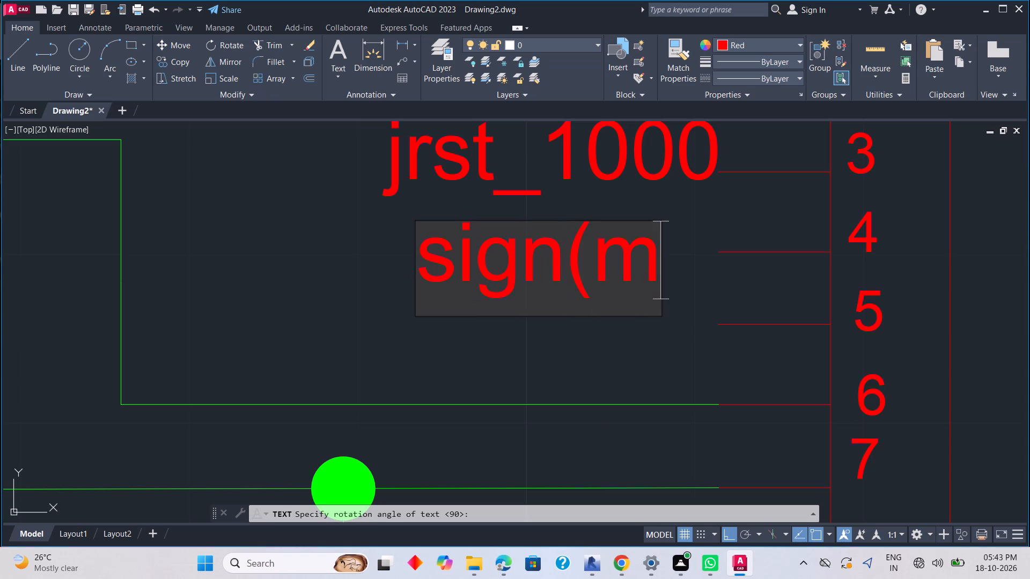
pyautogui.press('BackSpace')
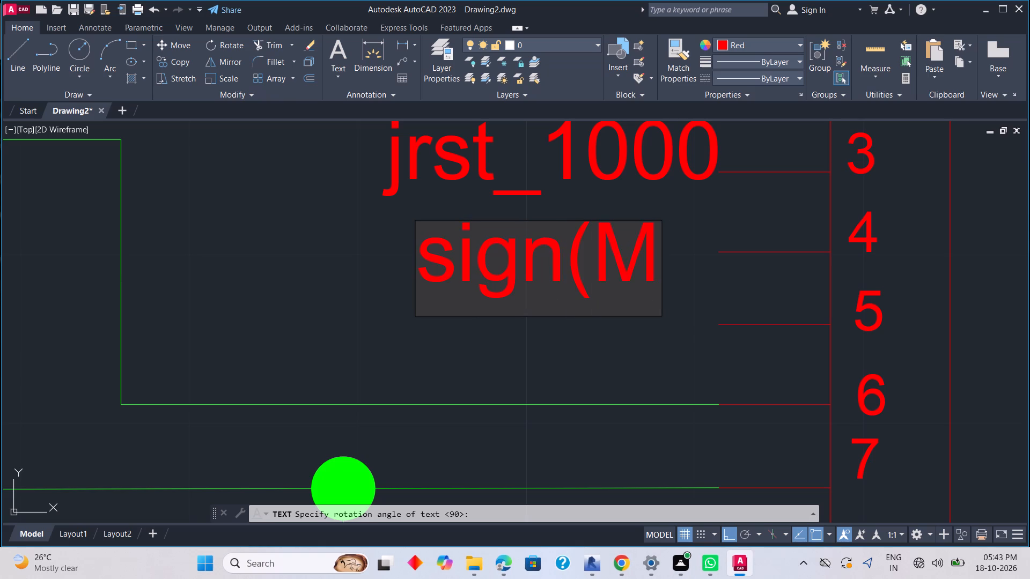
pyautogui.write('alu')
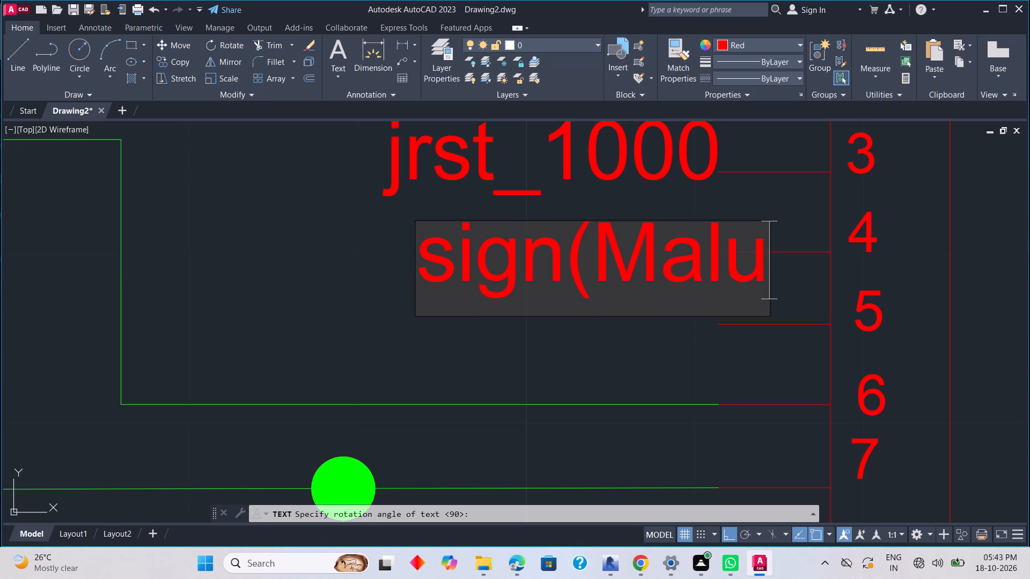
pyautogui.hotkey('shift', ')')
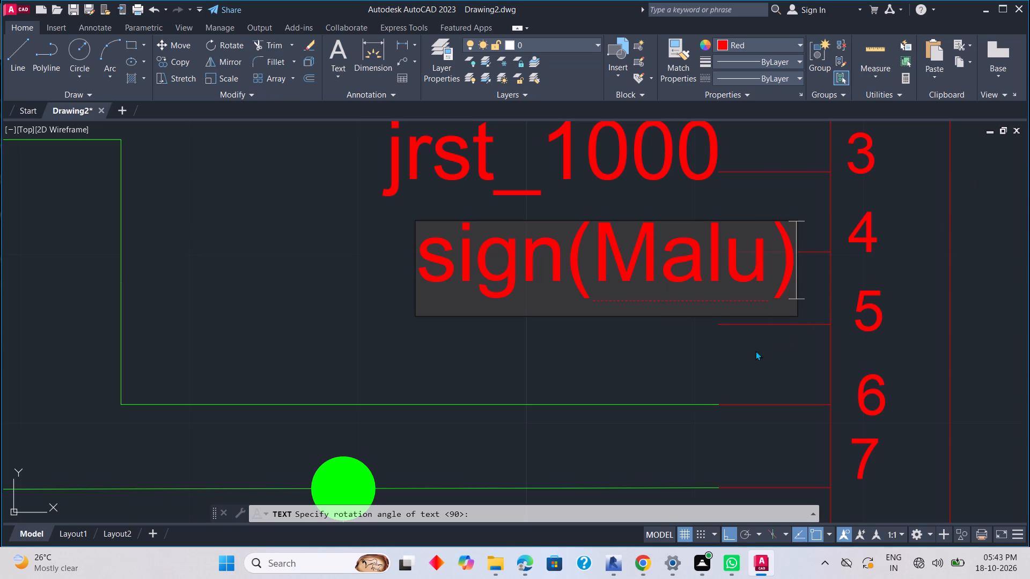
# Enter the label vector below sign(Malu), beside input 5 of the upper multiplexer.
pyautogui.click(487, 367)
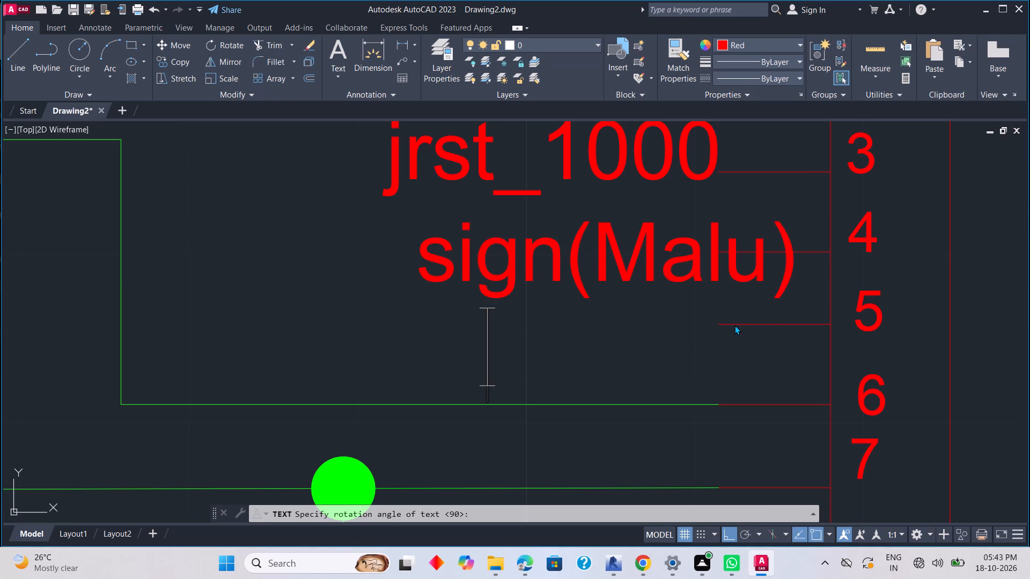
pyautogui.write('vec')
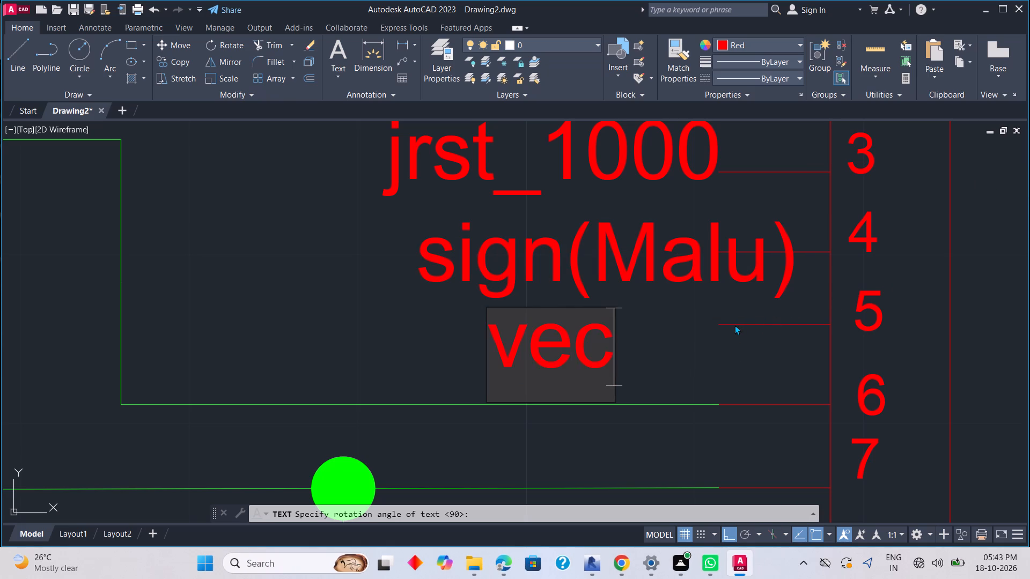
pyautogui.write('tor')
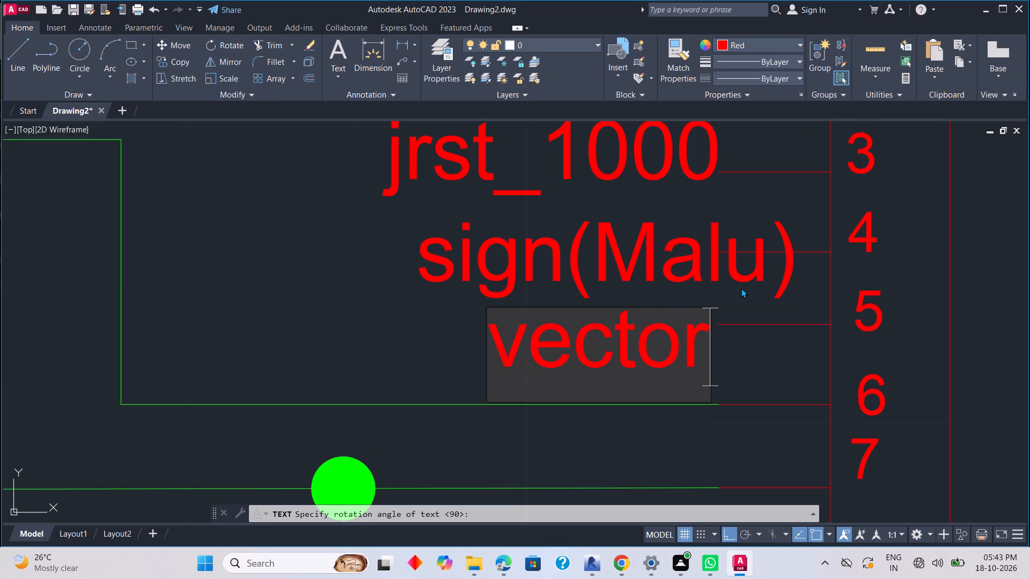
# Enter the labels 0, 1 and -1 left of the existing small labels at the upper multiplexer's inputs 0 to 2.
pyautogui.scroll(-4, 741, 288)
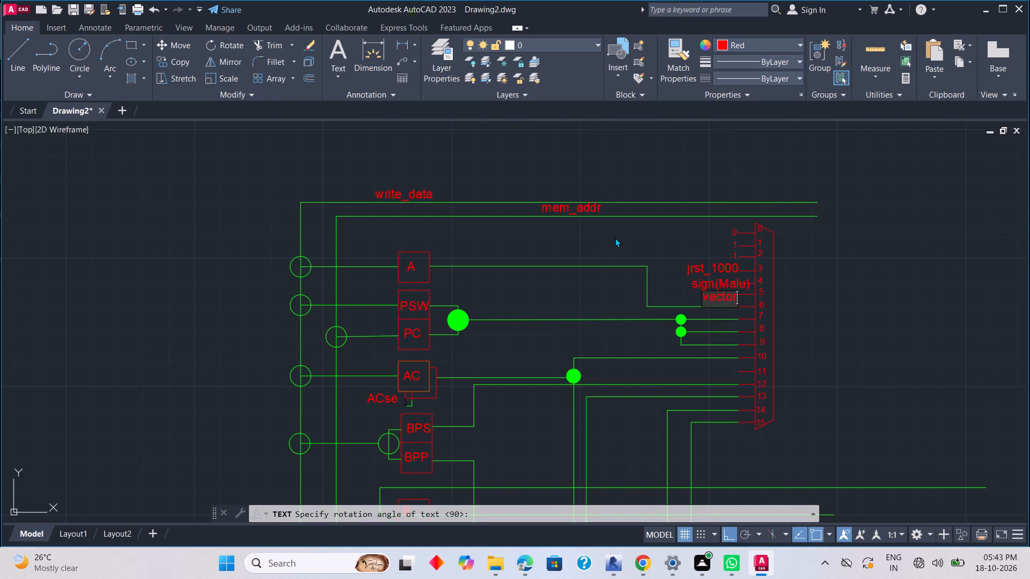
pyautogui.scroll(1, 665, 222)
pyautogui.click(704, 235)
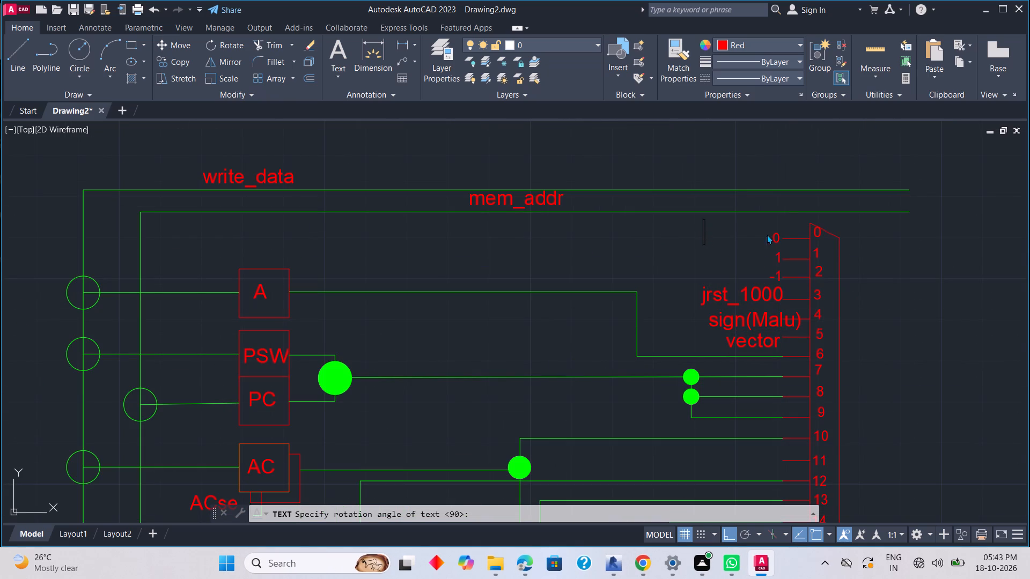
pyautogui.press('0')
pyautogui.click(707, 261)
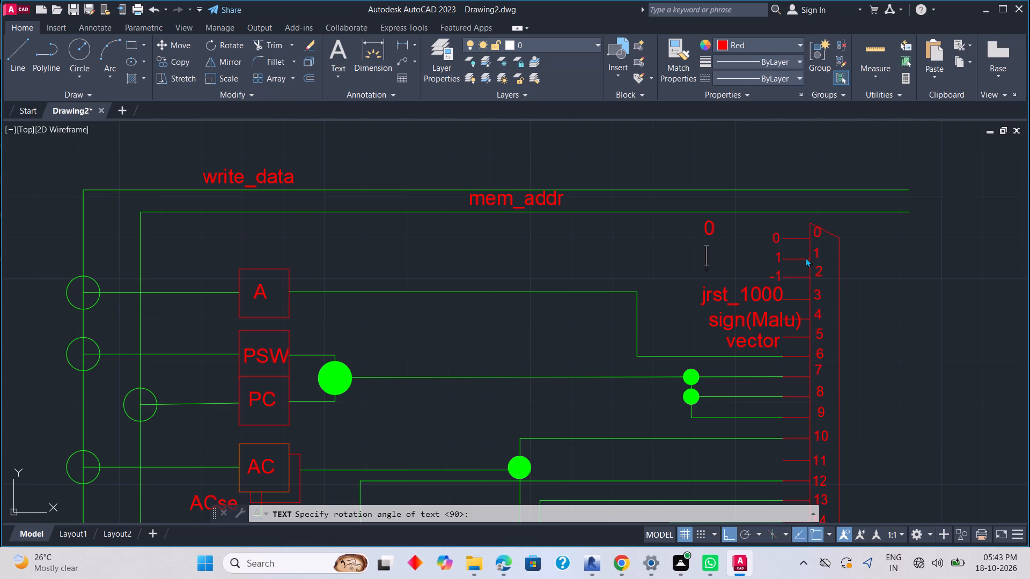
pyautogui.press('1')
pyautogui.click(739, 268)
pyautogui.press('-')
pyautogui.press('1')
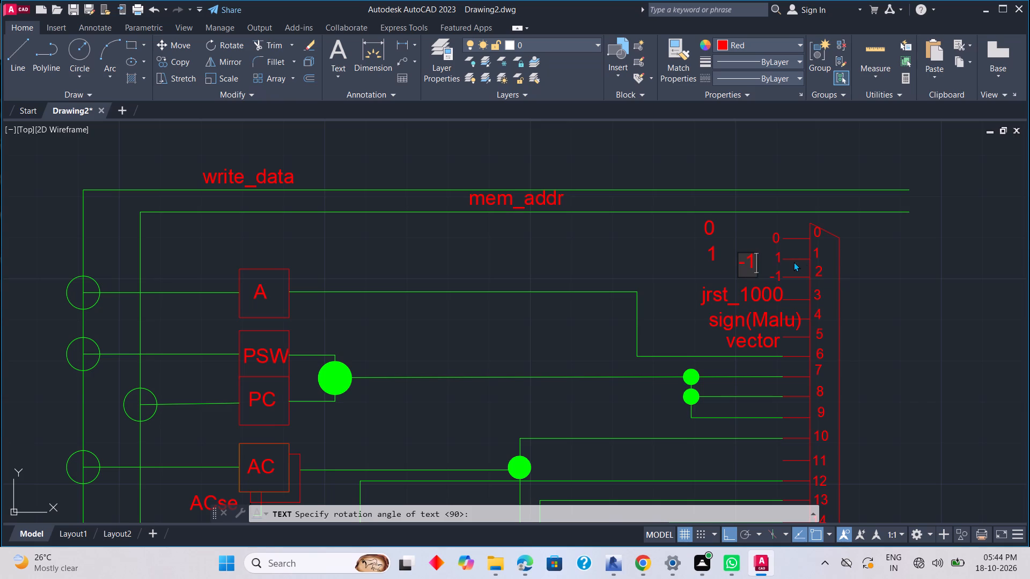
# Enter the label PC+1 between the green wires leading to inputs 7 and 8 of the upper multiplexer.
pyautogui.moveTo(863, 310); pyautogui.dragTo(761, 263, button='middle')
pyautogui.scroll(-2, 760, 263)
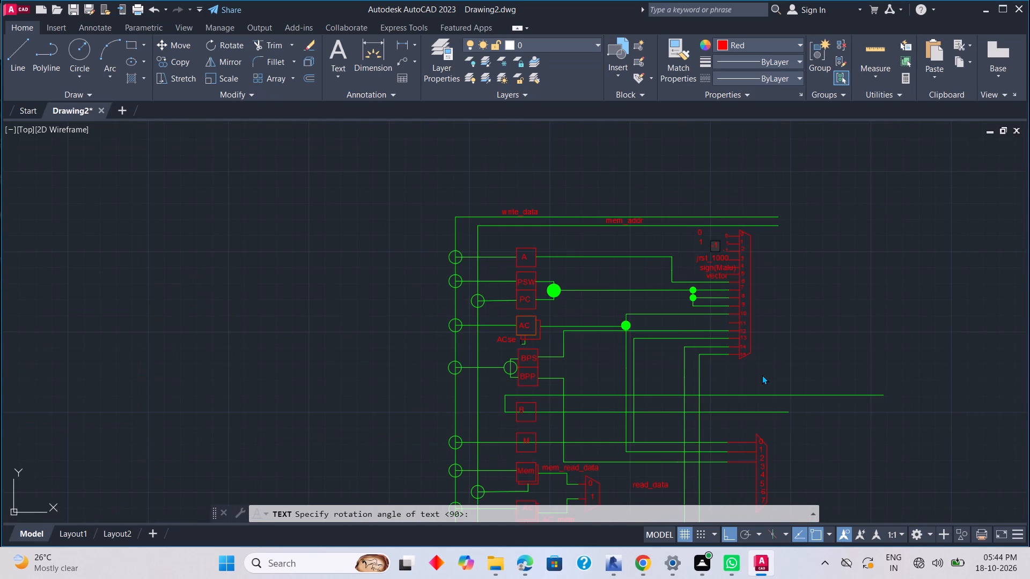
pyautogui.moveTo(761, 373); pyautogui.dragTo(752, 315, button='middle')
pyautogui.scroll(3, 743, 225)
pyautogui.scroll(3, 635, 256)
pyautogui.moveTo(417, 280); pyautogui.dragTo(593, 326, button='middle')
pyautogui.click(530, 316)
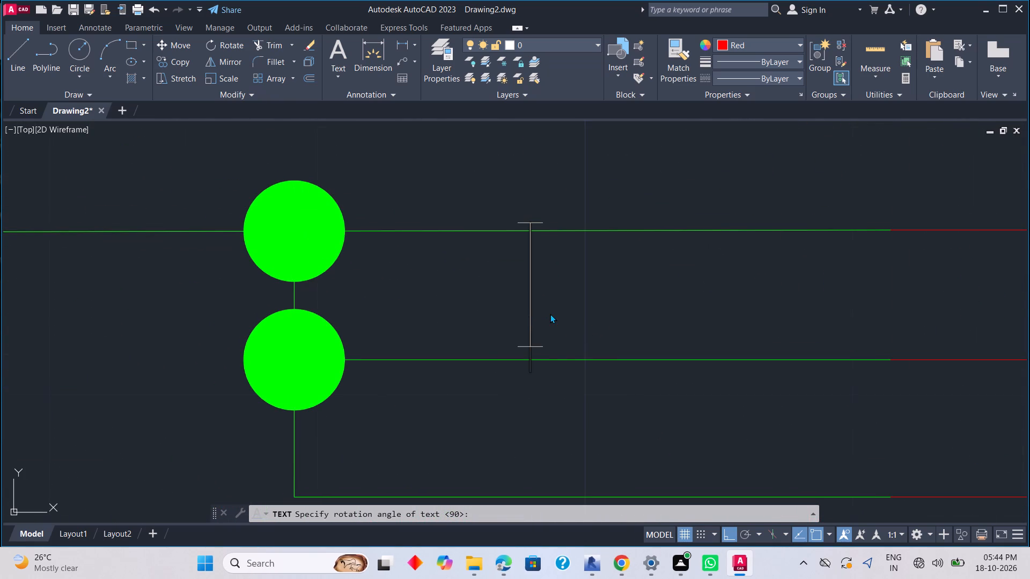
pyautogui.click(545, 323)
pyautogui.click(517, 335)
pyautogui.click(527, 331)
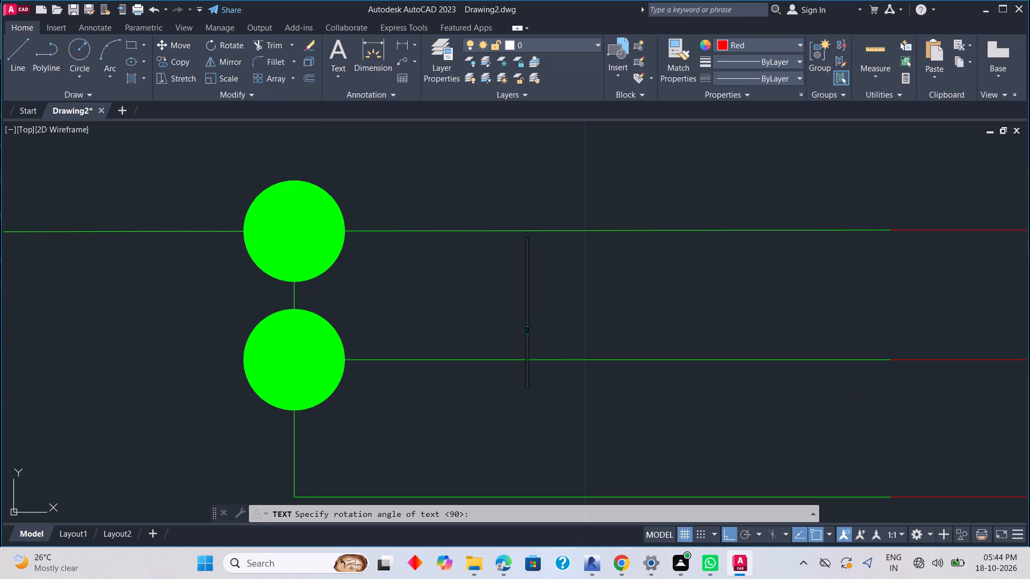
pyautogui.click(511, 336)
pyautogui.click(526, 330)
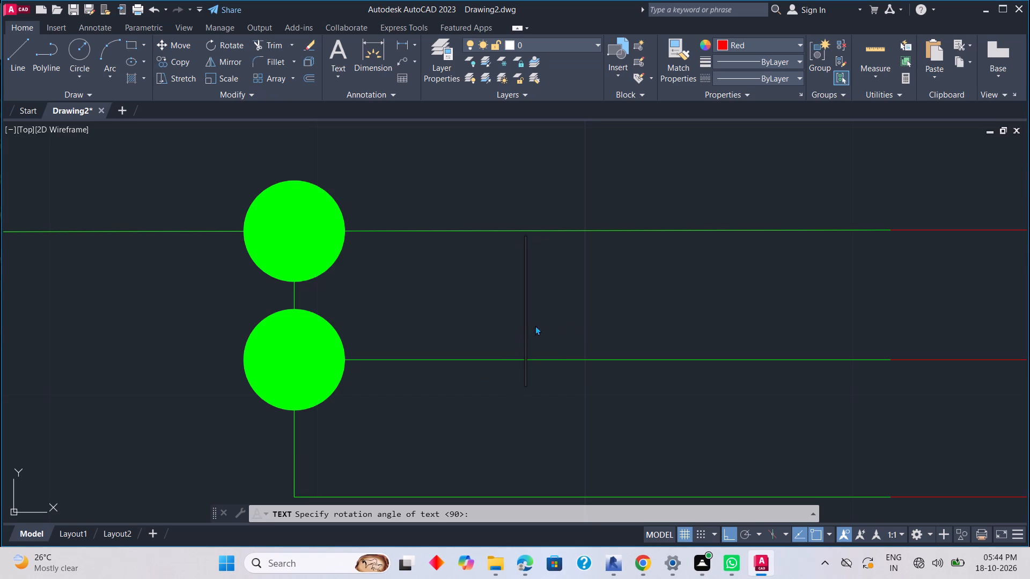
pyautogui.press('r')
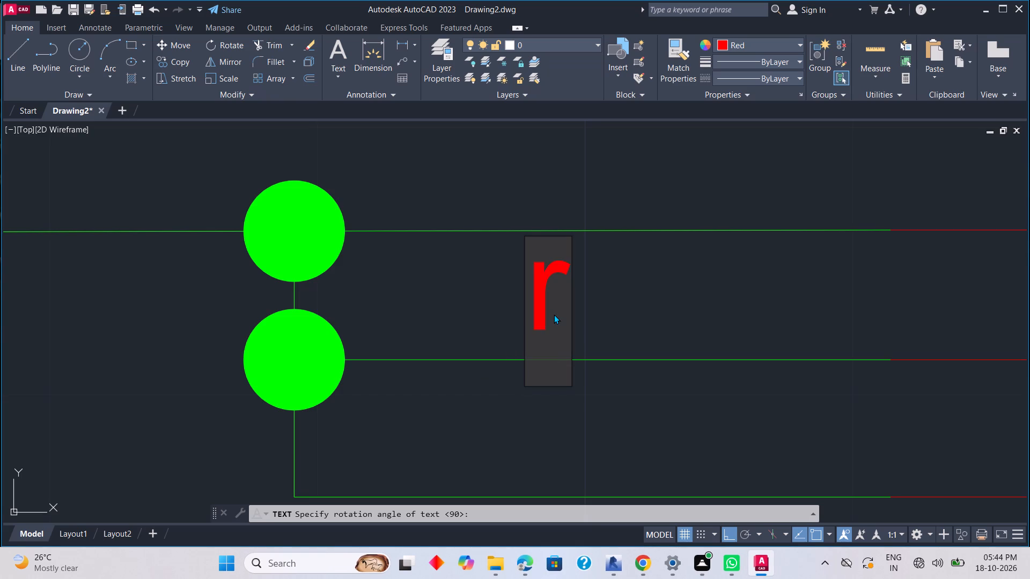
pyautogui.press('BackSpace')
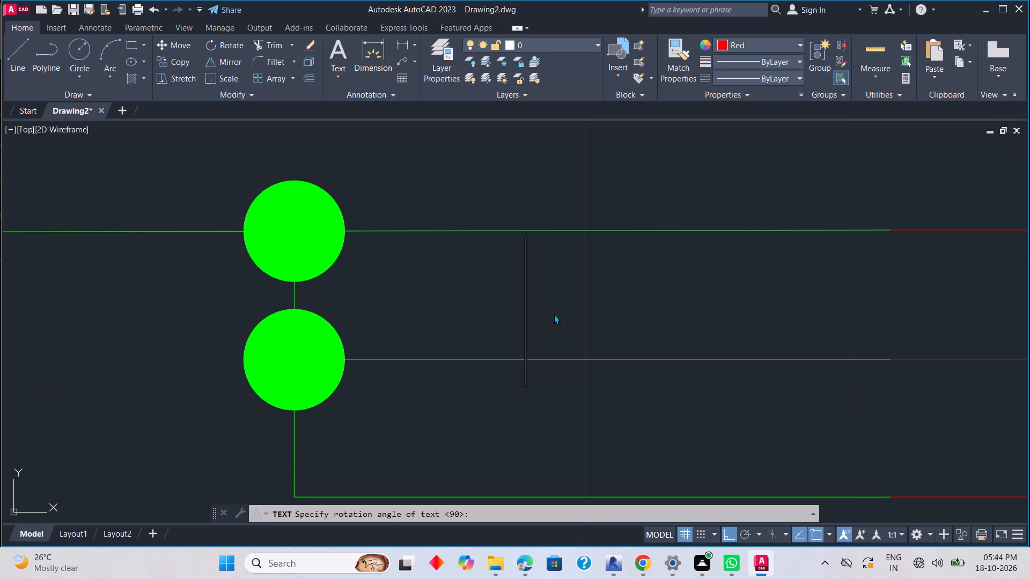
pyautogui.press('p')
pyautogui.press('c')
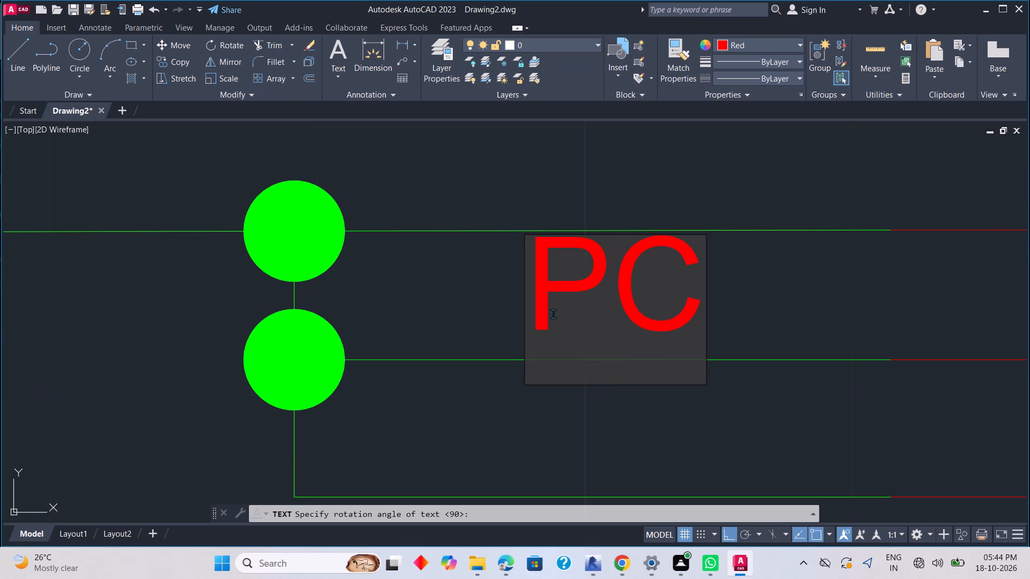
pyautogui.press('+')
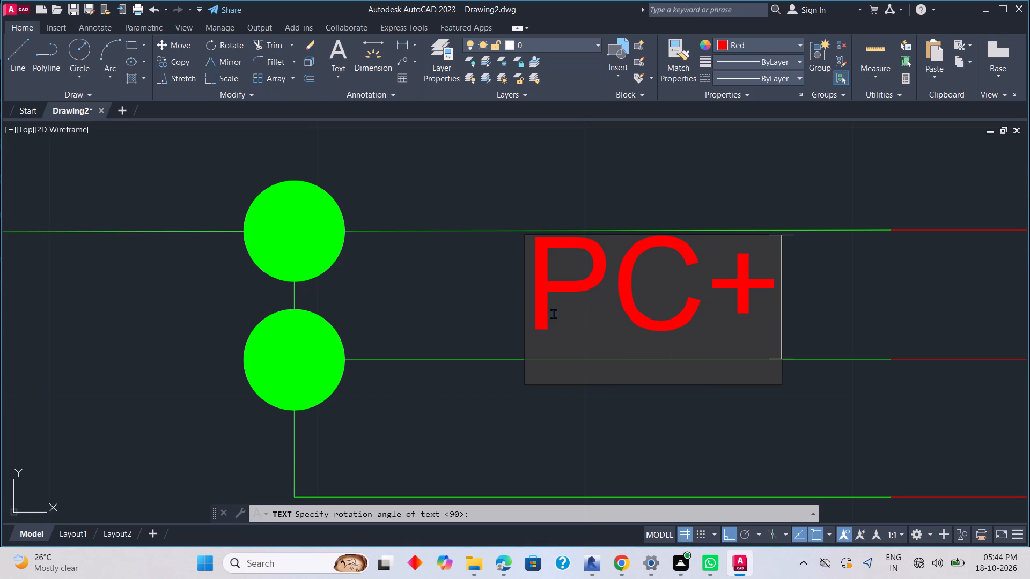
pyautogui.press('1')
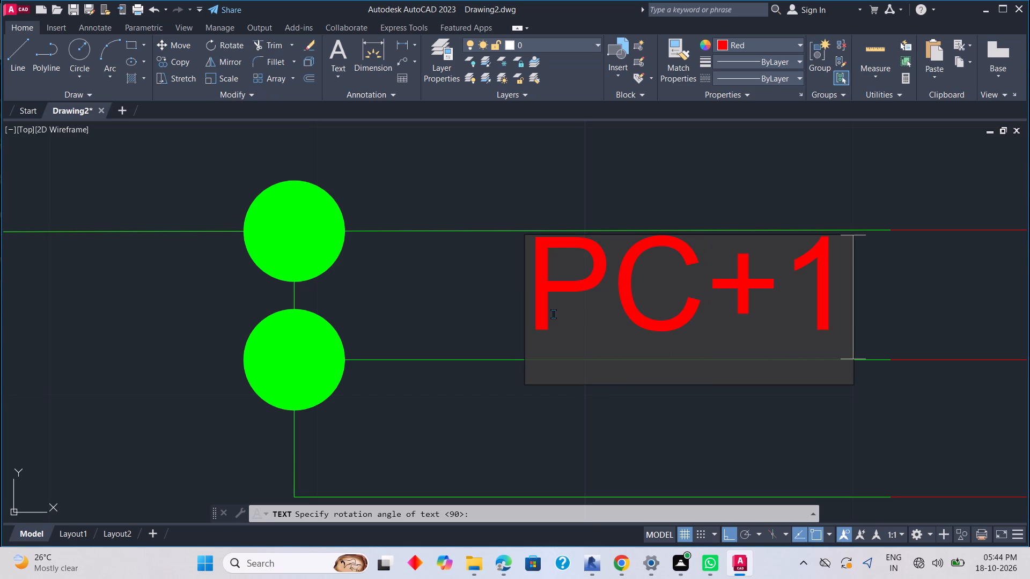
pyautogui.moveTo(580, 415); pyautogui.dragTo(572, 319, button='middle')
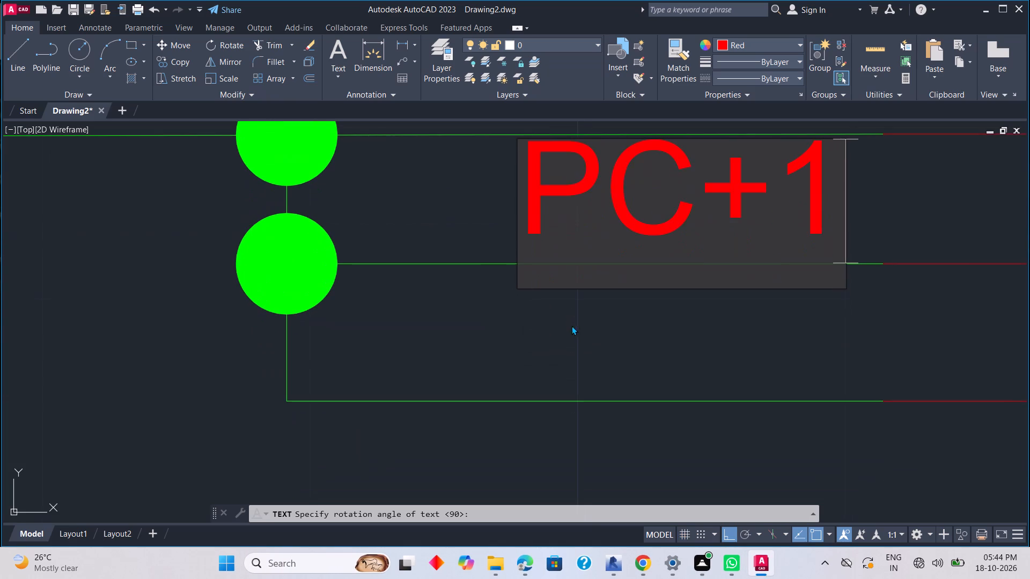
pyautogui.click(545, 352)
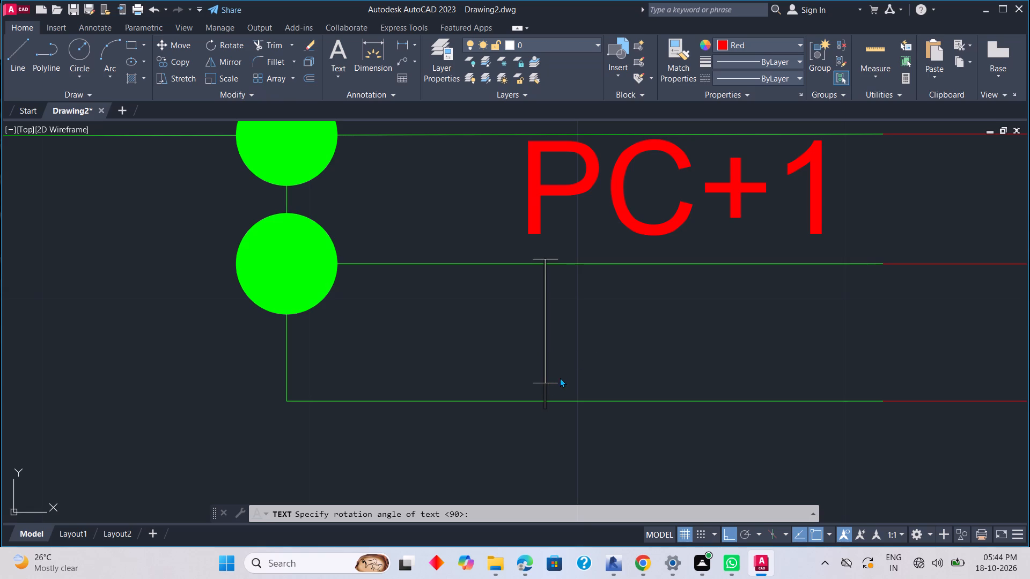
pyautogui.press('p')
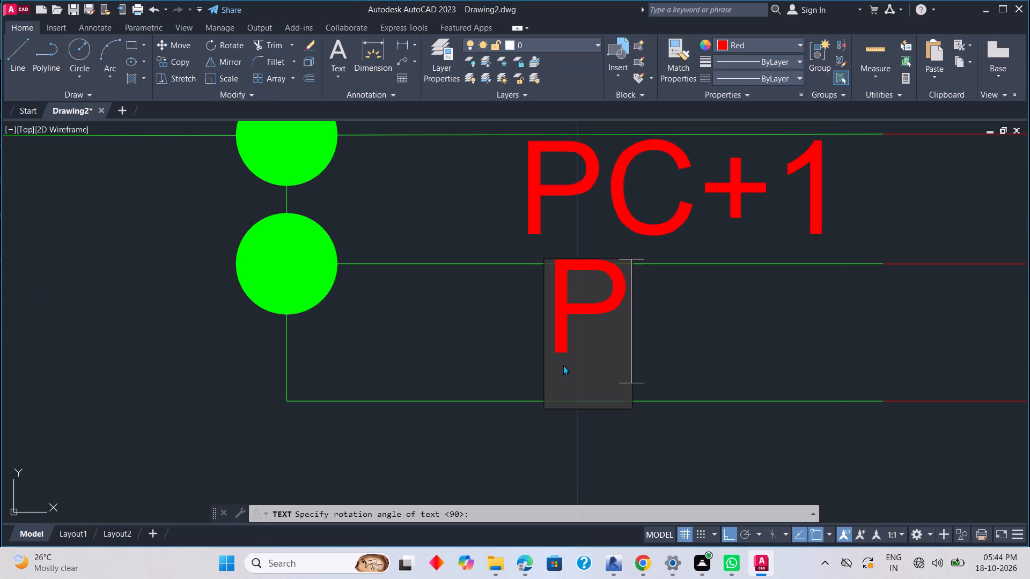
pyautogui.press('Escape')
# Examine where the text labels lie across the whole diagram, from the upper multiplexer down to the lowest component blocks.
pyautogui.scroll(-3, 566, 365)
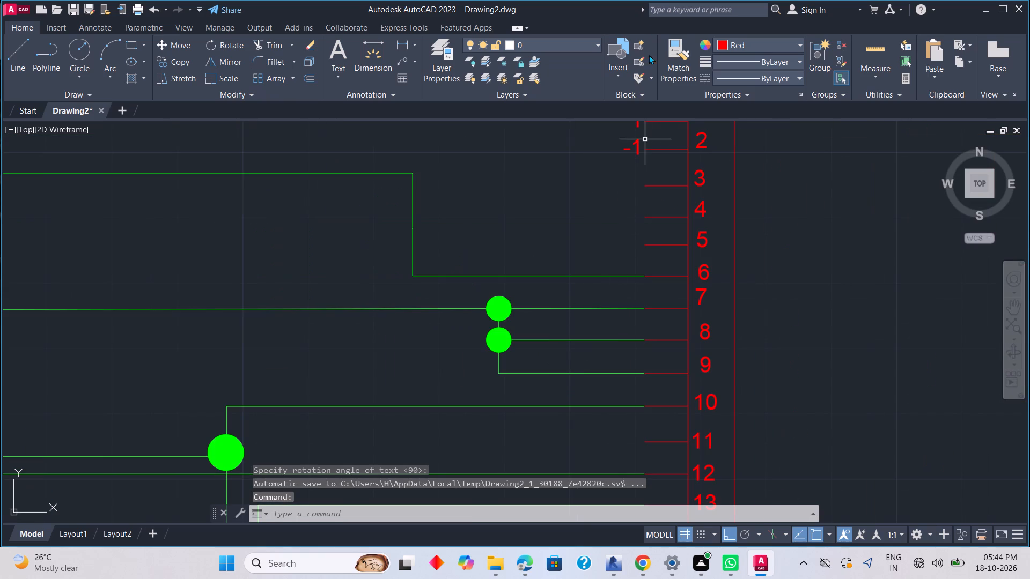
pyautogui.moveTo(626, 194); pyautogui.dragTo(642, 246, button='middle')
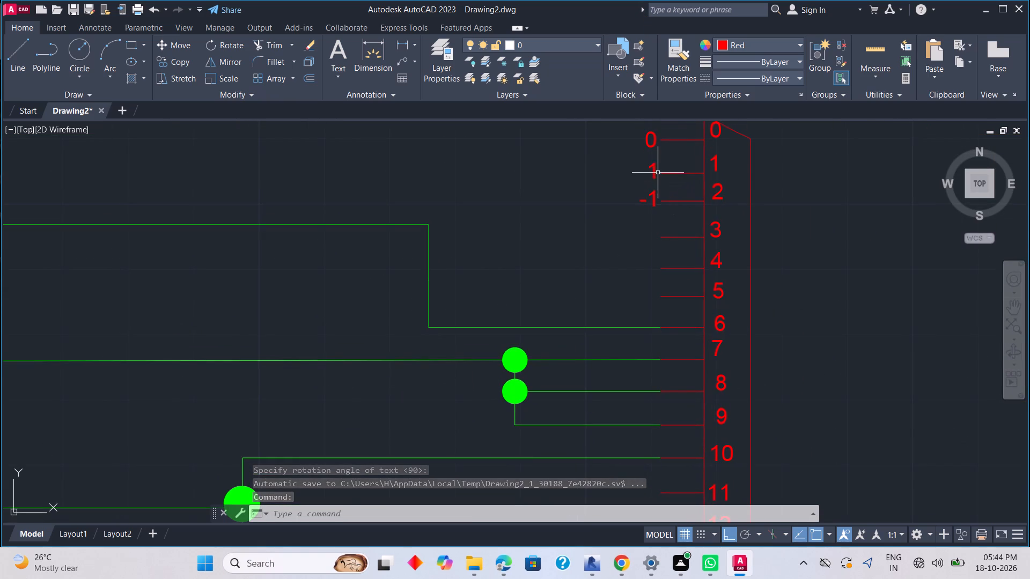
pyautogui.scroll(-5, 657, 172)
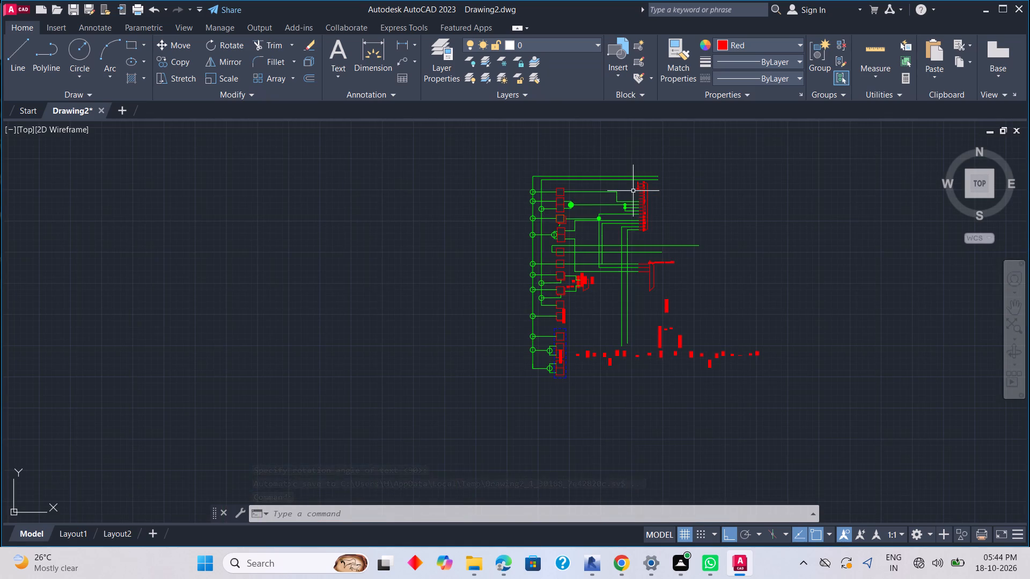
pyautogui.scroll(2, 633, 191)
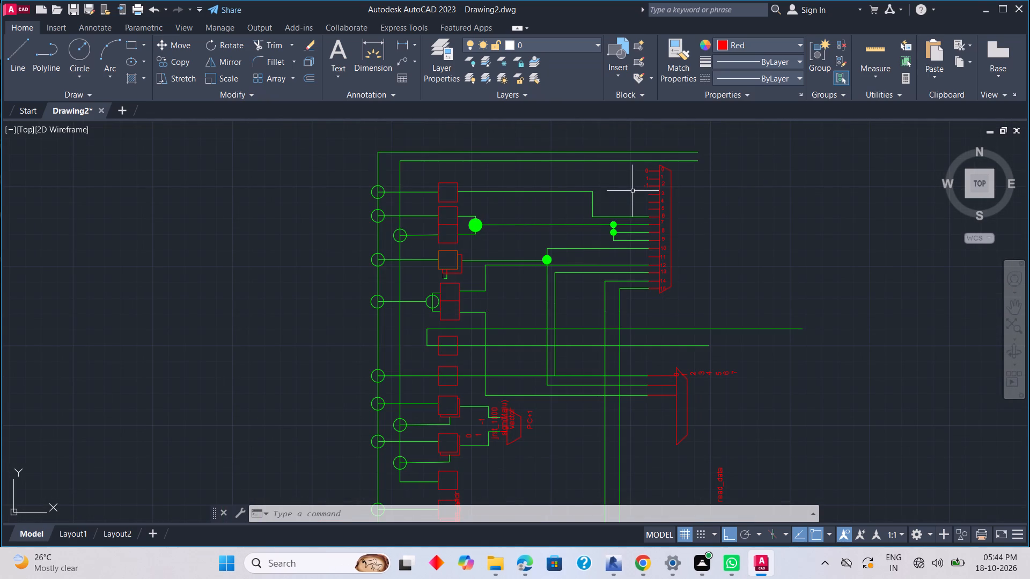
pyautogui.hotkey('ctrl', 'z')
pyautogui.moveTo(639, 199); pyautogui.dragTo(717, 237, button='right')
pyautogui.scroll(-3, 920, 203)
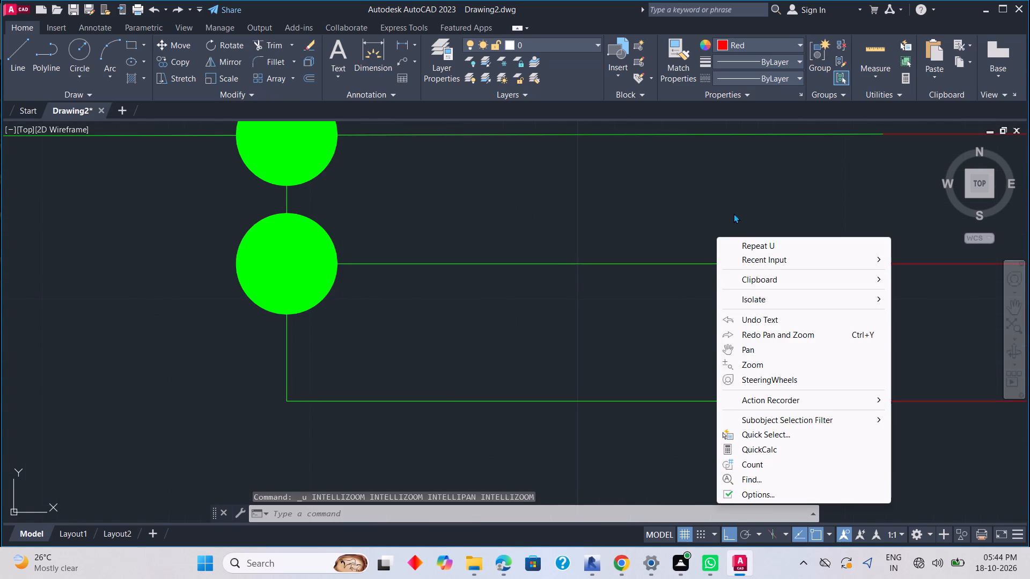
pyautogui.press('Escape')
pyautogui.scroll(-7, 703, 216)
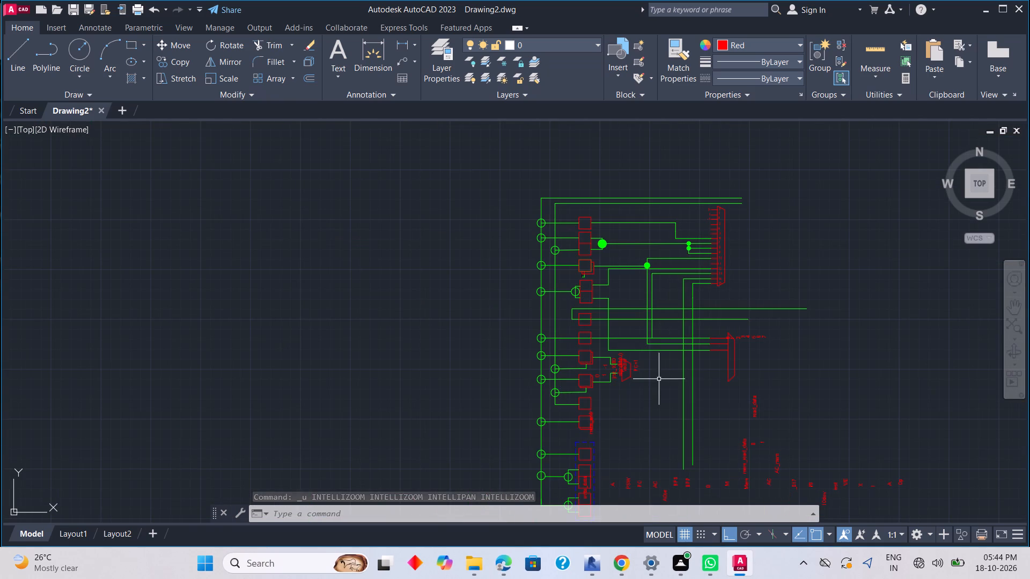
pyautogui.moveTo(659, 379); pyautogui.dragTo(643, 288, button='middle')
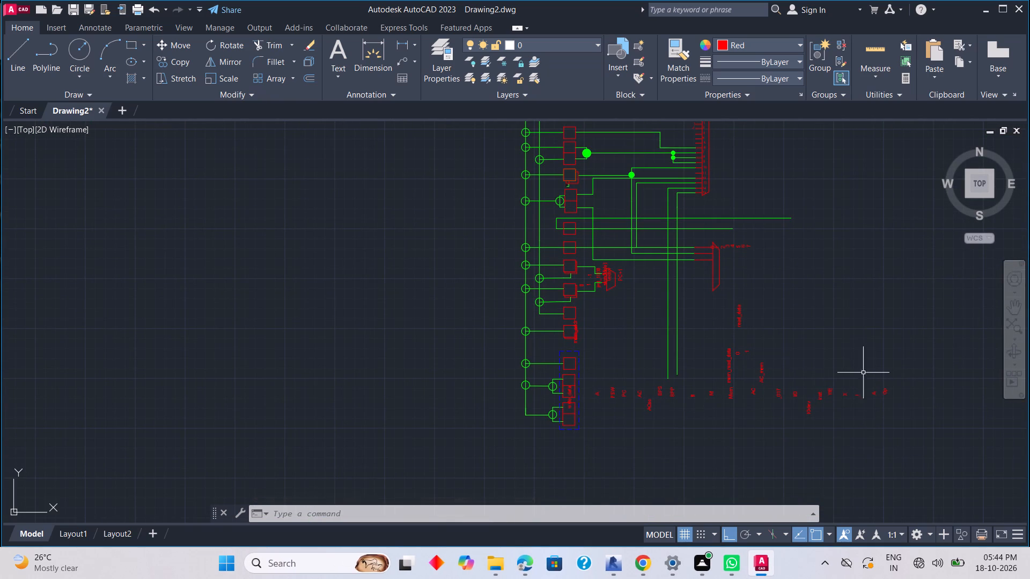
pyautogui.moveTo(873, 392); pyautogui.dragTo(595, 447, button='middle')
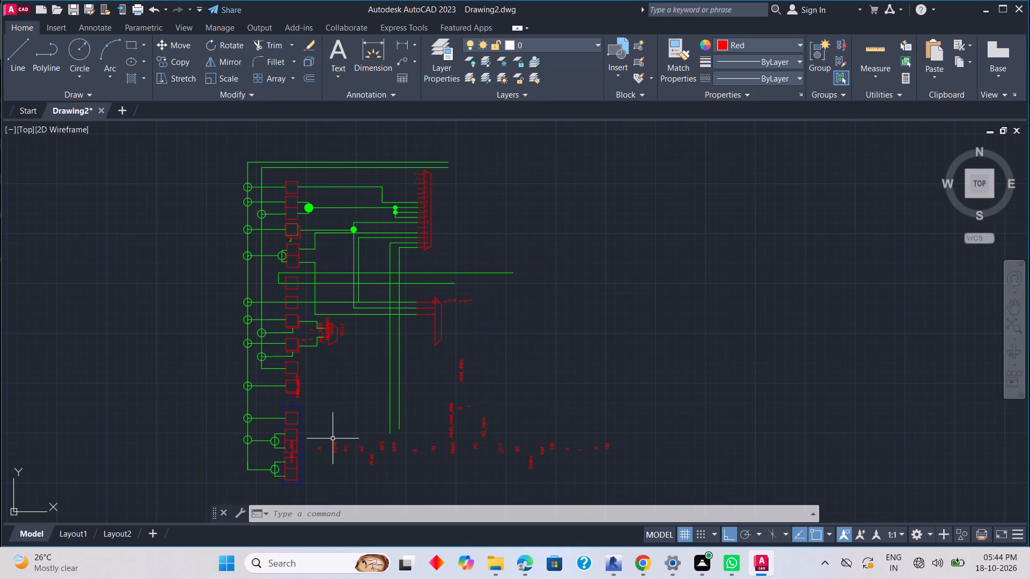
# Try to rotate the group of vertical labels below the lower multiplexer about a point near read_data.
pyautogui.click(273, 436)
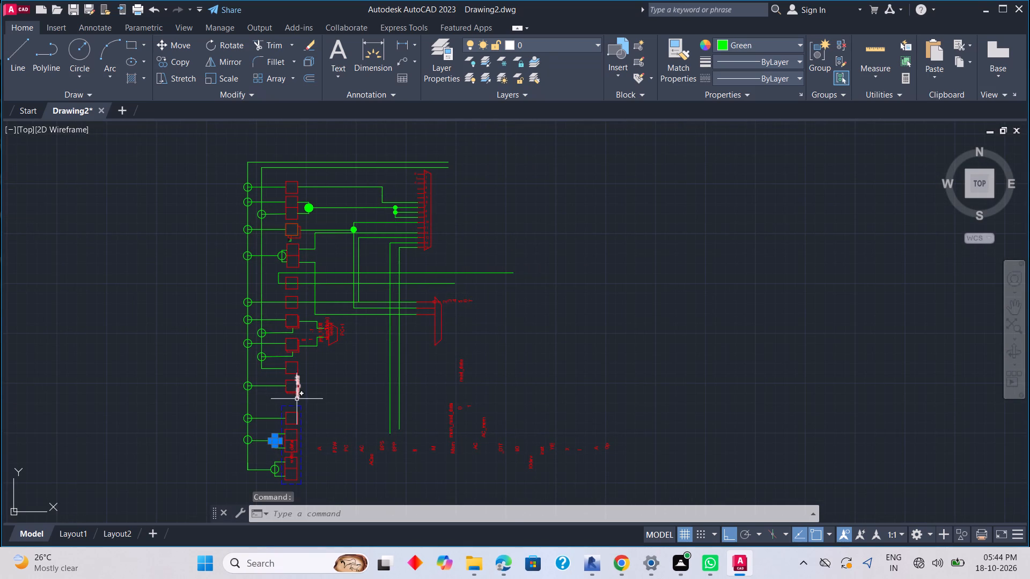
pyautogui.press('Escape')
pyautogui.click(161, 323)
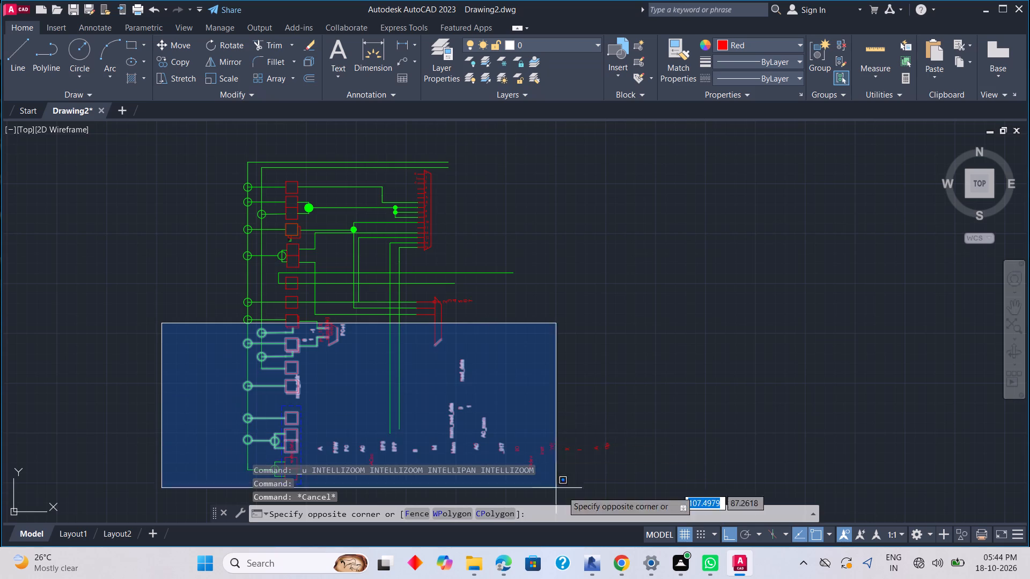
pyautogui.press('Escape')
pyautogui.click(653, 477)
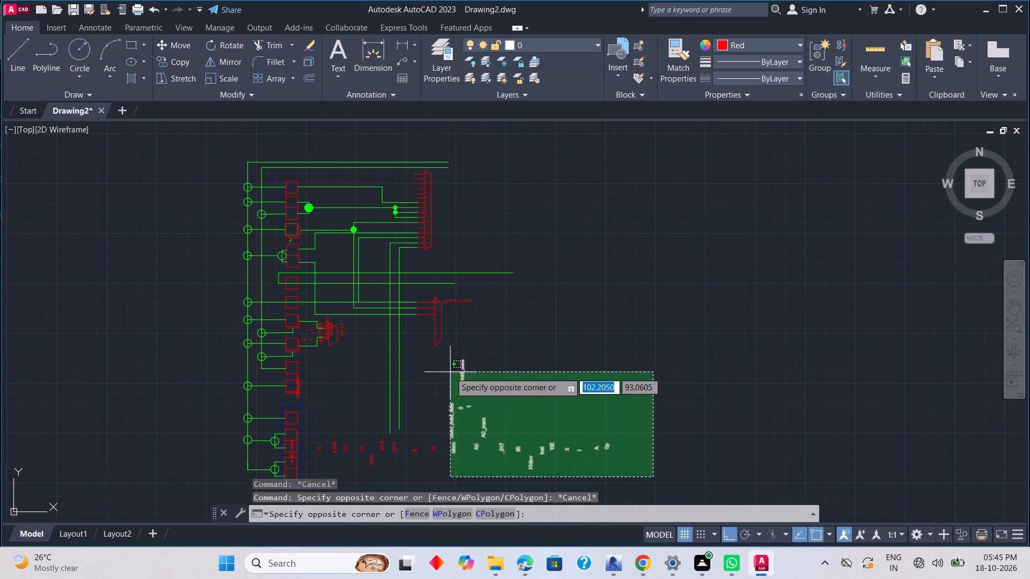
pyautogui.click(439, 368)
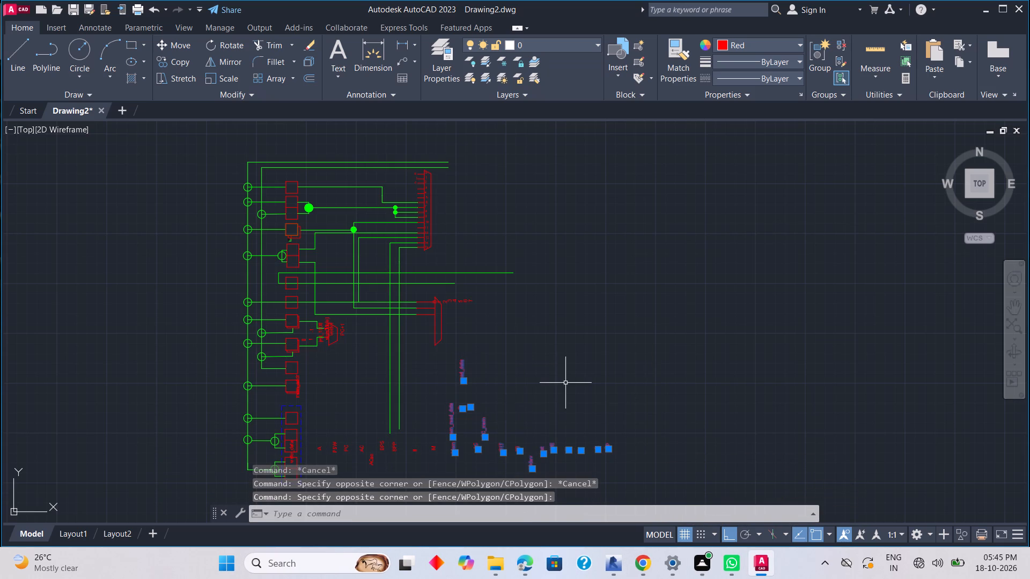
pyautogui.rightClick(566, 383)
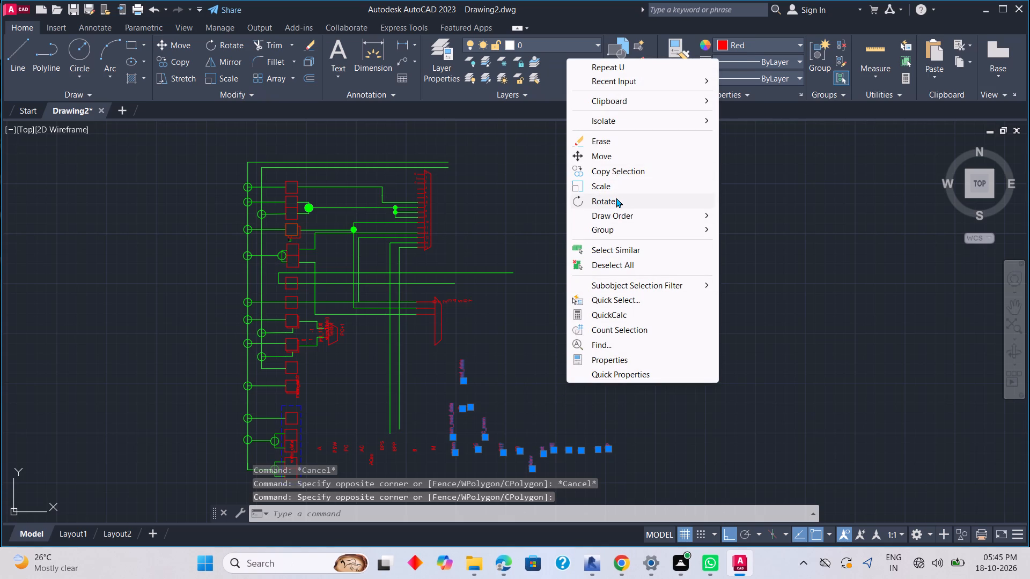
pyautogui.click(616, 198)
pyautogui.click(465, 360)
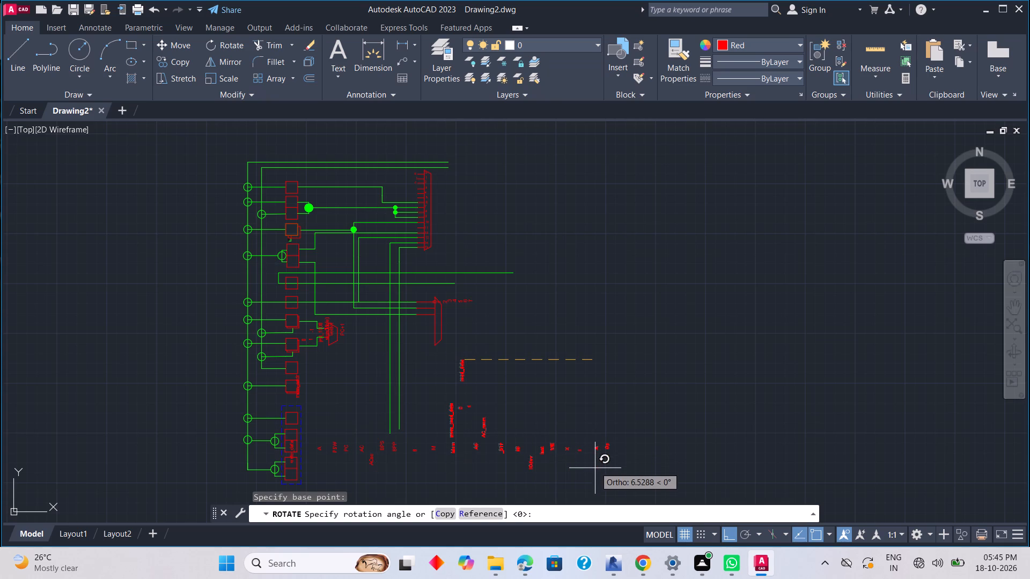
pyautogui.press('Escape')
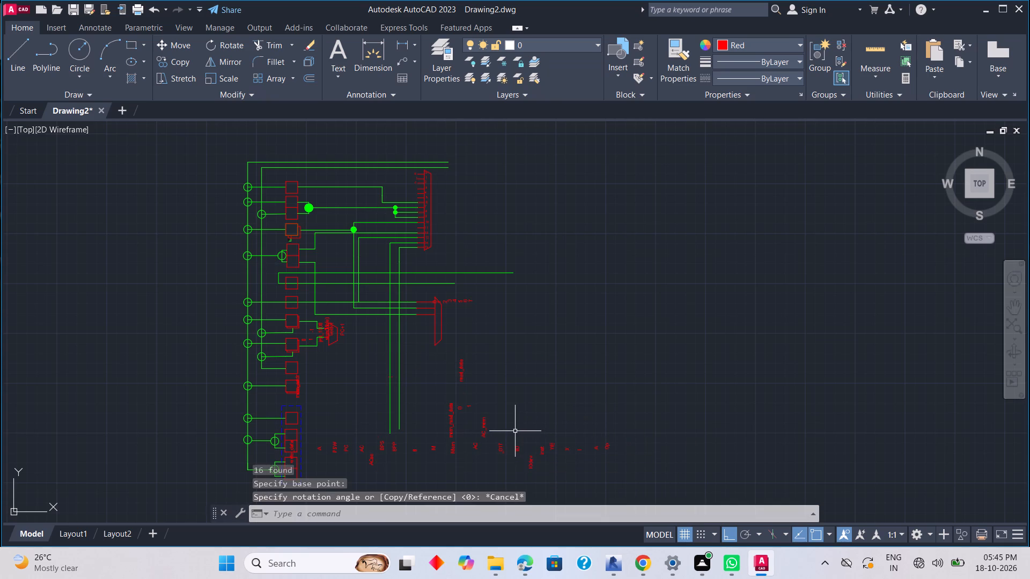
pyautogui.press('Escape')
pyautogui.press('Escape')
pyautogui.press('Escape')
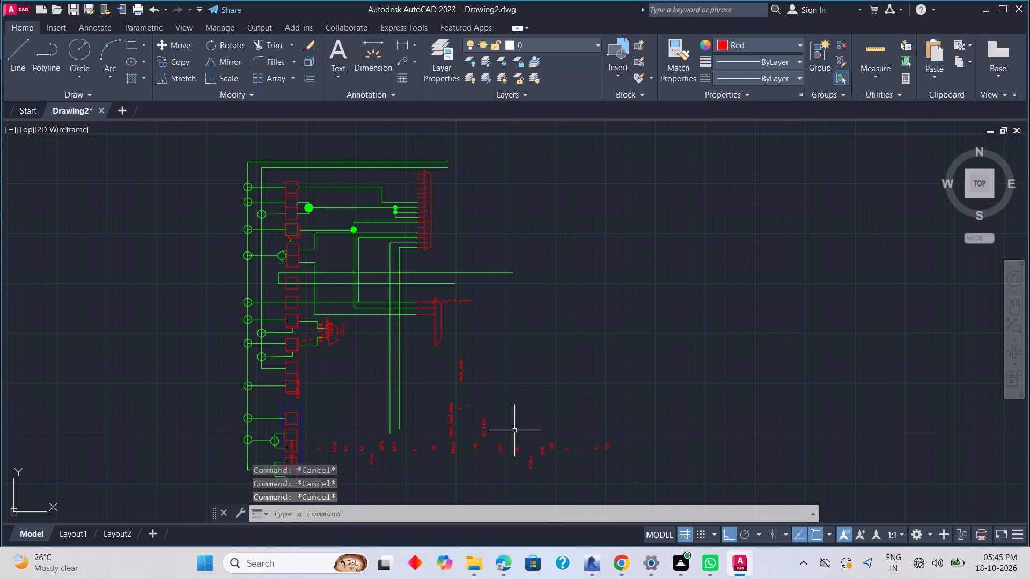
# Undo the recent actions back through the text command that placed the diagram's labels.
pyautogui.hotkey('ctrl', 'z')
pyautogui.hotkey('ctrl', 'z')
pyautogui.scroll(-8, 517, 426)
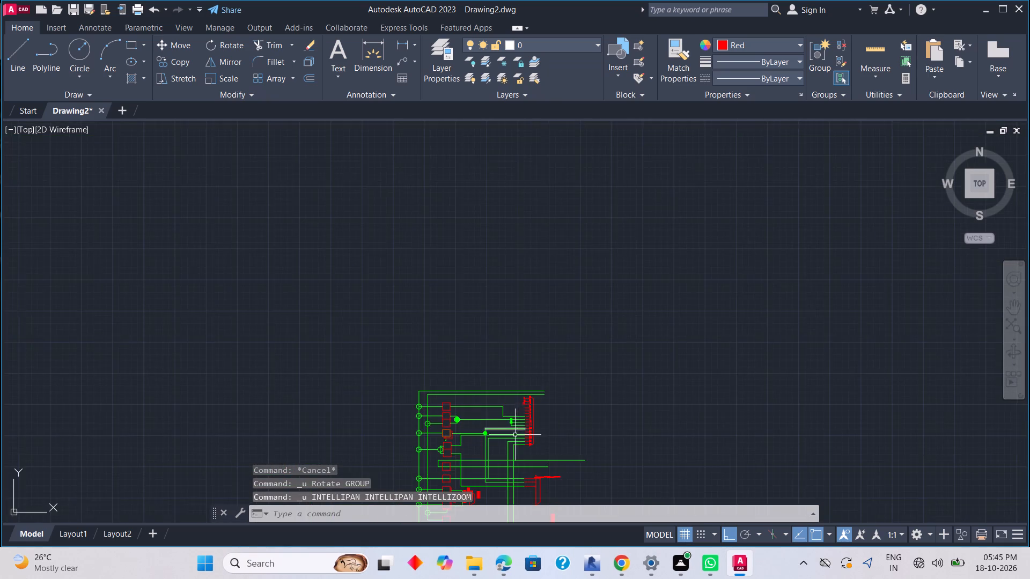
pyautogui.moveTo(516, 435); pyautogui.dragTo(528, 303, button='middle')
pyautogui.scroll(2, 528, 332)
pyautogui.moveTo(527, 392); pyautogui.dragTo(532, 283, button='middle')
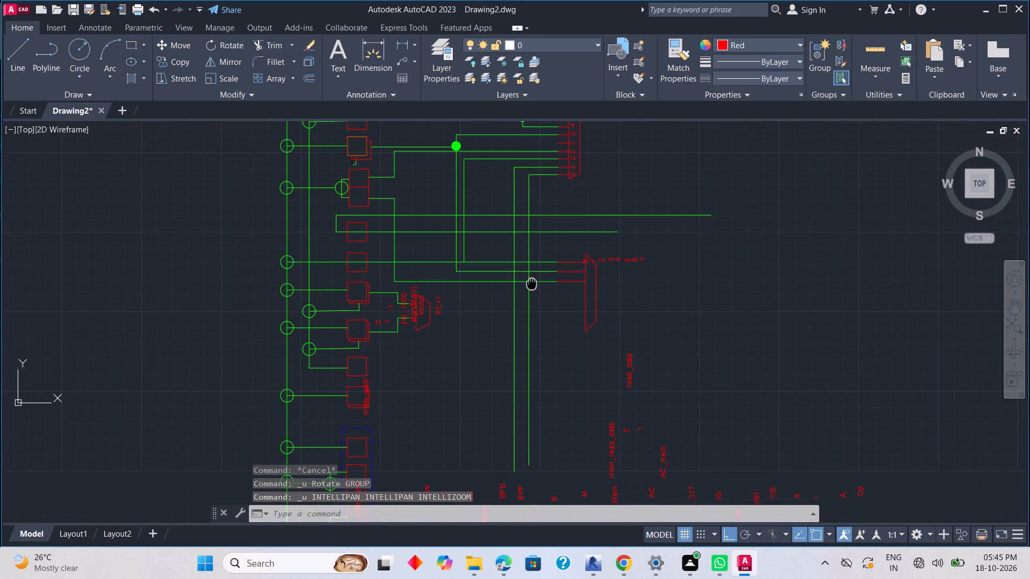
pyautogui.moveTo(532, 283); pyautogui.dragTo(532, 282, button='middle')
pyautogui.hotkey('ctrl', 'z')
pyautogui.keyDown('ctrl'); pyautogui.scroll(-4, 527, 385); pyautogui.keyUp('ctrl')
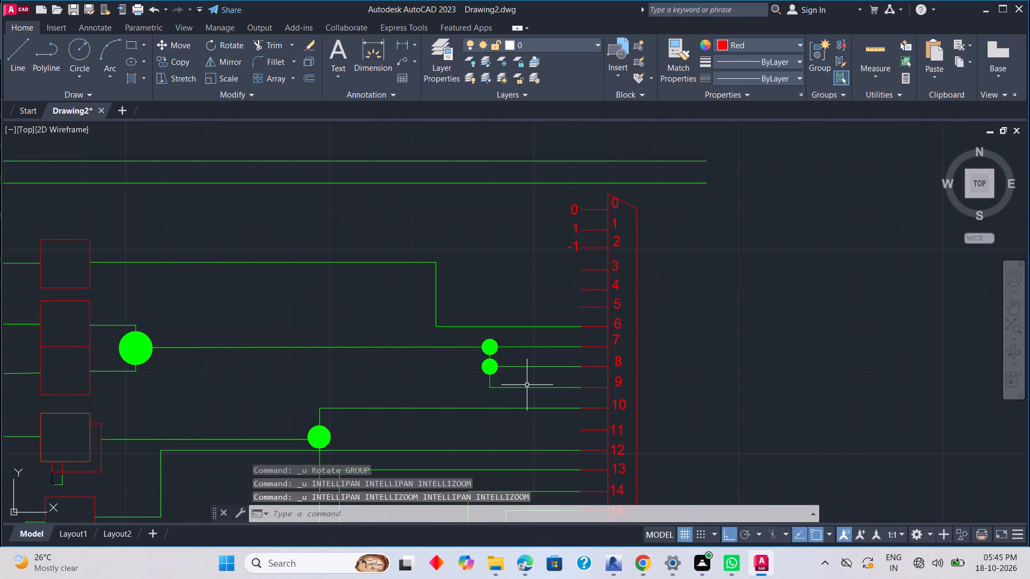
pyautogui.keyDown('ctrl'); pyautogui.moveTo(527, 384); pyautogui.dragTo(539, 157, button='middle'); pyautogui.keyUp('ctrl')
pyautogui.hotkey('ctrl', 'z')
pyautogui.hotkey('ctrl', 'z')
pyautogui.hotkey('ctrl', 'z')
pyautogui.hotkey('ctrl', 'z')
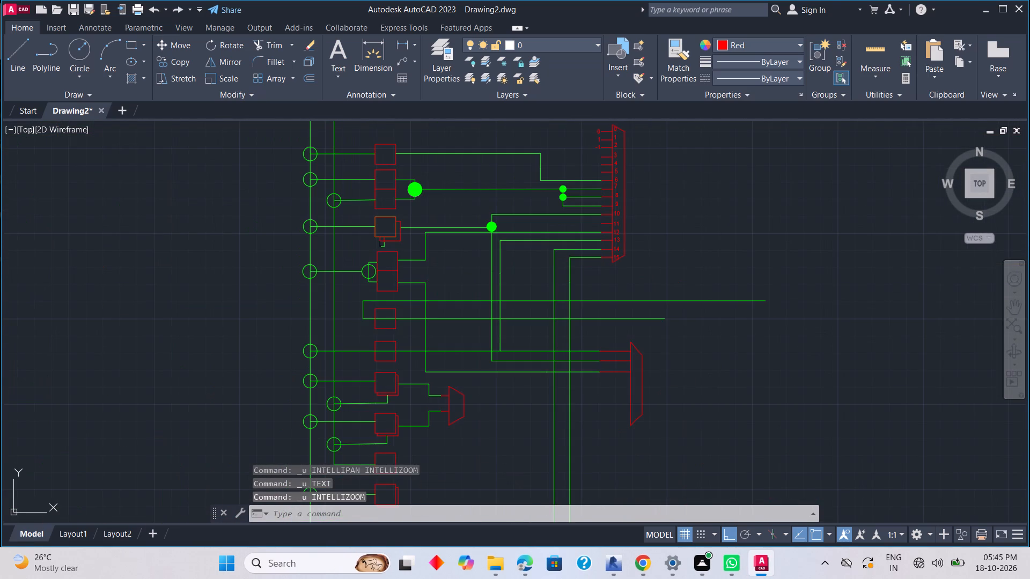
# Redo the last three undone actions.
pyautogui.hotkey('ctrl', 'y')
pyautogui.hotkey('ctrl', 'y')
pyautogui.hotkey('ctrl', 'y')
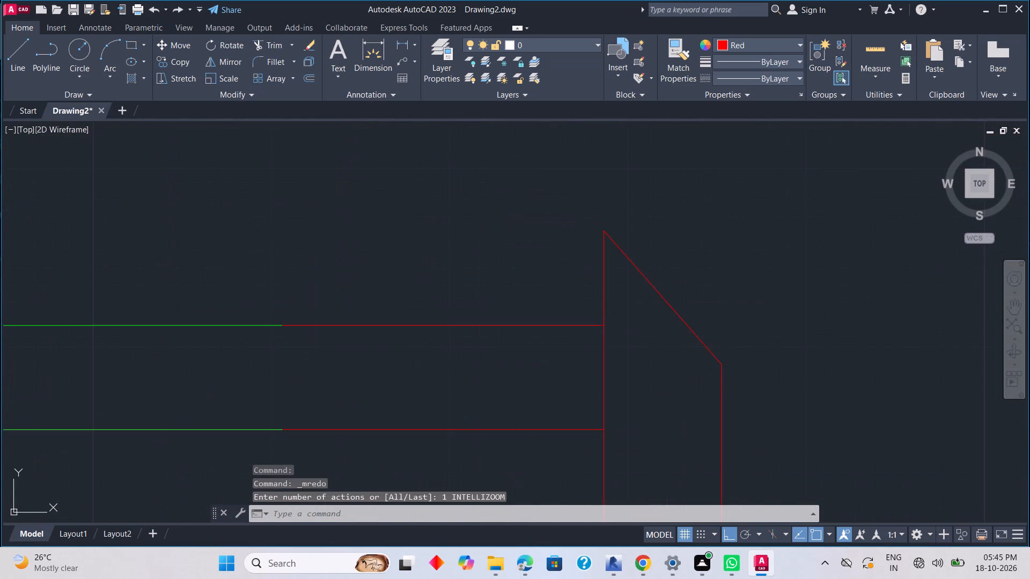
# Redo the remaining undone action.
pyautogui.hotkey('ctrl', 'y')
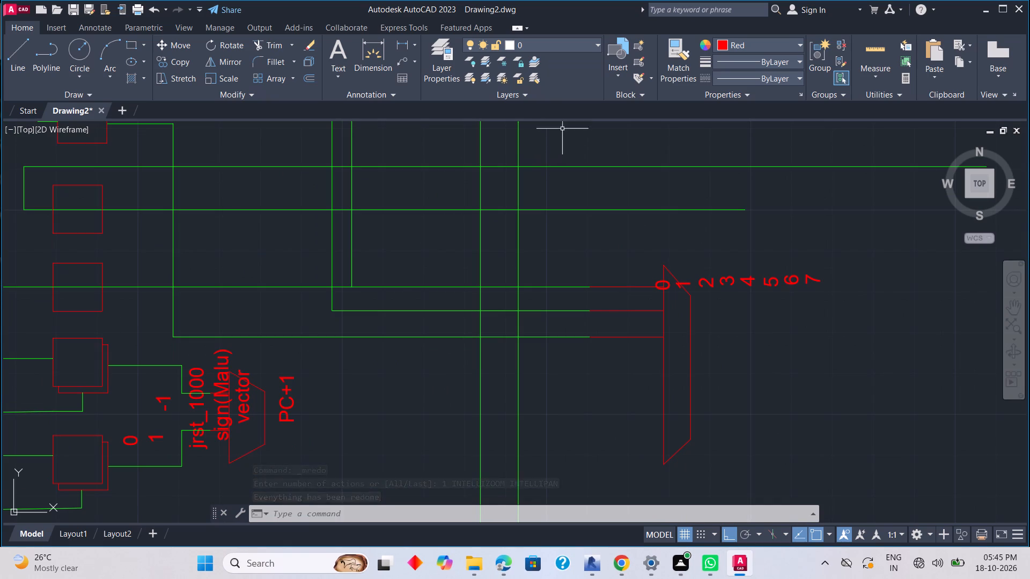
# Rotate the sideways number labels 0 to 7 at the lower multiplexer by 270° into an upright vertical column.
pyautogui.click(644, 271)
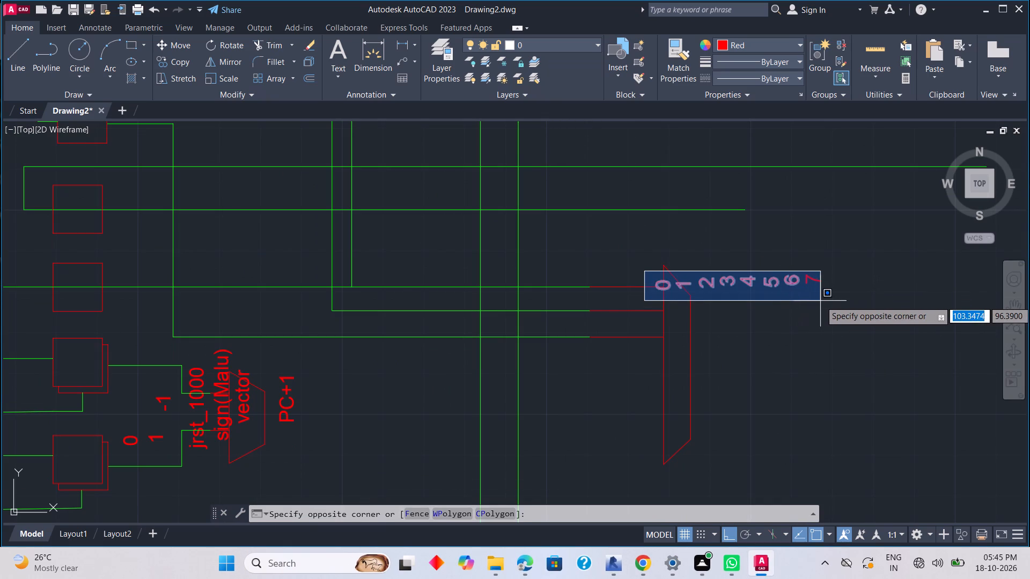
pyautogui.click(822, 299)
pyautogui.rightClick(857, 337)
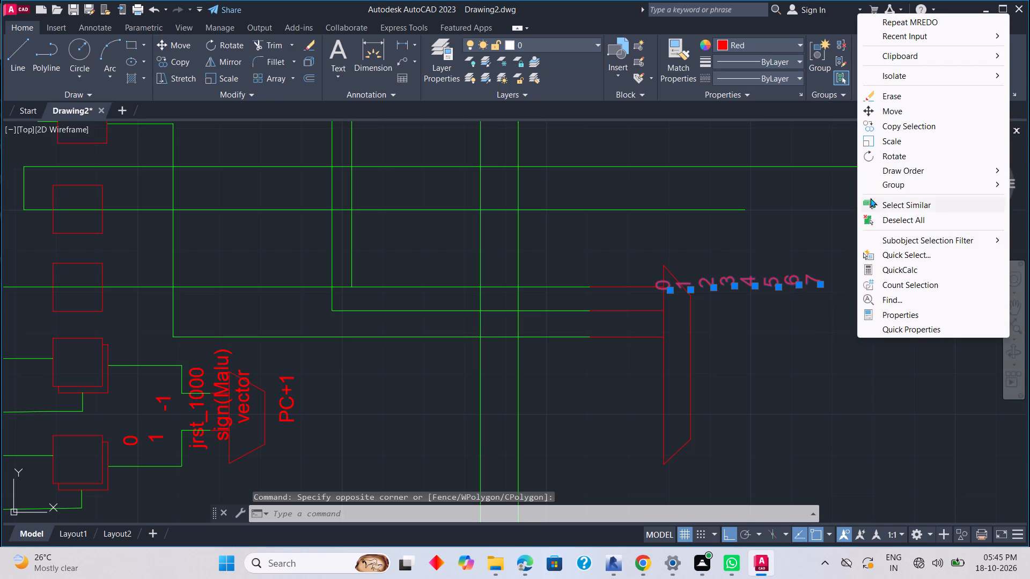
pyautogui.click(882, 153)
pyautogui.click(653, 281)
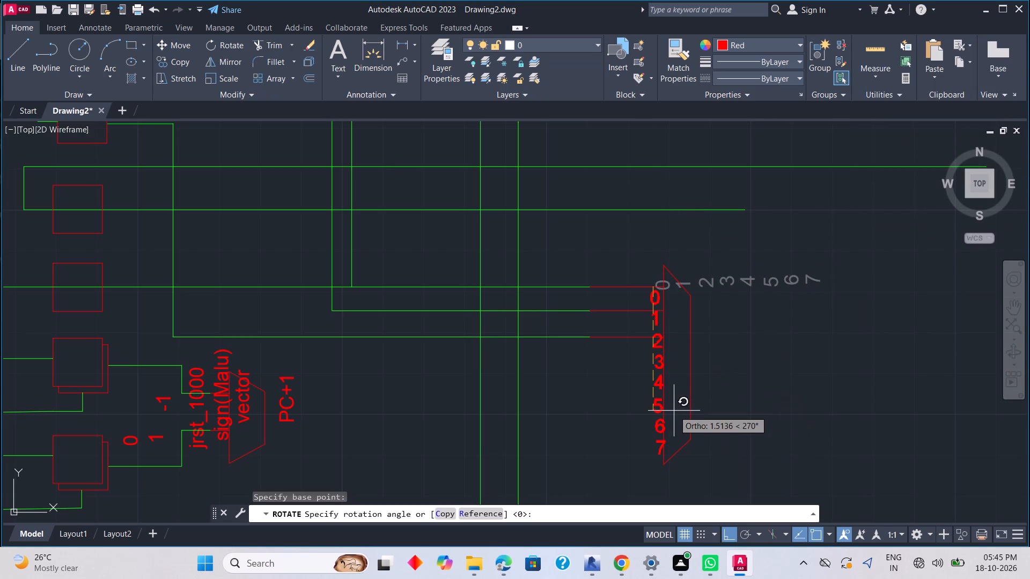
pyautogui.click(643, 417)
# Move the column of labels 0 to 7 inside the lower multiplexer outline, with Ortho off.
pyautogui.moveTo(652, 456); pyautogui.dragTo(652, 444)
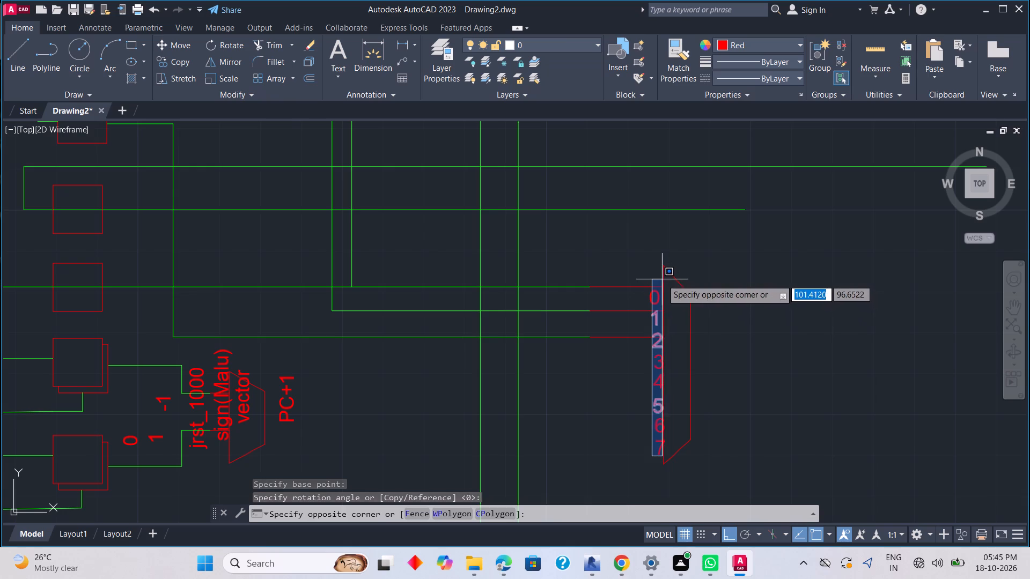
pyautogui.press('Escape')
pyautogui.moveTo(617, 277); pyautogui.dragTo(629, 279)
pyautogui.click(681, 463)
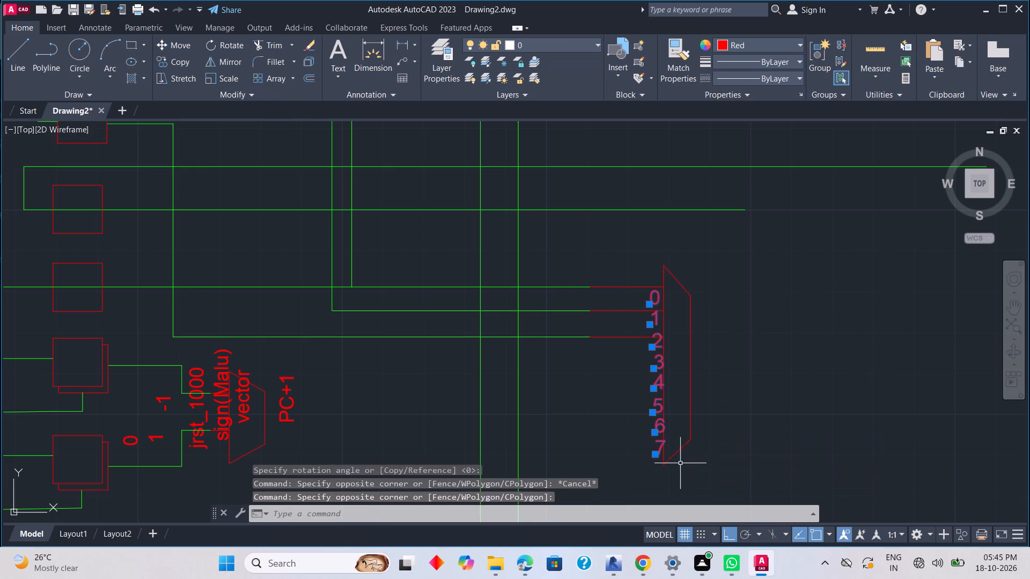
pyautogui.rightClick(674, 470)
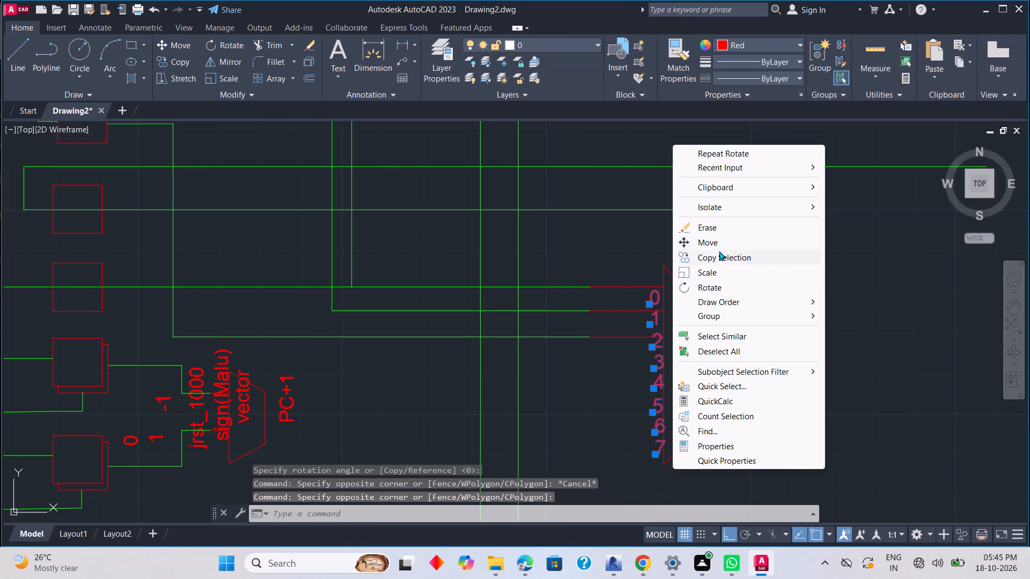
pyautogui.click(719, 243)
pyautogui.click(658, 452)
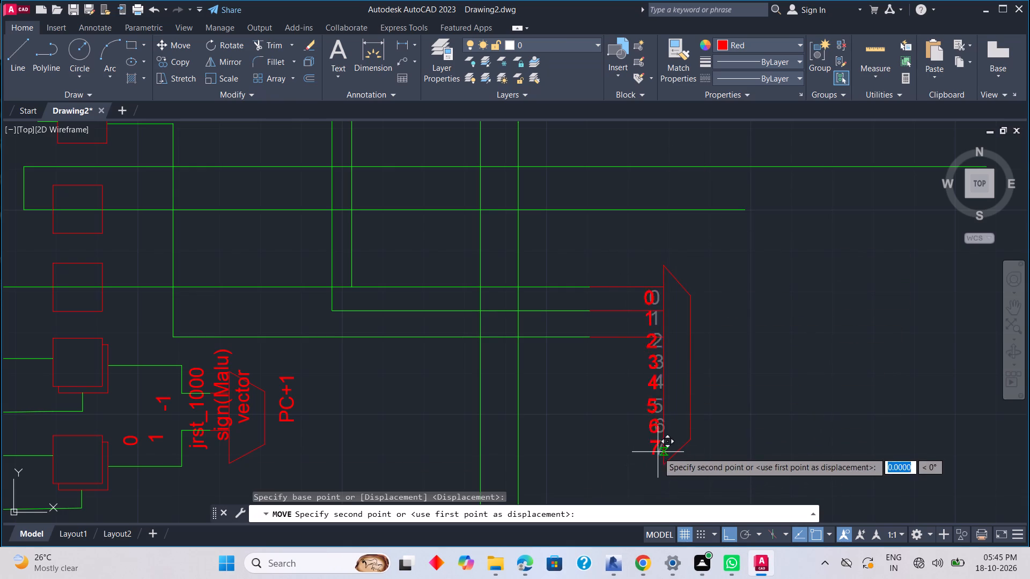
pyautogui.scroll(2, 678, 440)
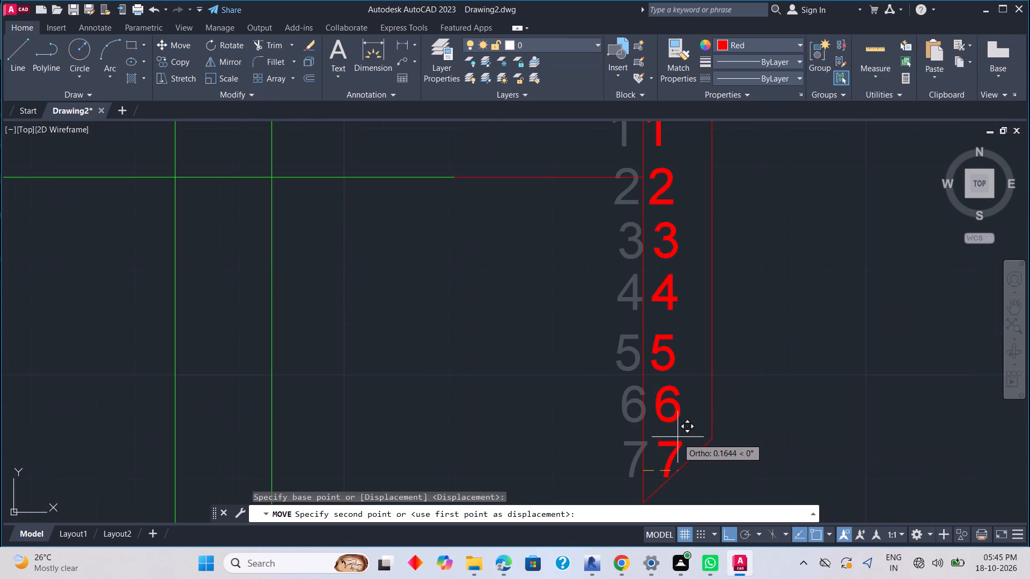
pyautogui.click(726, 529)
pyautogui.moveTo(679, 436); pyautogui.dragTo(686, 463, button='middle')
pyautogui.scroll(-1, 685, 459)
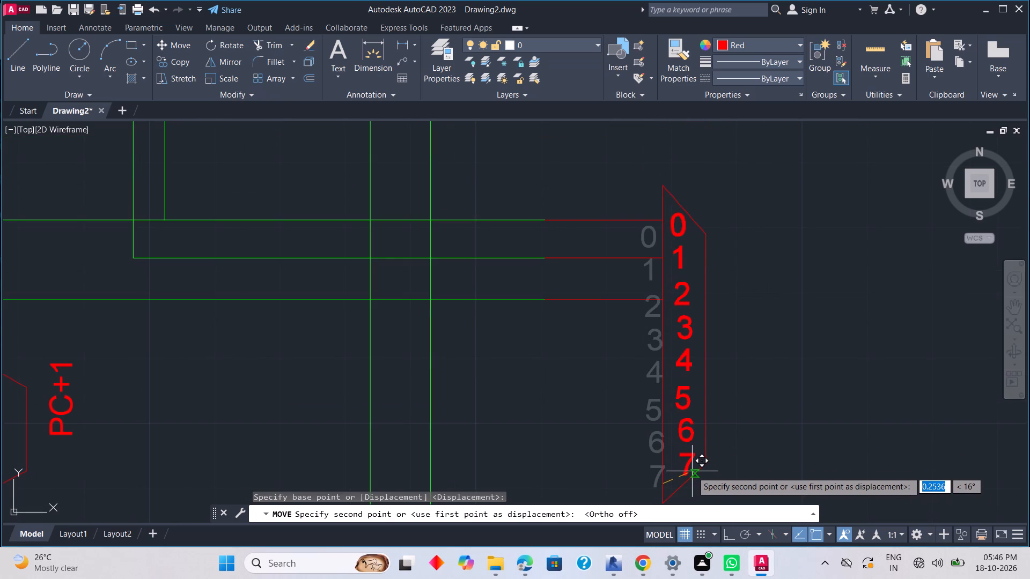
pyautogui.click(692, 471)
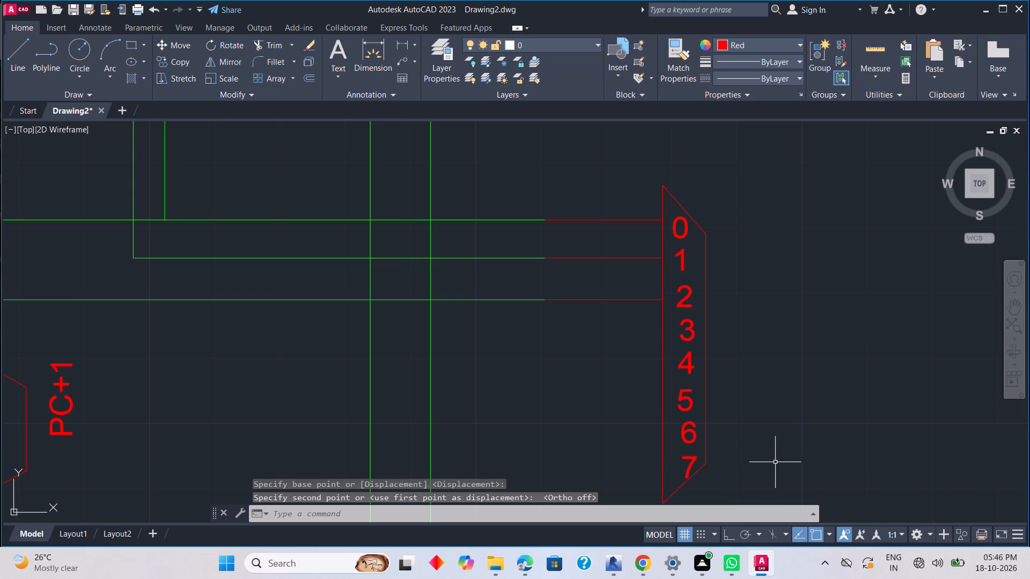
# Rotate the vertical read_data label just below the lower multiplexer by 270° about its lower end, with Ortho on.
pyautogui.scroll(-3, 772, 462)
pyautogui.moveTo(702, 484); pyautogui.dragTo(711, 414, button='middle')
pyautogui.moveTo(780, 443); pyautogui.dragTo(780, 434, button='middle')
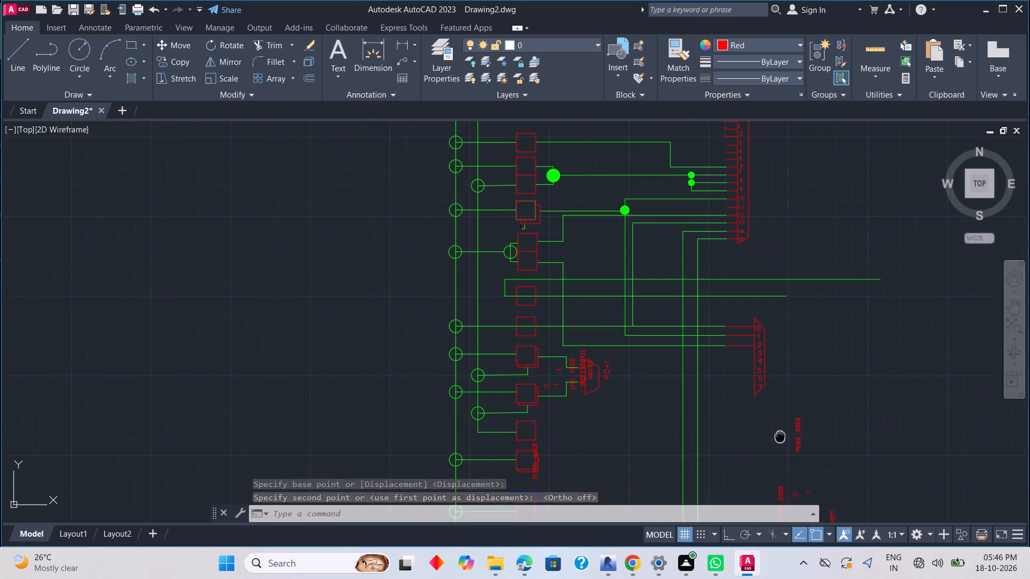
pyautogui.moveTo(780, 434); pyautogui.dragTo(769, 410, button='middle')
pyautogui.click(796, 451)
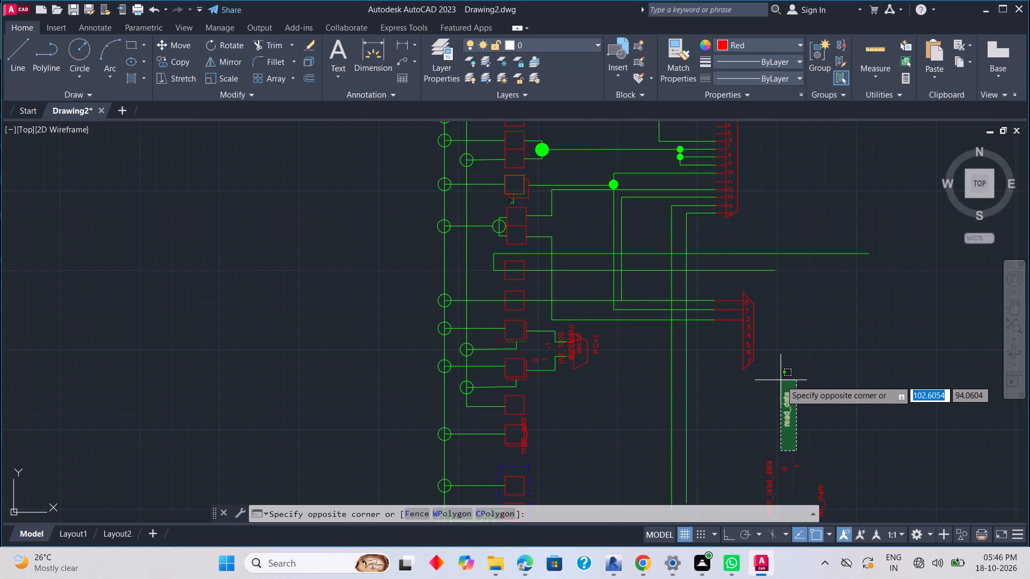
pyautogui.click(781, 380)
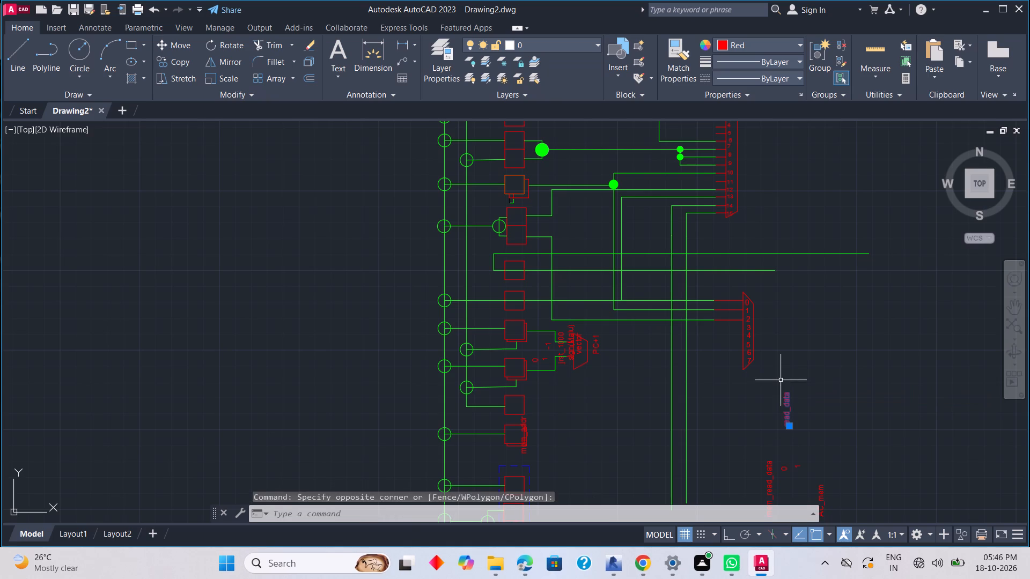
pyautogui.rightClick(833, 423)
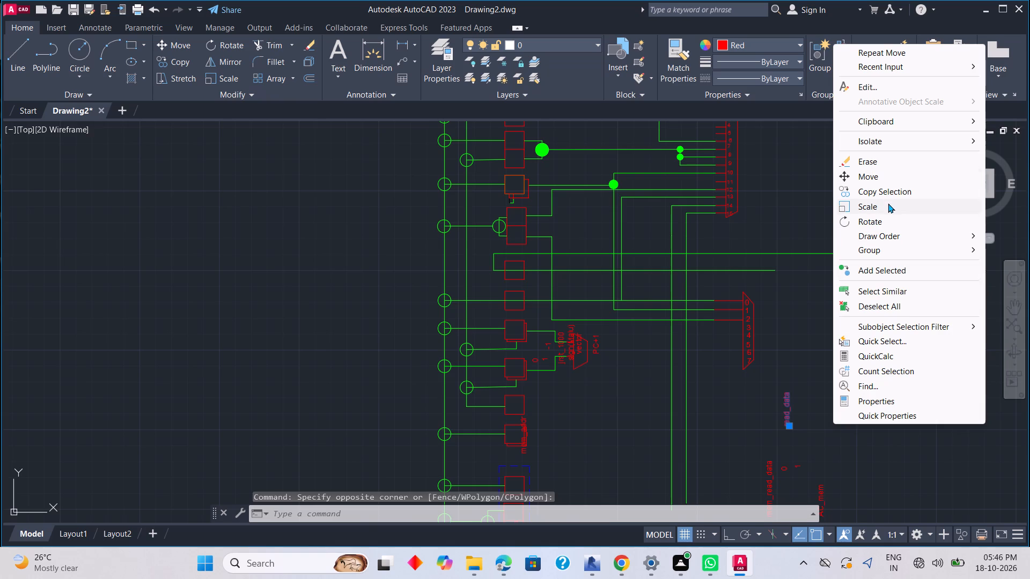
pyautogui.click(891, 225)
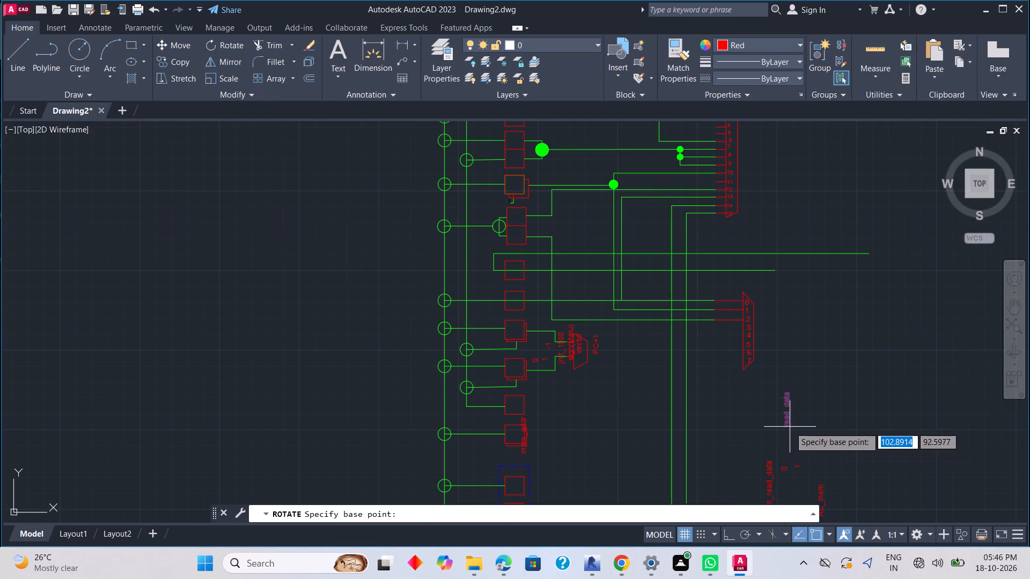
pyautogui.click(791, 427)
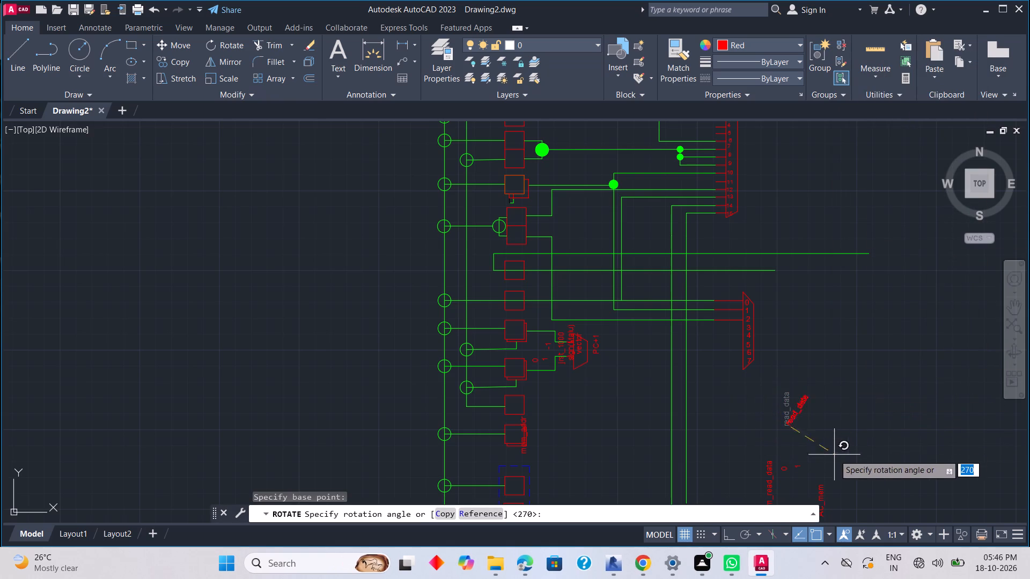
pyautogui.click(726, 532)
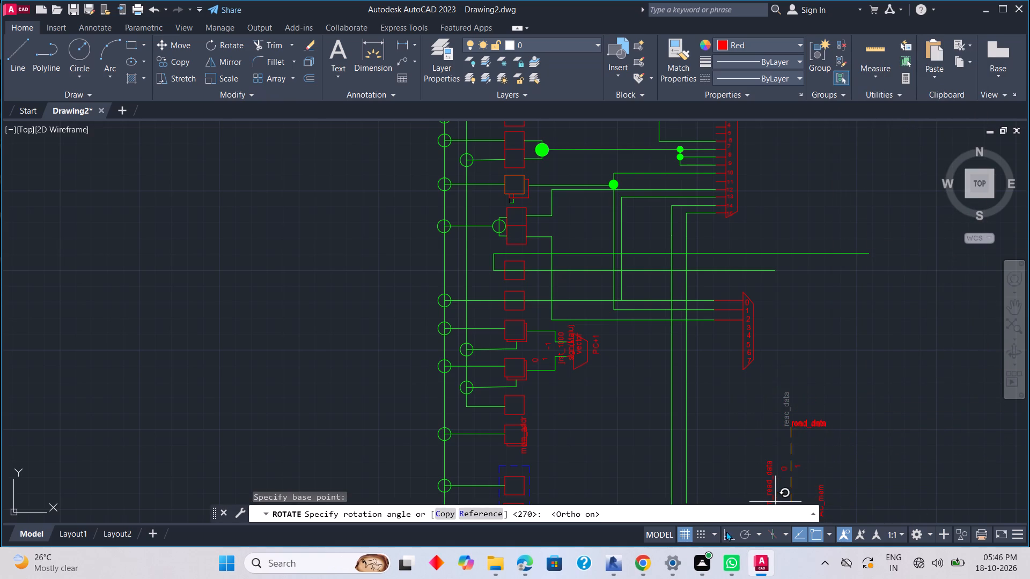
pyautogui.click(805, 465)
pyautogui.press('`')
pyautogui.press('Escape')
# Move the horizontal read_data label, with Ortho off, to the free space just right of the vertical PC+1 label.
pyautogui.moveTo(843, 432); pyautogui.dragTo(815, 421)
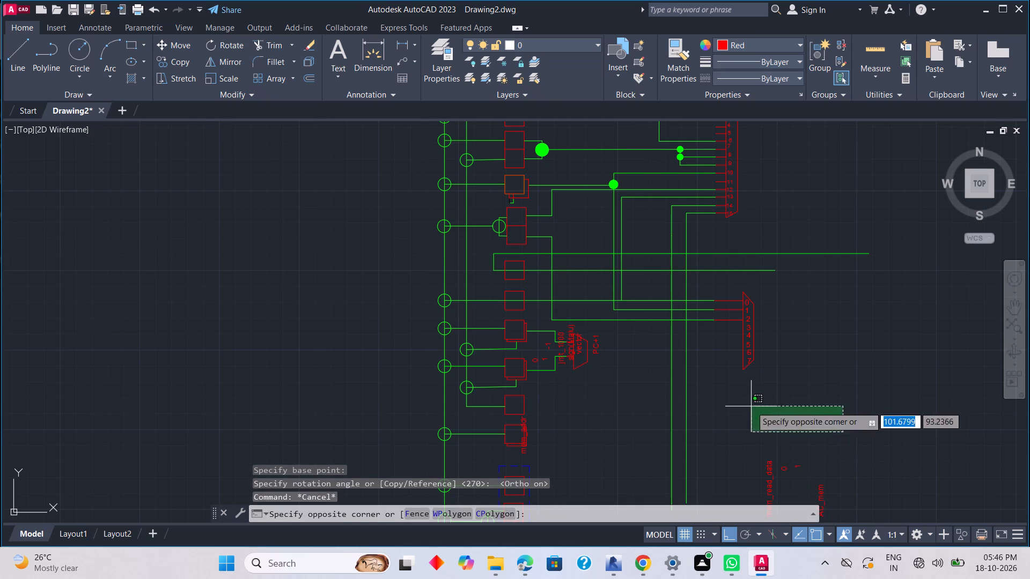
pyautogui.click(751, 406)
pyautogui.rightClick(821, 410)
pyautogui.click(888, 167)
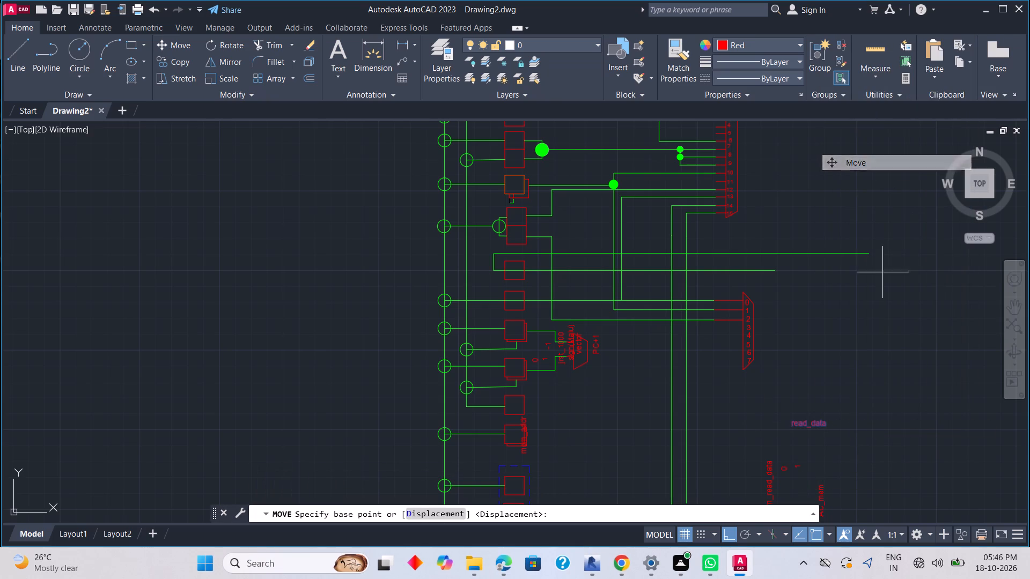
pyautogui.click(793, 426)
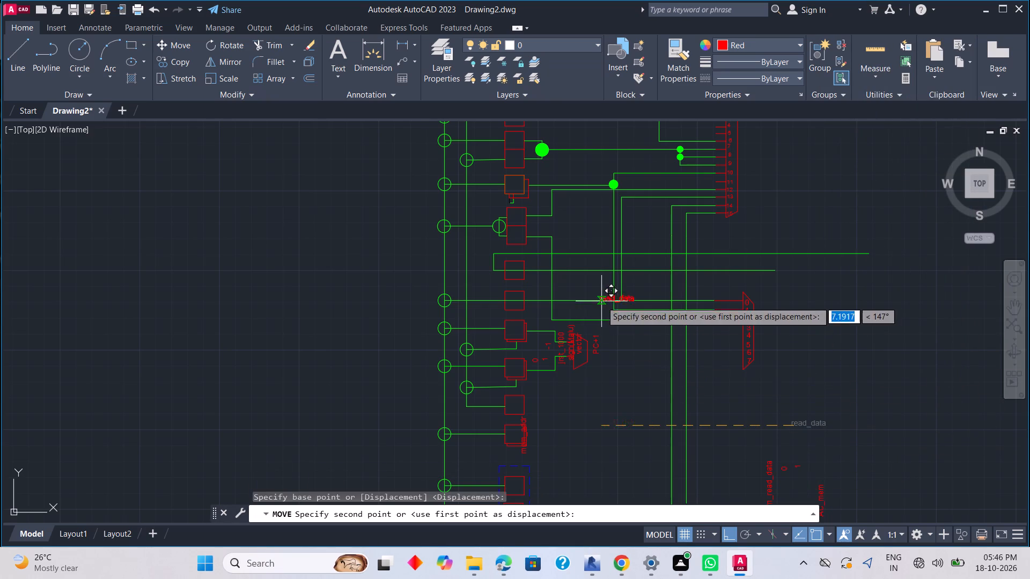
pyautogui.click(730, 535)
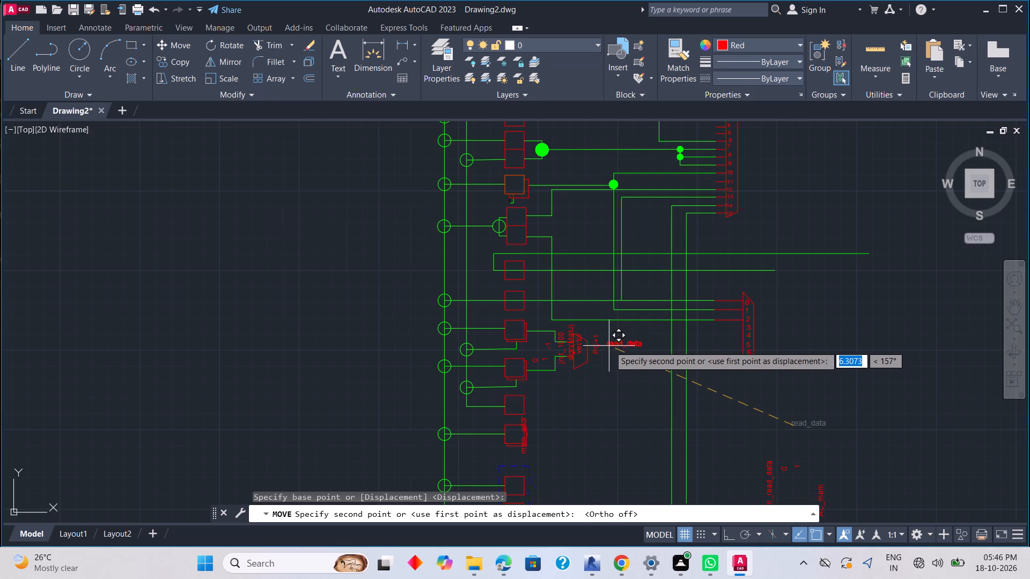
pyautogui.scroll(4, 609, 346)
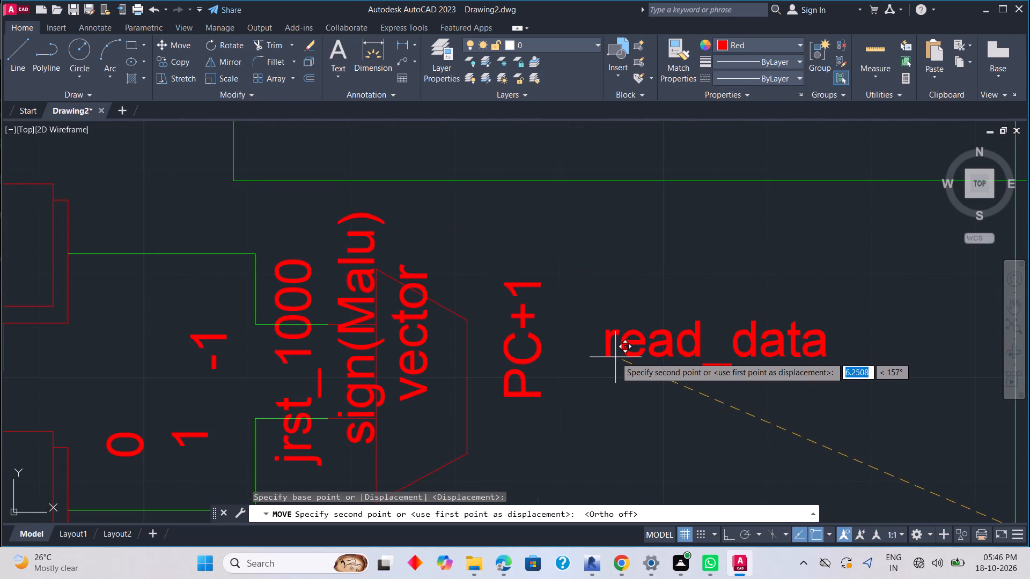
pyautogui.scroll(-2, 615, 358)
pyautogui.click(615, 355)
pyautogui.press('Escape')
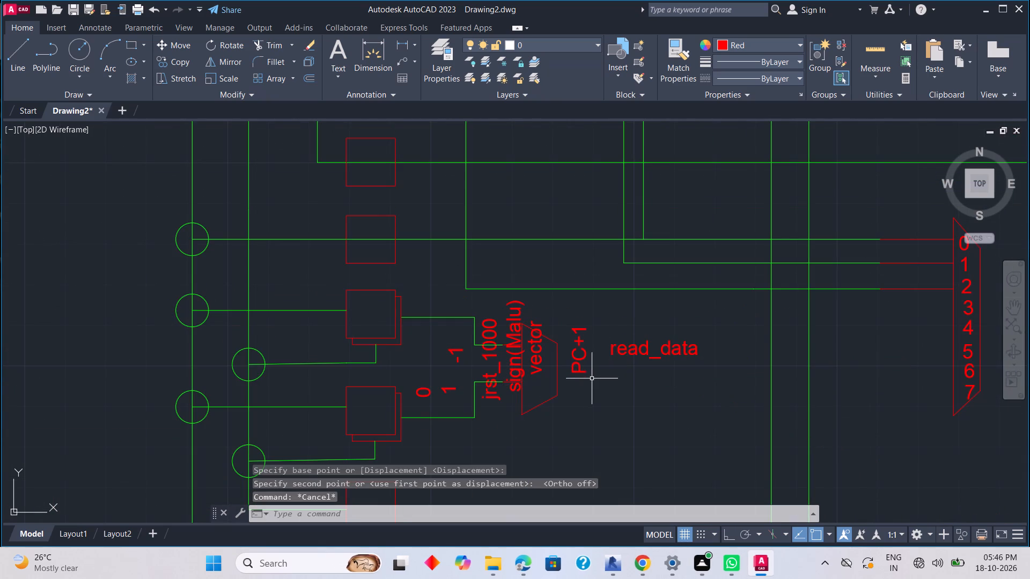
# Rotate the vertical PC+1 label beside the small multiplexer by 270° about its lower end, with Ortho on.
pyautogui.click(596, 378)
pyautogui.click(572, 318)
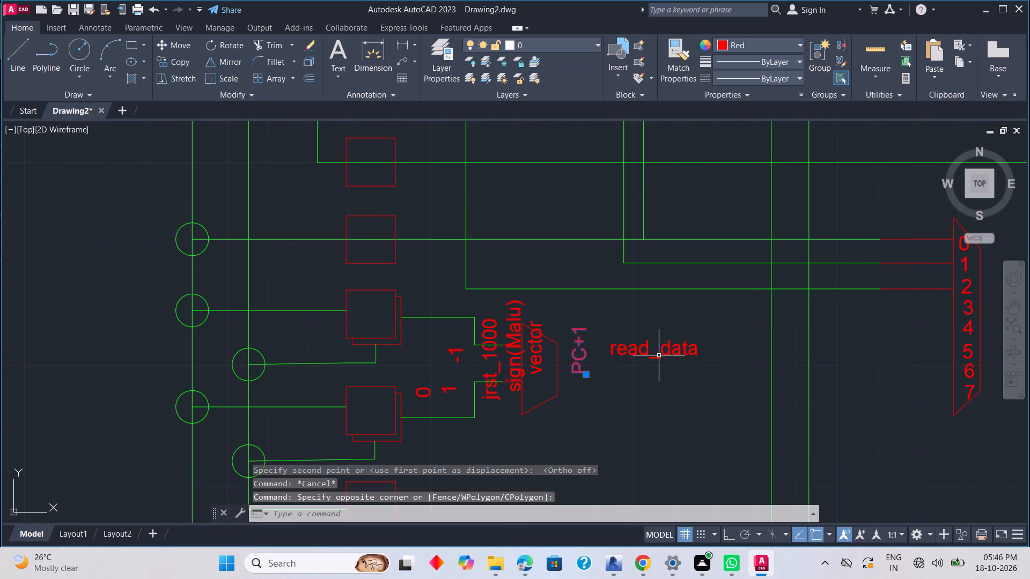
pyautogui.rightClick(643, 394)
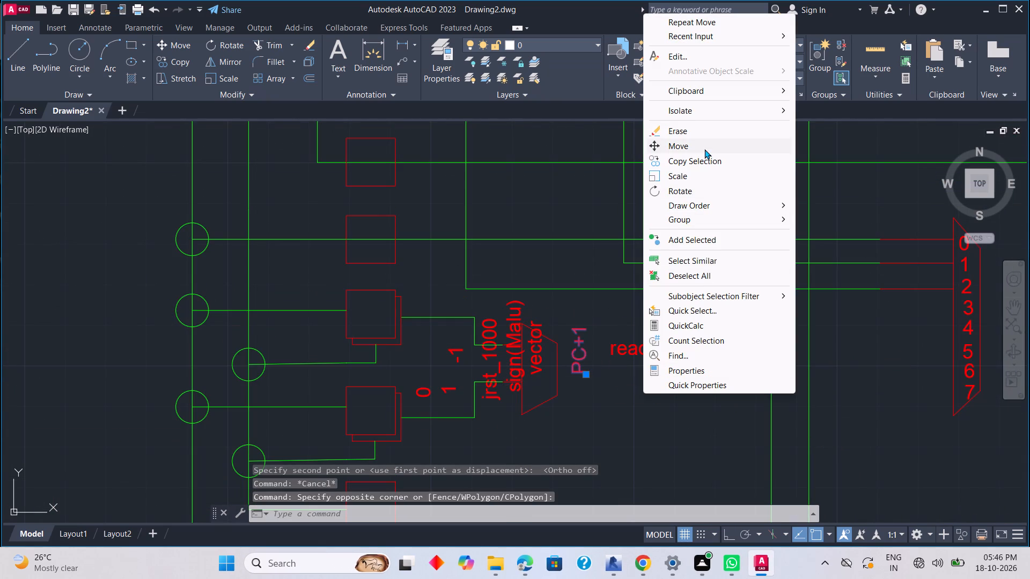
pyautogui.click(703, 186)
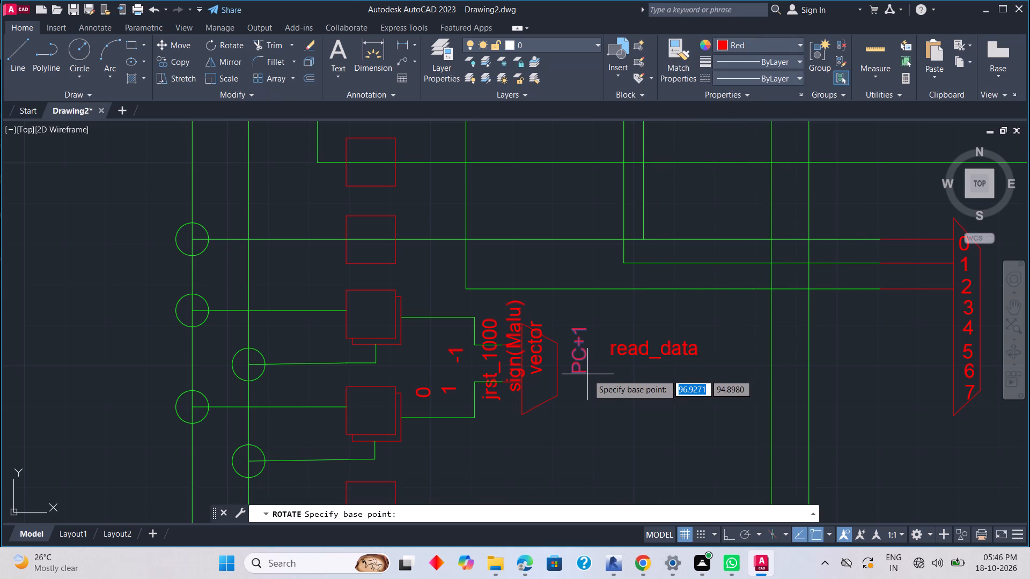
pyautogui.click(587, 372)
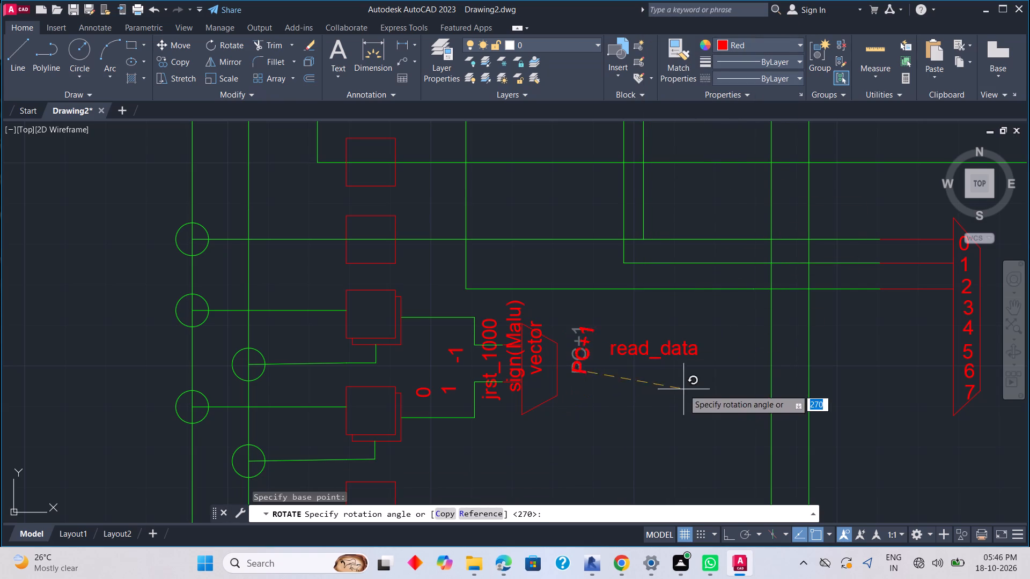
pyautogui.click(723, 536)
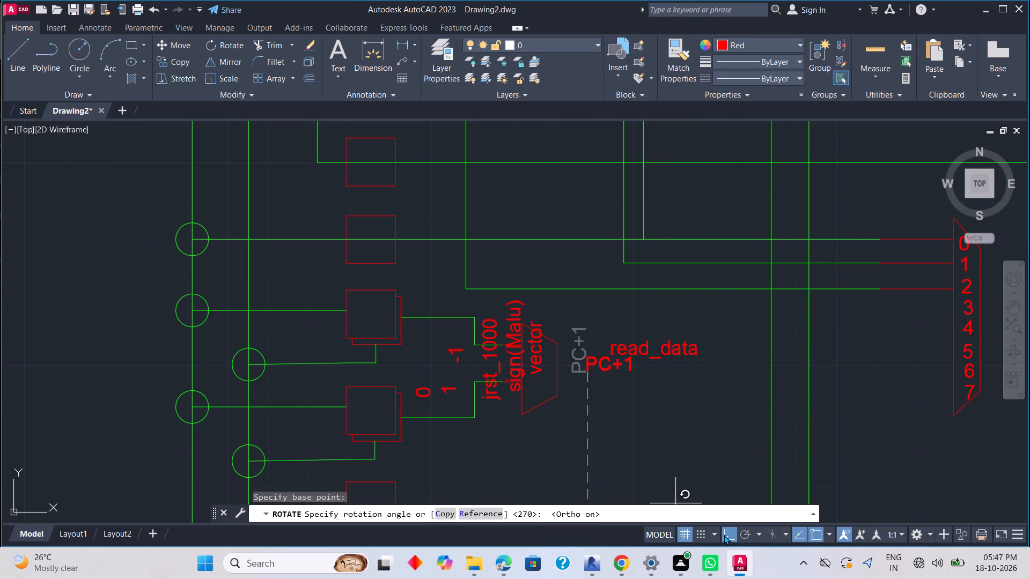
pyautogui.click(550, 472)
# Move the PC+1 label, with Ortho off, to between the wires feeding inputs 7 and 8 of the upper multiplexer.
pyautogui.click(652, 406)
pyautogui.click(580, 363)
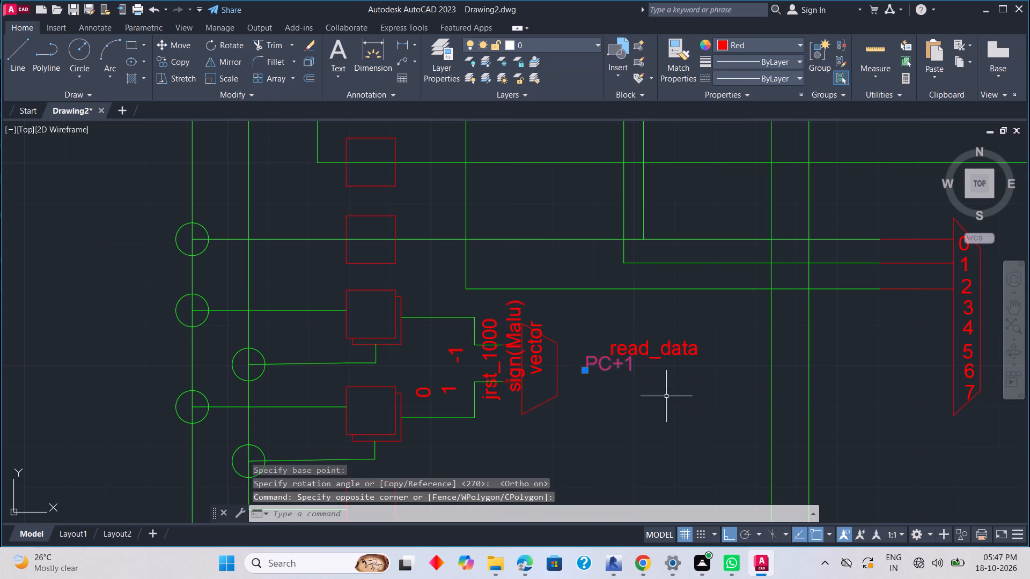
pyautogui.rightClick(673, 397)
pyautogui.click(729, 152)
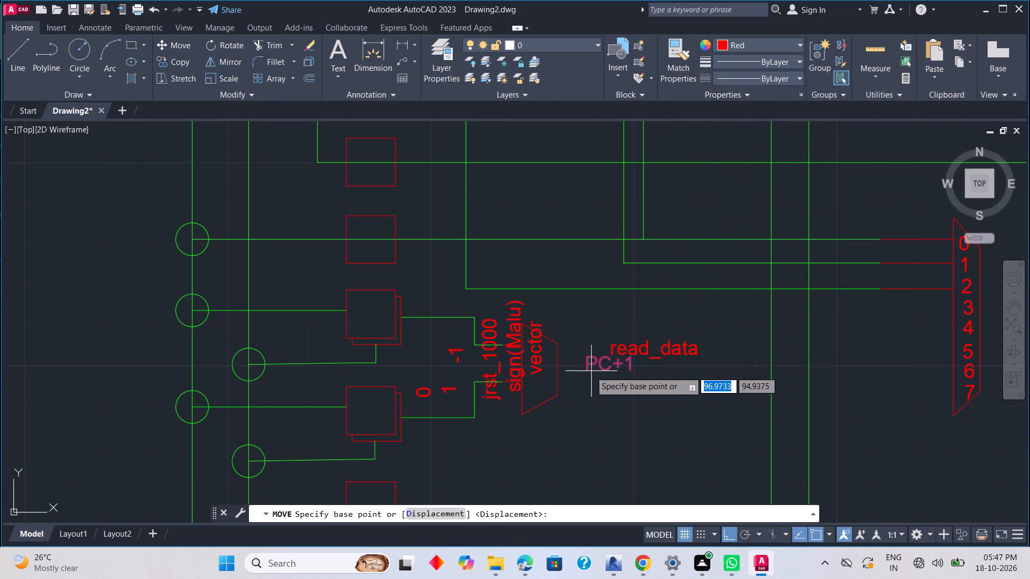
pyautogui.click(586, 370)
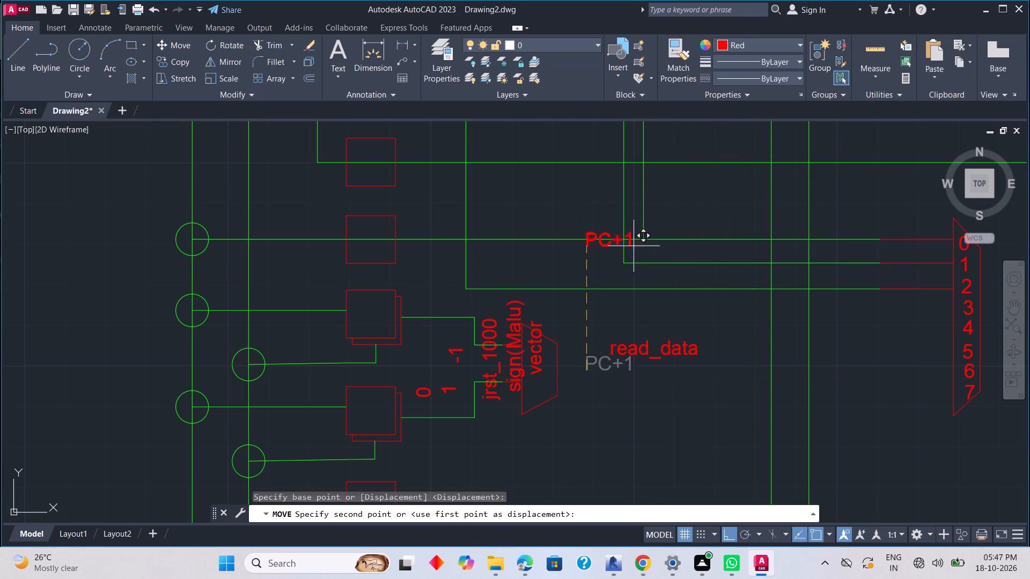
pyautogui.scroll(-1, 656, 198)
pyautogui.moveTo(656, 198); pyautogui.dragTo(645, 369, button='middle')
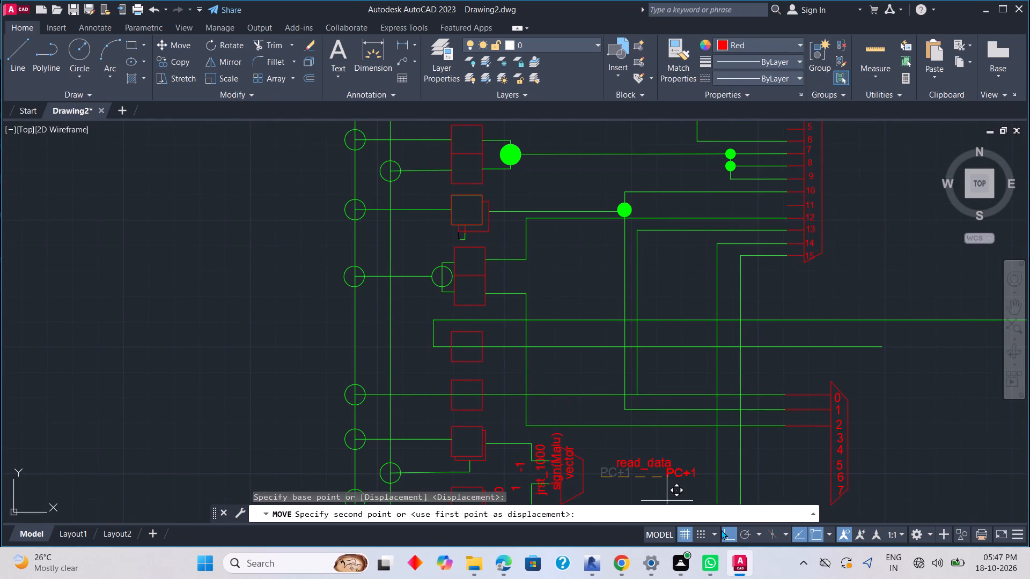
pyautogui.click(724, 531)
pyautogui.moveTo(763, 192); pyautogui.dragTo(746, 283, button='middle')
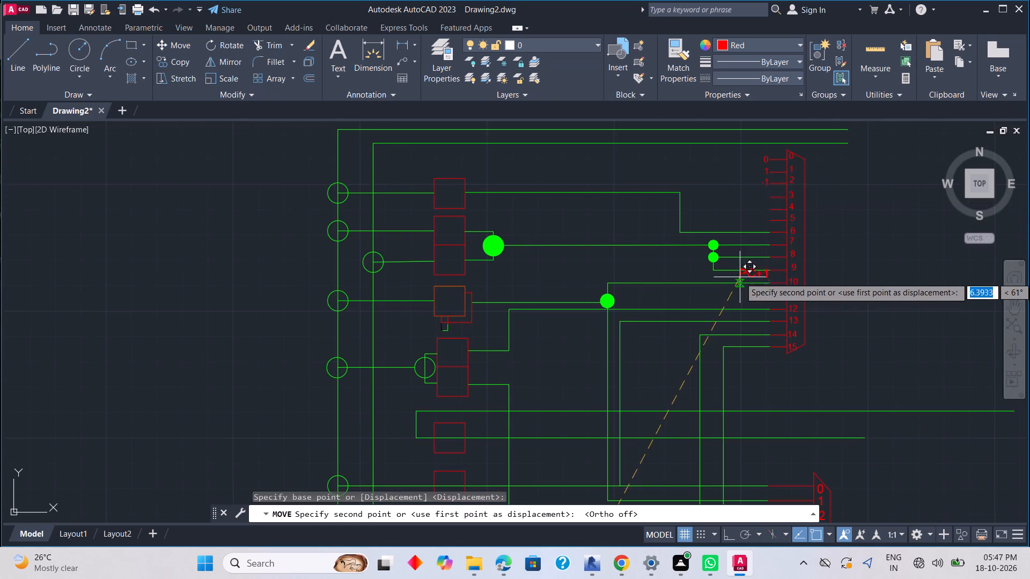
pyautogui.scroll(3, 739, 268)
pyautogui.click(717, 214)
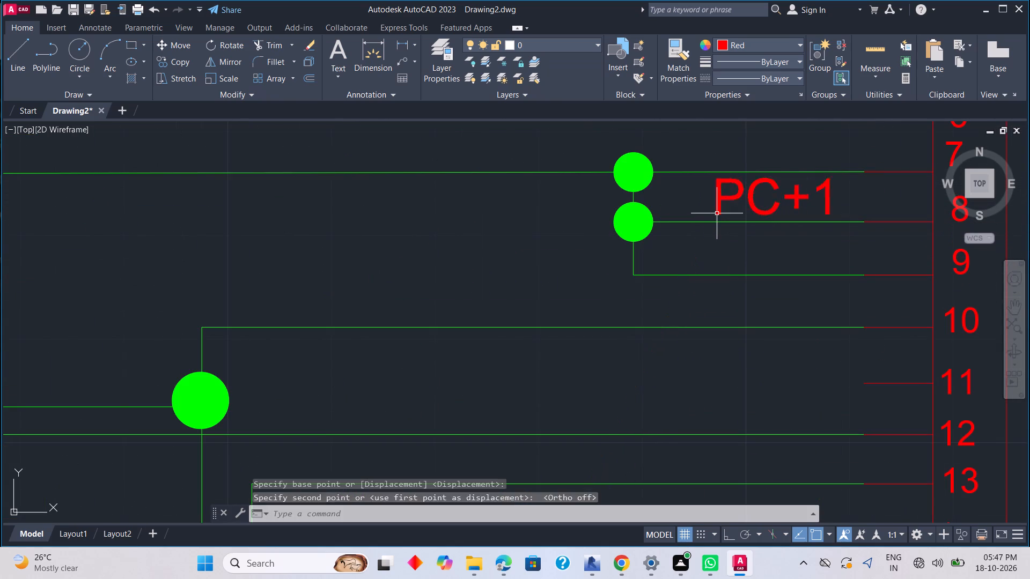
# Copy the PC+1 label straight down into the gap between the wires feeding inputs 8 and 9 of the upper multiplexer.
pyautogui.press('Escape')
pyautogui.scroll(-2, 722, 244)
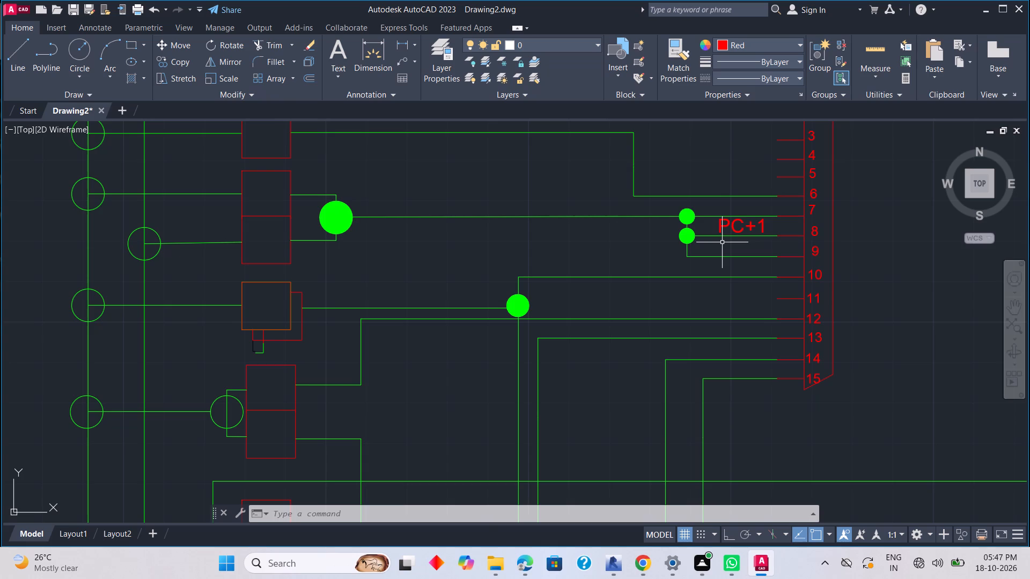
pyautogui.scroll(2, 747, 236)
pyautogui.click(736, 217)
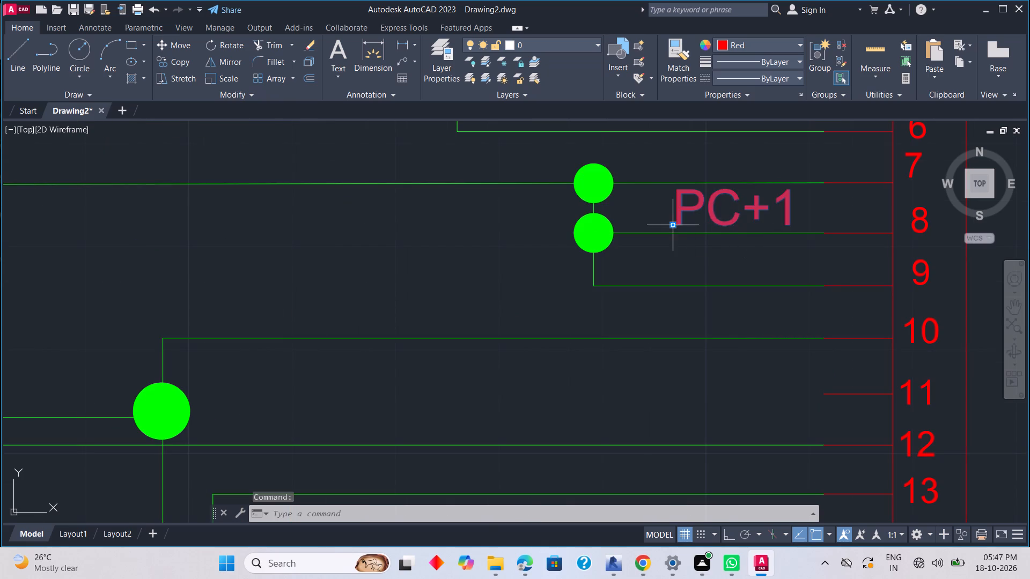
pyautogui.rightClick(674, 228)
pyautogui.click(719, 311)
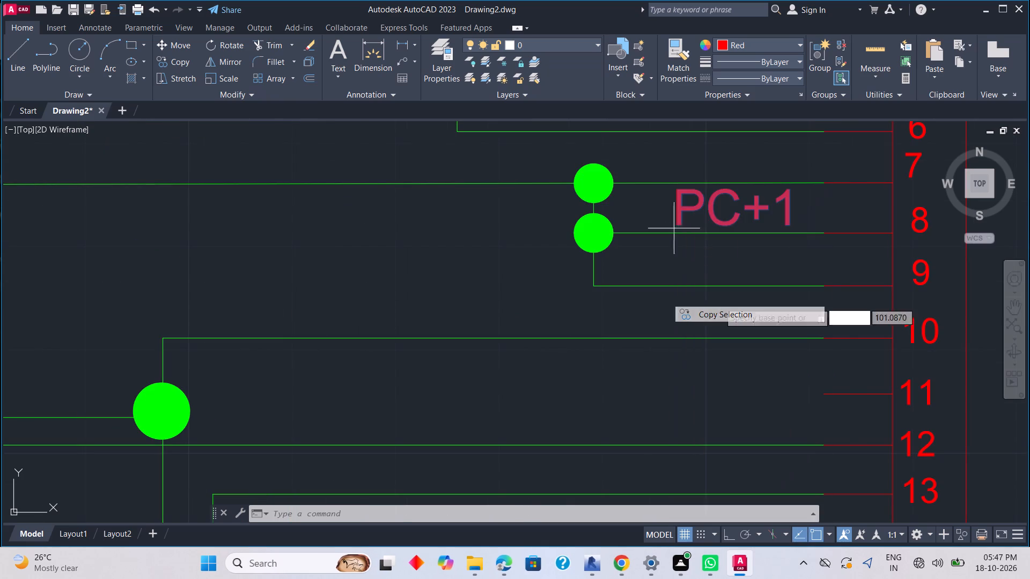
pyautogui.click(681, 221)
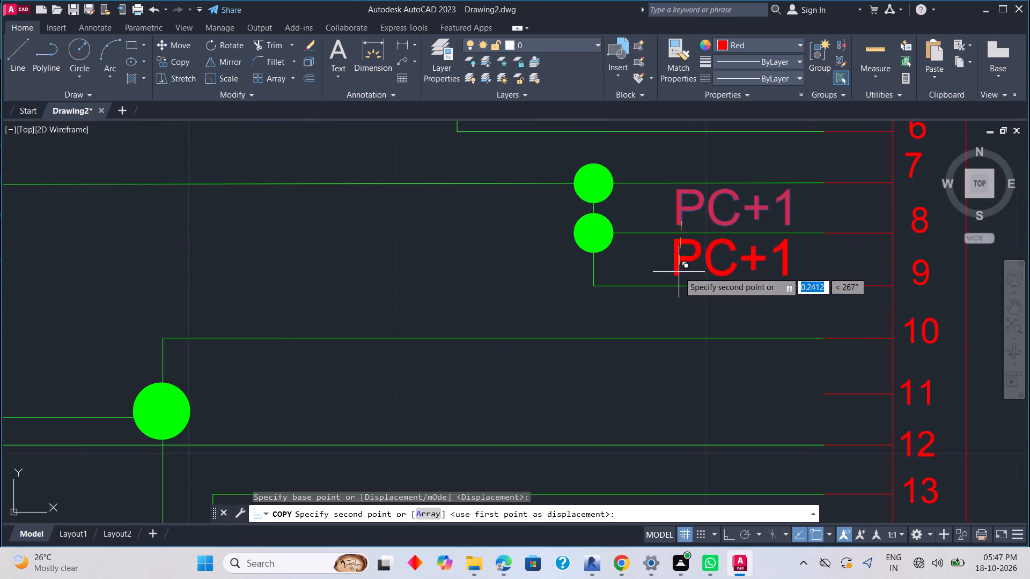
pyautogui.click(679, 273)
pyautogui.press('Escape')
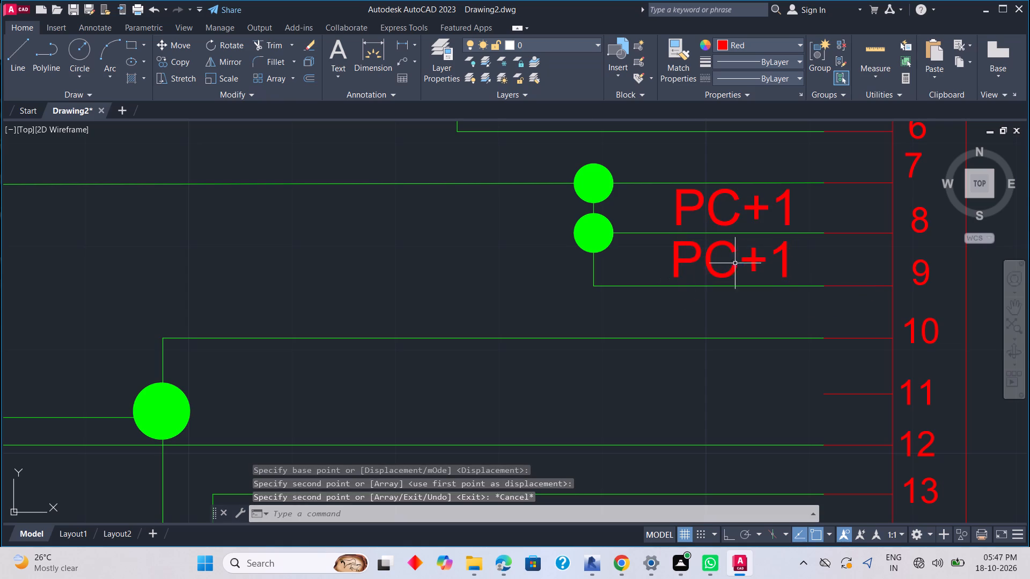
# Change the text of the lower PC+1 label to PC+2.
pyautogui.doubleClick(786, 262)
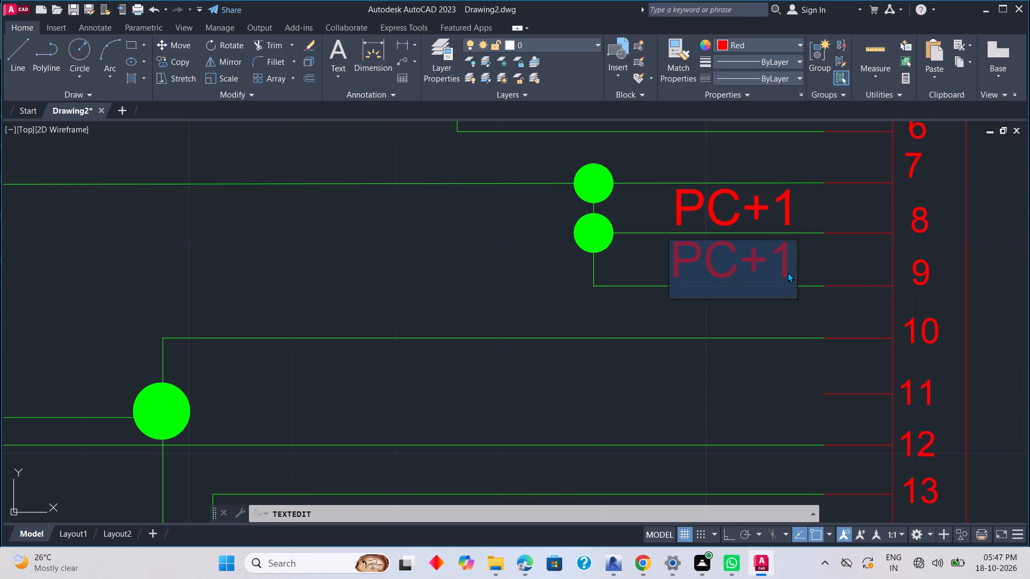
pyautogui.write('PC')
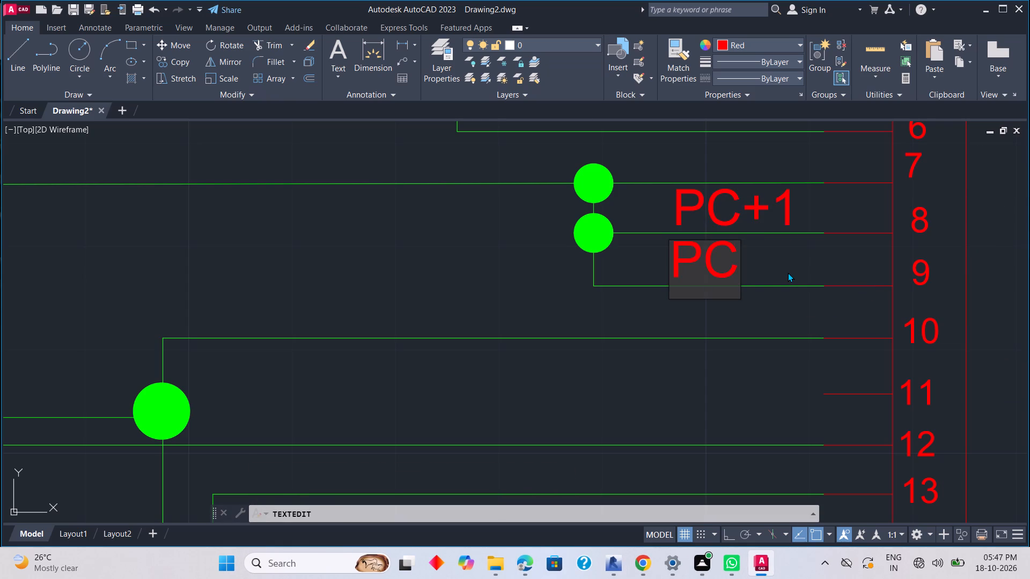
pyautogui.write('+2')
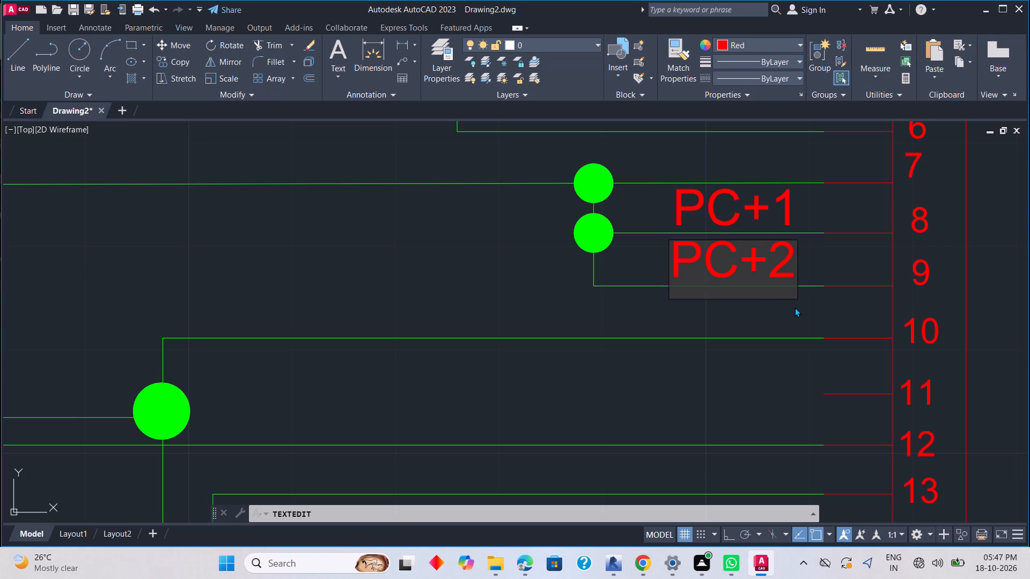
pyautogui.click(612, 313)
# Rotate the vertical jrst_1000, sign(Malu) and vector labels at the small multiplexer together by 270° about the vector label's lower end, with Ortho on.
pyautogui.scroll(-3, 668, 328)
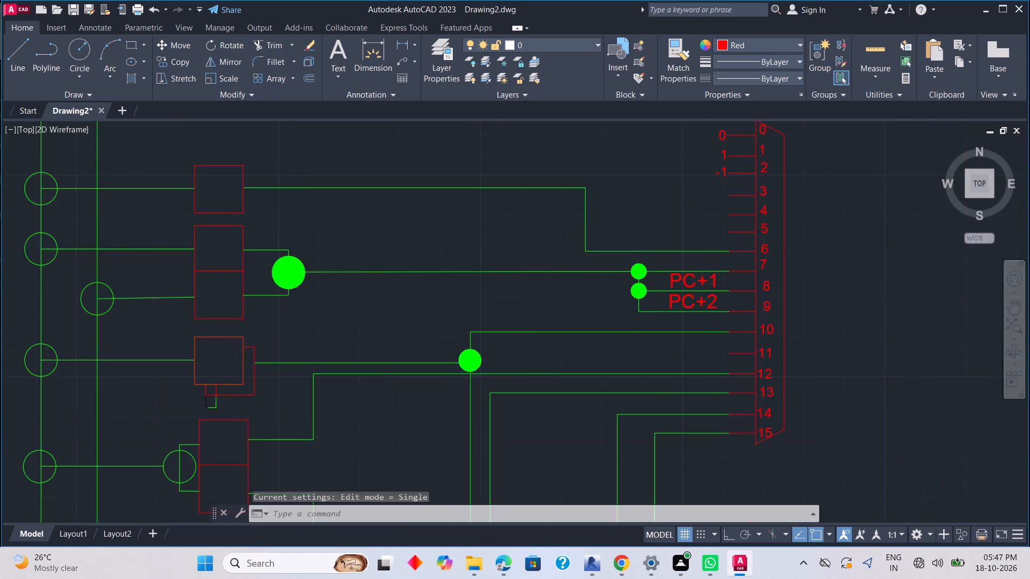
pyautogui.moveTo(659, 354); pyautogui.dragTo(681, 187, button='middle')
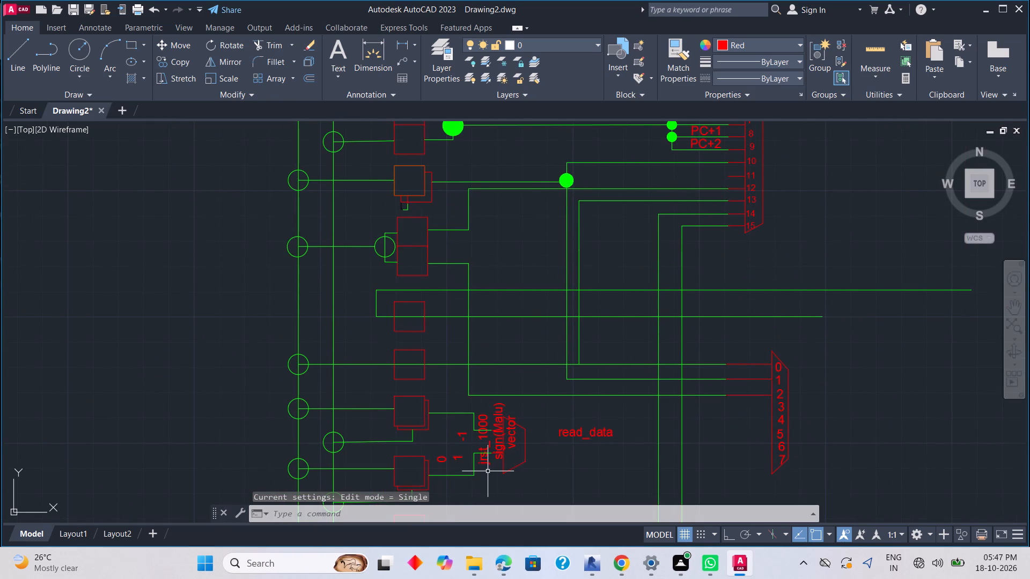
pyautogui.moveTo(489, 466); pyautogui.dragTo(491, 408, button='middle')
pyautogui.scroll(2, 496, 403)
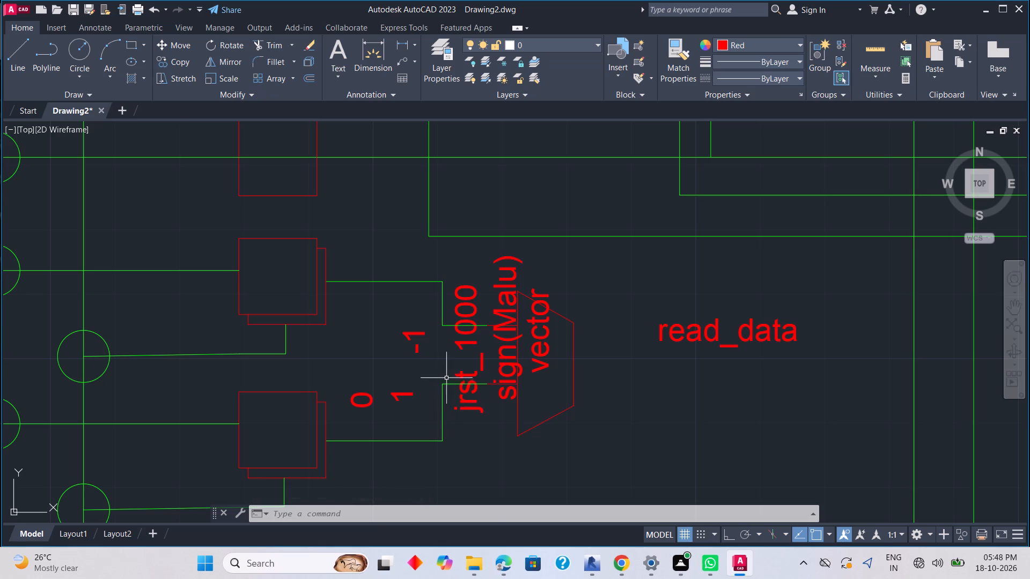
pyautogui.click(443, 255)
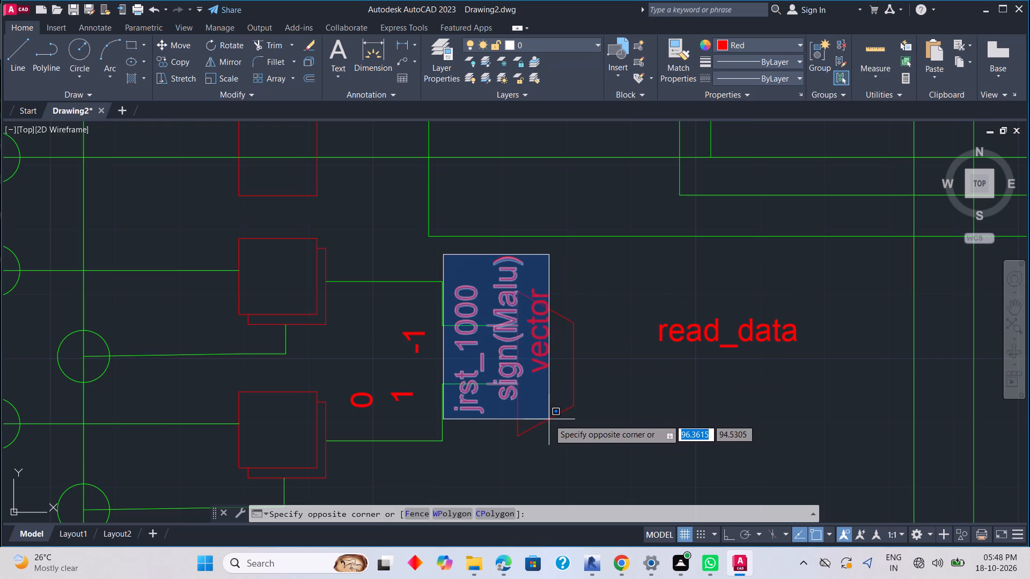
pyautogui.click(557, 419)
pyautogui.rightClick(637, 438)
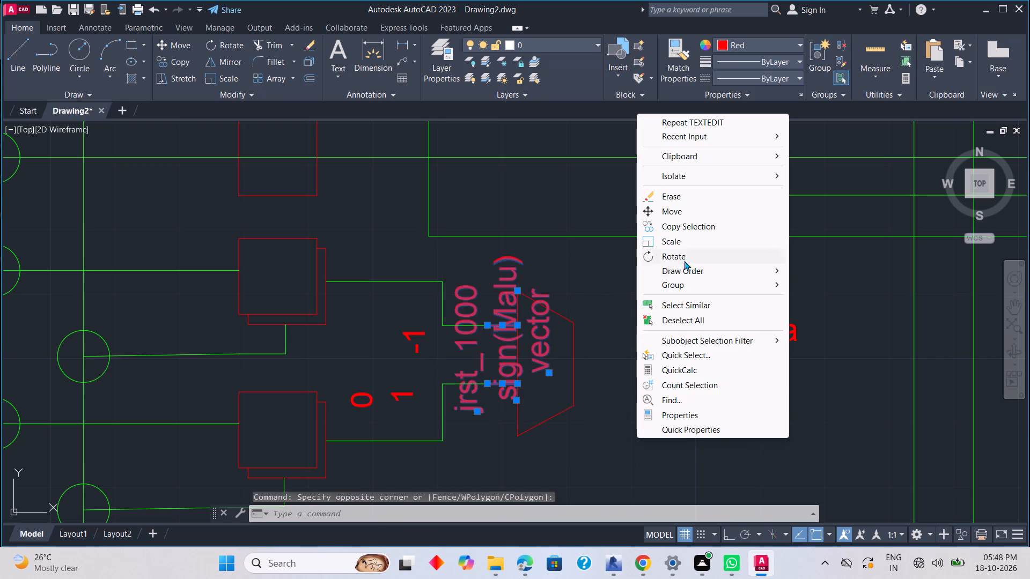
pyautogui.click(681, 253)
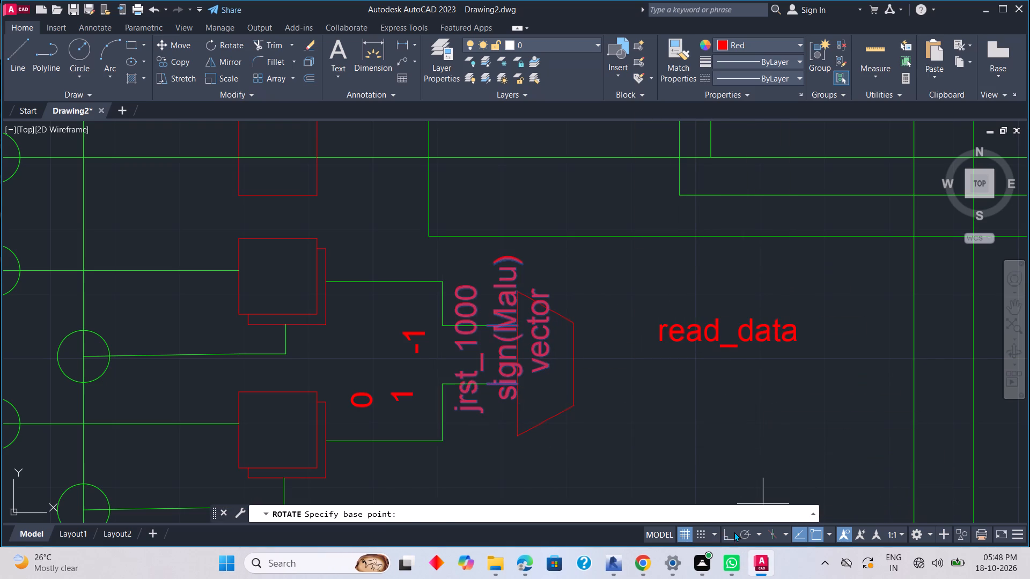
pyautogui.click(734, 532)
pyautogui.click(551, 368)
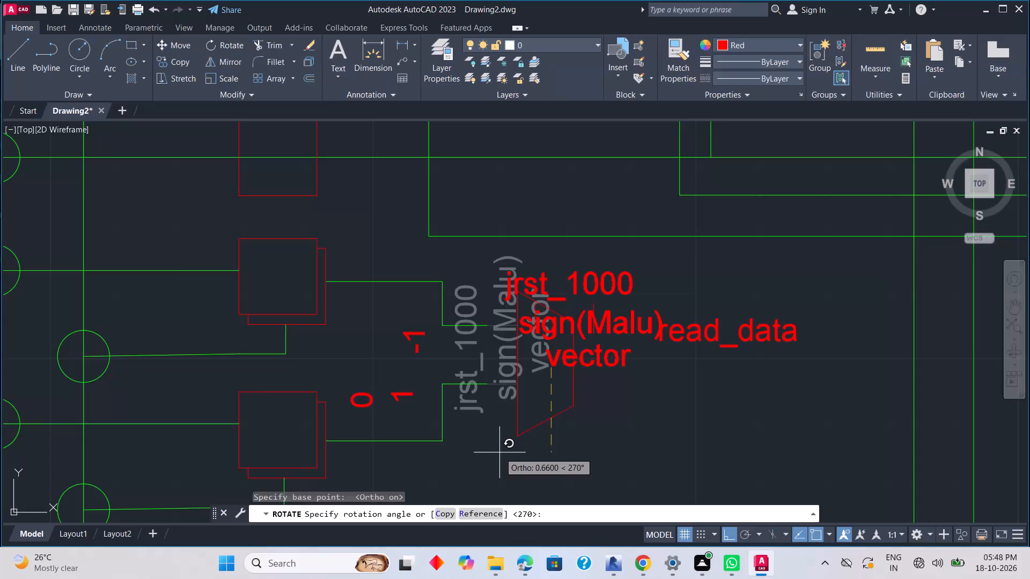
pyautogui.click(499, 452)
pyautogui.press('Escape')
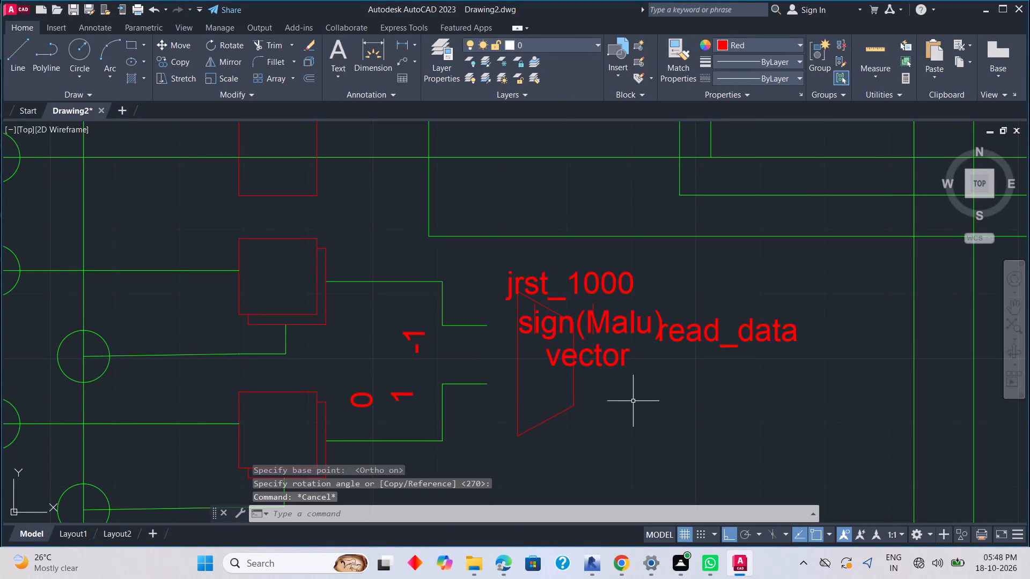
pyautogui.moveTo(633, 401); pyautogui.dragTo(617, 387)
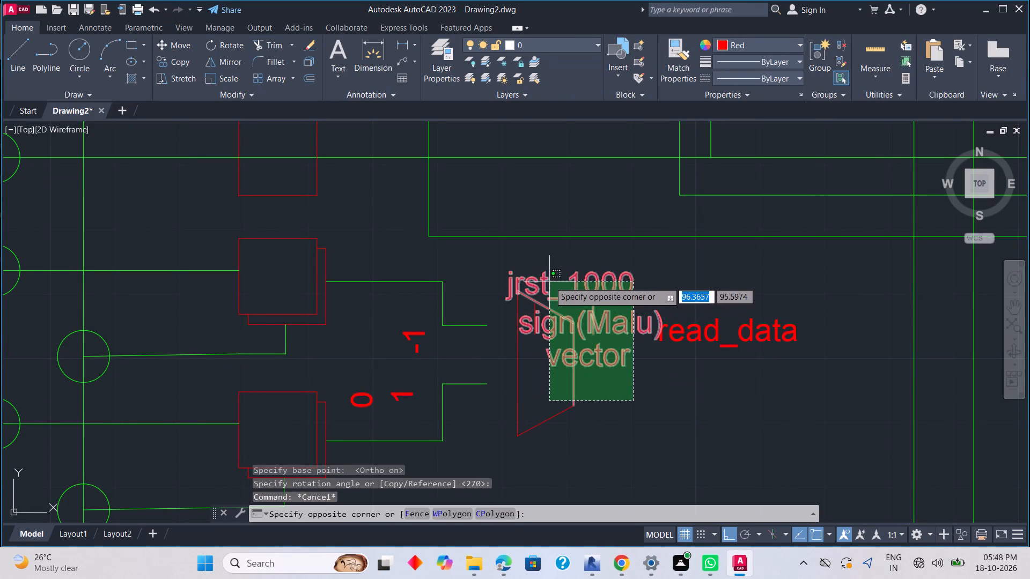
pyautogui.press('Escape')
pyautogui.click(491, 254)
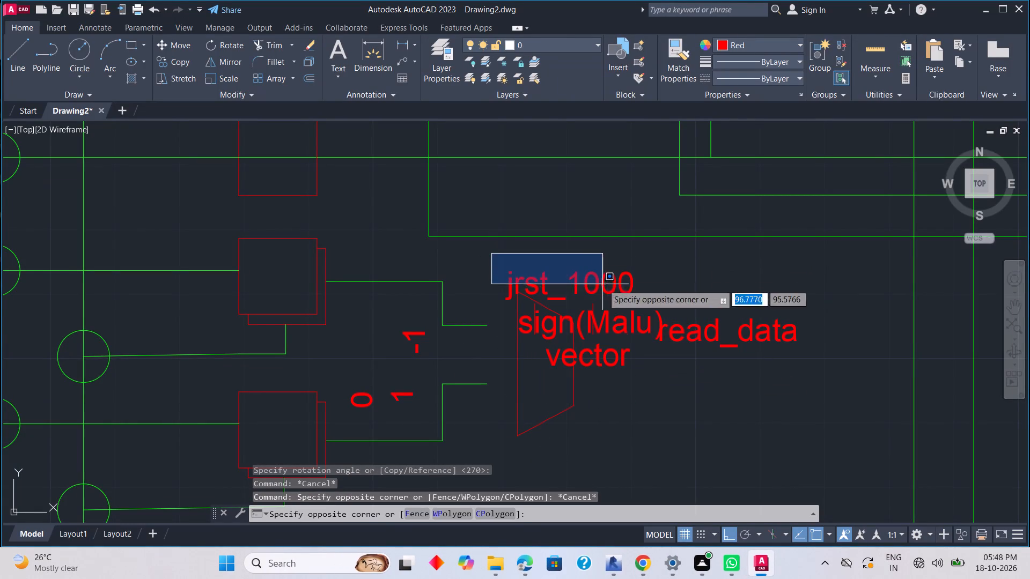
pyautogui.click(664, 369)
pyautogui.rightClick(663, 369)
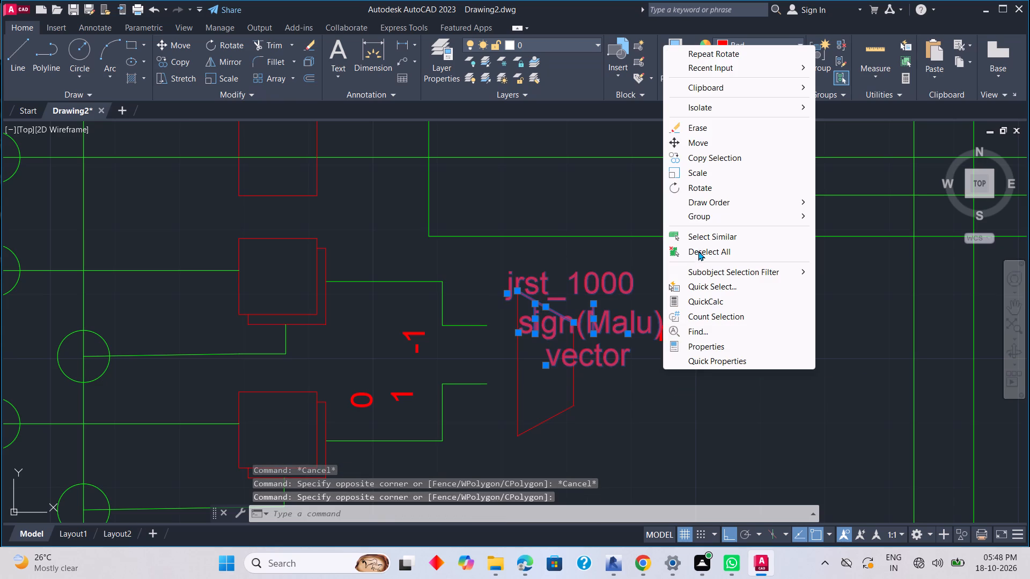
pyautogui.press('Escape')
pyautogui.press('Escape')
# Delete the sloped top edge of the small multiplexer beneath the jrst_1000 label.
pyautogui.click(534, 299)
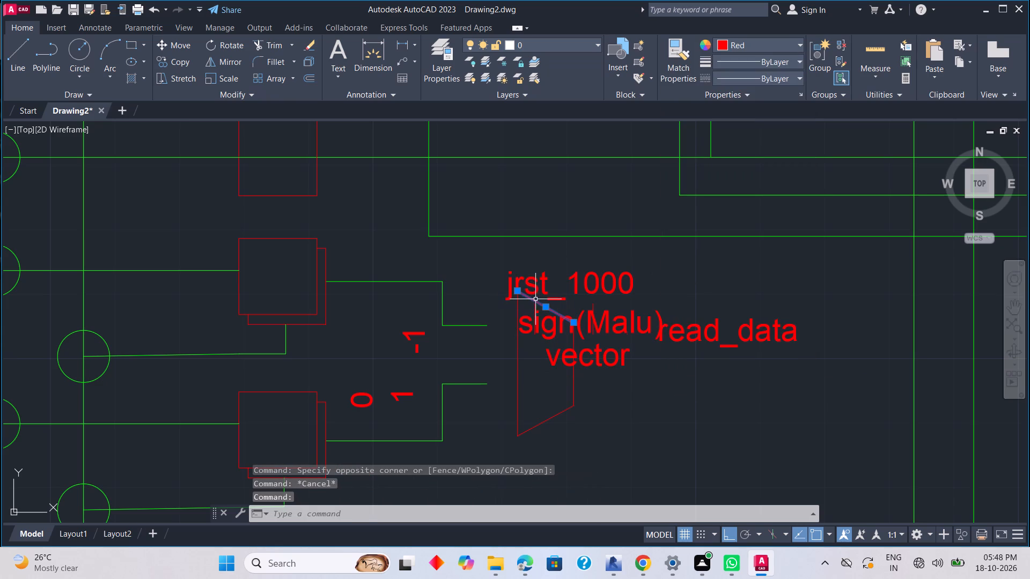
pyautogui.press('Delete')
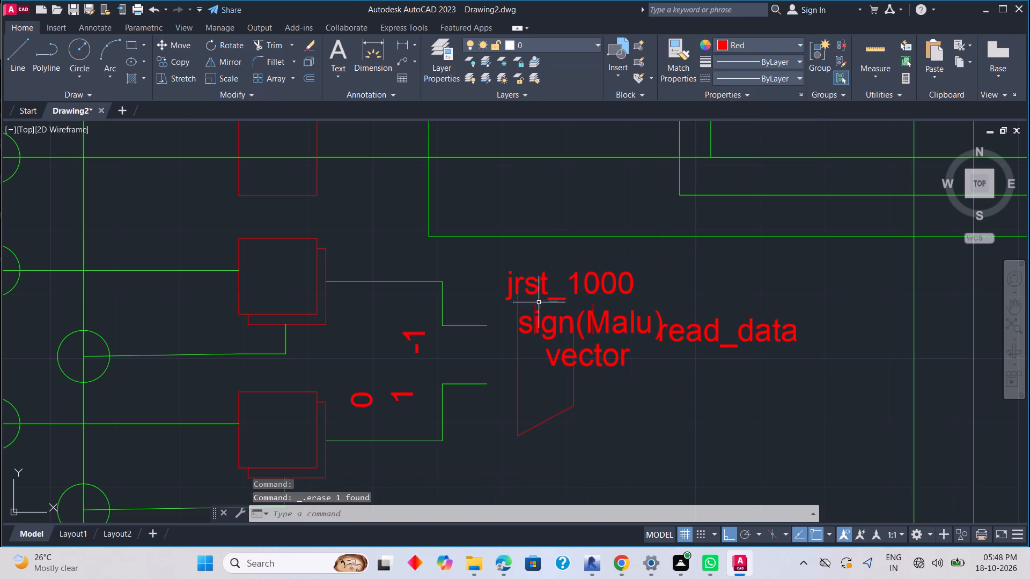
# Move the jrst_1000, sign(Malu) and vector labels together, with Ortho off, to beside inputs 3 to 5 of the upper multiplexer.
pyautogui.moveTo(482, 255); pyautogui.dragTo(491, 258)
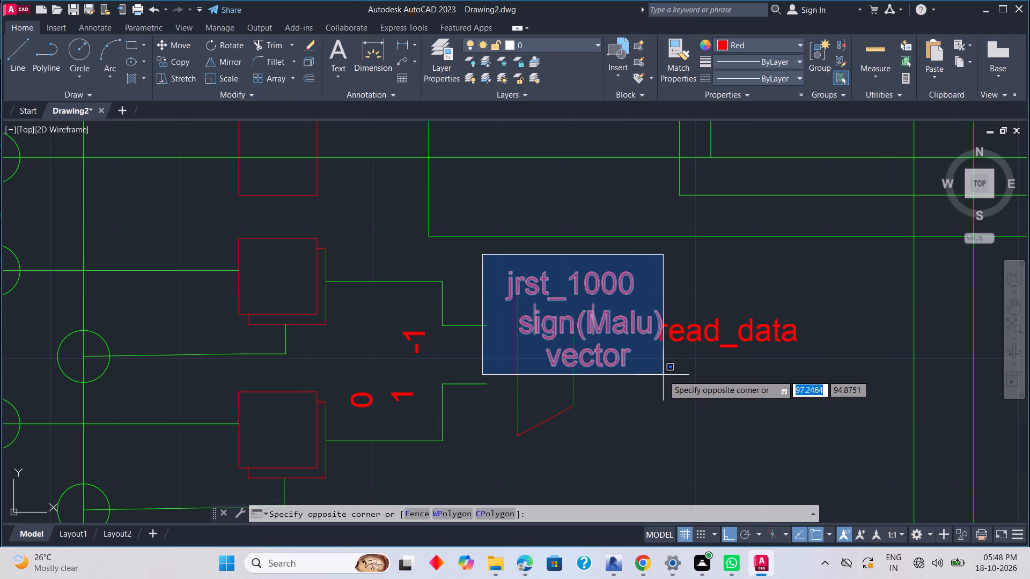
pyautogui.click(663, 375)
pyautogui.rightClick(665, 376)
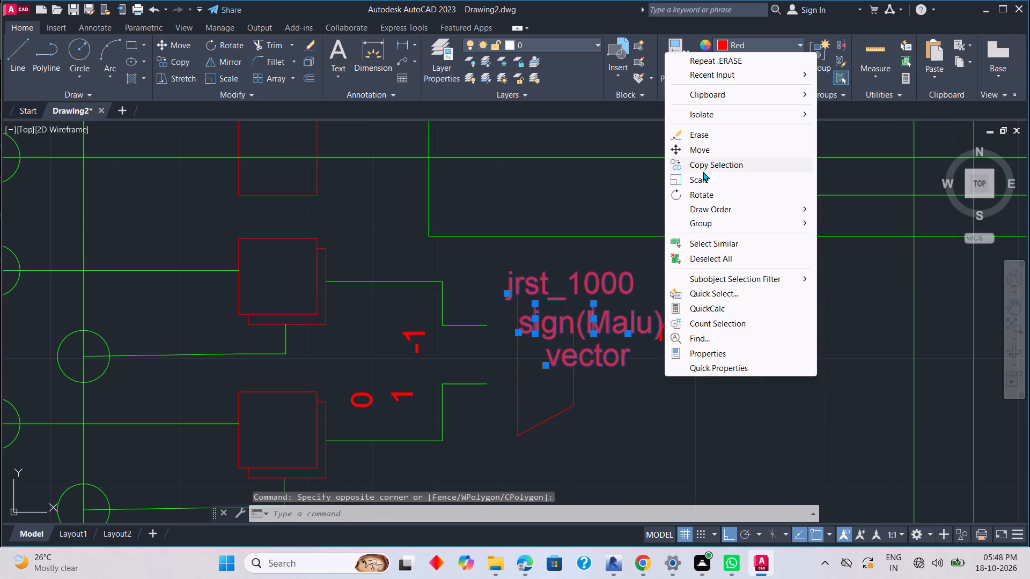
pyautogui.click(713, 144)
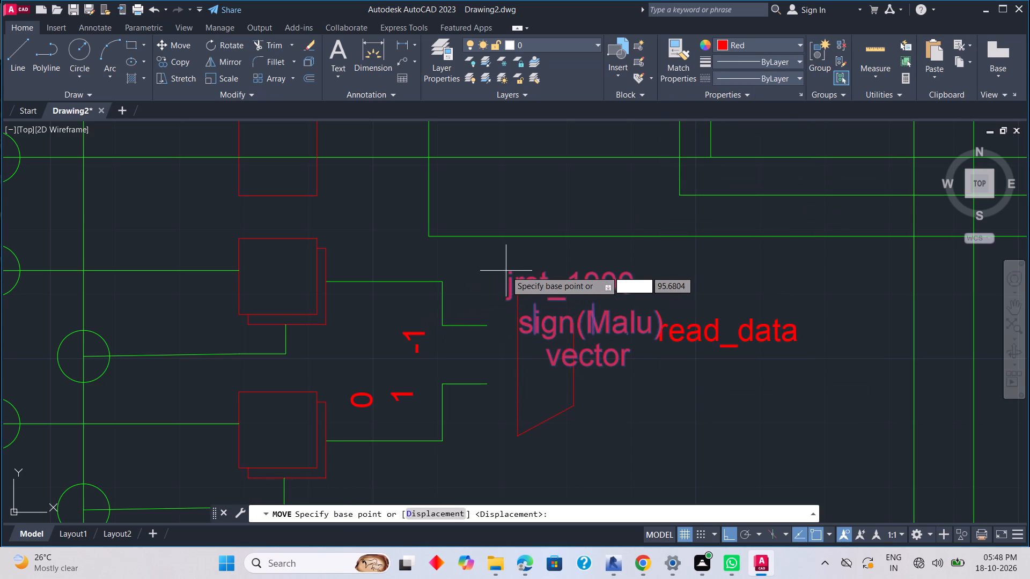
pyautogui.click(509, 271)
pyautogui.moveTo(667, 204); pyautogui.dragTo(622, 371, button='middle')
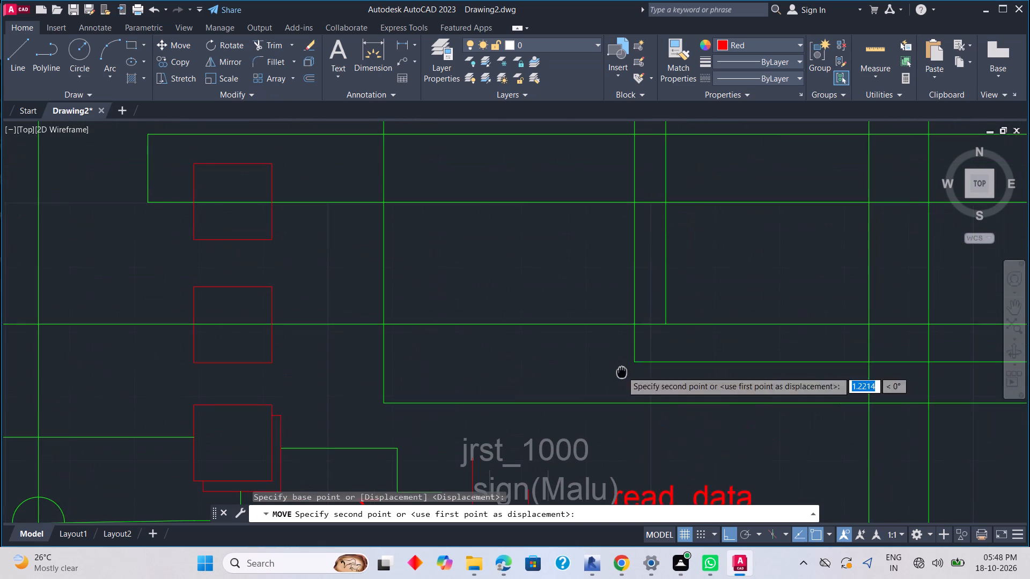
pyautogui.click(729, 533)
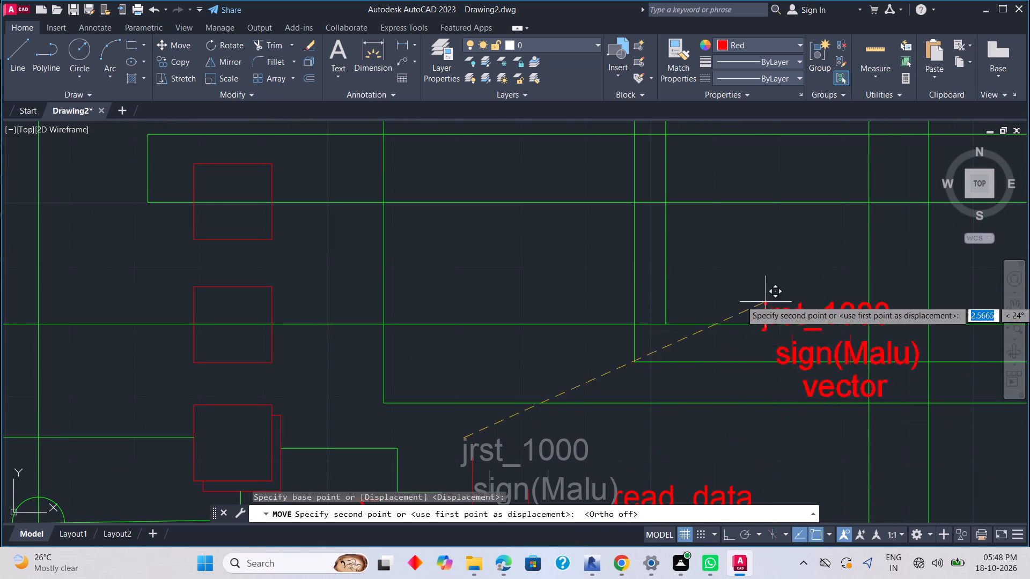
pyautogui.moveTo(782, 146); pyautogui.dragTo(687, 287, button='middle')
pyautogui.scroll(-4, 687, 270)
pyautogui.scroll(1, 701, 241)
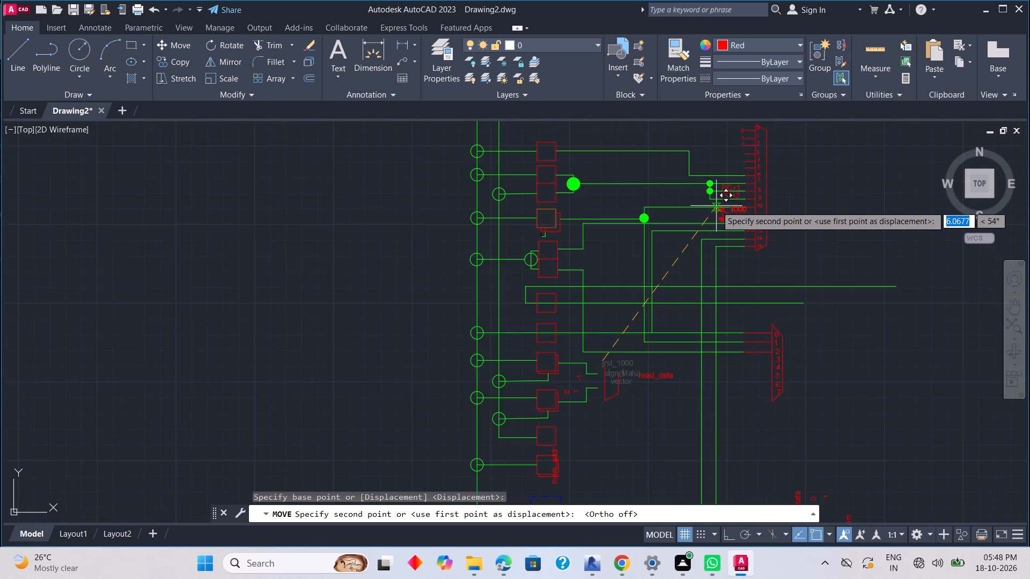
pyautogui.scroll(1, 717, 206)
pyautogui.moveTo(717, 209); pyautogui.dragTo(703, 314, button='middle')
pyautogui.scroll(2, 702, 242)
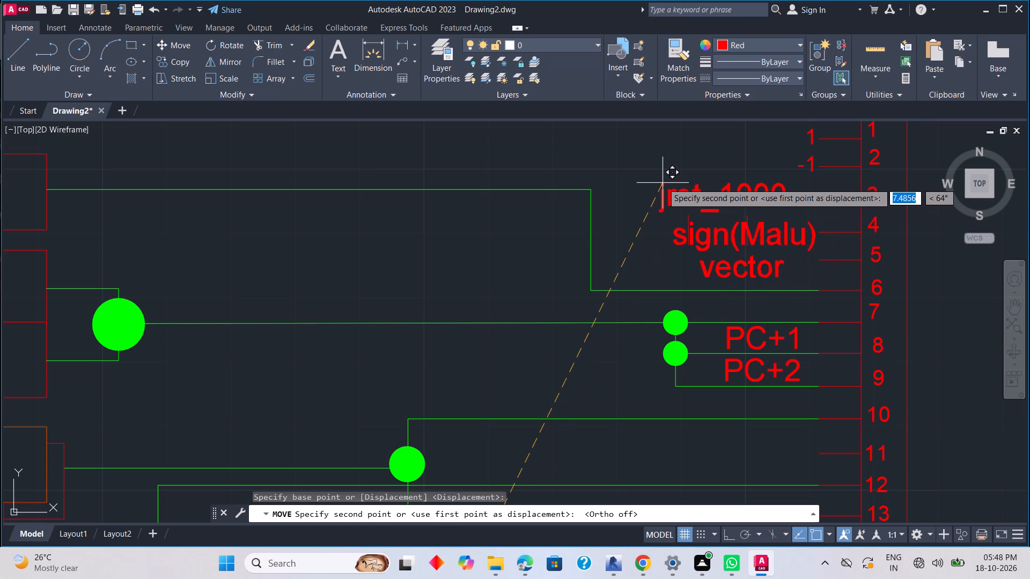
pyautogui.scroll(1, 664, 179)
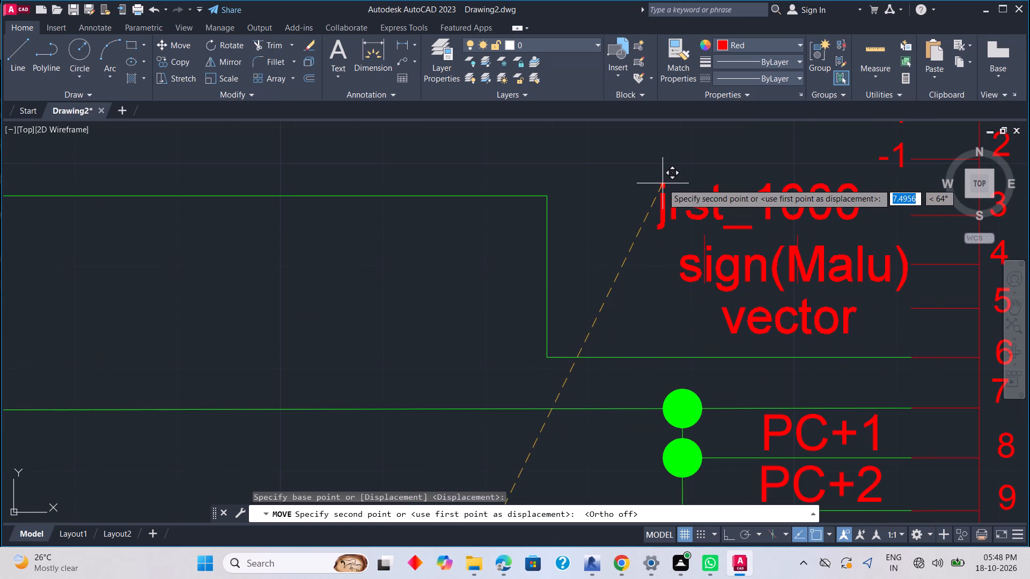
pyautogui.click(663, 183)
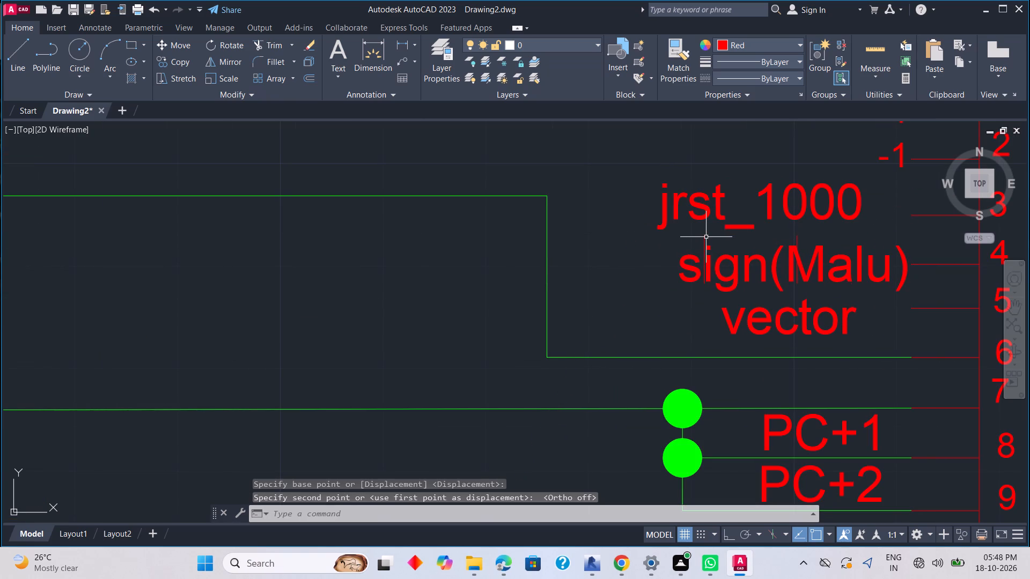
# Delete the two short vertical red lines crossing the sign(Malu) label.
pyautogui.click(704, 237)
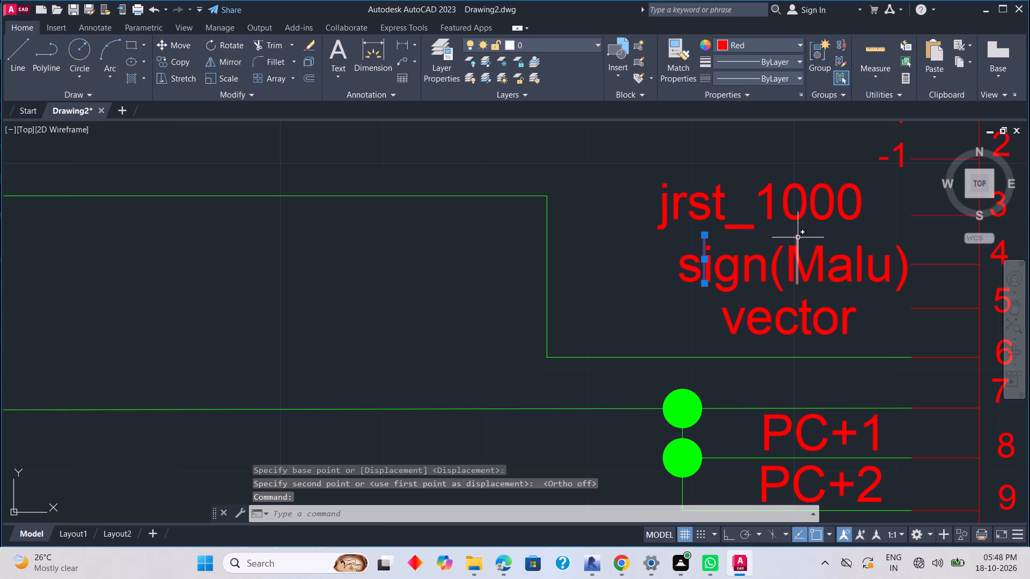
pyautogui.click(798, 237)
pyautogui.press('Delete')
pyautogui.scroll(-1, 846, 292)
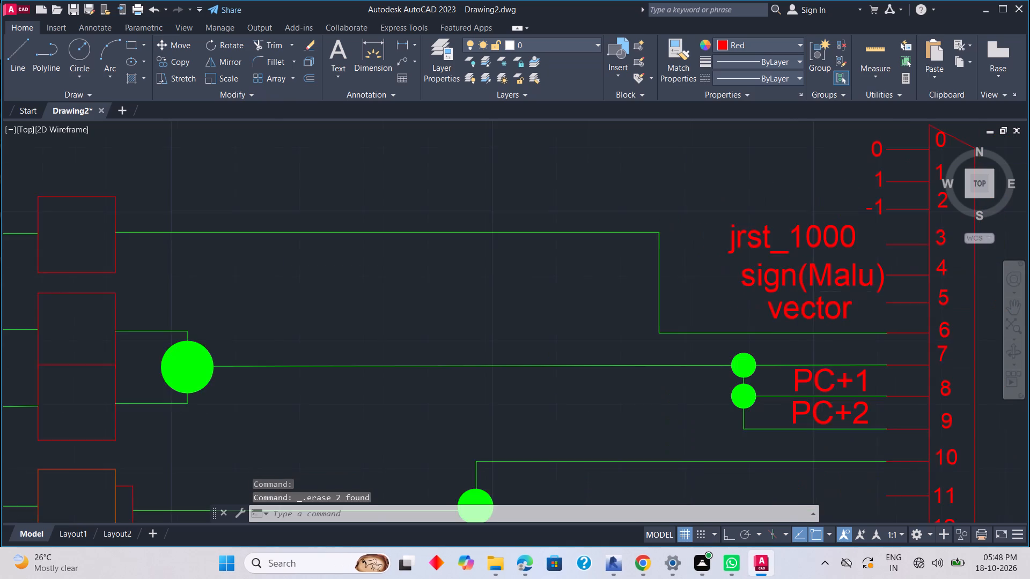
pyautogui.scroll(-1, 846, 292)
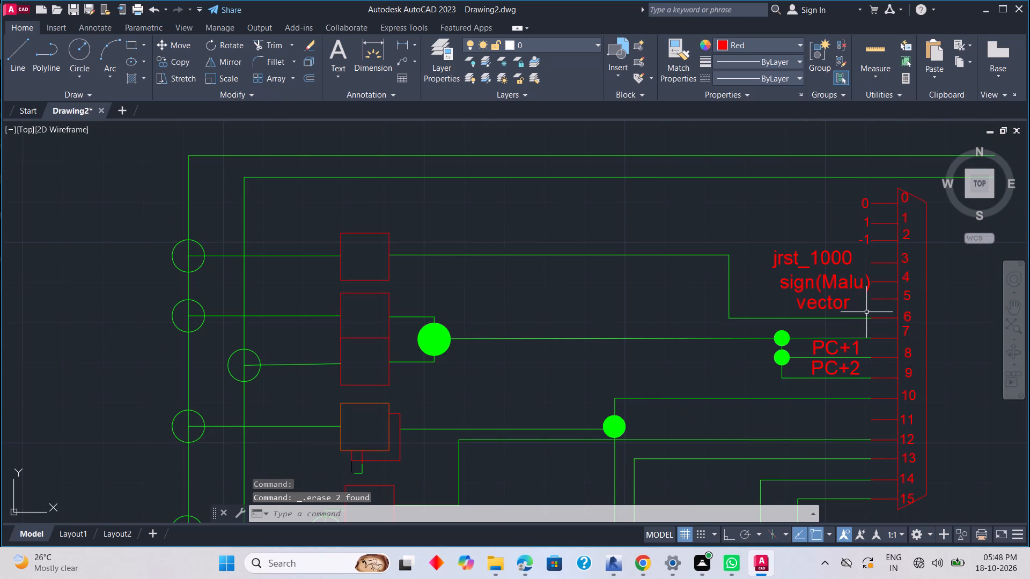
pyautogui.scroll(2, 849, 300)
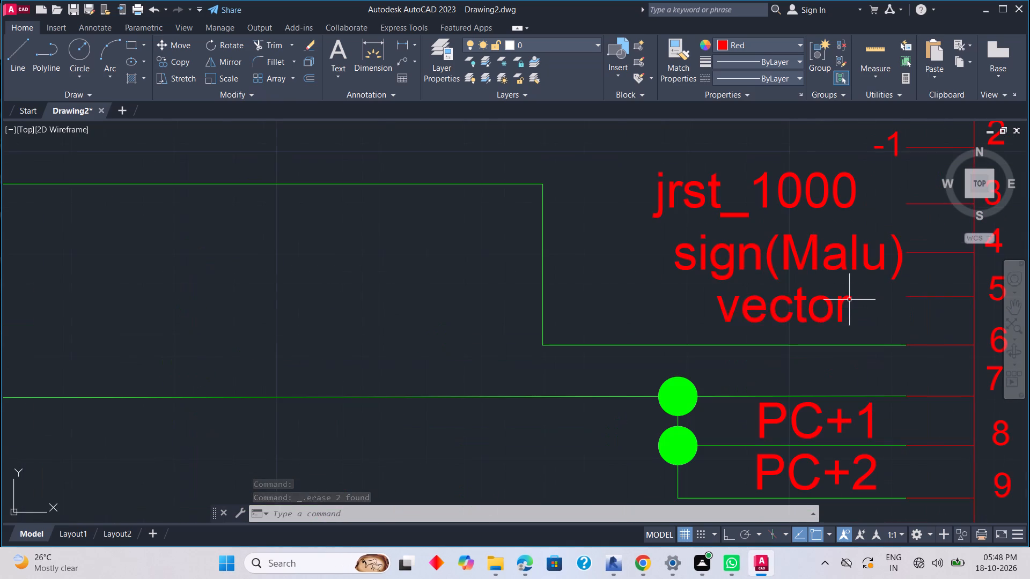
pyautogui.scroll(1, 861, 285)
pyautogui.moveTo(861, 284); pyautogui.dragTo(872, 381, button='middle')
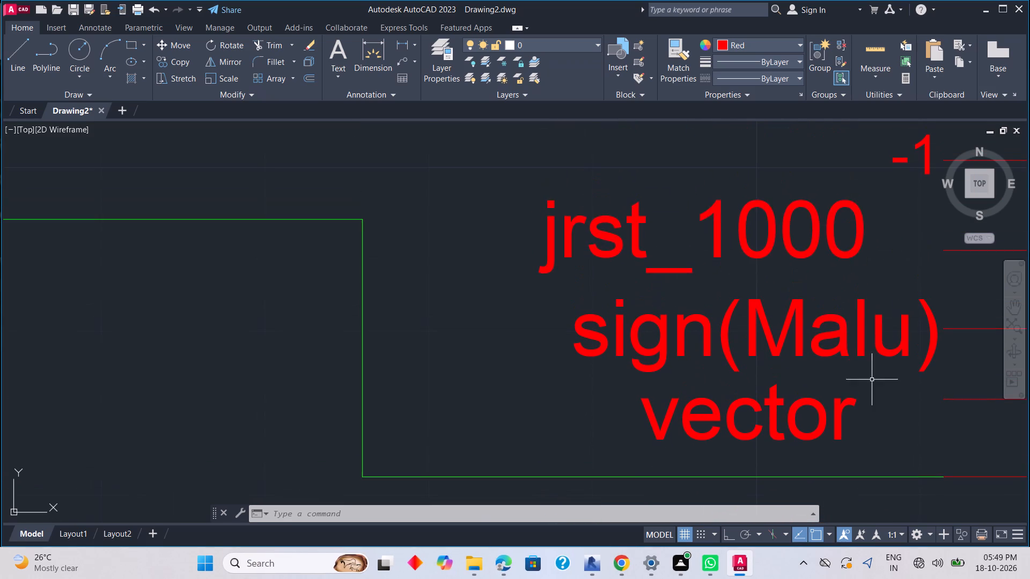
# Shift the jrst_1000 label about 0.25 toward the upper multiplexer, lining it up with the input 3 line.
pyautogui.click(847, 251)
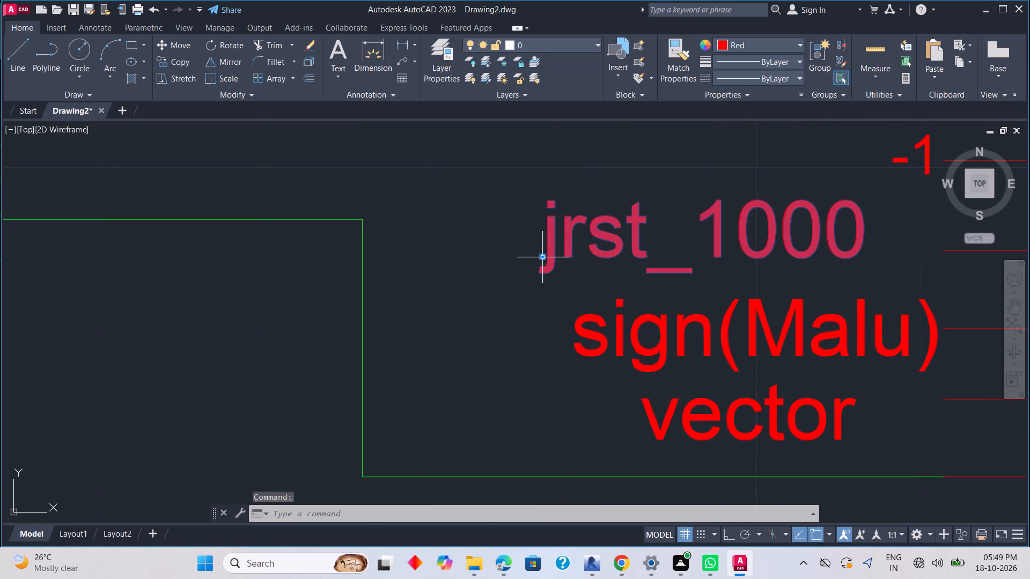
pyautogui.click(543, 259)
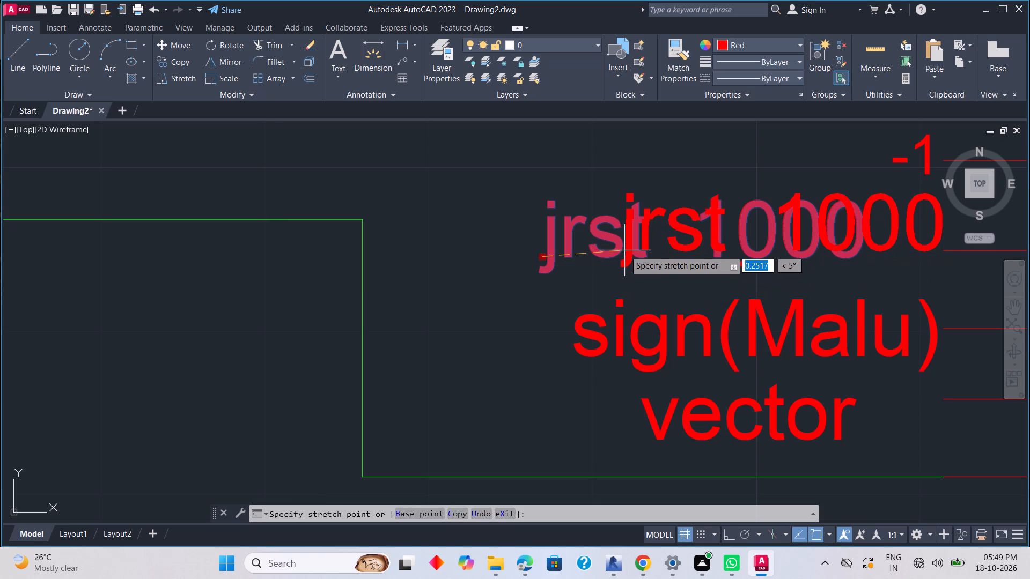
pyautogui.click(624, 250)
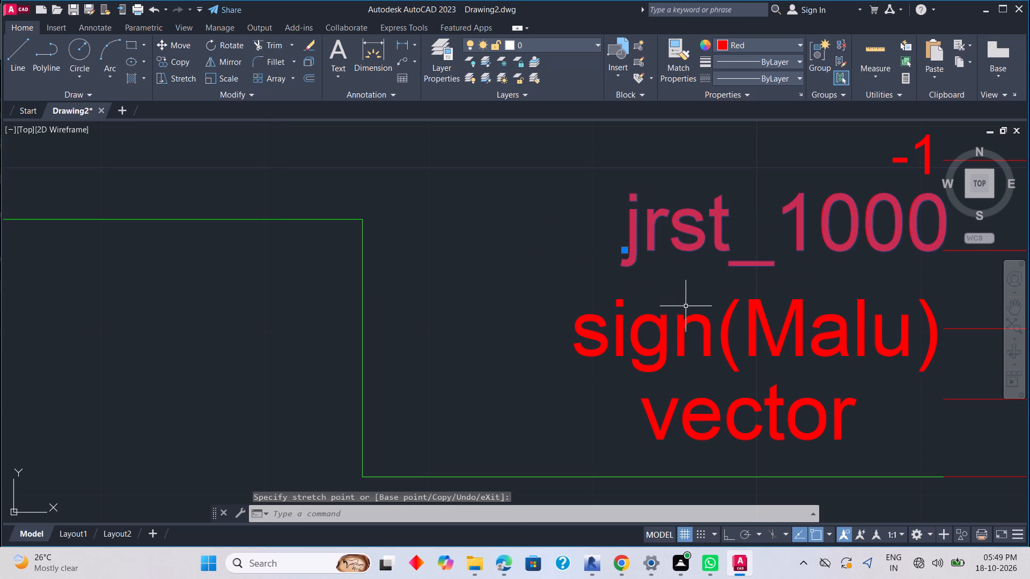
pyautogui.press('Escape')
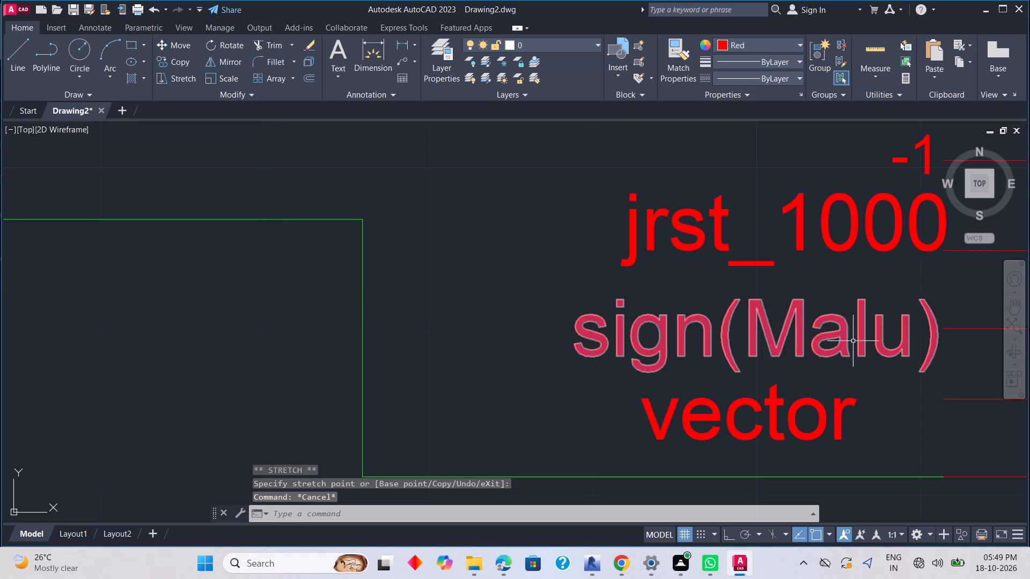
# Move the sign(Malu) label straight up by about 0.07, beside input 4 of the upper multiplexer.
pyautogui.moveTo(936, 380); pyautogui.dragTo(922, 370)
pyautogui.click(725, 335)
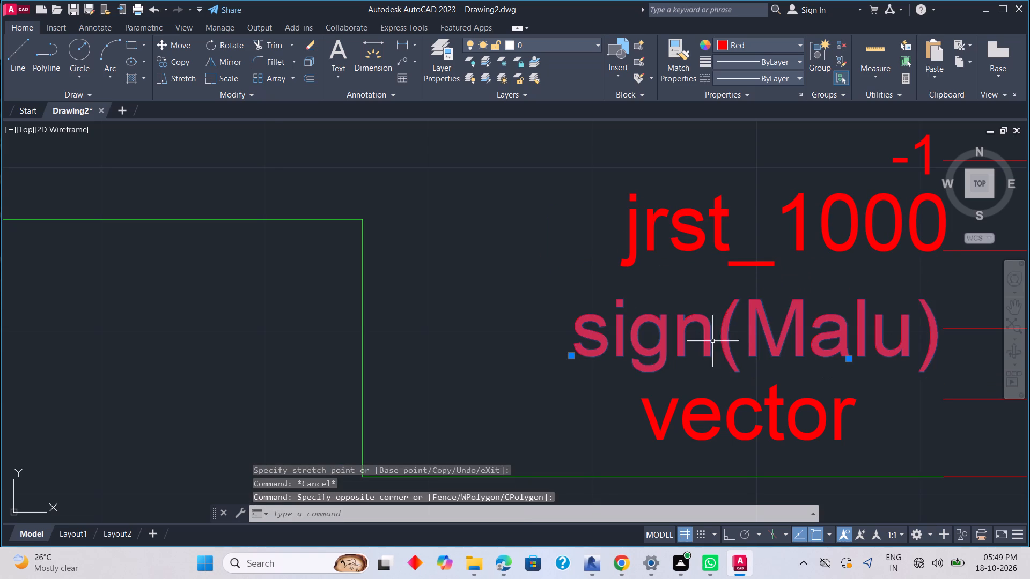
pyautogui.rightClick(568, 359)
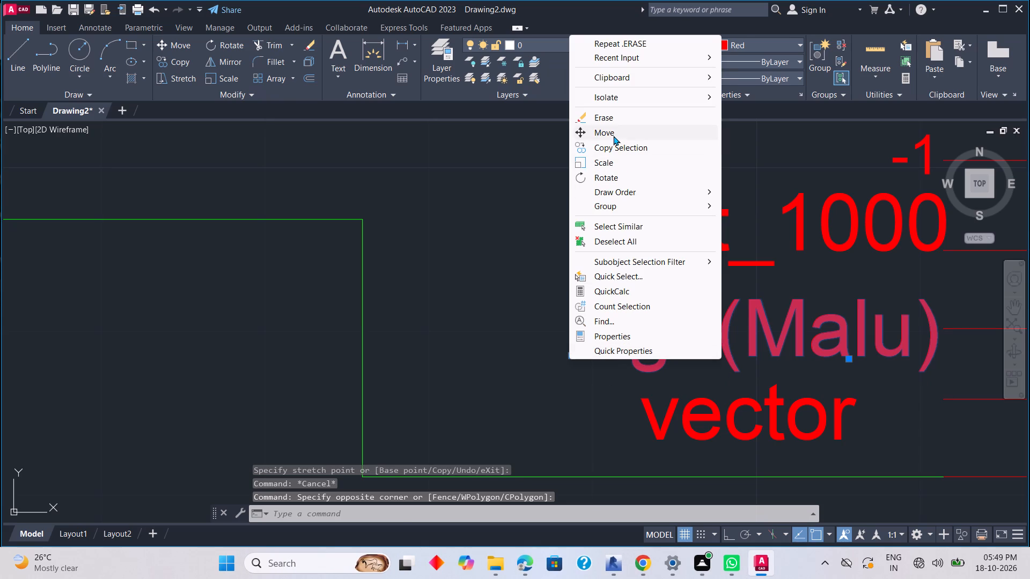
pyautogui.click(613, 136)
pyautogui.click(576, 347)
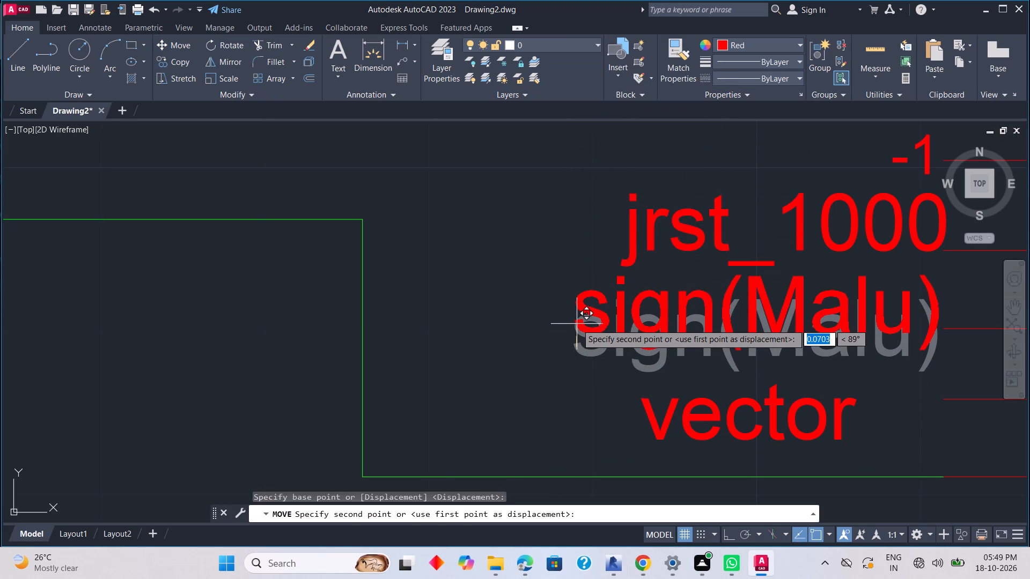
pyautogui.click(577, 324)
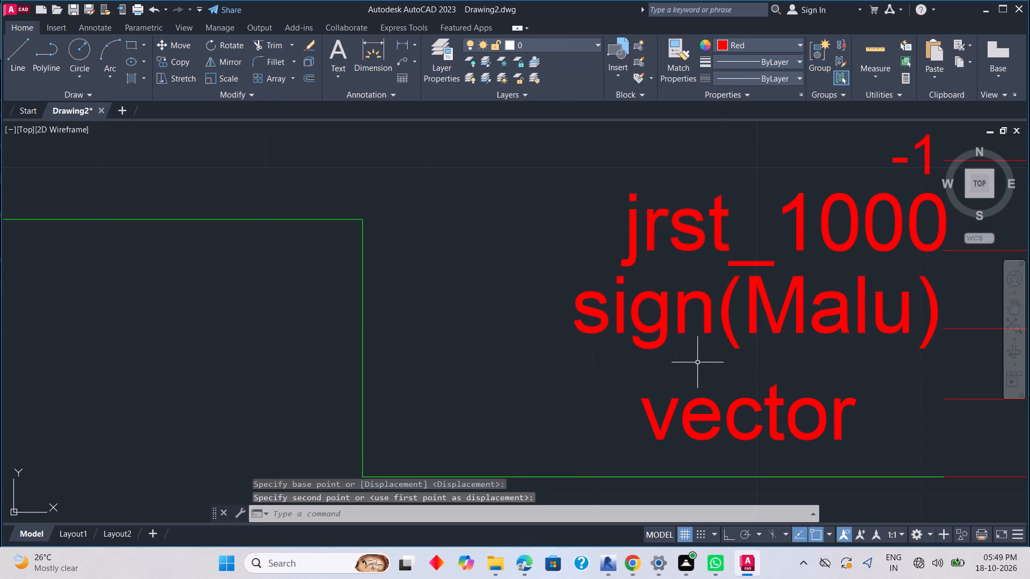
pyautogui.press('Escape')
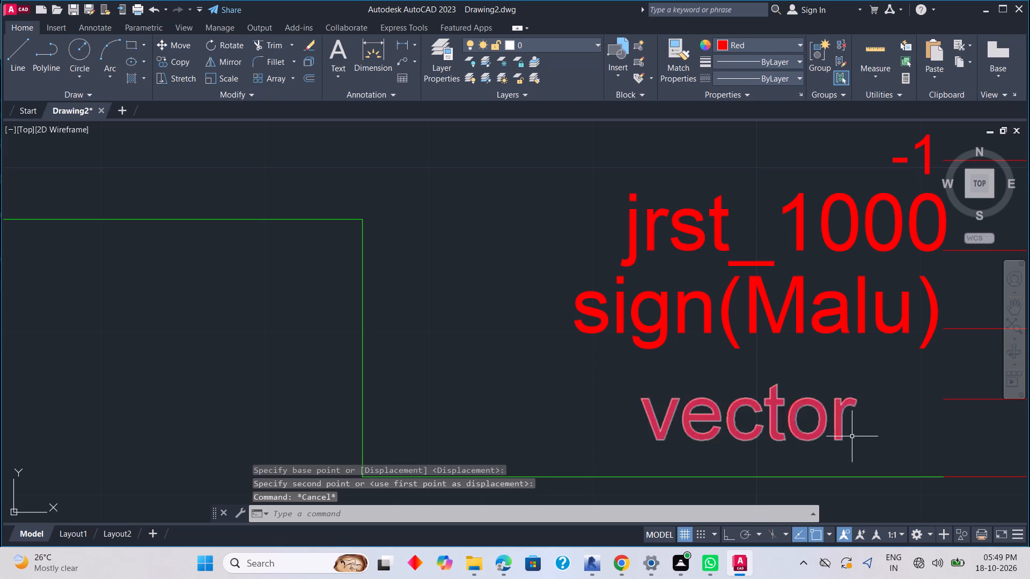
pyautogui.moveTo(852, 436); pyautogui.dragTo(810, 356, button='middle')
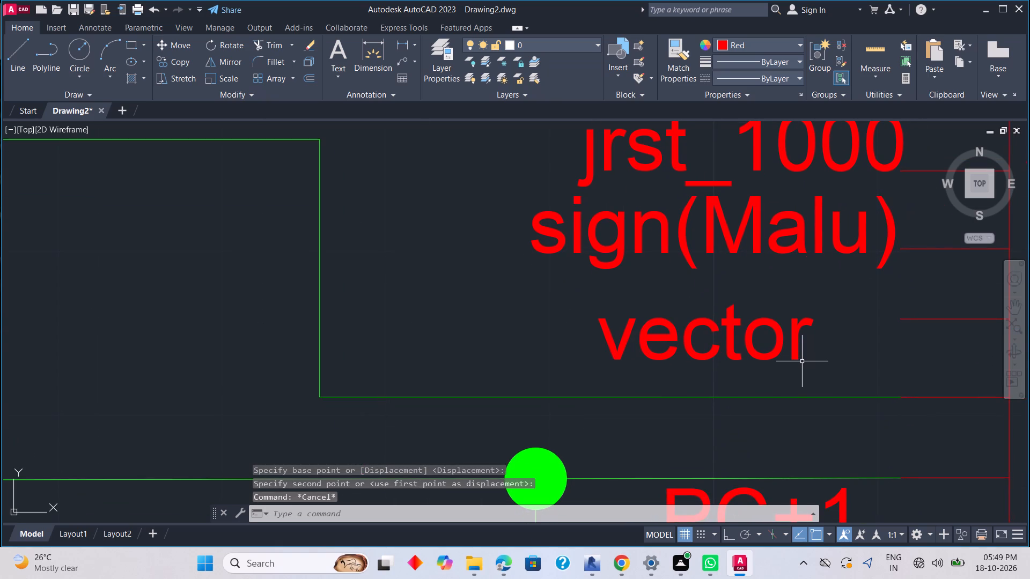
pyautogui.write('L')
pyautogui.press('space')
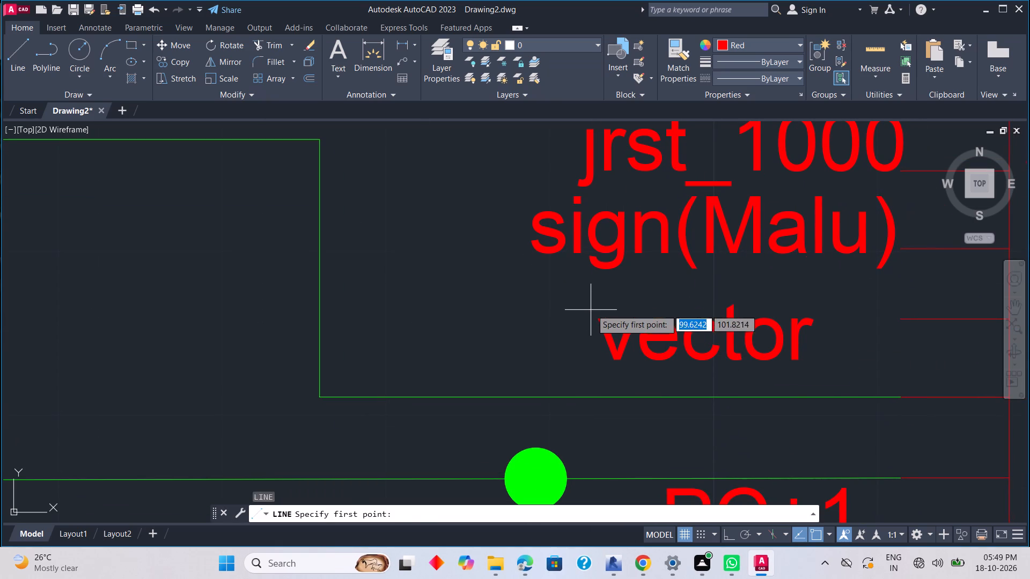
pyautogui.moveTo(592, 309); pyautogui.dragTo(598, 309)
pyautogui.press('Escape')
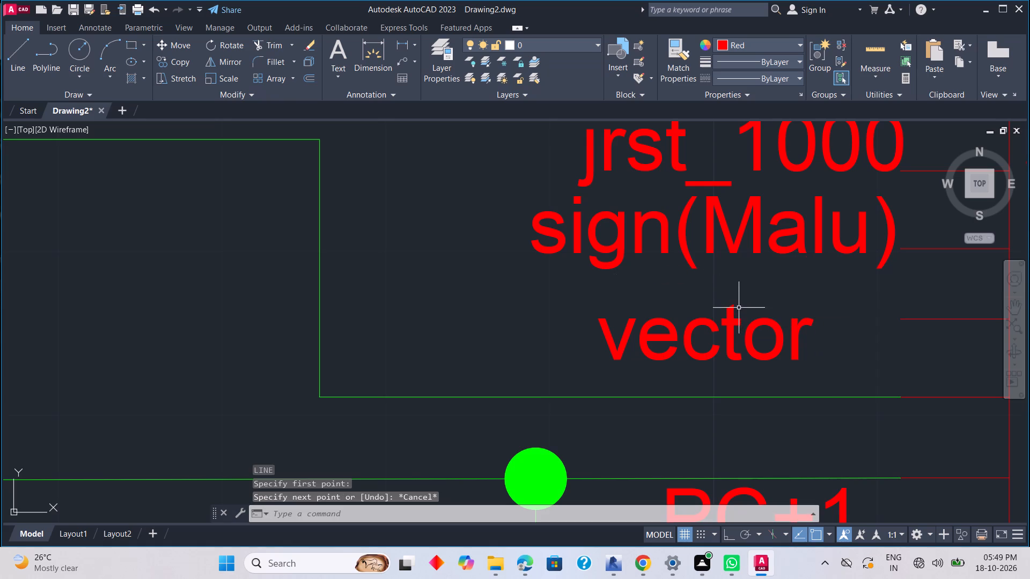
# Draw a horizontal red line about 0.72 long just above the vector label, with Ortho on.
pyautogui.click(731, 531)
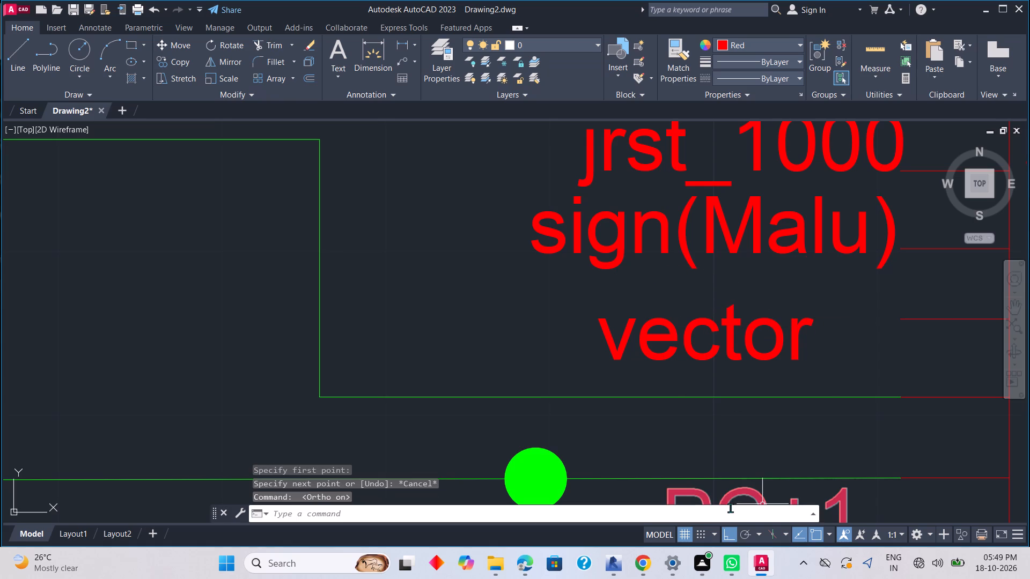
pyautogui.press('l')
pyautogui.press('space')
pyautogui.click(583, 296)
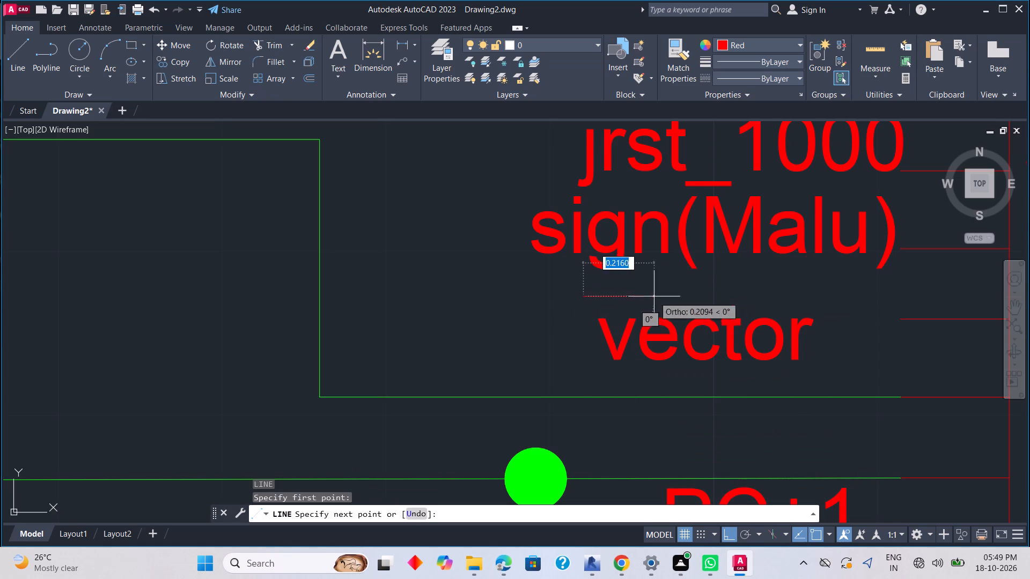
pyautogui.click(819, 302)
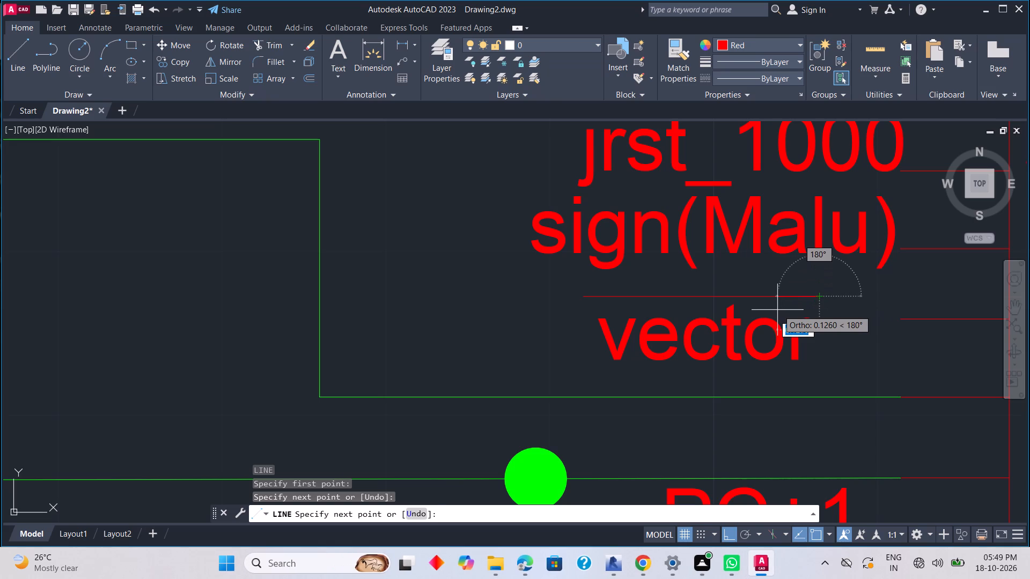
pyautogui.press('Escape')
pyautogui.press(';')
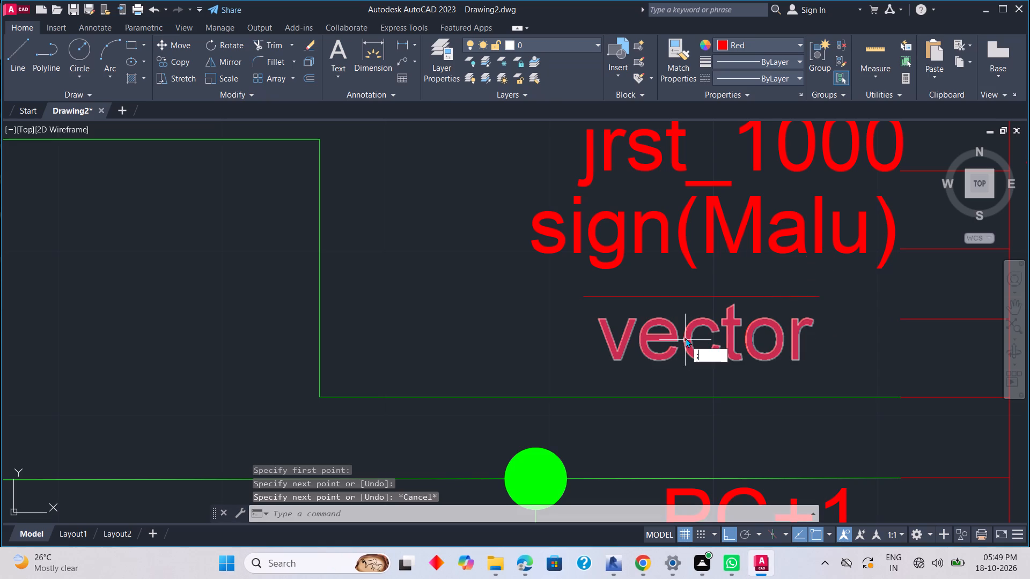
pyautogui.press('Escape')
# Complete the arrow-shaped outline around the vector label with a side about 0.23 high, a bottom edge and, with Ortho off, a pointed end facing the multiplexer.
pyautogui.write('L')
pyautogui.press('space')
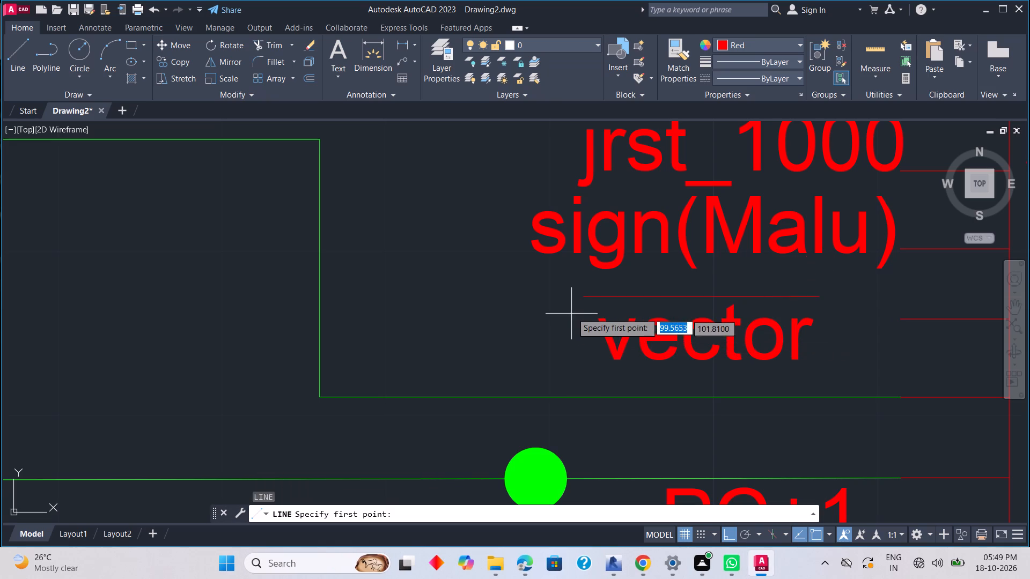
pyautogui.click(580, 299)
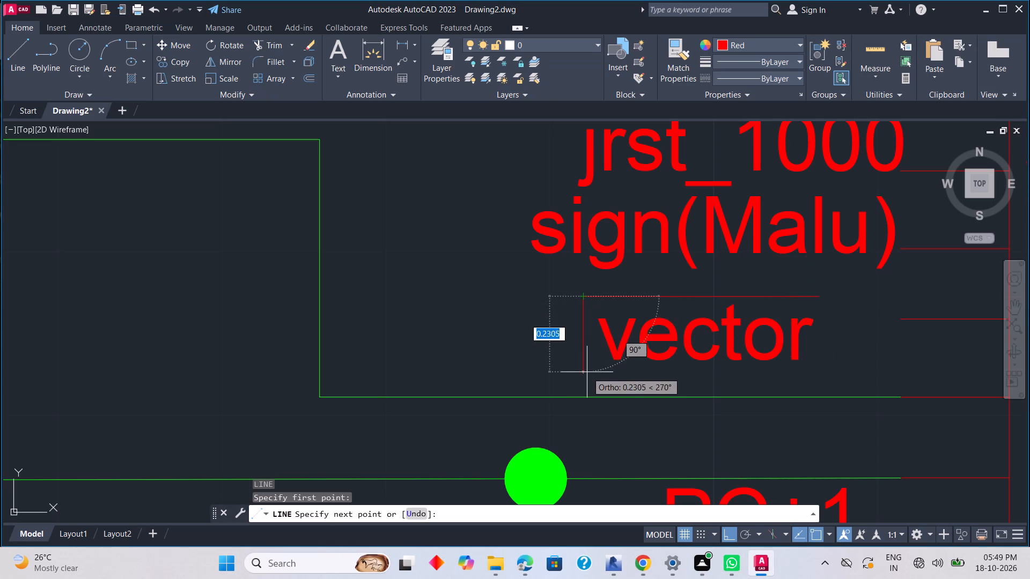
pyautogui.click(587, 372)
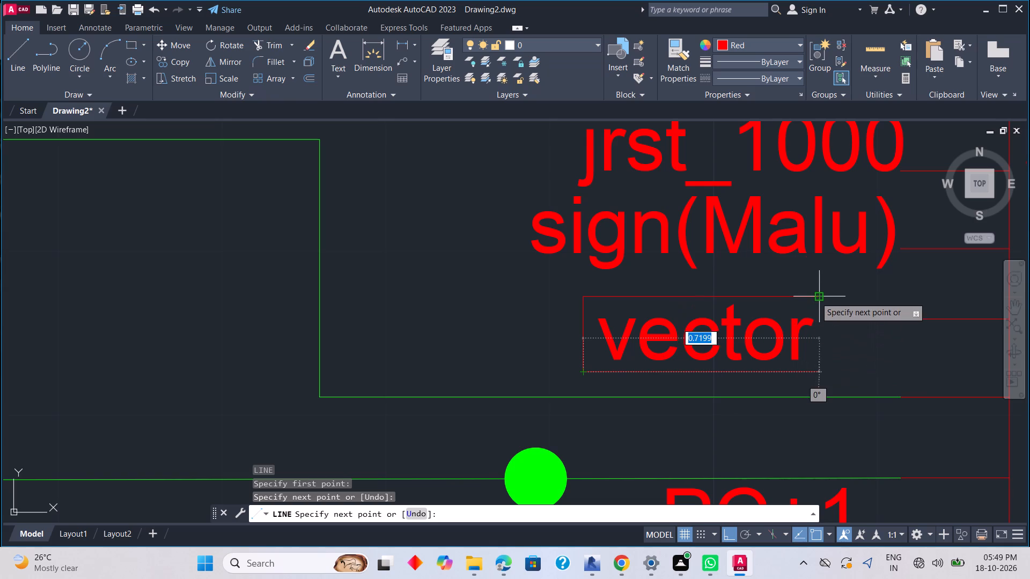
pyautogui.click(814, 368)
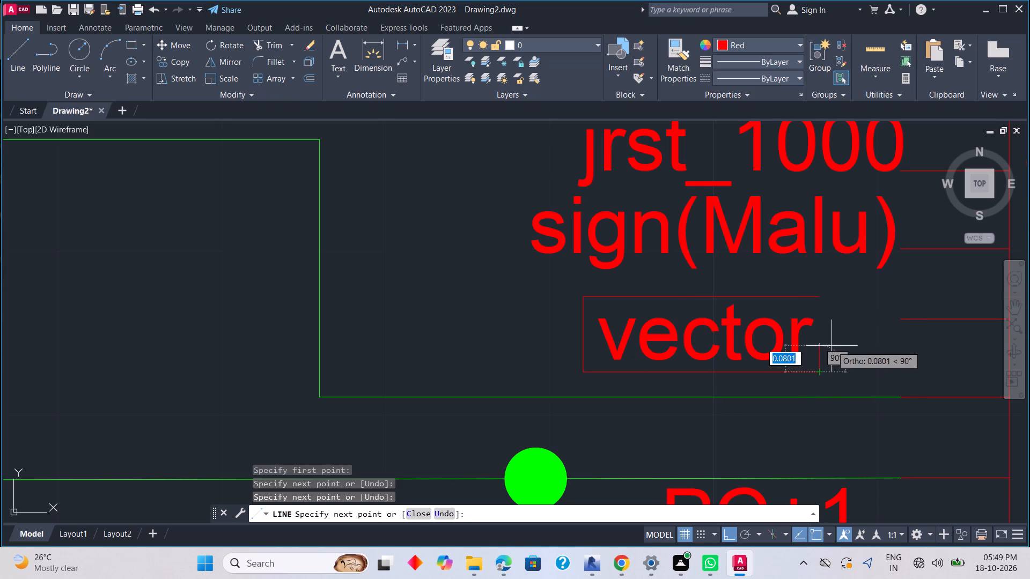
pyautogui.moveTo(726, 529); pyautogui.dragTo(729, 522)
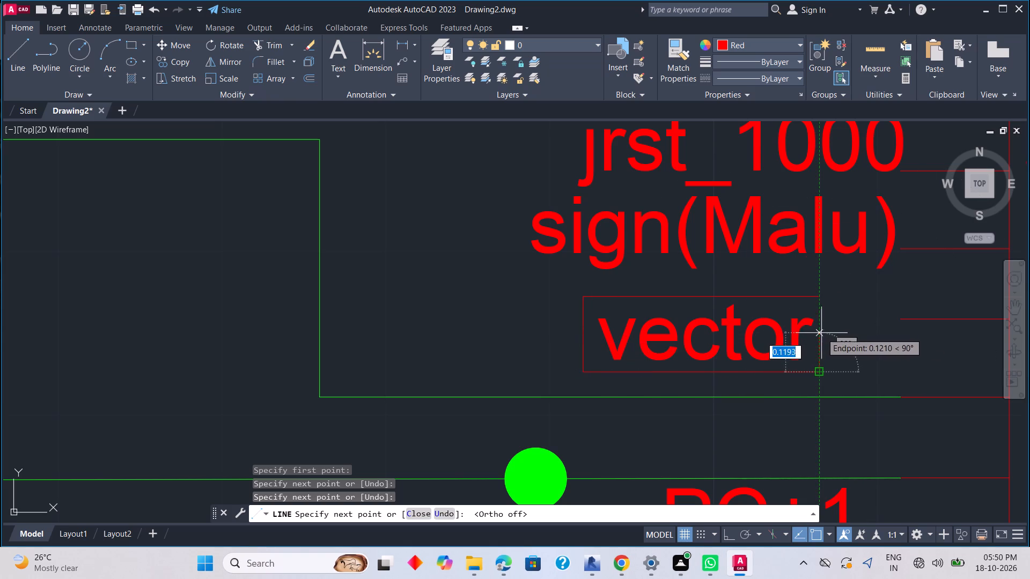
pyautogui.click(871, 331)
pyautogui.click(822, 298)
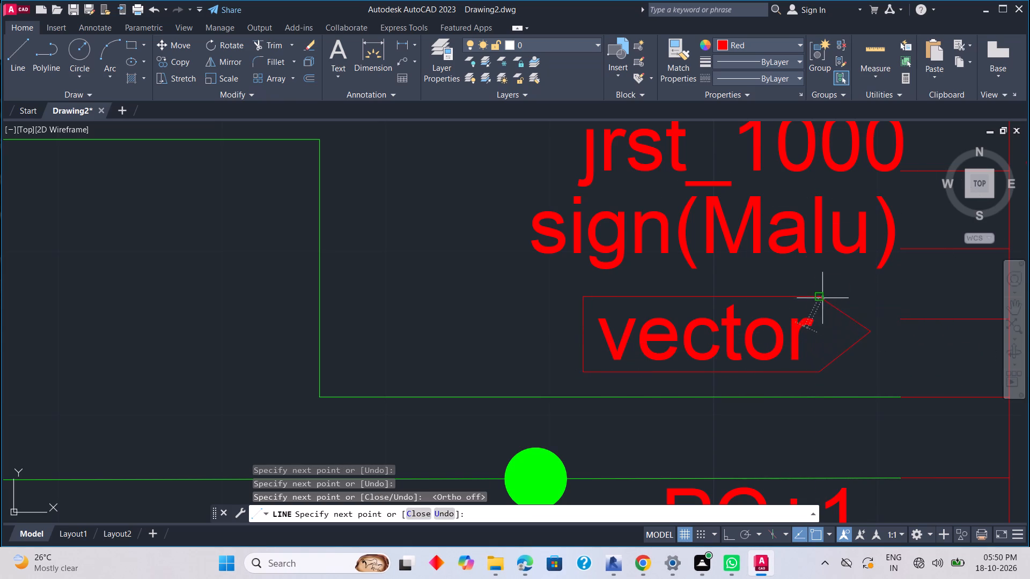
pyautogui.press('Escape')
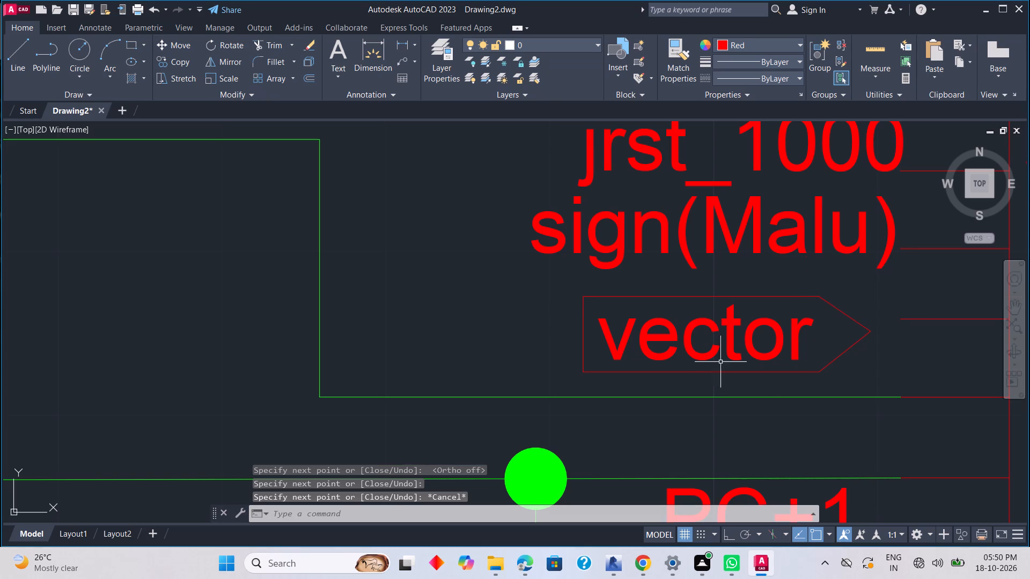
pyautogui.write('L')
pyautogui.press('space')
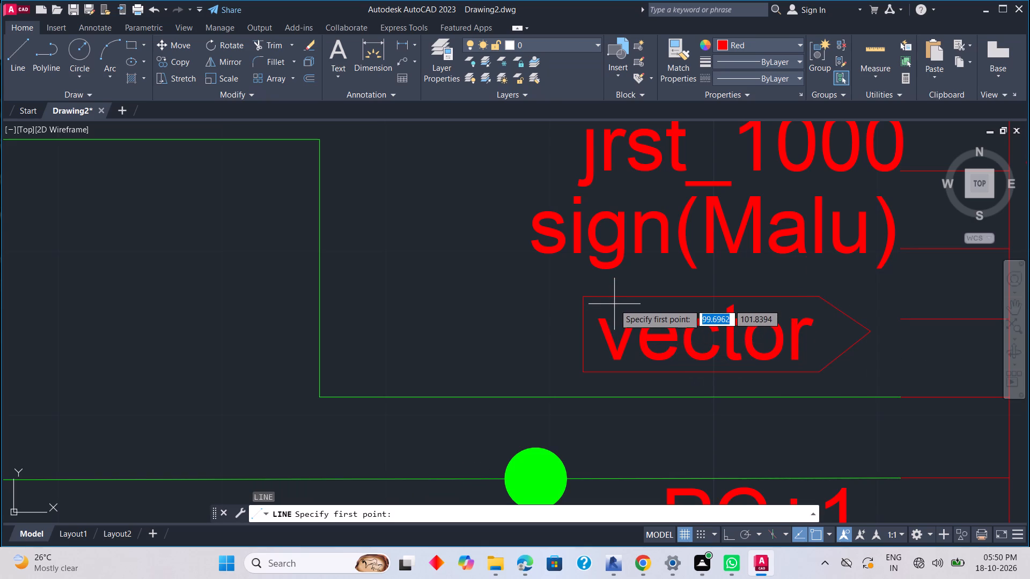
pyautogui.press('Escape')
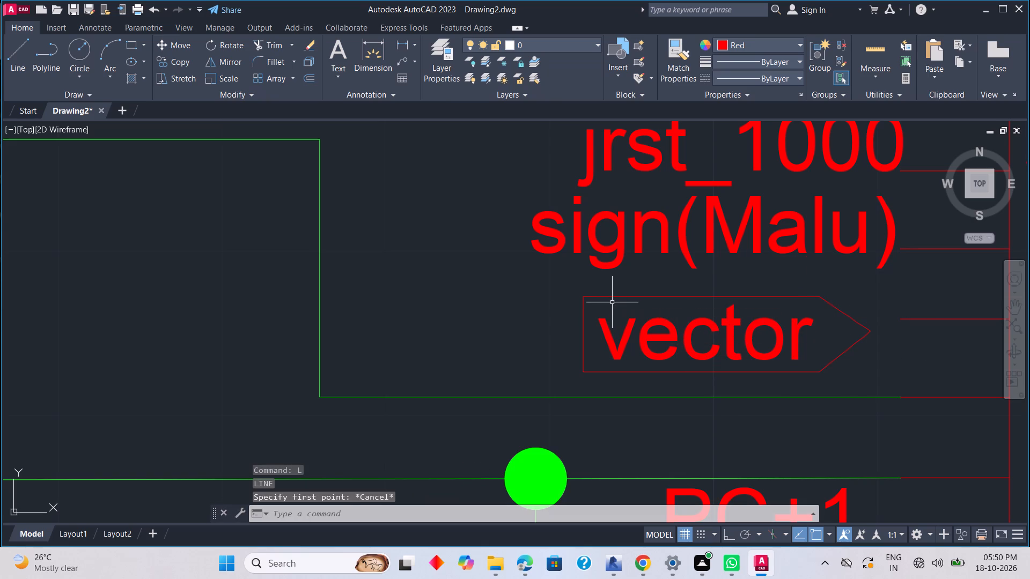
# Offset the top edge of the vector label's outline upward by 0.2, using the Through option.
pyautogui.press('o')
pyautogui.write('FF')
pyautogui.press('space')
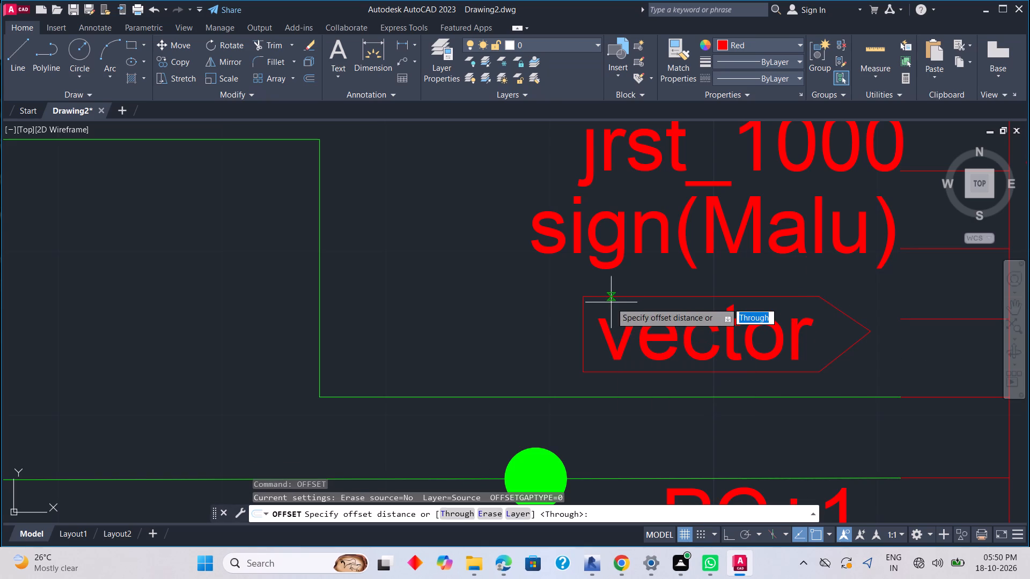
pyautogui.click(464, 507)
pyautogui.click(463, 514)
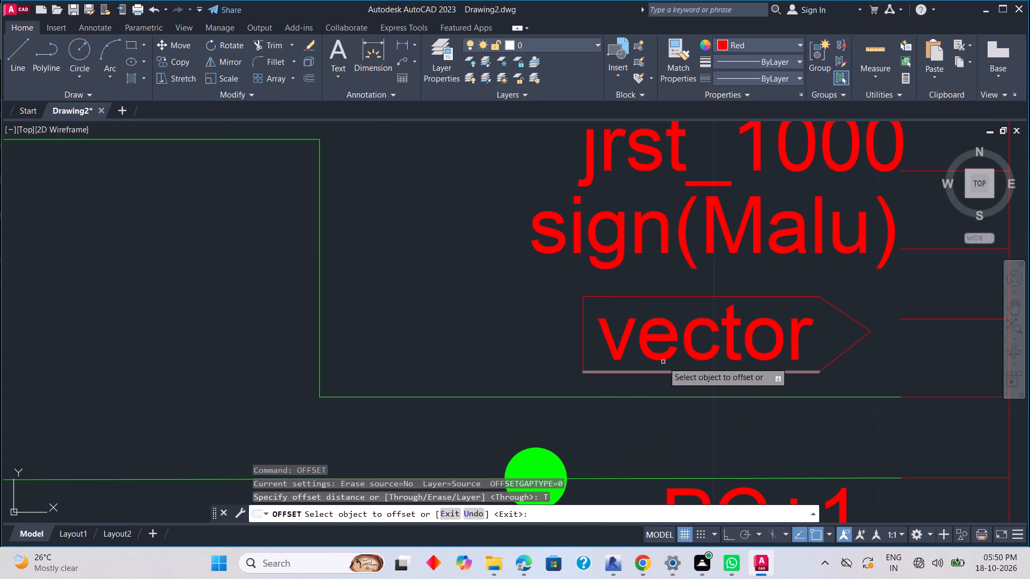
pyautogui.click(713, 296)
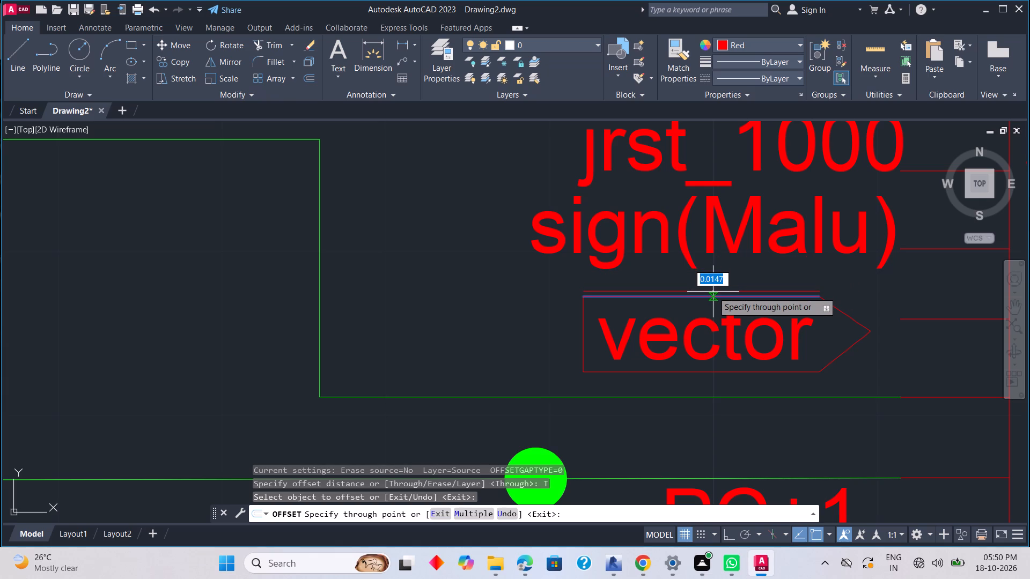
pyautogui.write('0.')
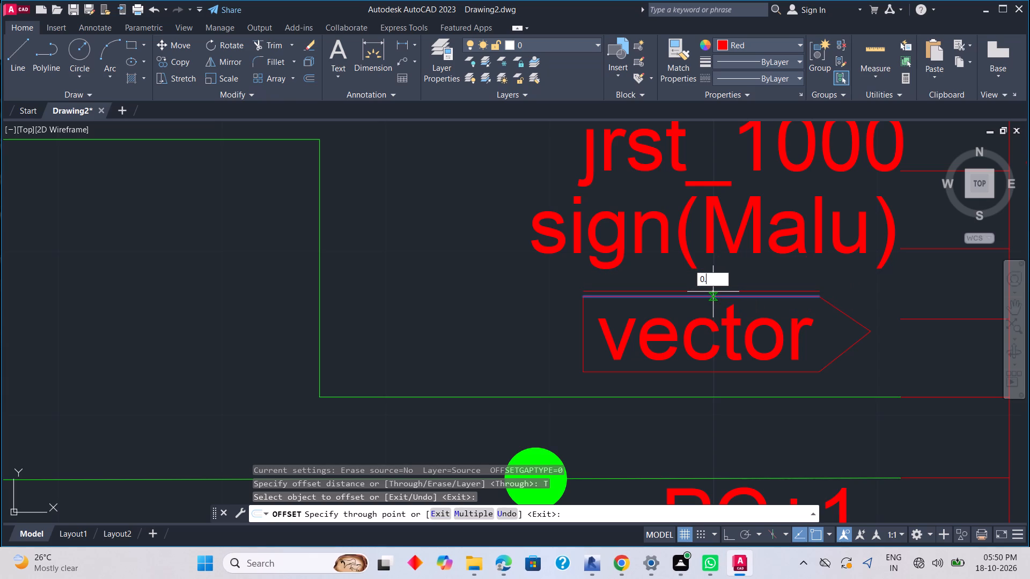
pyautogui.press('2')
pyautogui.press('Return')
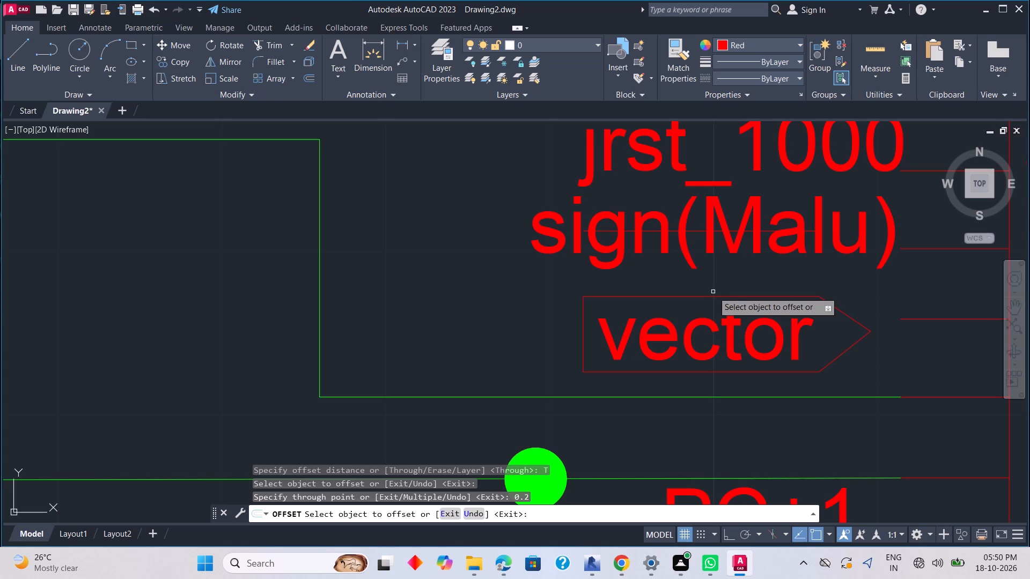
# Offset the top edge of the vector label's outline upward by 0.03.
pyautogui.scroll(4, 732, 299)
pyautogui.scroll(-2, 725, 291)
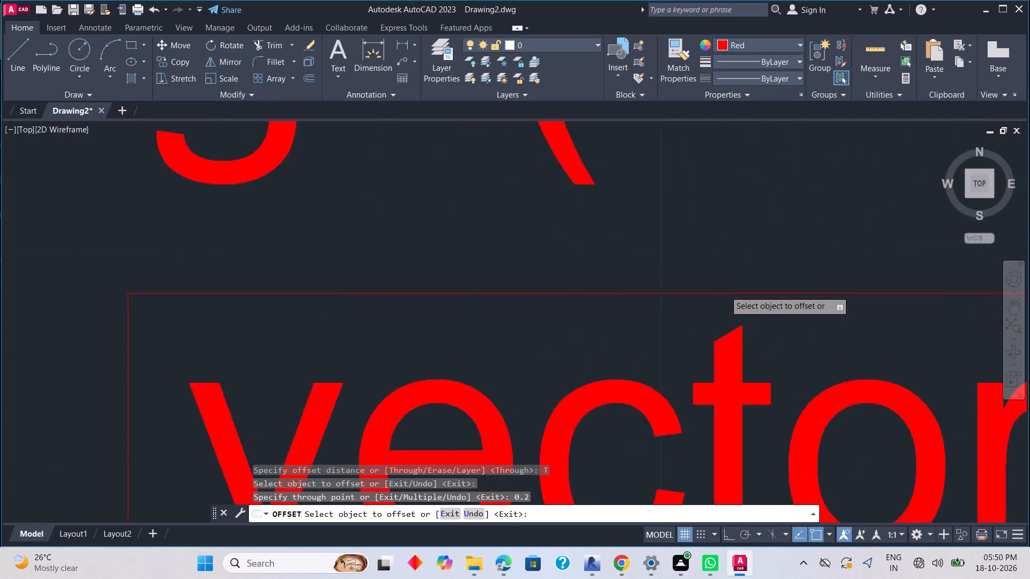
pyautogui.scroll(-1, 725, 291)
pyautogui.click(723, 293)
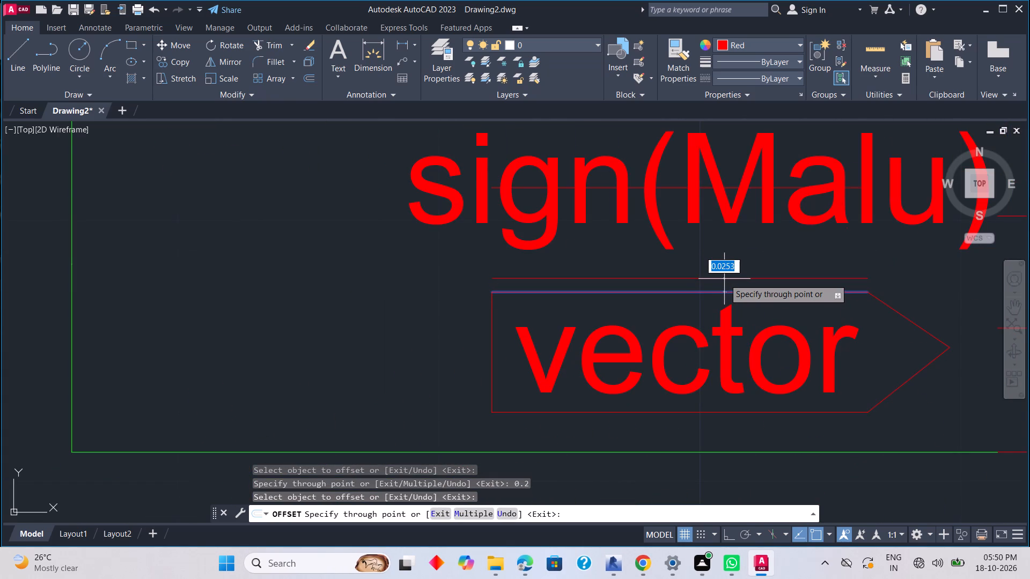
pyautogui.write('00')
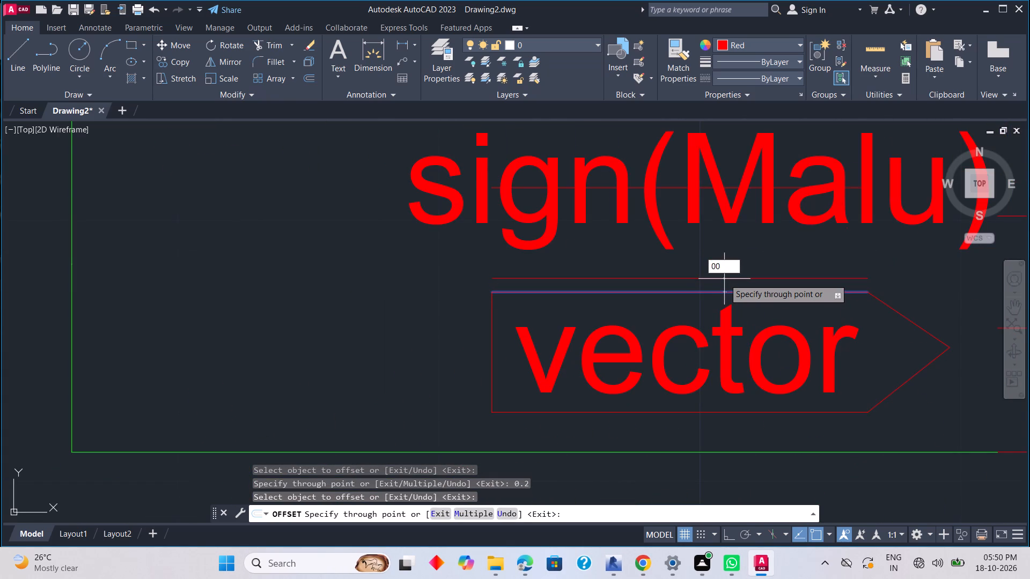
pyautogui.press('BackSpace')
pyautogui.write('.0')
pyautogui.press('3')
pyautogui.press('Return')
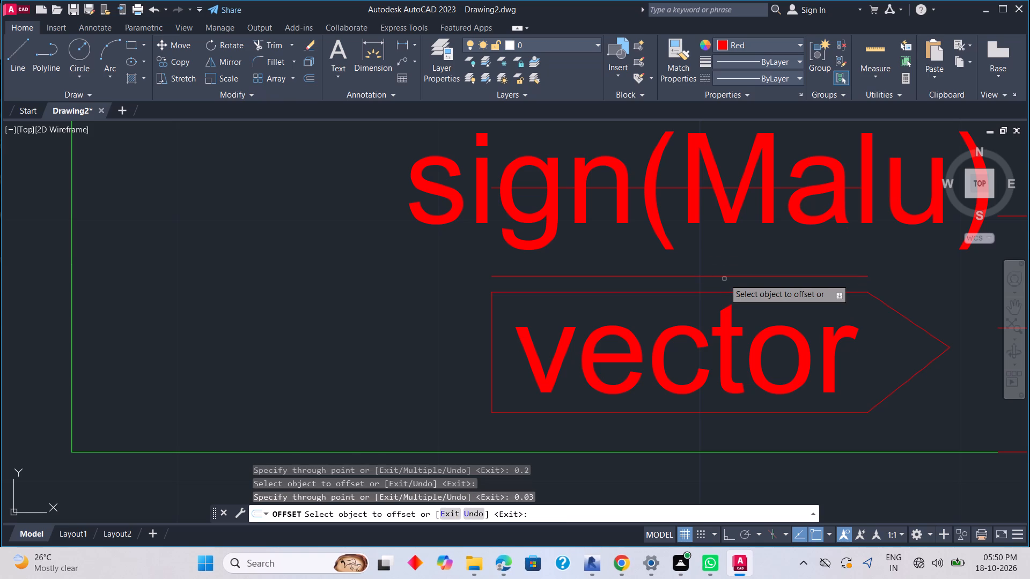
pyautogui.scroll(-5, 732, 289)
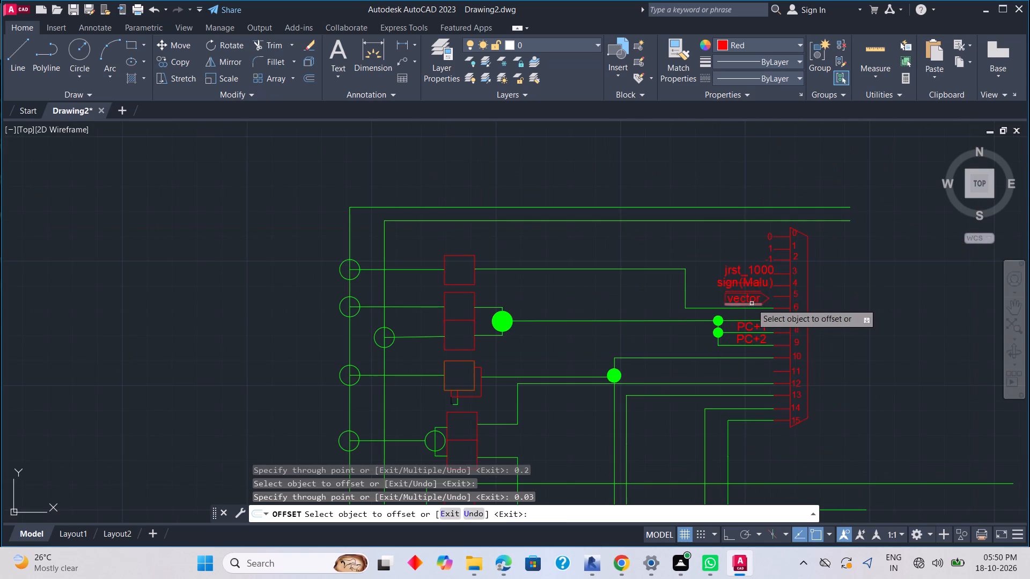
# Offset both slanted edges of the vector label's pointed end outward by 0.03.
pyautogui.scroll(4, 753, 296)
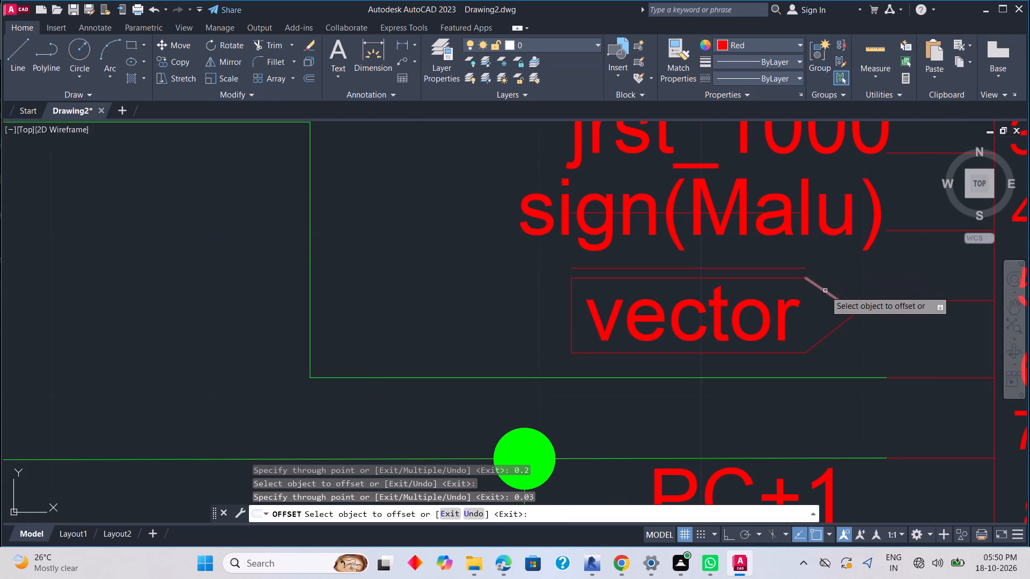
pyautogui.click(825, 291)
pyautogui.press('0')
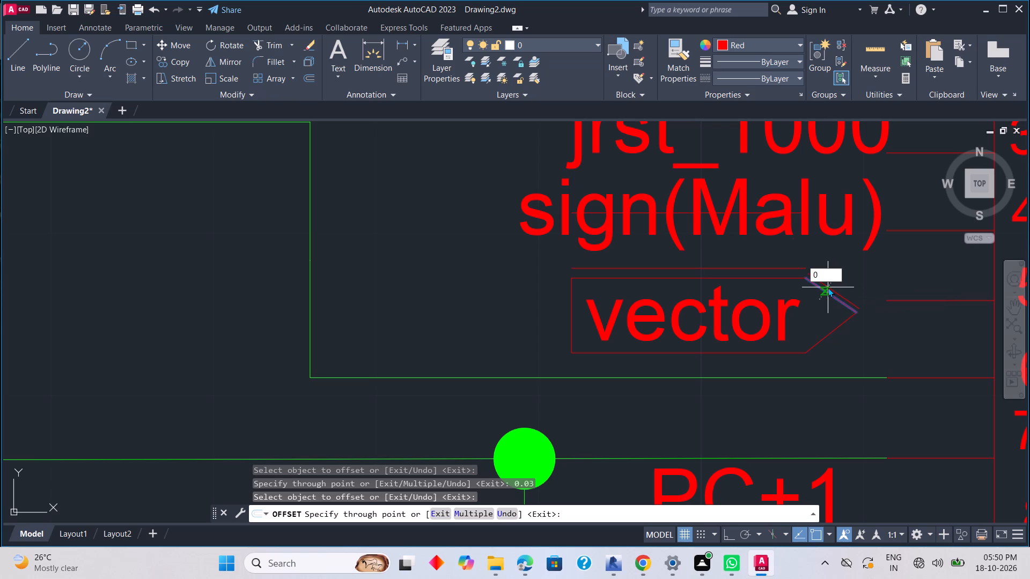
pyautogui.write('.03')
pyautogui.press('Return')
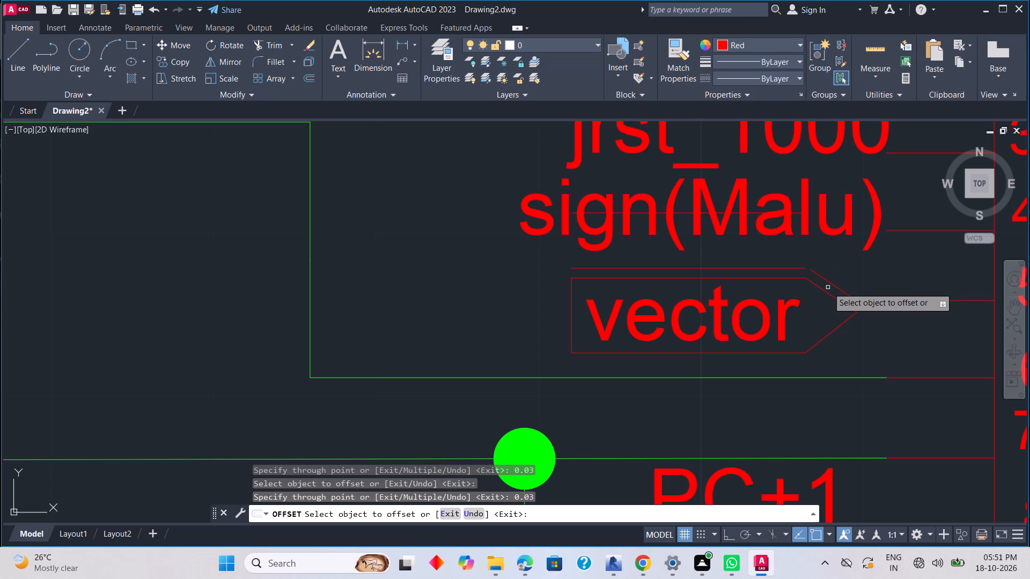
pyautogui.click(827, 335)
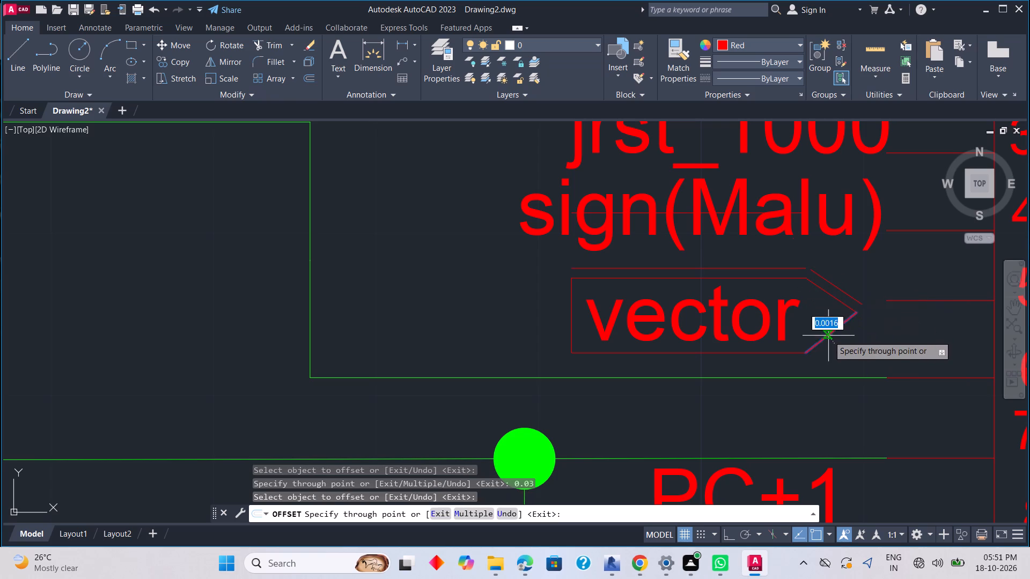
pyautogui.write('0.03')
pyautogui.press('Return')
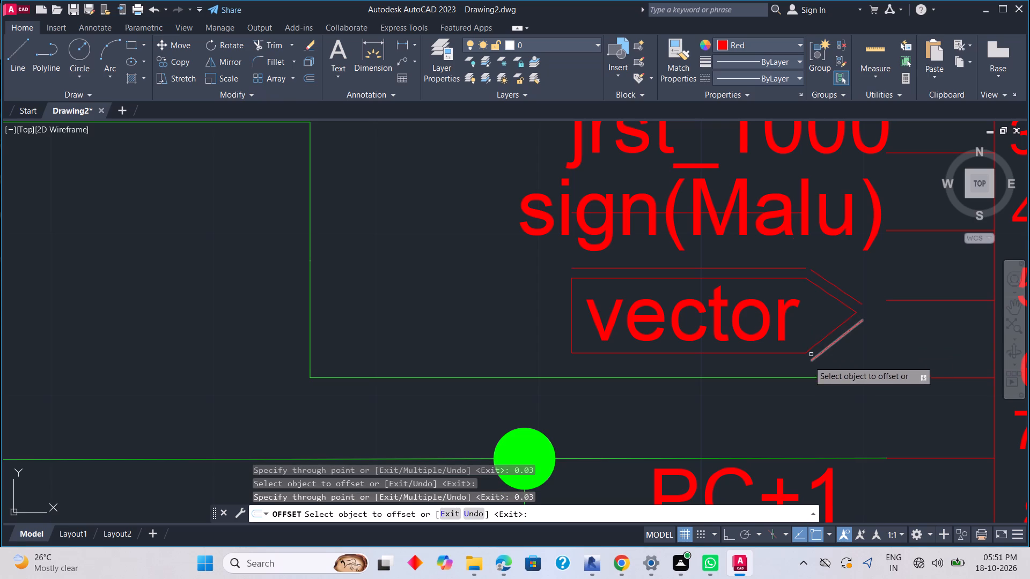
# Offset the bottom edge and the left side of the vector label's outline outward by 0.03.
pyautogui.click(742, 353)
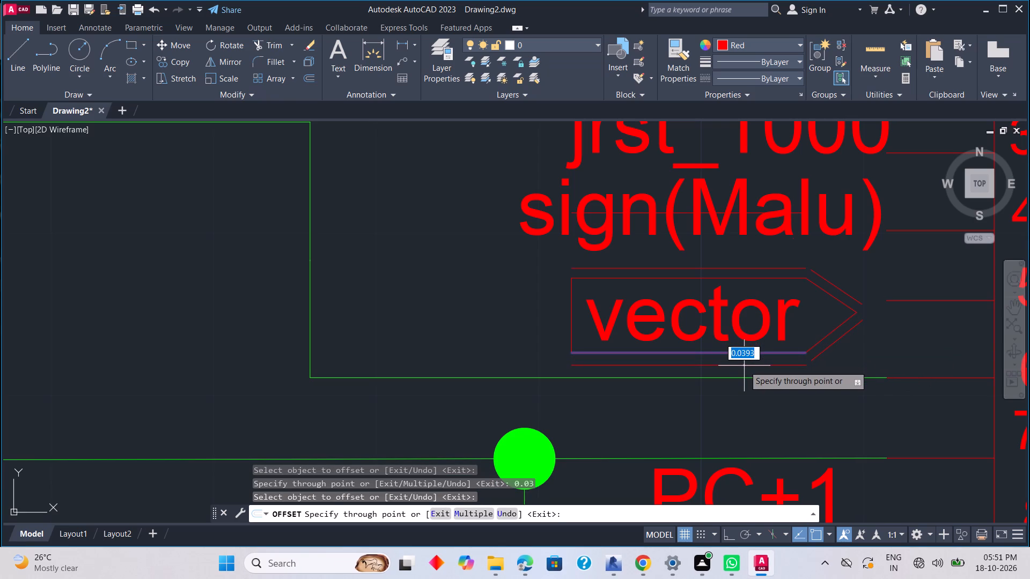
pyautogui.write('0.03')
pyautogui.press('Return')
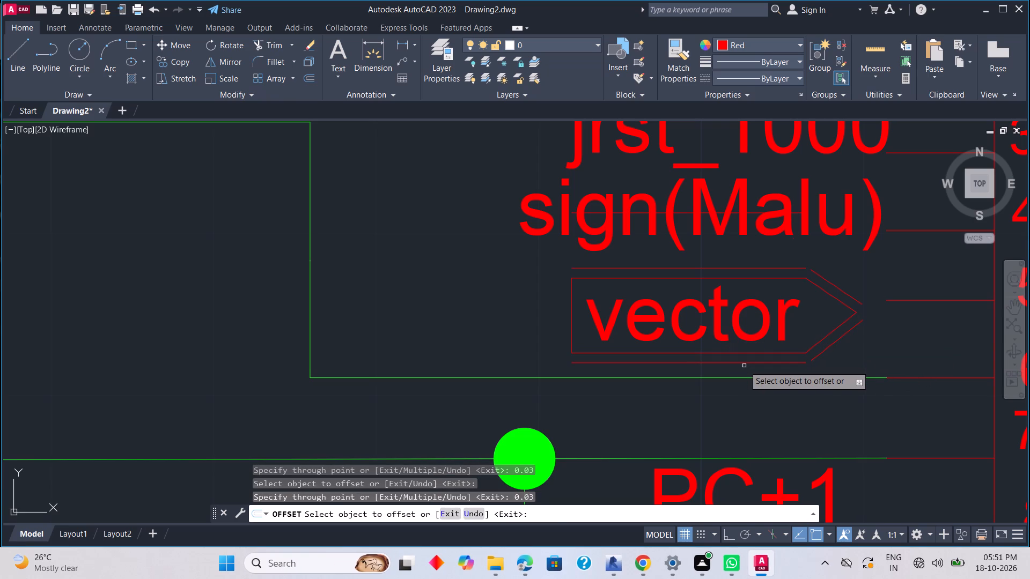
pyautogui.click(570, 314)
pyautogui.write('0.03')
pyautogui.press('Return')
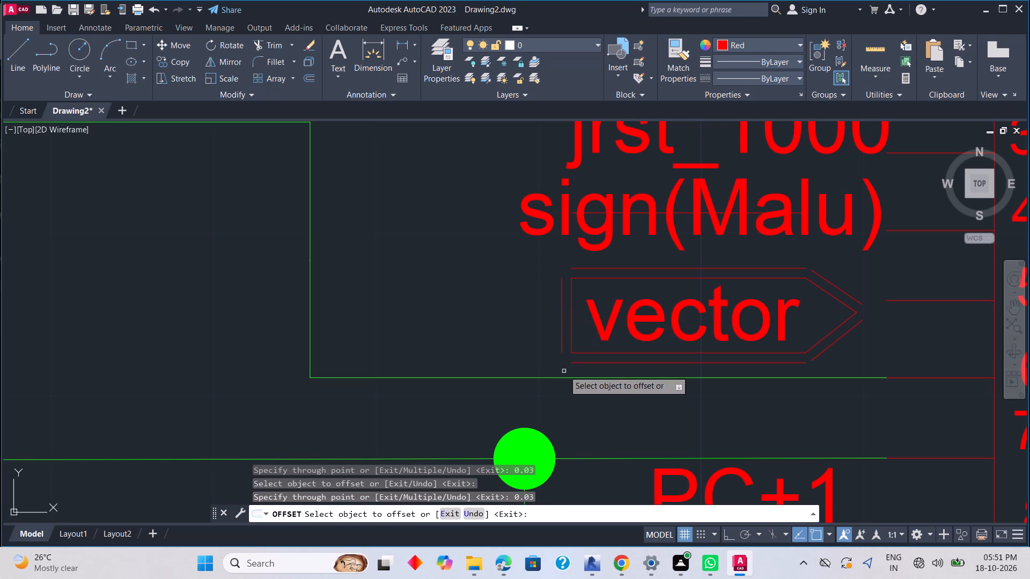
pyautogui.press('Escape')
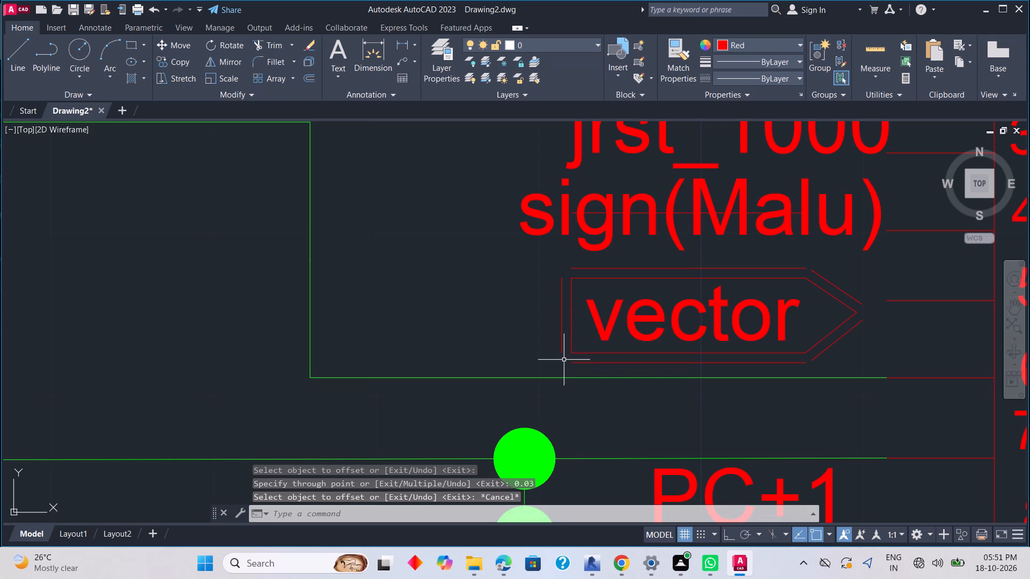
# With Ortho on, draw short vertical lines continuing the outer outline's left side past the bottom and top edges.
pyautogui.press('l')
pyautogui.press('space')
pyautogui.moveTo(557, 353); pyautogui.dragTo(555, 370)
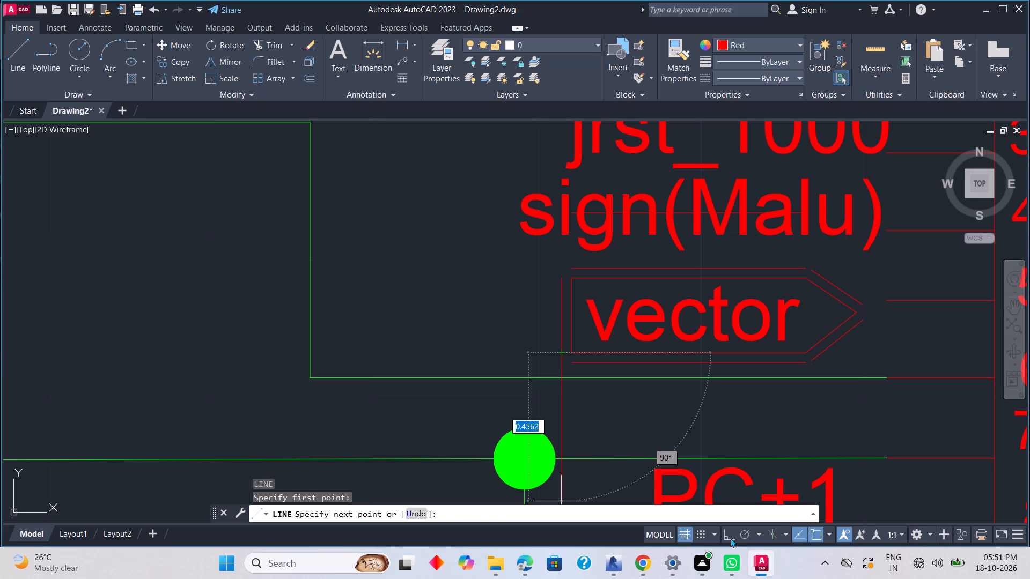
pyautogui.click(730, 536)
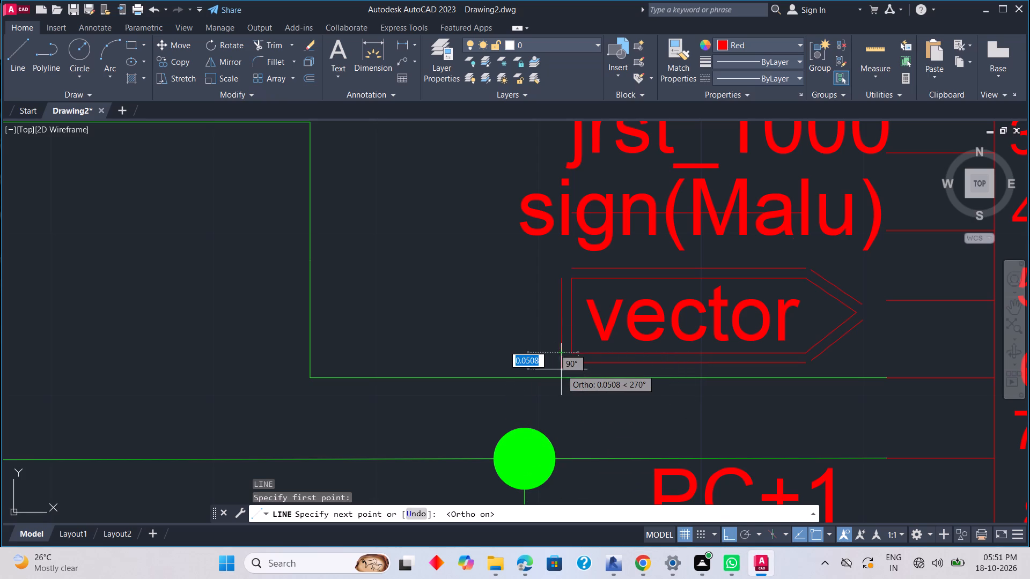
pyautogui.scroll(3, 560, 368)
pyautogui.click(565, 374)
pyautogui.press('Escape')
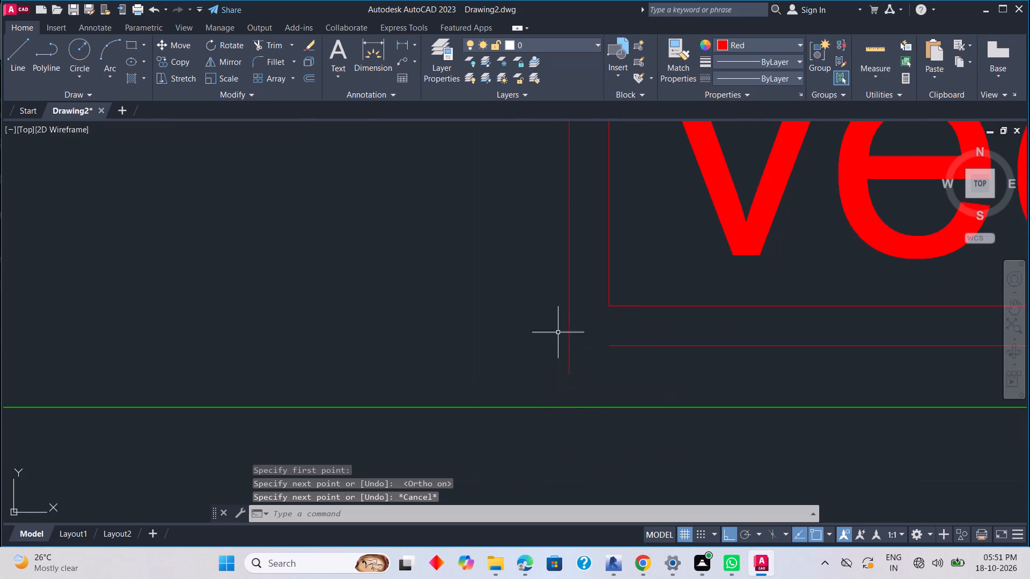
pyautogui.moveTo(685, 225); pyautogui.dragTo(654, 406, button='middle')
pyautogui.press('l')
pyautogui.press('space')
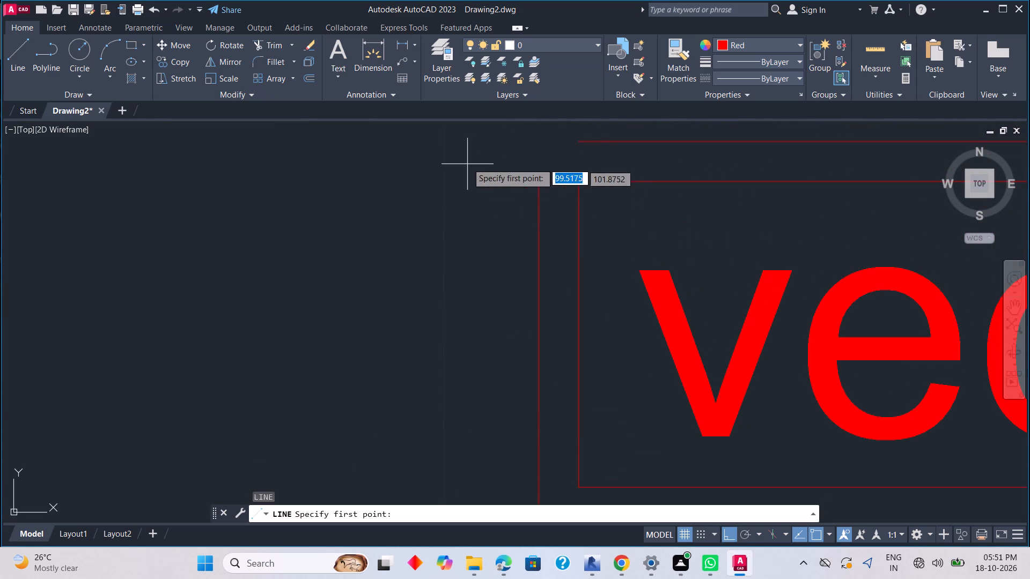
pyautogui.moveTo(536, 185); pyautogui.dragTo(539, 177)
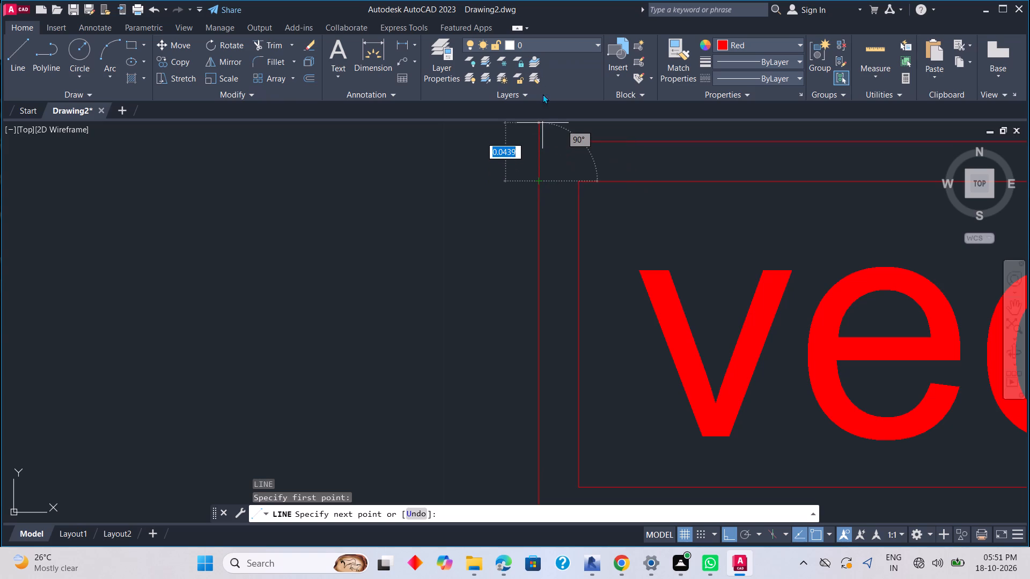
pyautogui.moveTo(547, 142); pyautogui.dragTo(551, 214, button='middle')
pyautogui.click(555, 199)
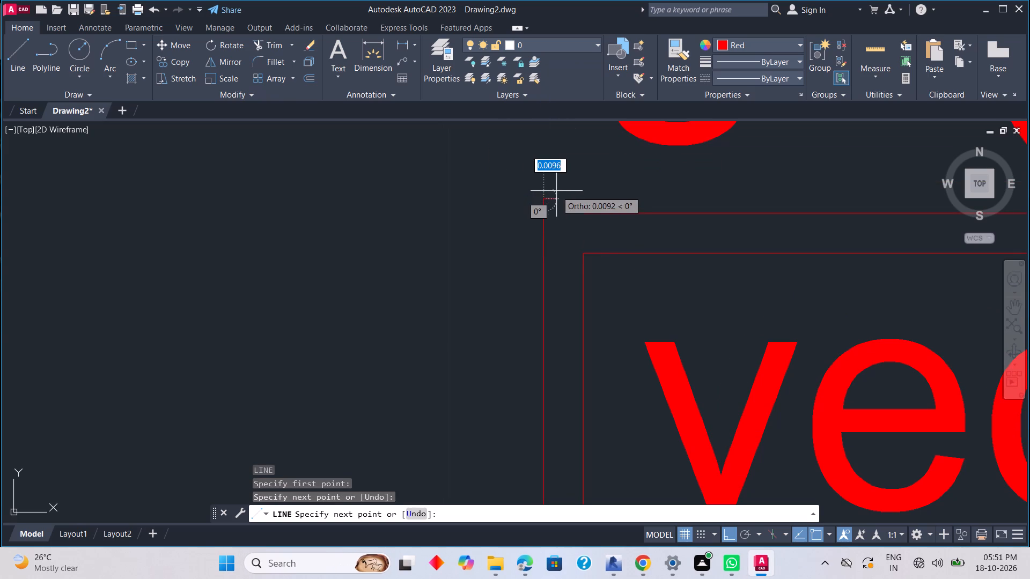
pyautogui.press('Escape')
# Extend the outer outline's top and bottom edges to meet its left side.
pyautogui.write('EX')
pyautogui.press('space')
pyautogui.click(598, 213)
pyautogui.scroll(-3, 597, 259)
pyautogui.moveTo(585, 304); pyautogui.dragTo(585, 294, button='middle')
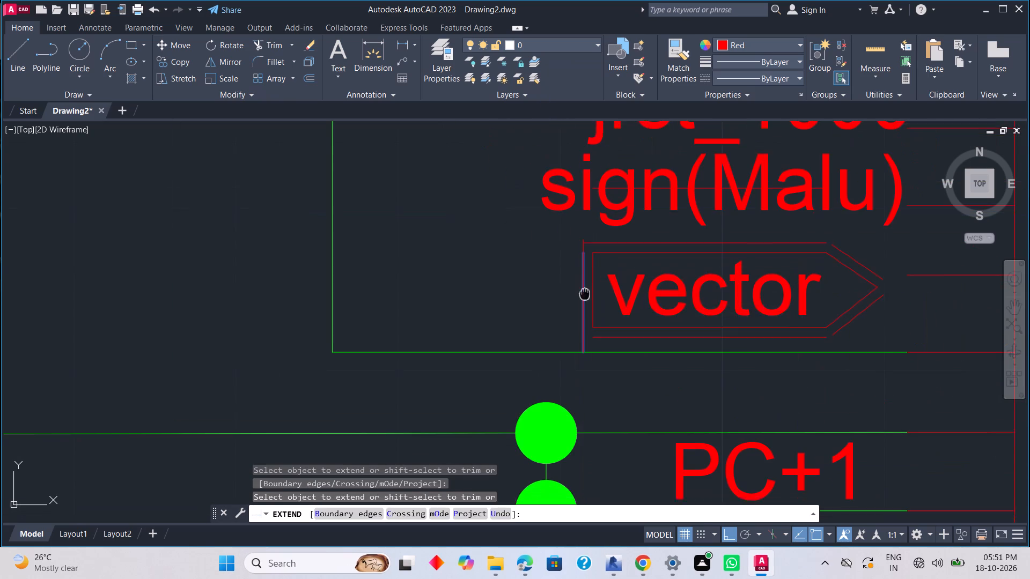
pyautogui.moveTo(585, 294); pyautogui.dragTo(576, 217, button='middle')
pyautogui.click(605, 258)
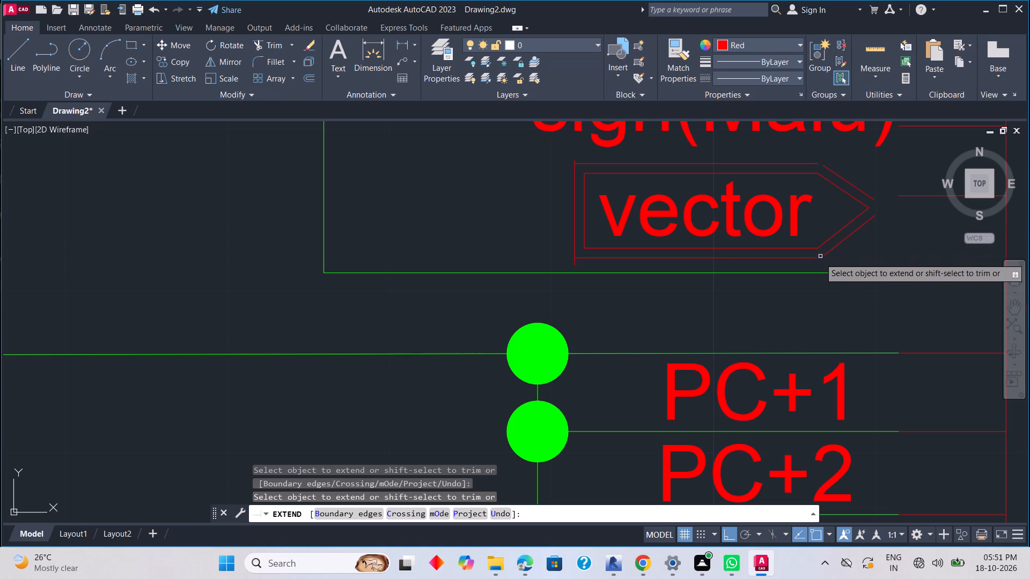
pyautogui.scroll(1, 818, 257)
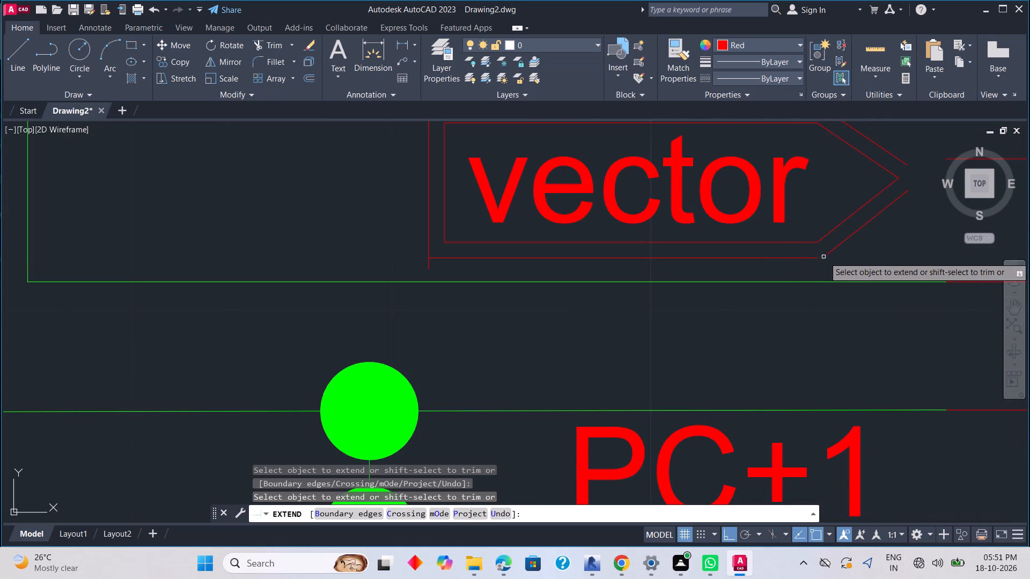
pyautogui.press('Escape')
# Draw short horizontal lines continuing the outer bottom and top edges toward the multiplexer, past the starts of the slanted edges.
pyautogui.press('l')
pyautogui.press('space')
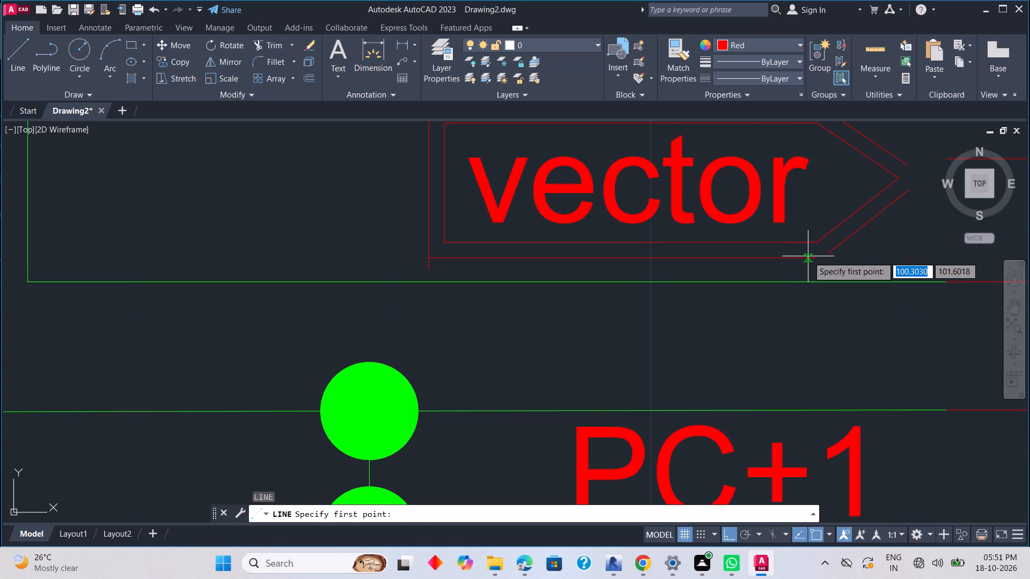
pyautogui.moveTo(814, 257); pyautogui.dragTo(829, 257)
pyautogui.click(867, 257)
pyautogui.press('Escape')
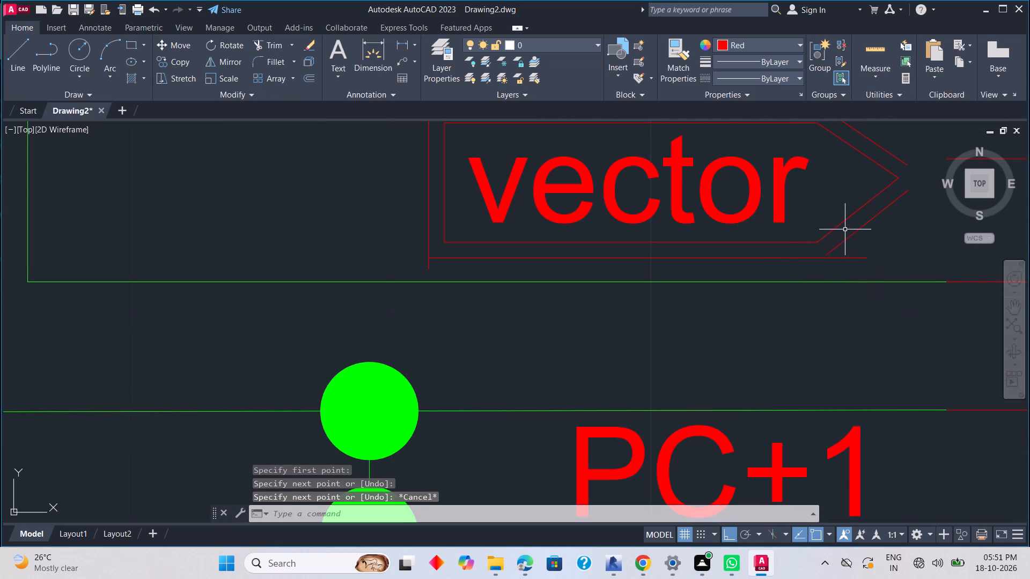
pyautogui.moveTo(845, 236); pyautogui.dragTo(841, 280, button='middle')
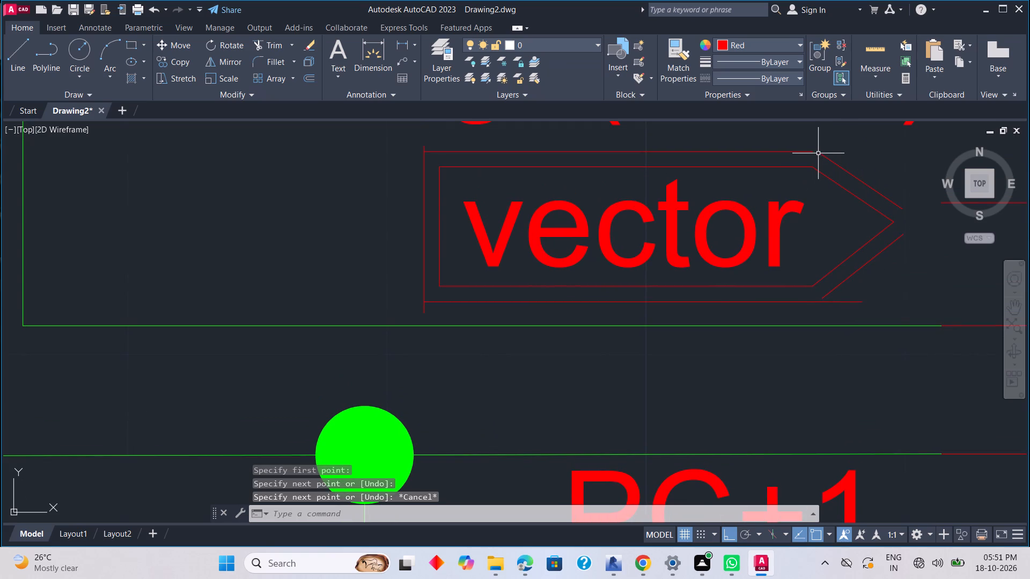
pyautogui.write('L')
pyautogui.press('space')
pyautogui.click(813, 152)
pyautogui.click(851, 149)
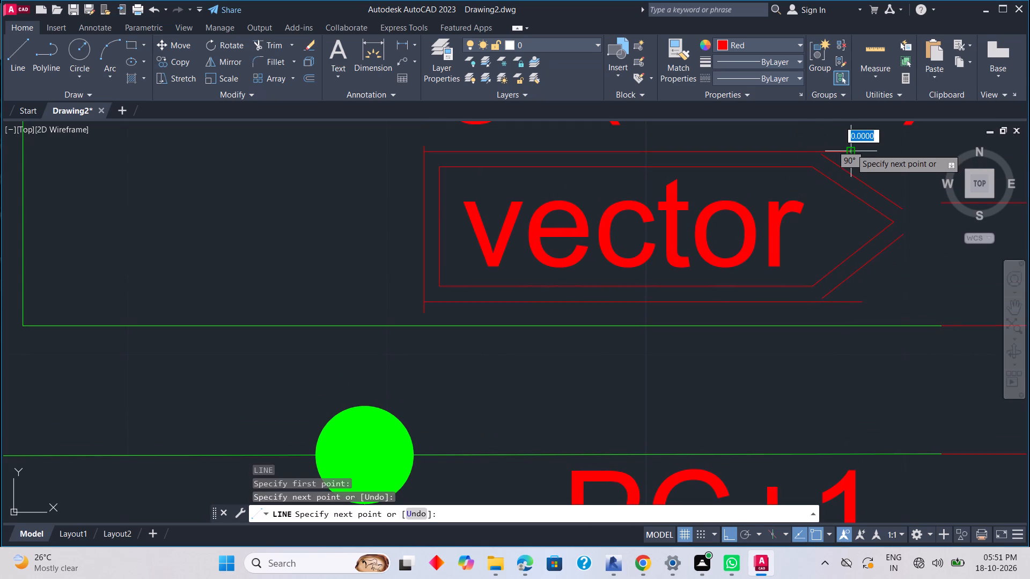
pyautogui.press('Escape')
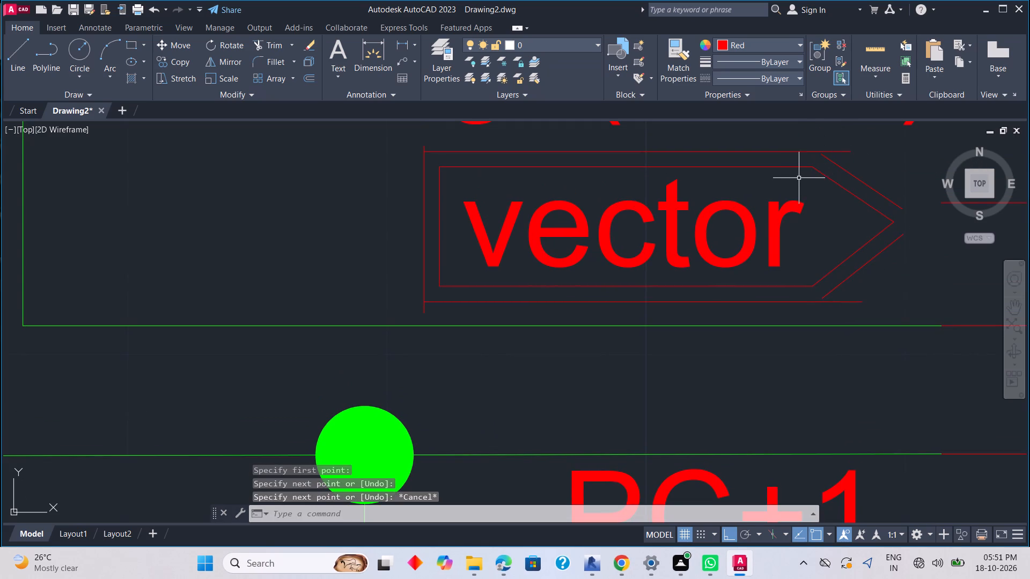
# Extend the outer slanted edges so the upper one meets the top edge and both meet in a point toward the multiplexer.
pyautogui.press('e')
pyautogui.write('X')
pyautogui.press('space')
pyautogui.click(832, 162)
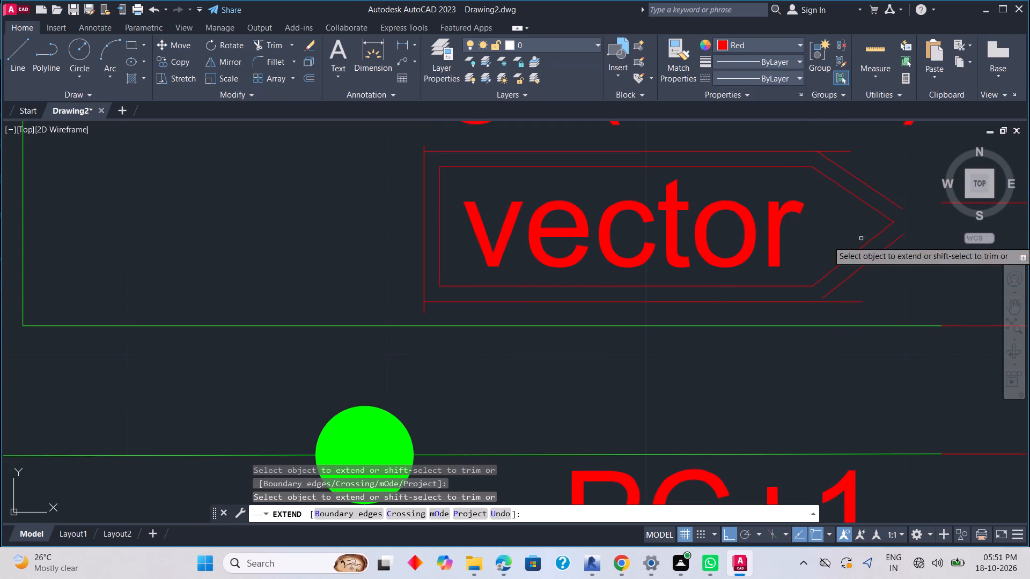
pyautogui.click(866, 265)
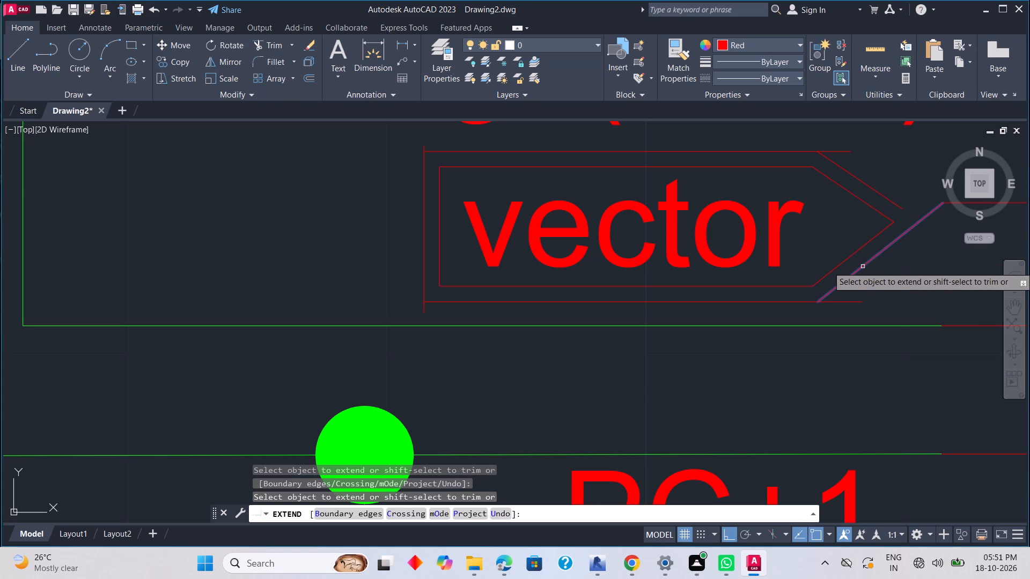
pyautogui.click(901, 208)
pyautogui.press('Escape')
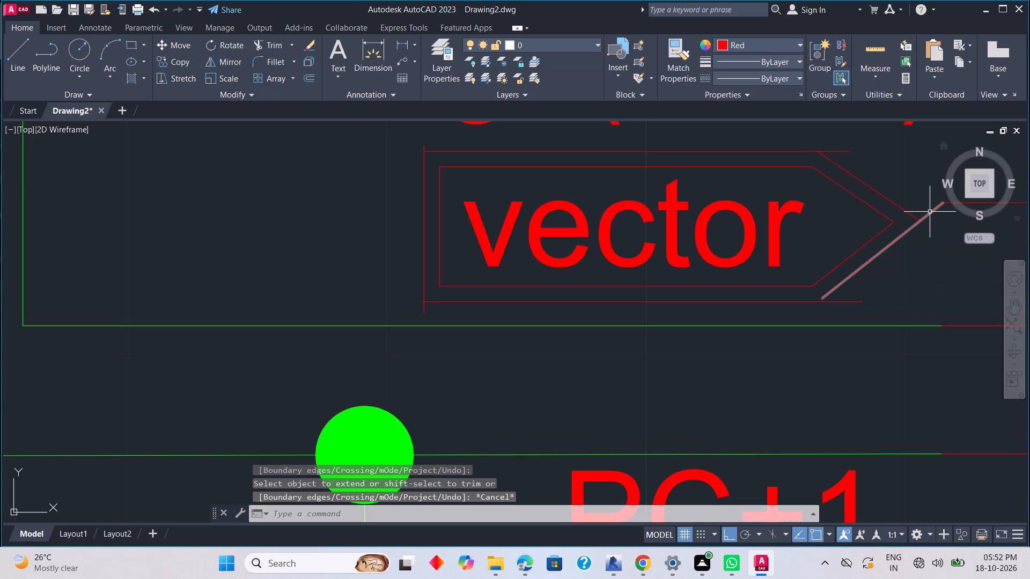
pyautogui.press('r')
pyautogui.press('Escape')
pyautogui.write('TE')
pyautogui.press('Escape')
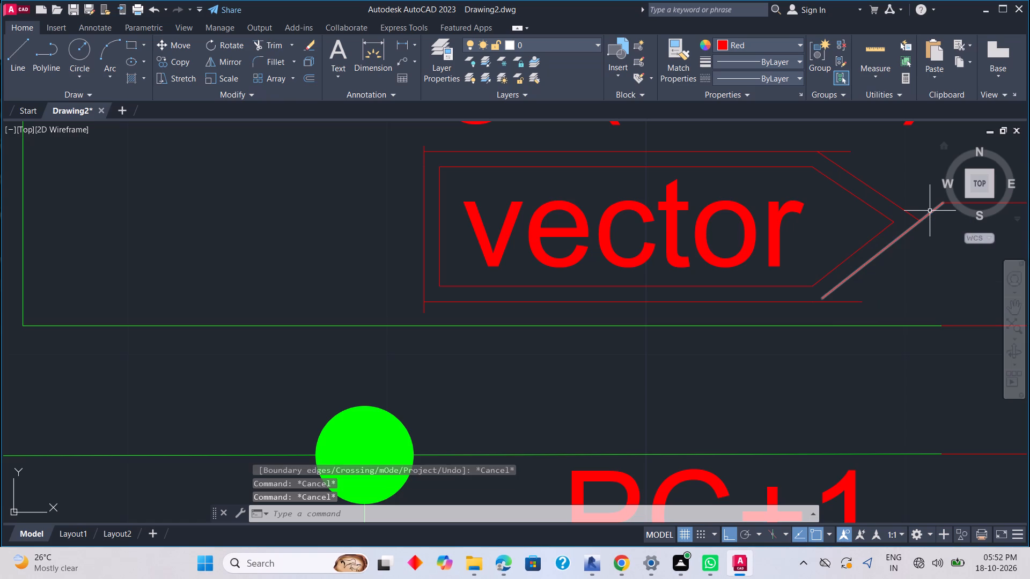
# Trim the overshoots at the outer outline's tip, top edge and bottom edge, extending the lower slanted edge to the bottom edge.
pyautogui.write('TR')
pyautogui.press('space')
pyautogui.click(932, 213)
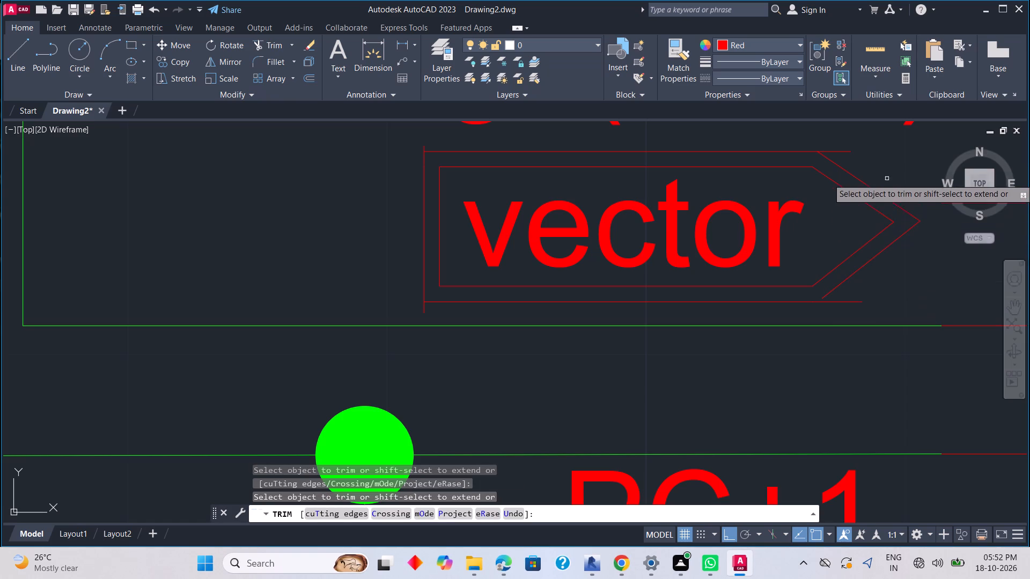
pyautogui.click(843, 152)
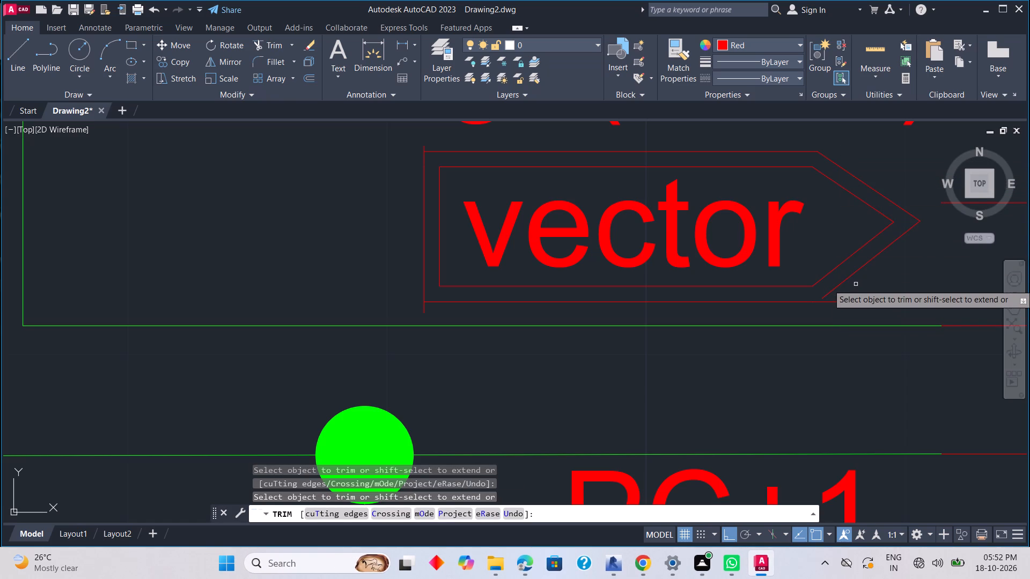
pyautogui.keyDown('shift'); pyautogui.click(852, 273); pyautogui.keyUp('shift')
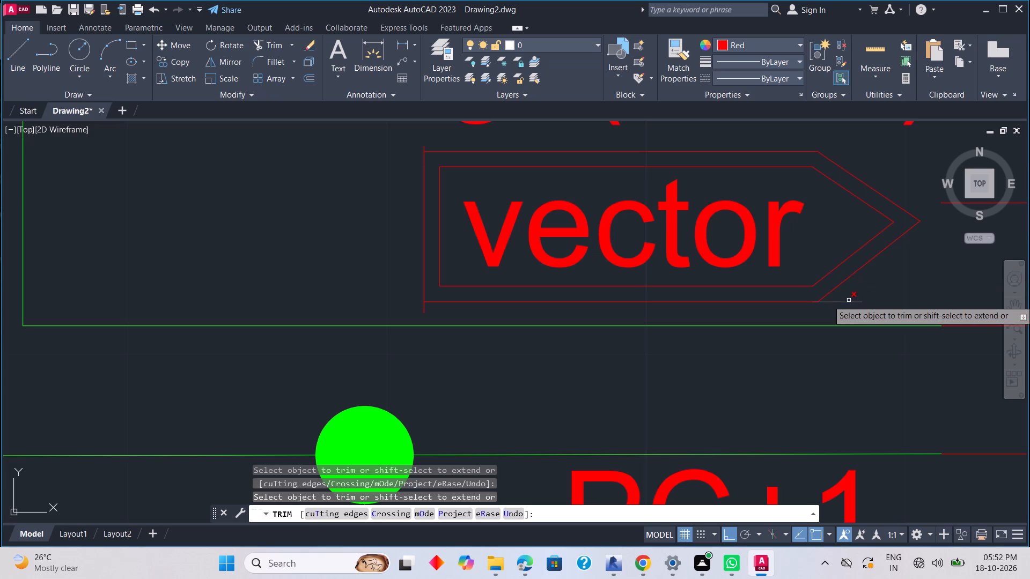
pyautogui.click(848, 302)
# Trim the outer outline's left side where it overshoots the top and bottom edges around the vector label.
pyautogui.scroll(4, 807, 297)
pyautogui.scroll(-1, 808, 289)
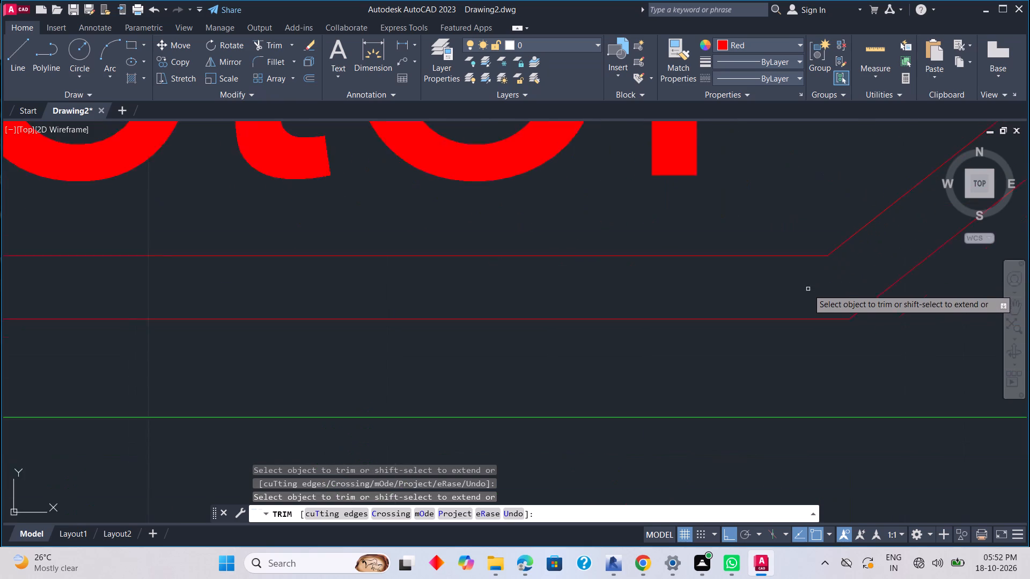
pyautogui.scroll(-6, 808, 289)
pyautogui.scroll(3, 717, 270)
pyautogui.scroll(2, 683, 240)
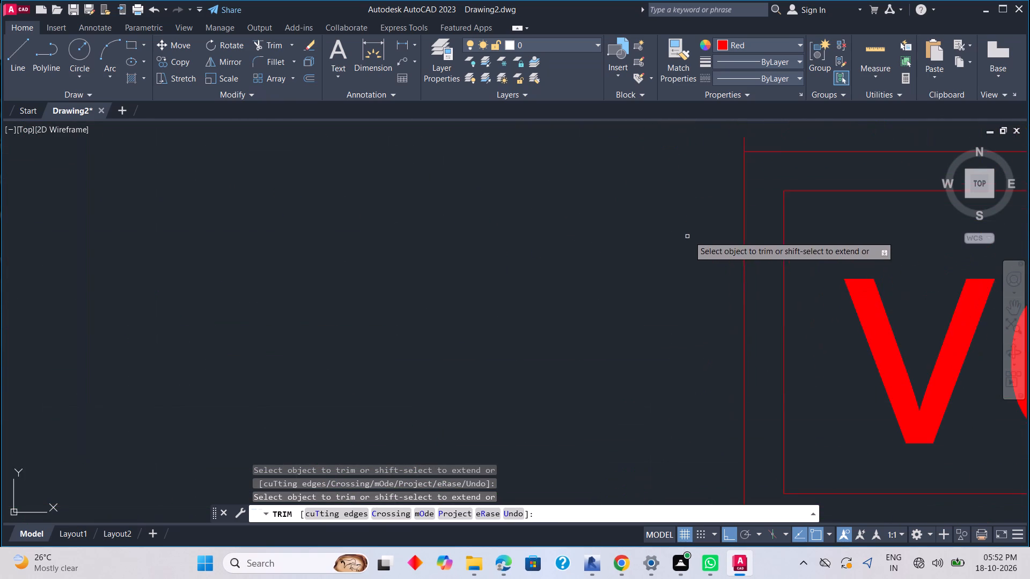
pyautogui.moveTo(697, 228); pyautogui.dragTo(685, 301, button='middle')
pyautogui.click(732, 215)
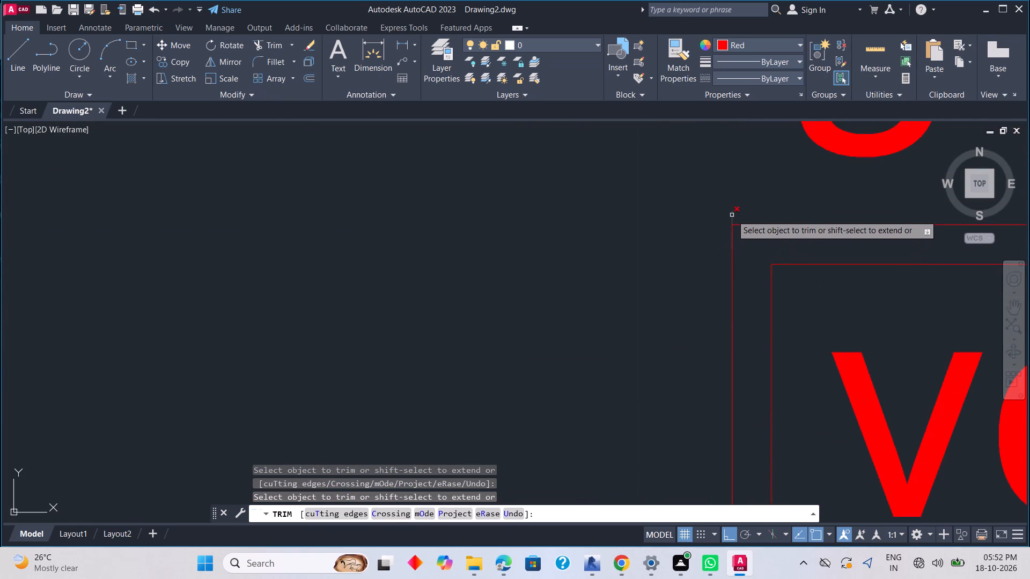
pyautogui.scroll(-5, 728, 270)
pyautogui.moveTo(744, 312); pyautogui.dragTo(746, 256, button='middle')
pyautogui.scroll(5, 743, 250)
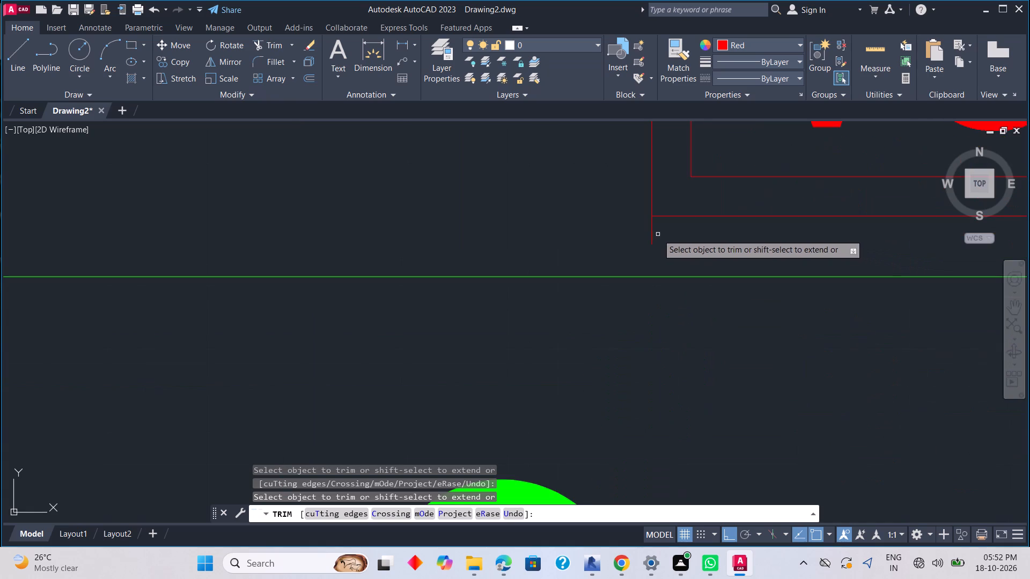
pyautogui.click(652, 233)
pyautogui.scroll(-4, 705, 239)
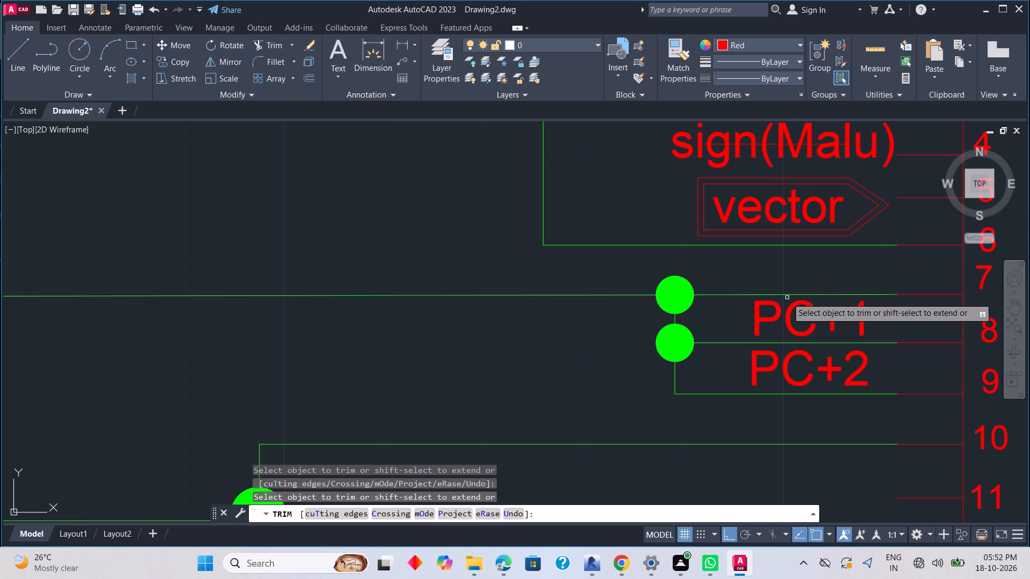
pyautogui.press('Escape')
pyautogui.press('Escape')
pyautogui.press('Escape')
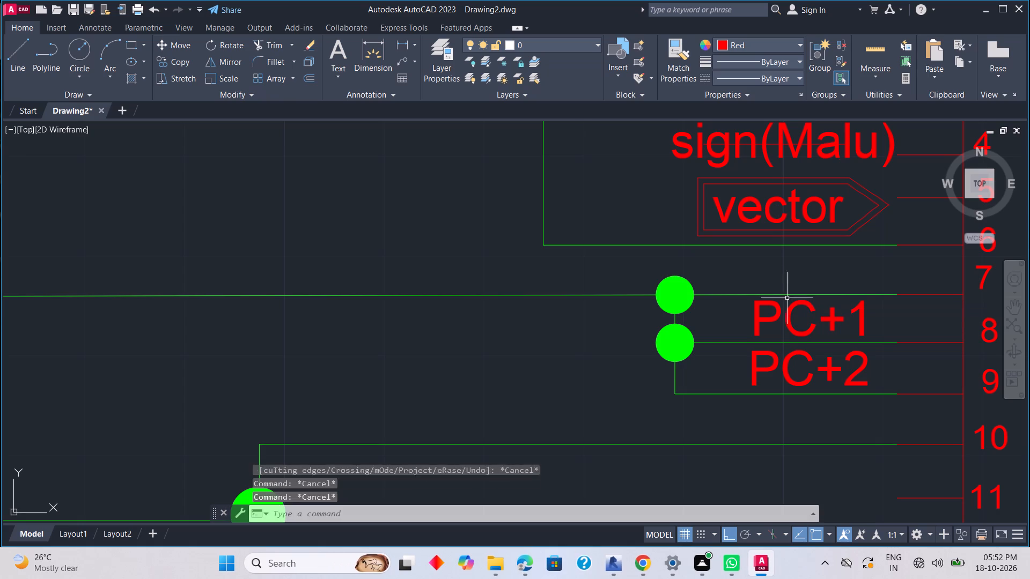
pyautogui.press('Escape')
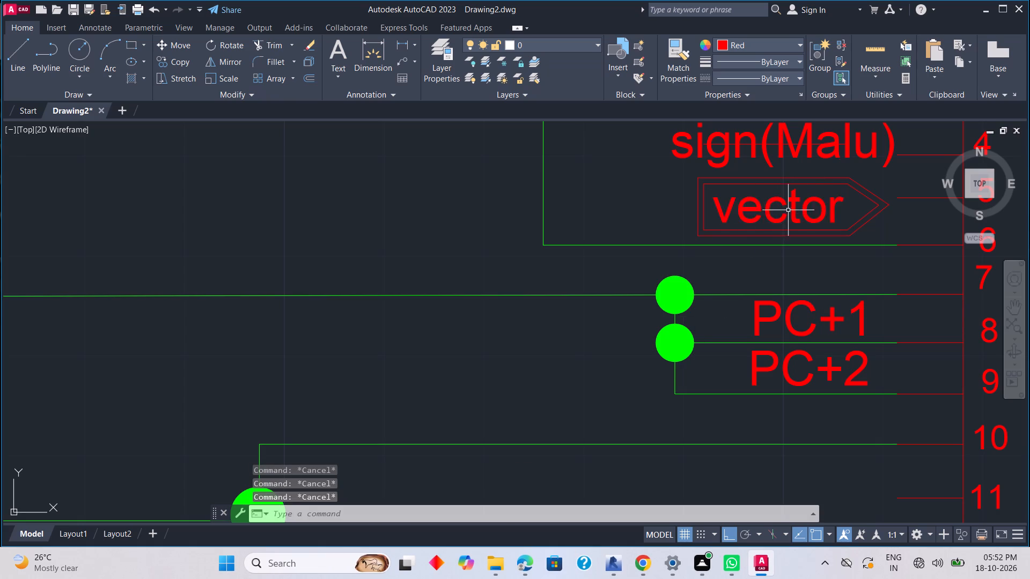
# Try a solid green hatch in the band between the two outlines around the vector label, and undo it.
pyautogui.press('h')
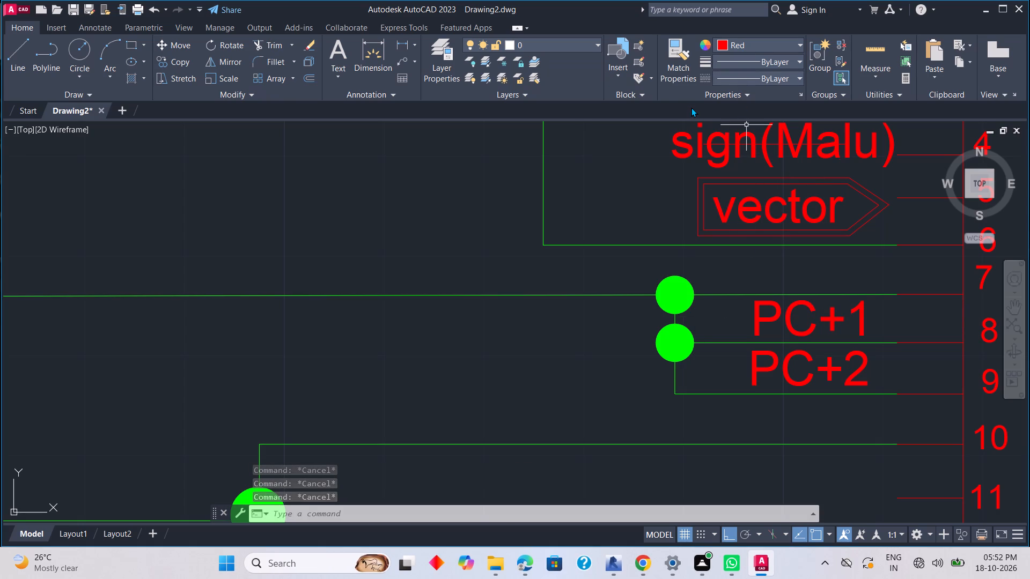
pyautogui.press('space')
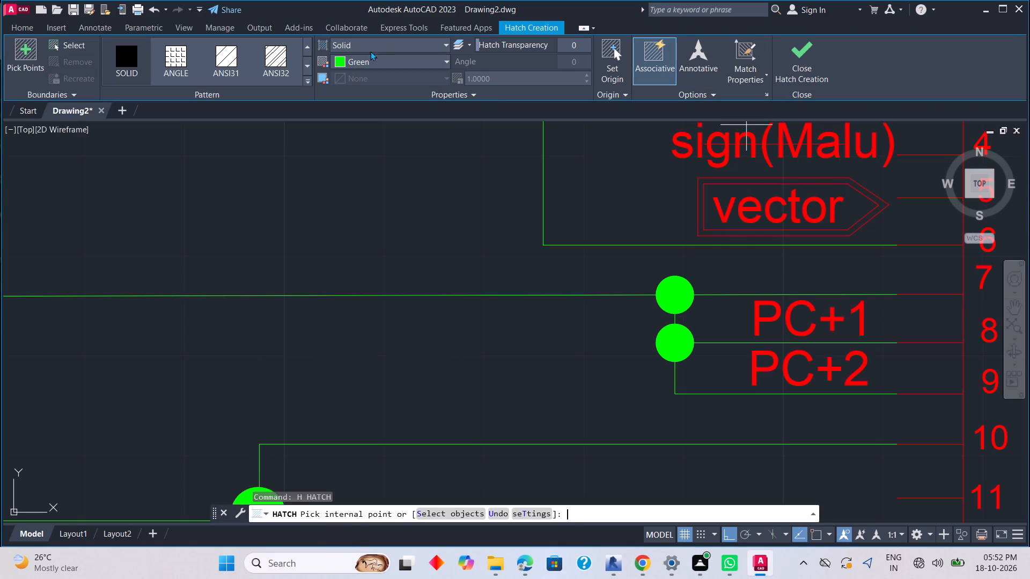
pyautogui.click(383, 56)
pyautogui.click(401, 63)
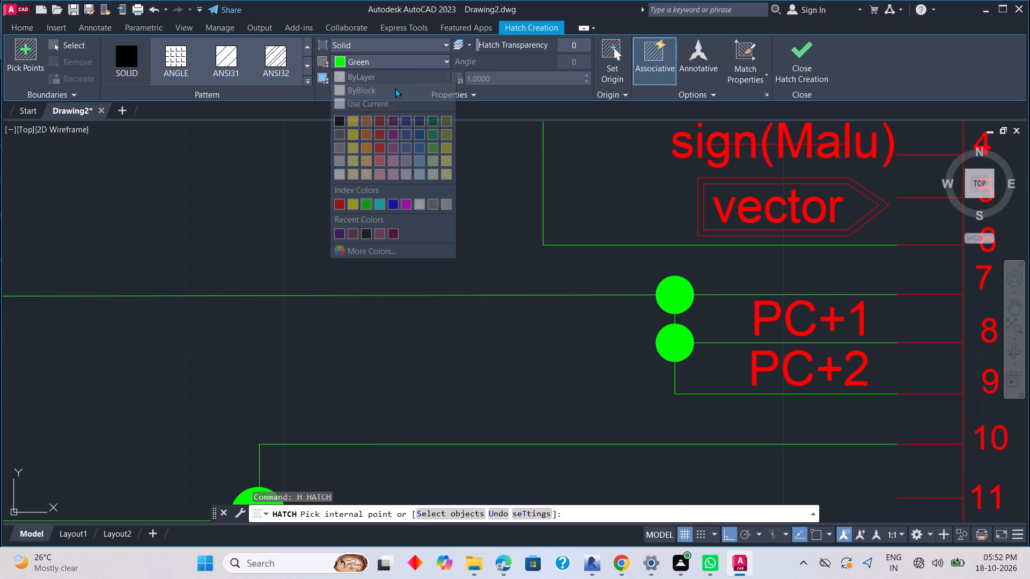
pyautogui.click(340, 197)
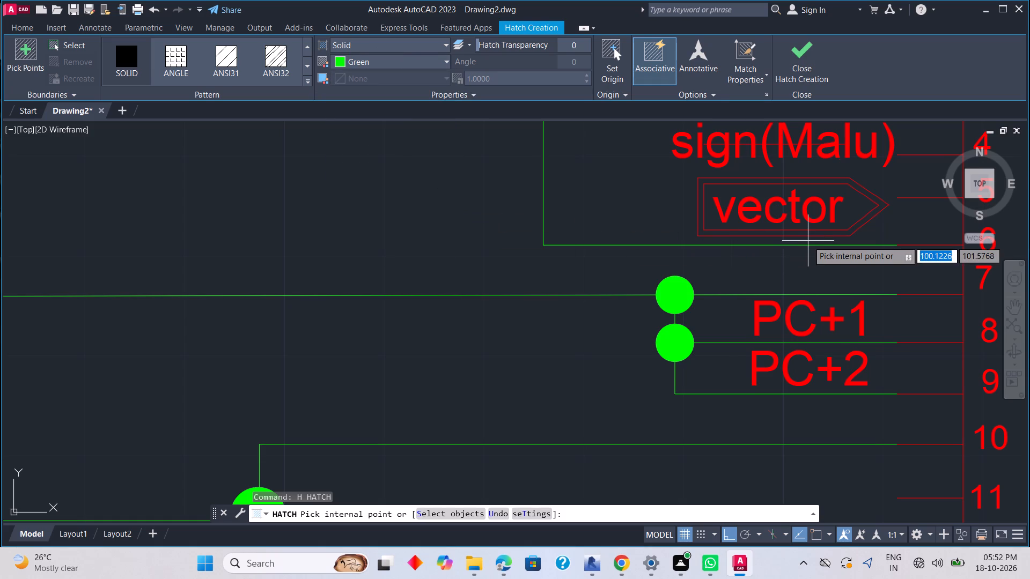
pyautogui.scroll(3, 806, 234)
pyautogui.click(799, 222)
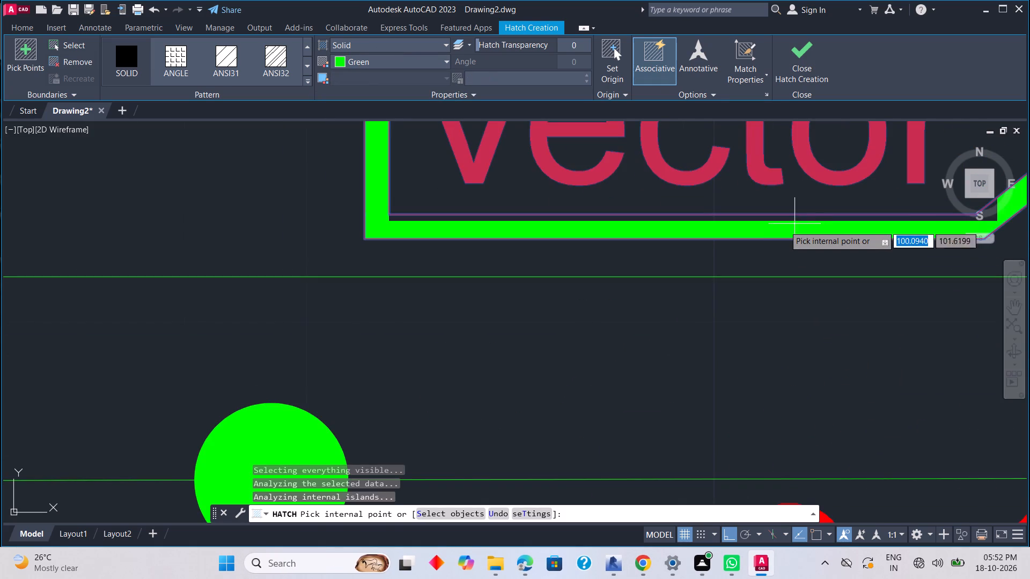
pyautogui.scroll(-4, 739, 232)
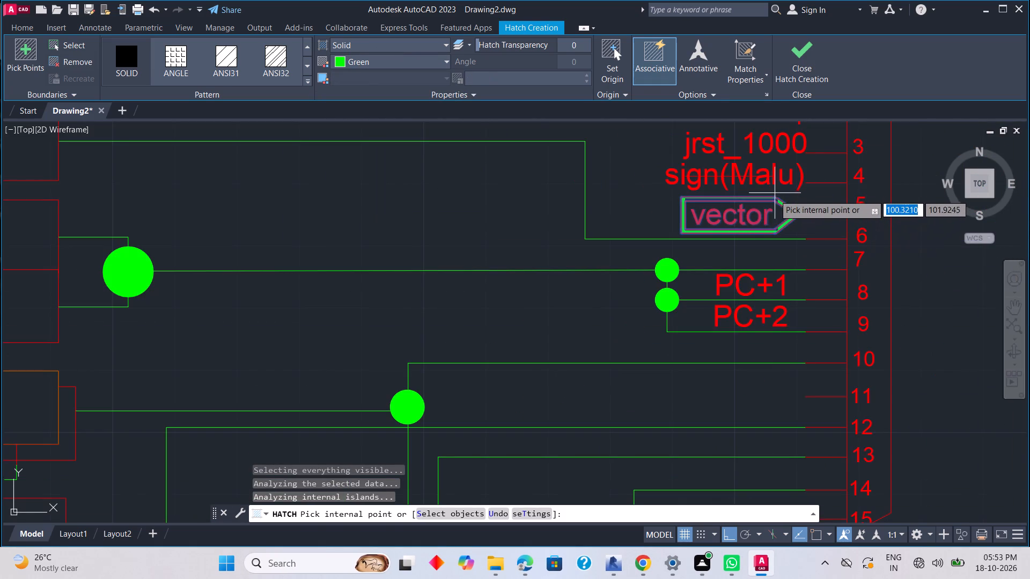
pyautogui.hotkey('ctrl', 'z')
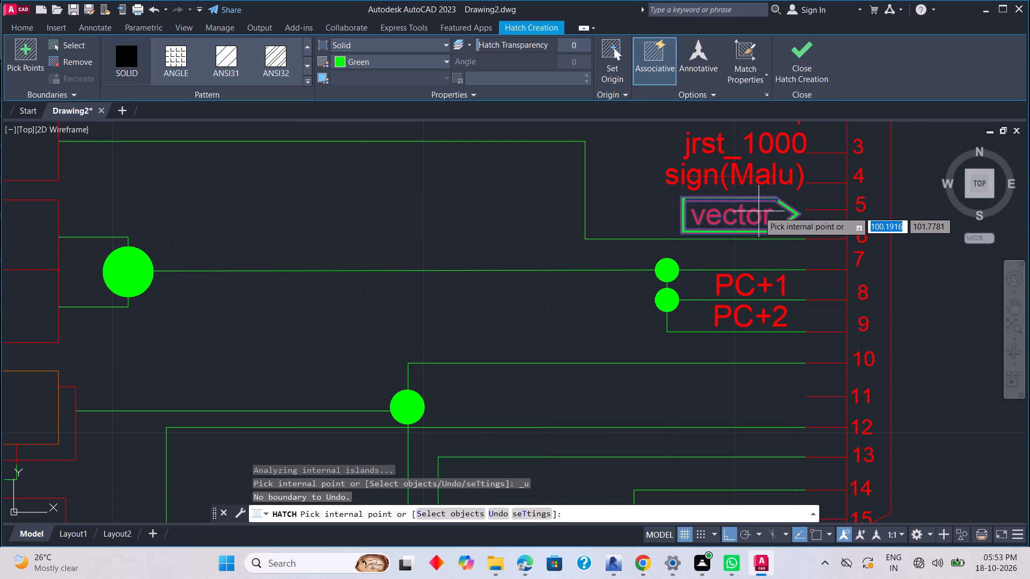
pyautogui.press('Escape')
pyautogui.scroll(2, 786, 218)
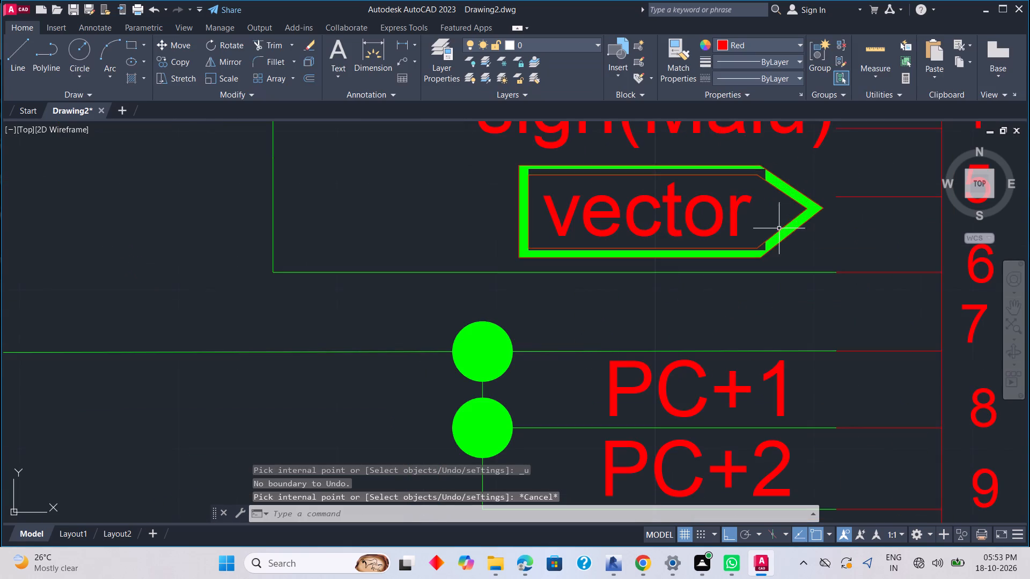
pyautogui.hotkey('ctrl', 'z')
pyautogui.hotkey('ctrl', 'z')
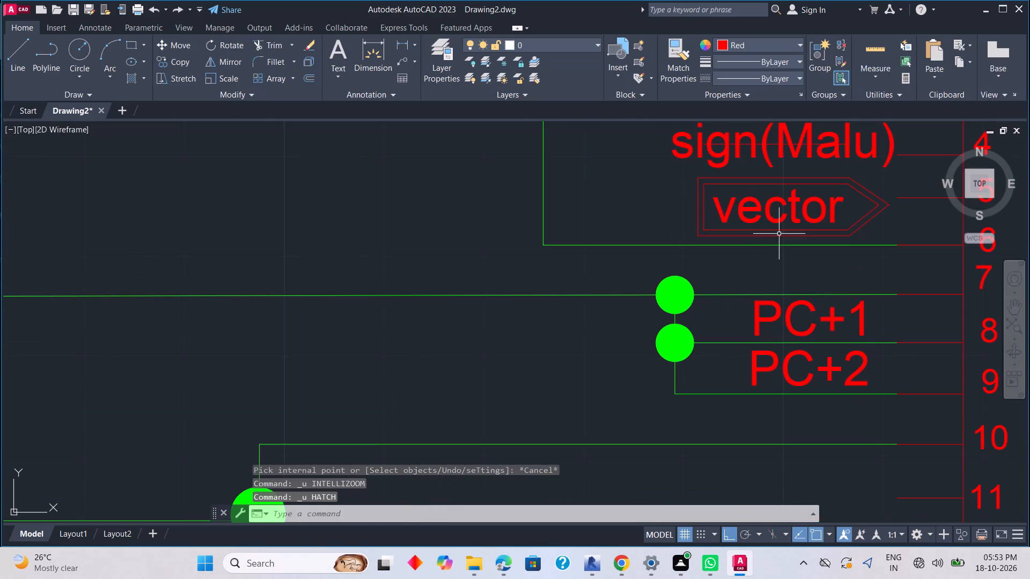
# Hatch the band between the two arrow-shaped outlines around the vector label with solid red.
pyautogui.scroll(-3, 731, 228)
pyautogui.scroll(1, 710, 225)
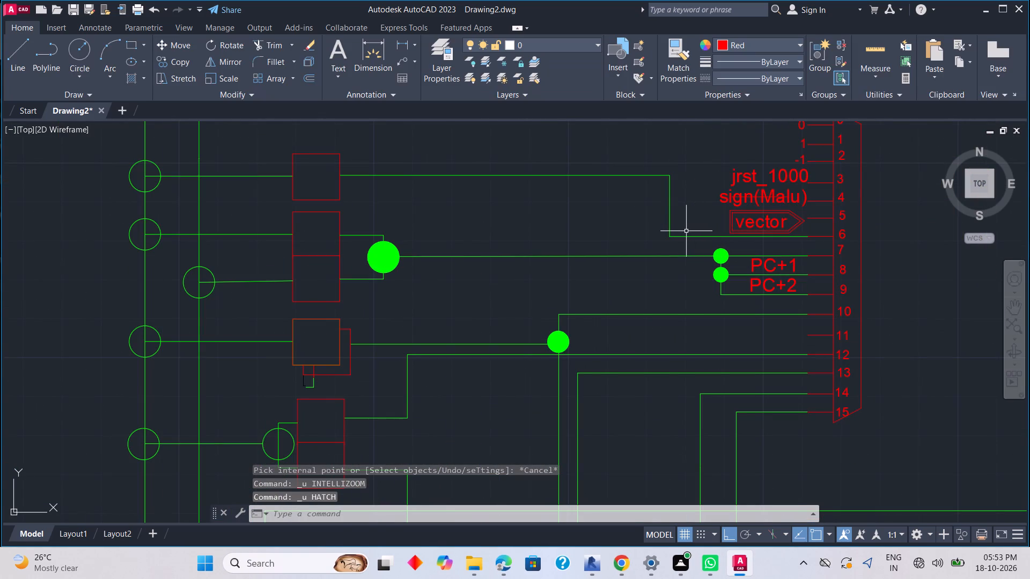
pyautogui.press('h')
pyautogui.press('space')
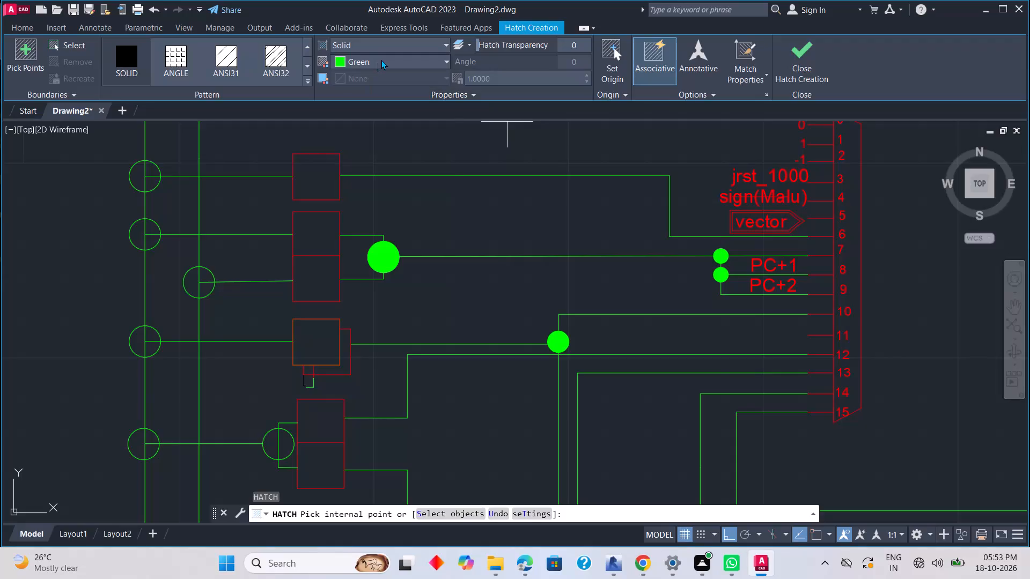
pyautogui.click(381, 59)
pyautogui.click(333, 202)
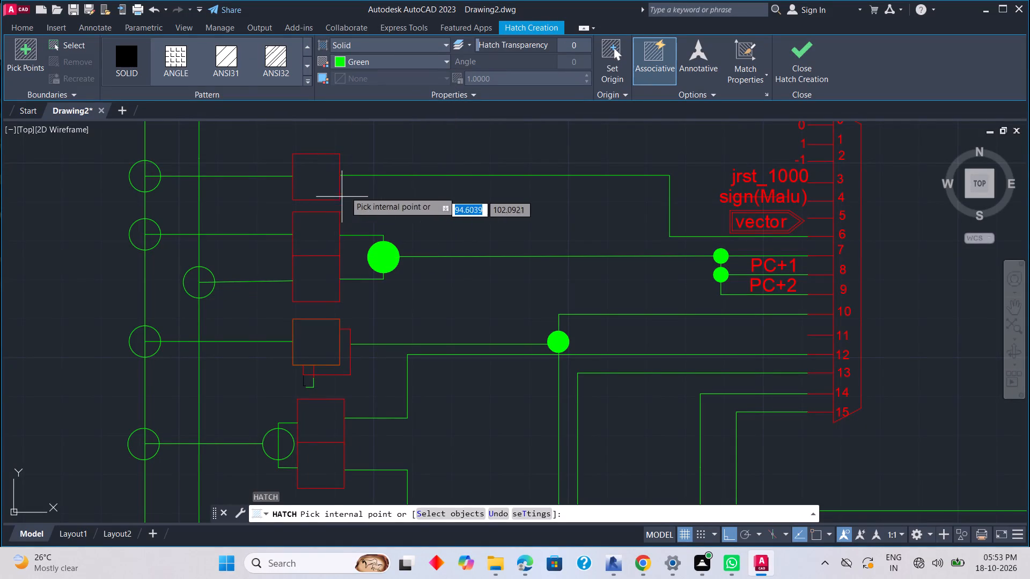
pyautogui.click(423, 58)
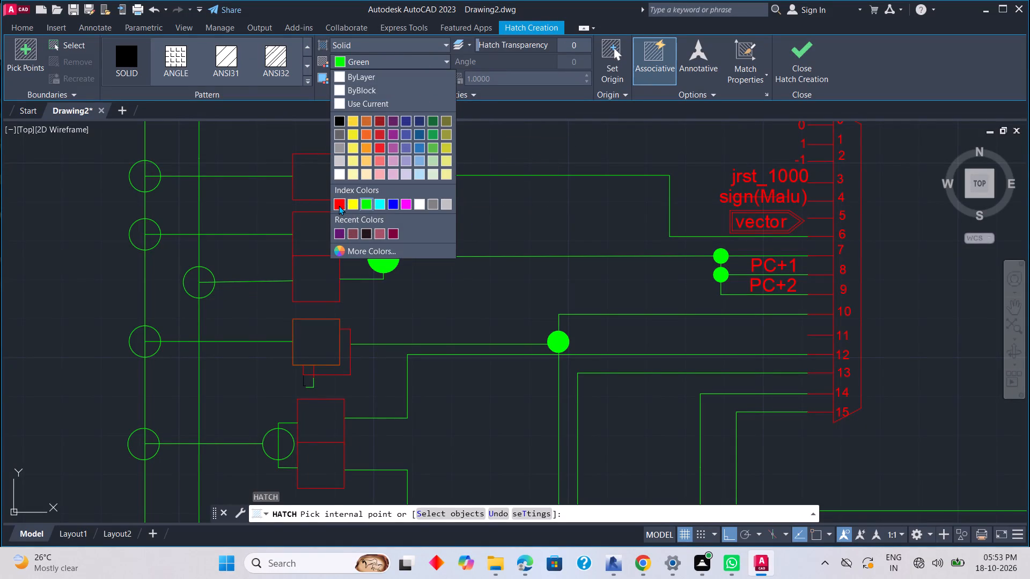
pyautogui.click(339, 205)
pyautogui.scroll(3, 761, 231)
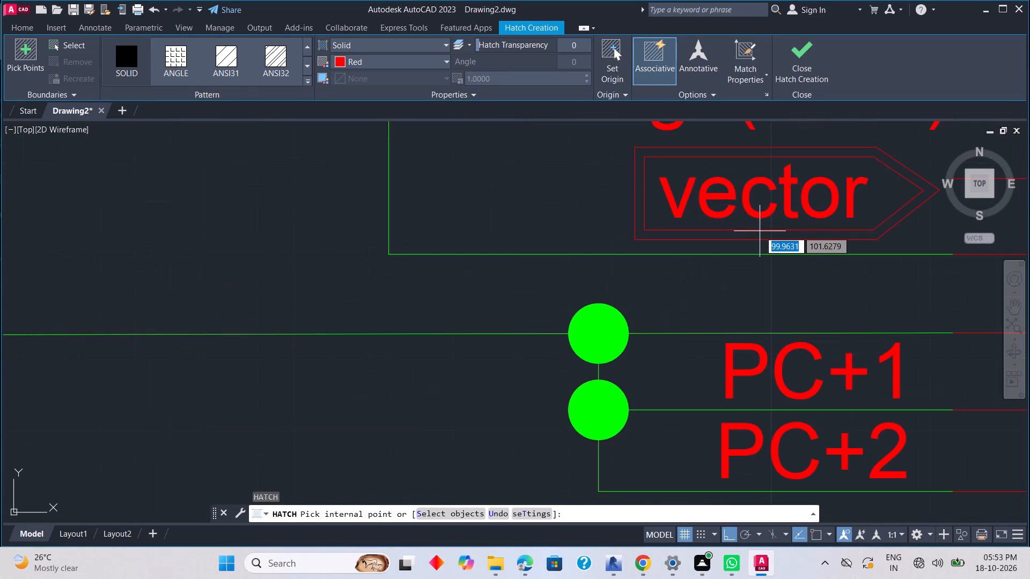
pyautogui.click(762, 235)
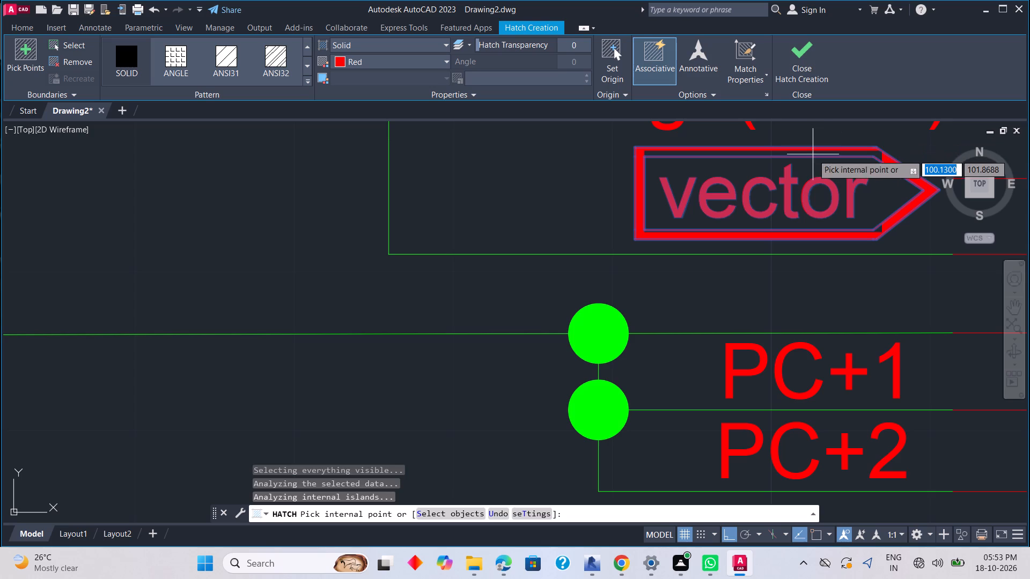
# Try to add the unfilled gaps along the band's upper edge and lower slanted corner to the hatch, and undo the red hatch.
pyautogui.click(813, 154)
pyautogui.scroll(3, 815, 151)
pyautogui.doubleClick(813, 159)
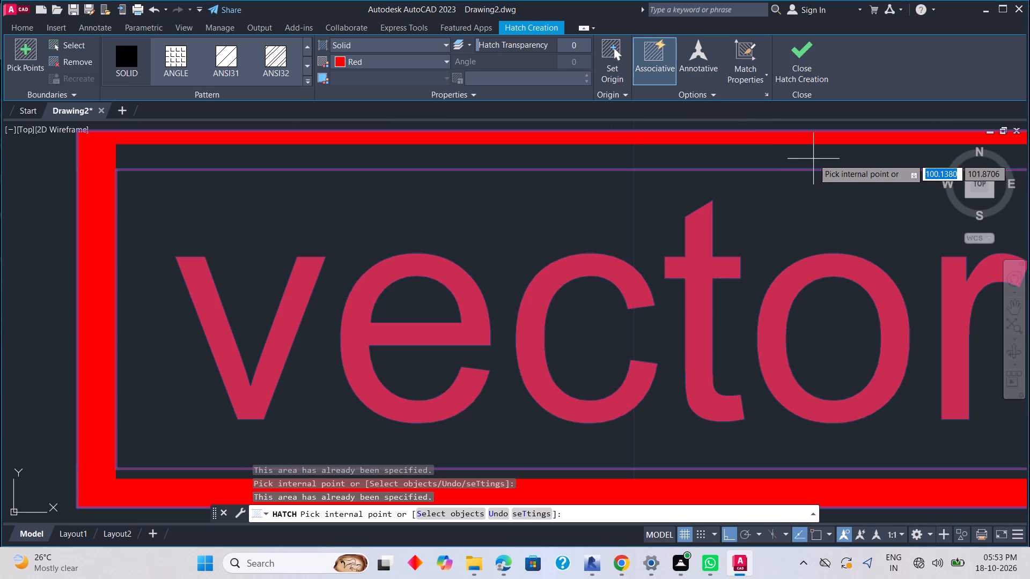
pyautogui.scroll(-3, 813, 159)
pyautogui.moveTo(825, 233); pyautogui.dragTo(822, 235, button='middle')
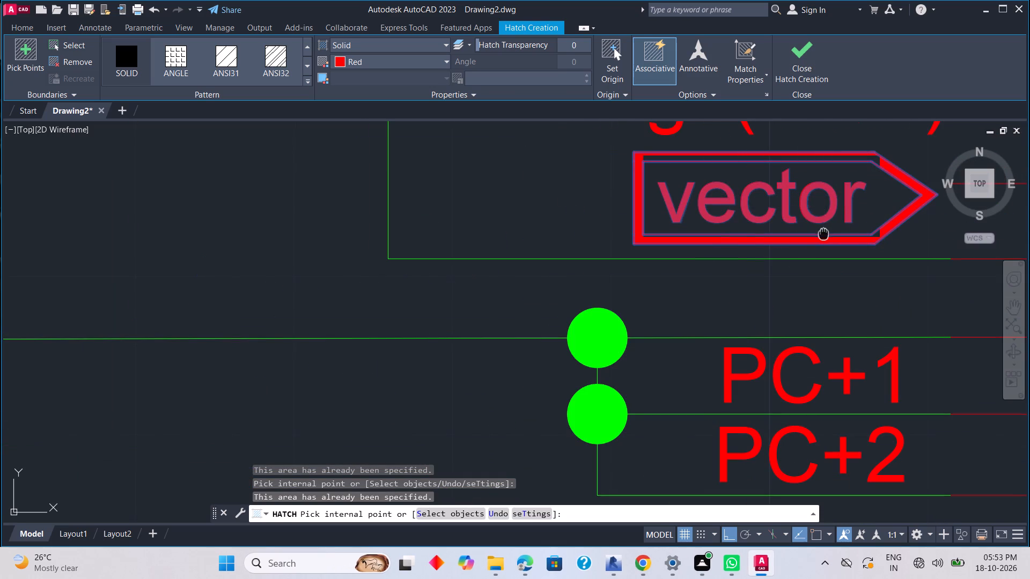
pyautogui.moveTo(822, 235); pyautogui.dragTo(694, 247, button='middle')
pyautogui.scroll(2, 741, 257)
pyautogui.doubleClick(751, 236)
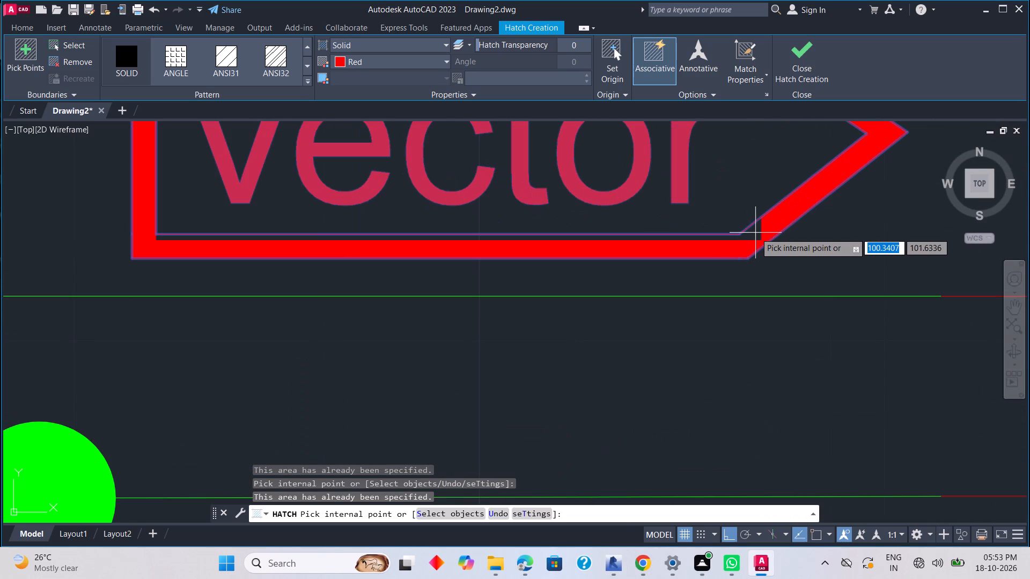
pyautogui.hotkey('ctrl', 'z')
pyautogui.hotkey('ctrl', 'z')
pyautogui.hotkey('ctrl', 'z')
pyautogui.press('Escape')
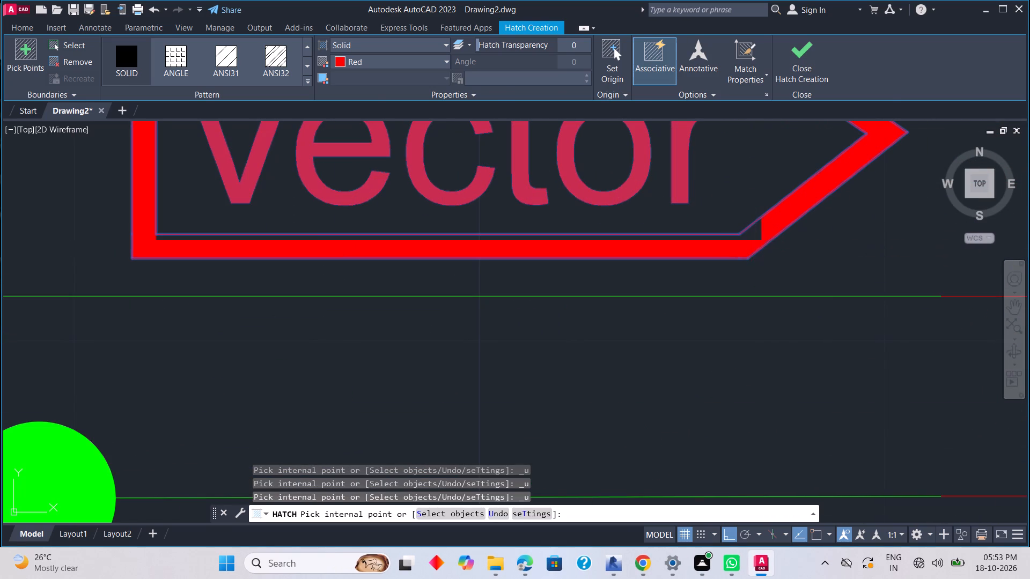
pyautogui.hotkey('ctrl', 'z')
# Draw a short vertical line from the inner outline's lower slant corner down past the outer bottom edge.
pyautogui.scroll(5, 789, 231)
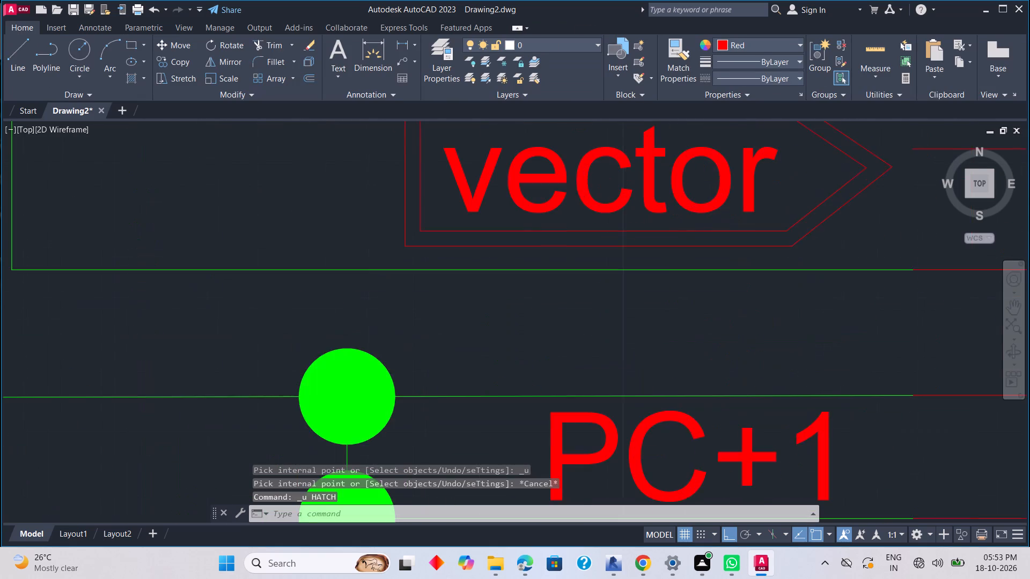
pyautogui.write('L')
pyautogui.press('space')
pyautogui.click(789, 231)
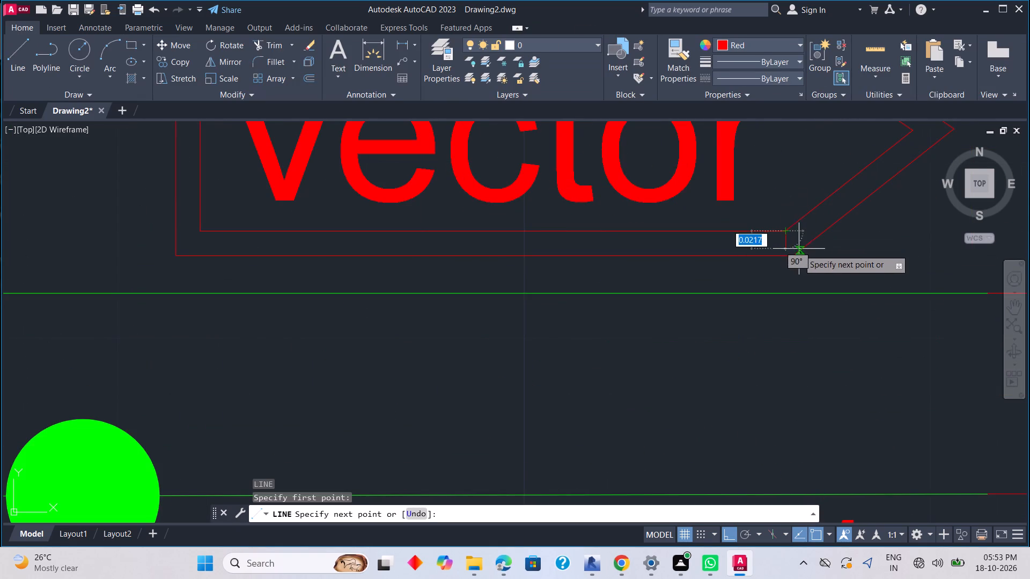
pyautogui.scroll(2, 796, 254)
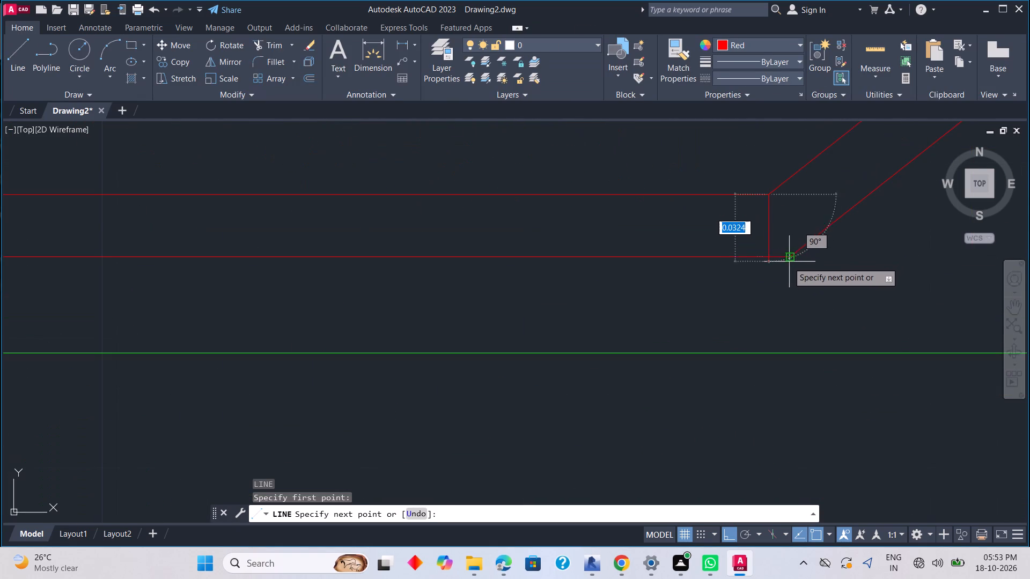
pyautogui.click(768, 269)
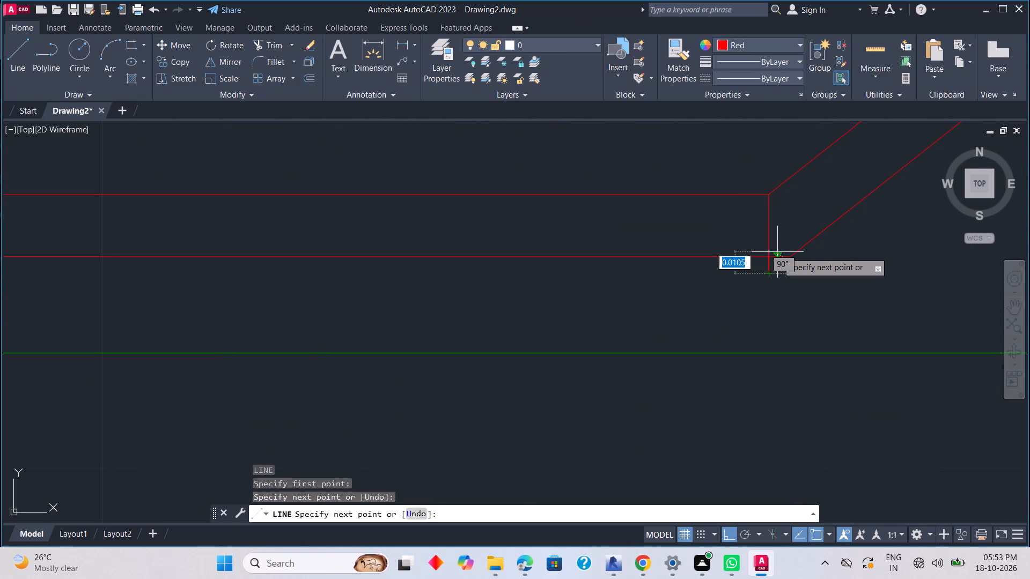
pyautogui.press('Escape')
# Draw a short vertical line from the inner outline's upper slant corner up past the outer top edge.
pyautogui.moveTo(790, 218); pyautogui.dragTo(750, 345, button='middle')
pyautogui.scroll(-2, 759, 324)
pyautogui.scroll(-2, 761, 278)
pyautogui.moveTo(761, 261); pyautogui.dragTo(751, 320, button='middle')
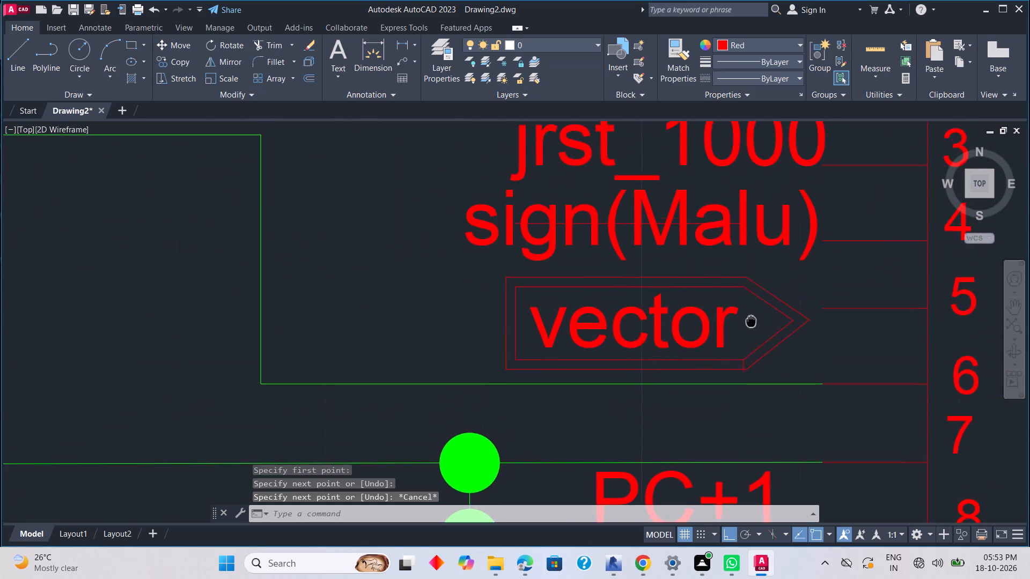
pyautogui.moveTo(751, 320); pyautogui.dragTo(751, 321, button='middle')
pyautogui.scroll(3, 741, 302)
pyautogui.press('l')
pyautogui.press('space')
pyautogui.click(748, 235)
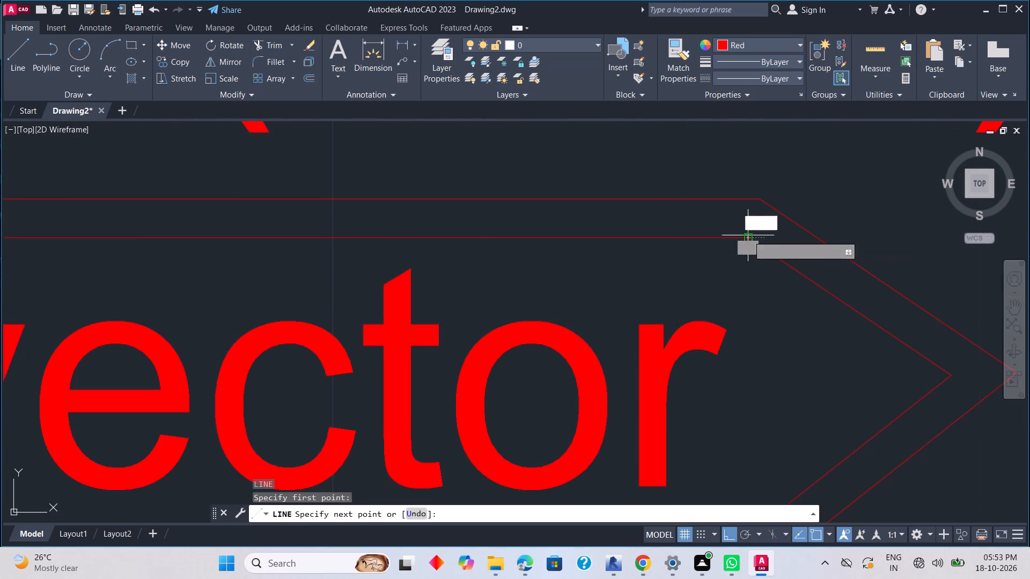
pyautogui.click(750, 159)
pyautogui.press('Escape')
# Draw a horizontal line about 0.11 long from the inner outline's tip through the outer tip toward the multiplexer.
pyautogui.scroll(-4, 656, 276)
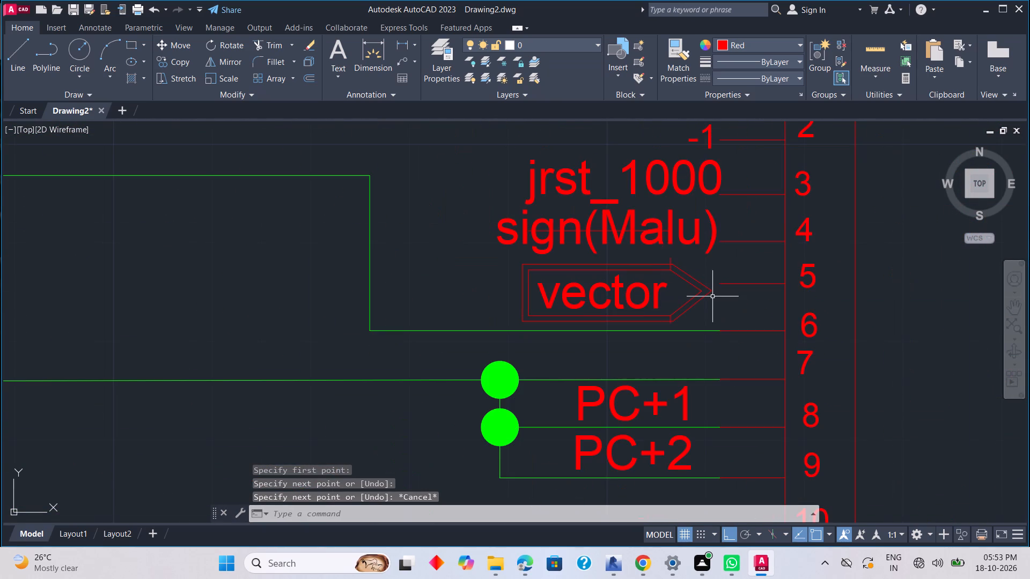
pyautogui.write('L')
pyautogui.press('space')
pyautogui.scroll(3, 712, 295)
pyautogui.moveTo(673, 277); pyautogui.dragTo(678, 278)
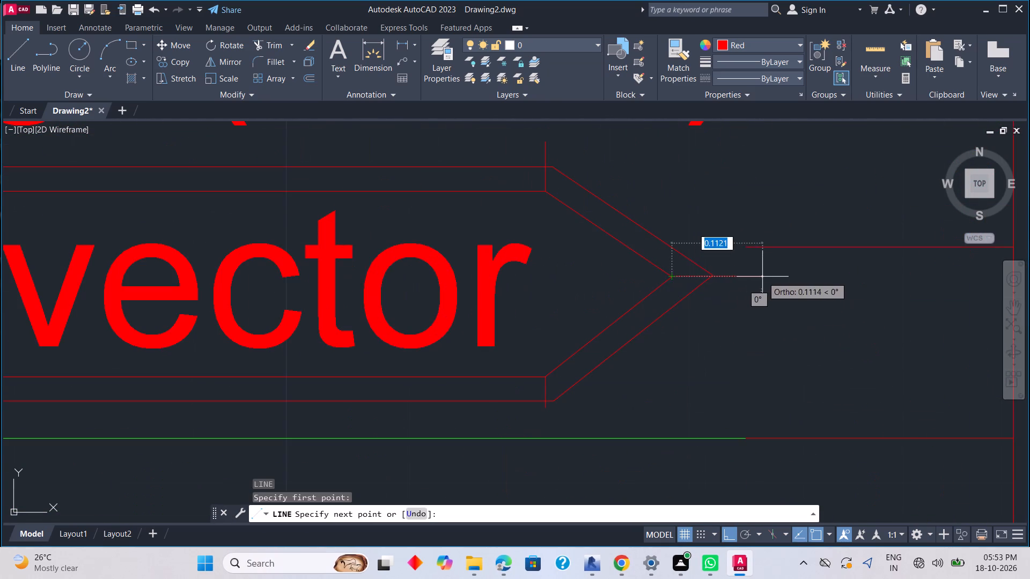
pyautogui.click(764, 277)
pyautogui.press('Escape')
pyautogui.scroll(-4, 638, 317)
pyautogui.moveTo(548, 315); pyautogui.dragTo(668, 317, button='middle')
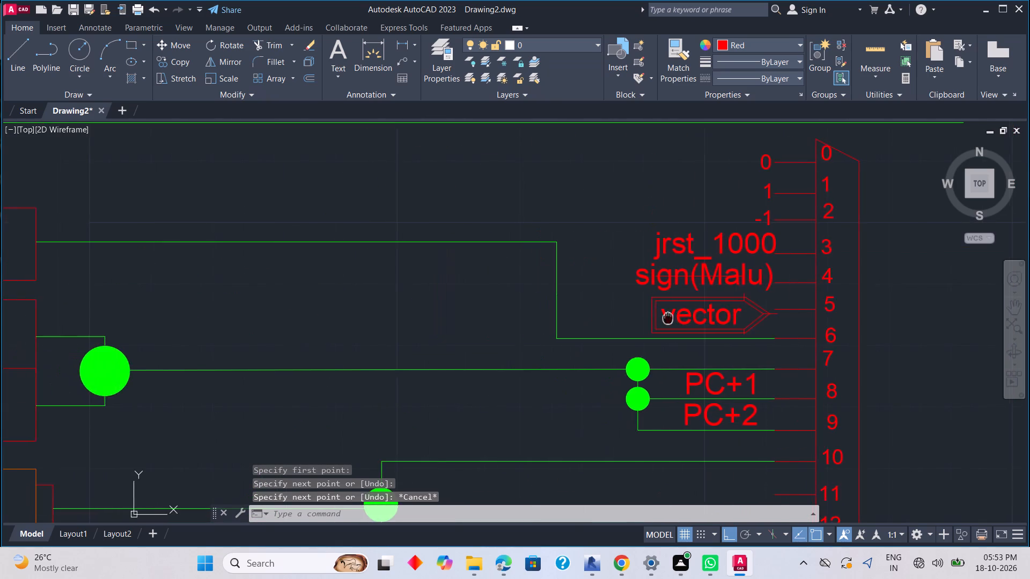
# Draw a short vertical line from the inner outline's upper back corner up past the outer top edge.
pyautogui.scroll(3, 666, 316)
pyautogui.write('L')
pyautogui.press('space')
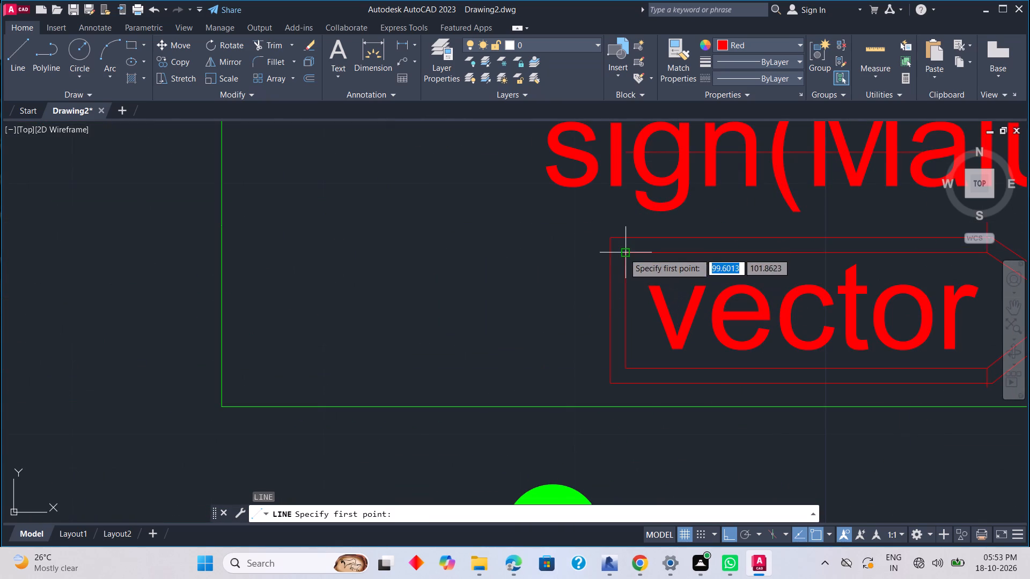
pyautogui.click(624, 254)
pyautogui.click(629, 205)
pyautogui.press('`')
pyautogui.press('Escape')
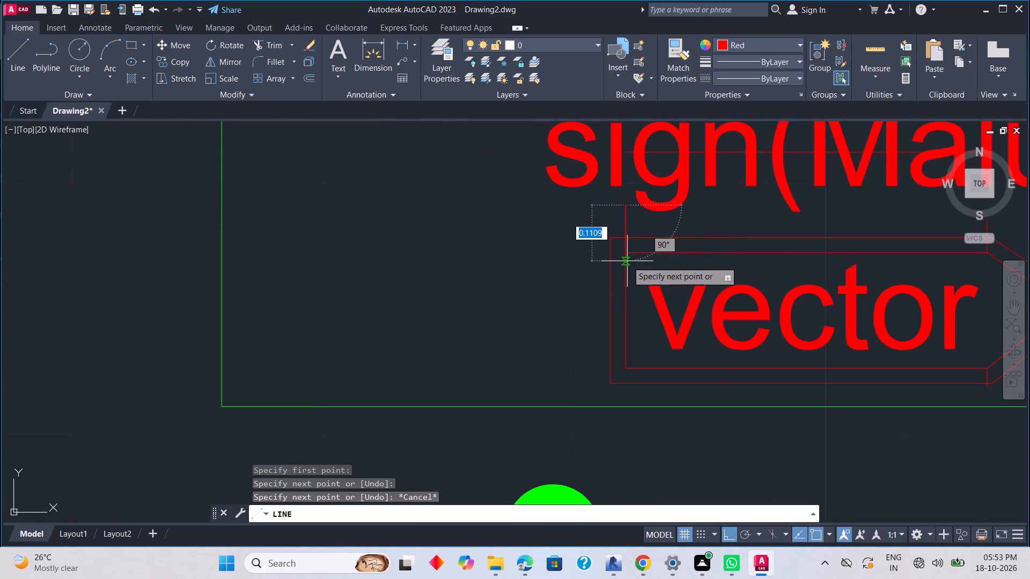
# Draw a short vertical line from the inner outline's lower back corner down past the outer bottom edge.
pyautogui.write('L')
pyautogui.press('space')
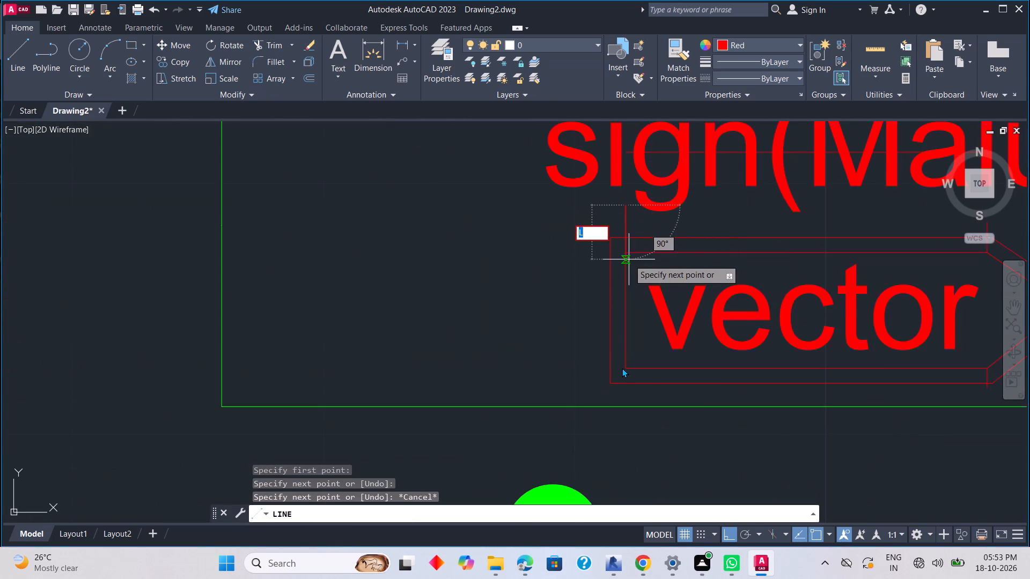
pyautogui.press('space')
pyautogui.click(624, 365)
pyautogui.click(624, 391)
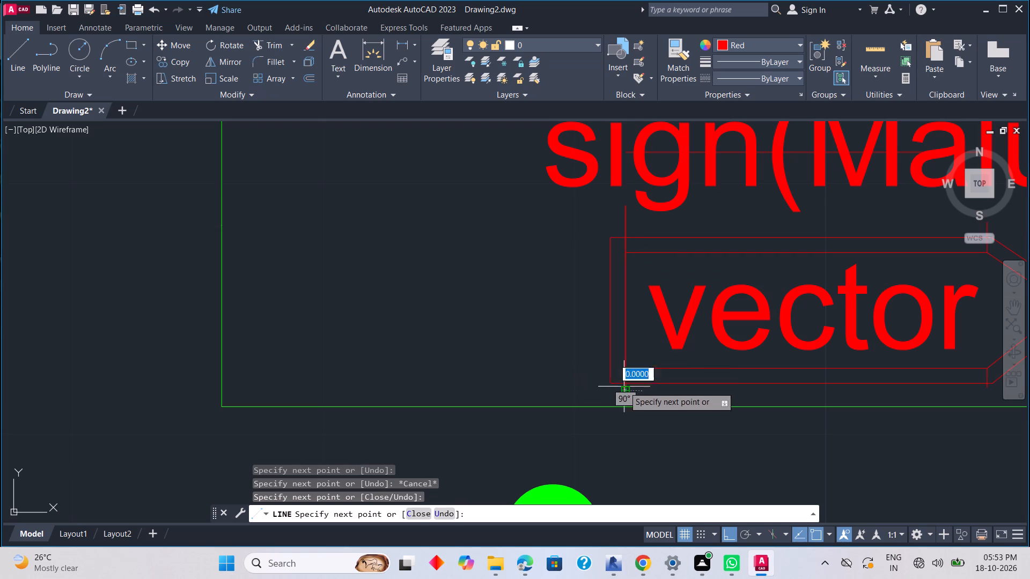
pyautogui.press('Escape')
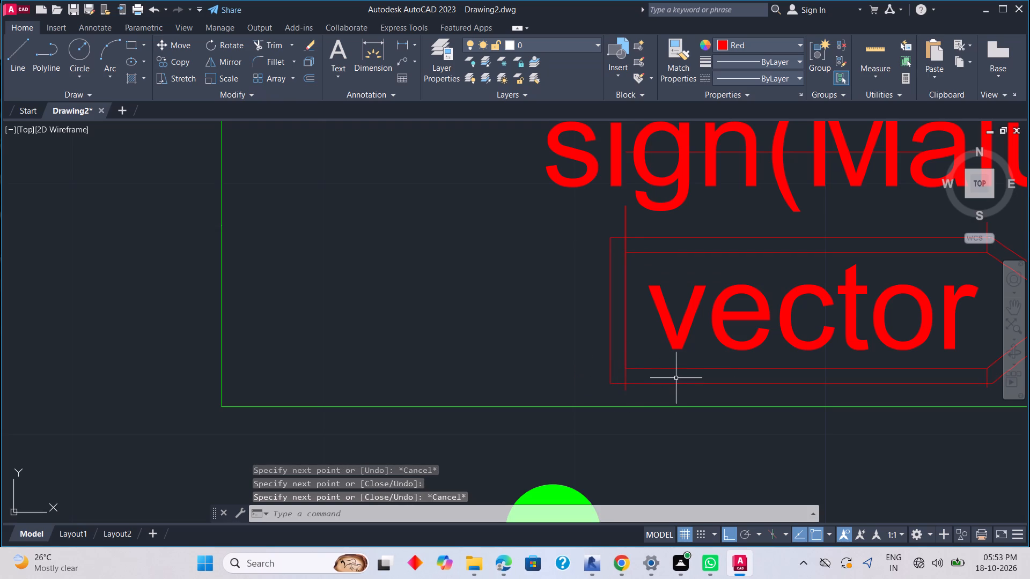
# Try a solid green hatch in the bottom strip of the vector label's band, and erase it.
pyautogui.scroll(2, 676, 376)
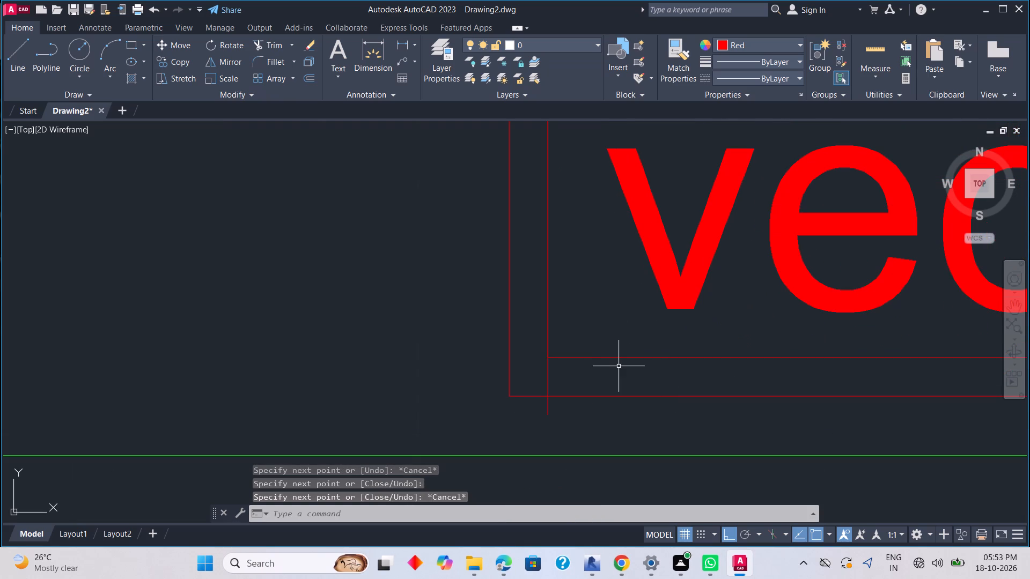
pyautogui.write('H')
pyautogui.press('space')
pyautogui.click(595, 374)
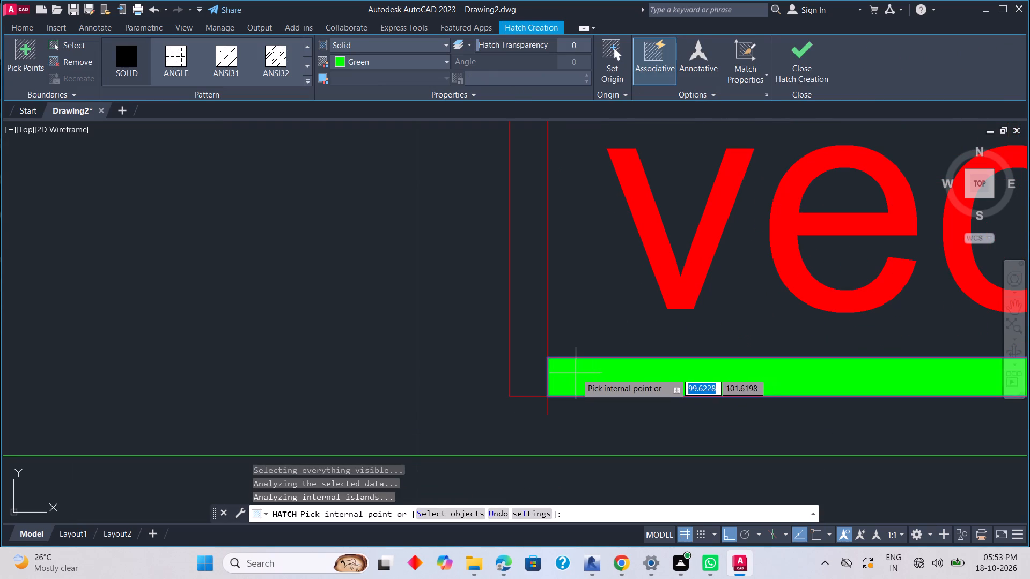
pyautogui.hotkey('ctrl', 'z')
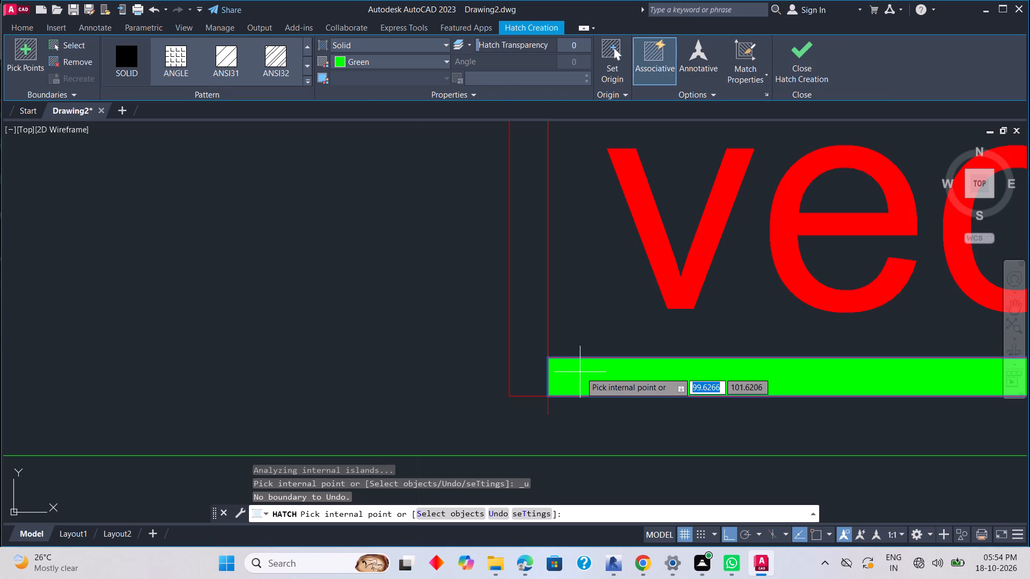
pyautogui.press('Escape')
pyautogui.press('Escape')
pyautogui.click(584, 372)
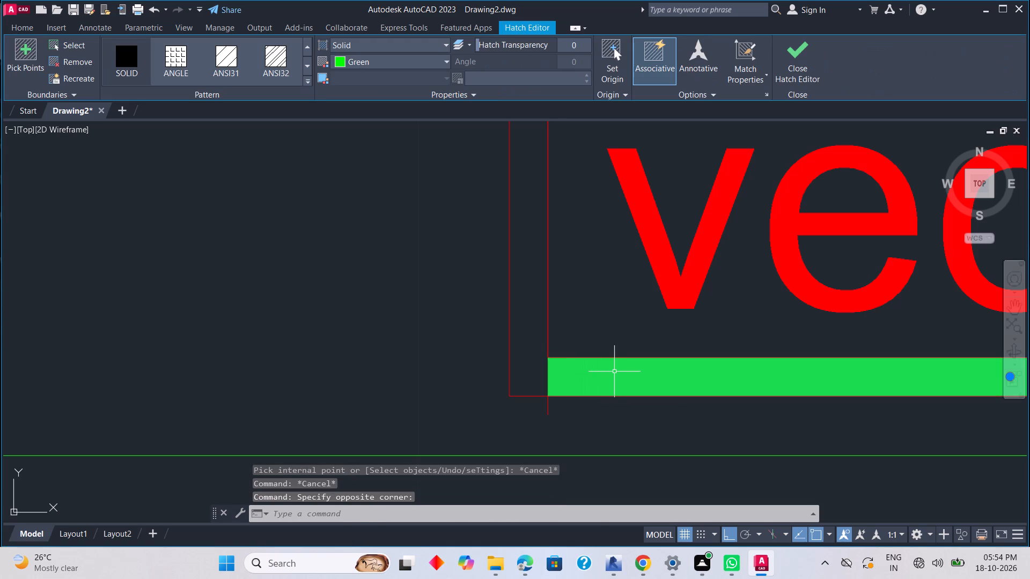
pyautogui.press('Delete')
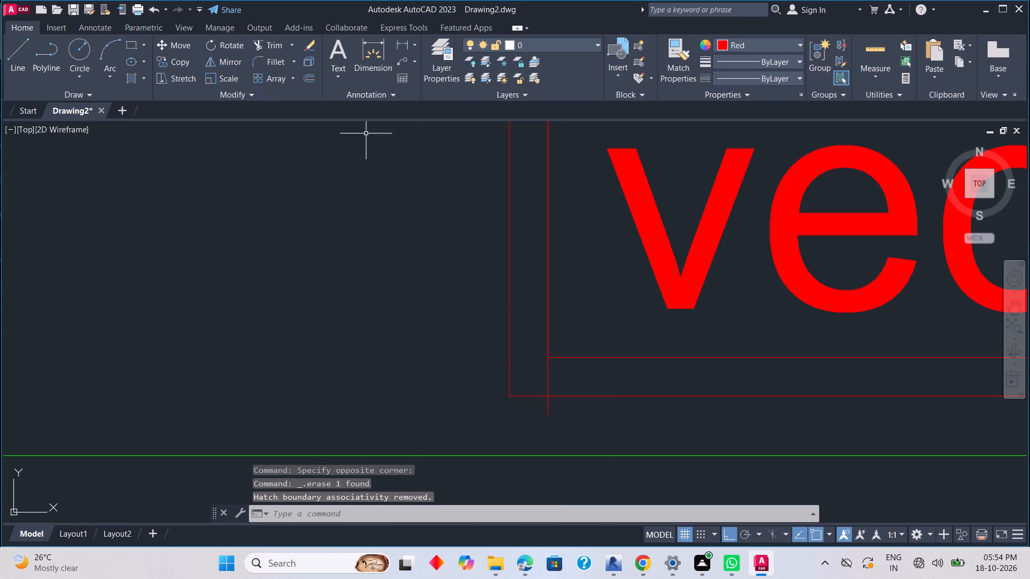
# Hatch the back, bottom and top strips of the vector label's band with a solid red fill.
pyautogui.write('H')
pyautogui.press('space')
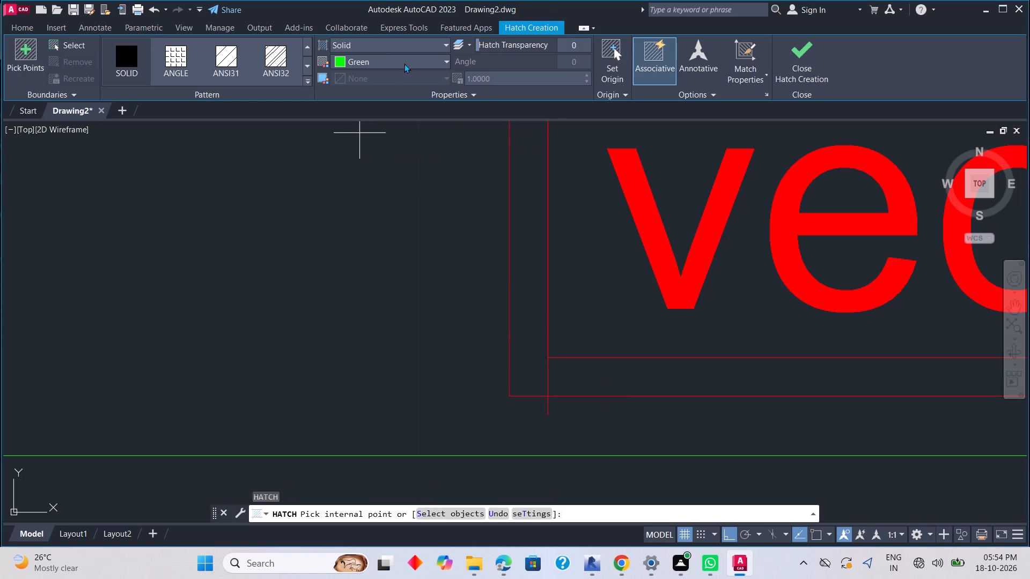
pyautogui.click(404, 63)
pyautogui.click(337, 198)
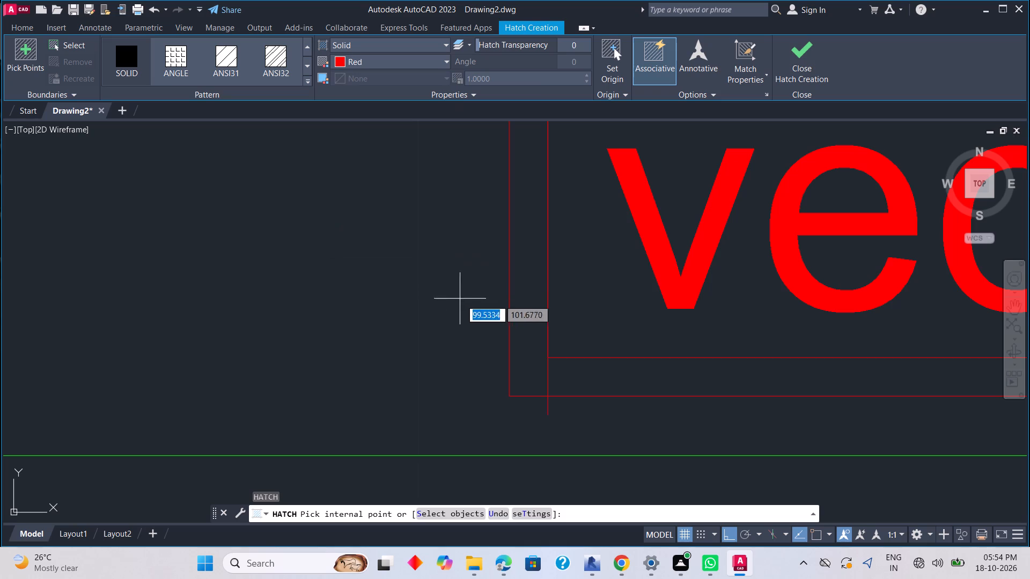
pyautogui.click(531, 329)
pyautogui.click(595, 368)
pyautogui.scroll(-4, 608, 339)
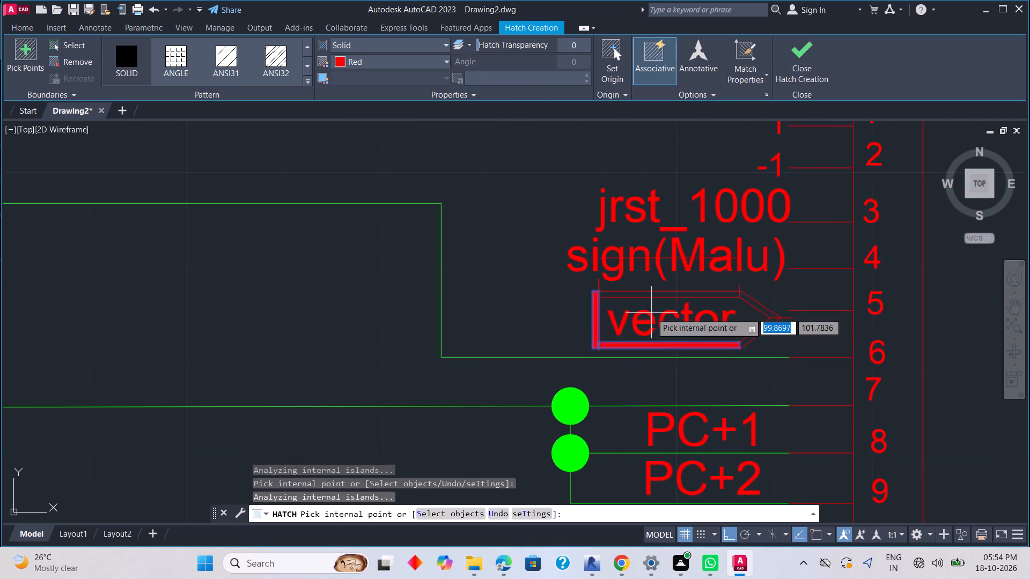
pyautogui.moveTo(654, 315); pyautogui.dragTo(583, 394, button='middle')
pyautogui.scroll(3, 575, 379)
pyautogui.click(568, 356)
pyautogui.scroll(-2, 616, 355)
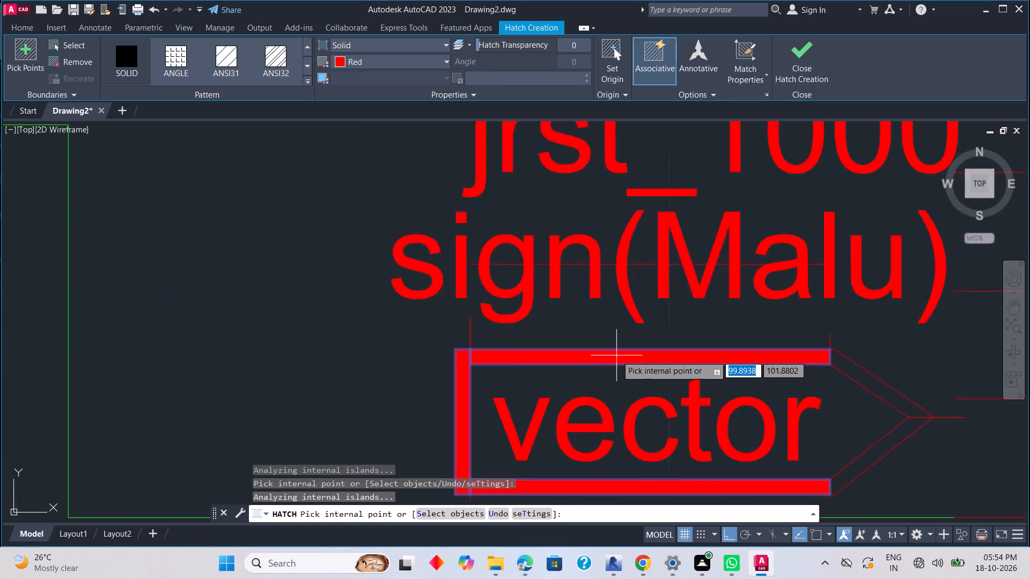
# Add the upper and lower slanted strips of the arrow end to the solid red hatch.
pyautogui.moveTo(618, 357); pyautogui.dragTo(520, 373, button='middle')
pyautogui.scroll(3, 527, 367)
pyautogui.moveTo(508, 396); pyautogui.dragTo(262, 292, button='middle')
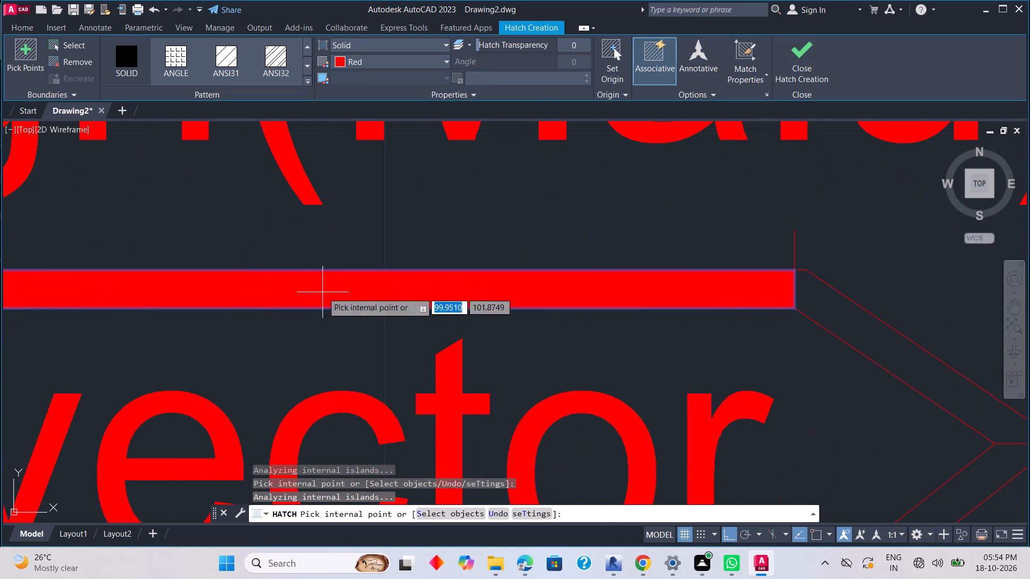
pyautogui.click(823, 306)
pyautogui.scroll(-3, 779, 377)
pyautogui.moveTo(775, 405); pyautogui.dragTo(700, 324, button='middle')
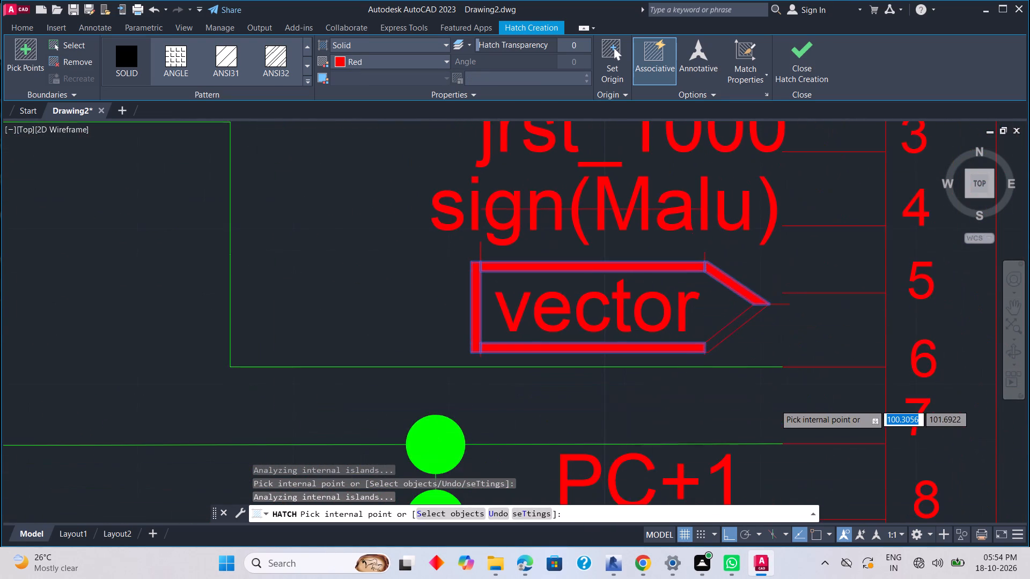
pyautogui.scroll(3, 759, 326)
pyautogui.click(702, 289)
pyautogui.scroll(-5, 702, 288)
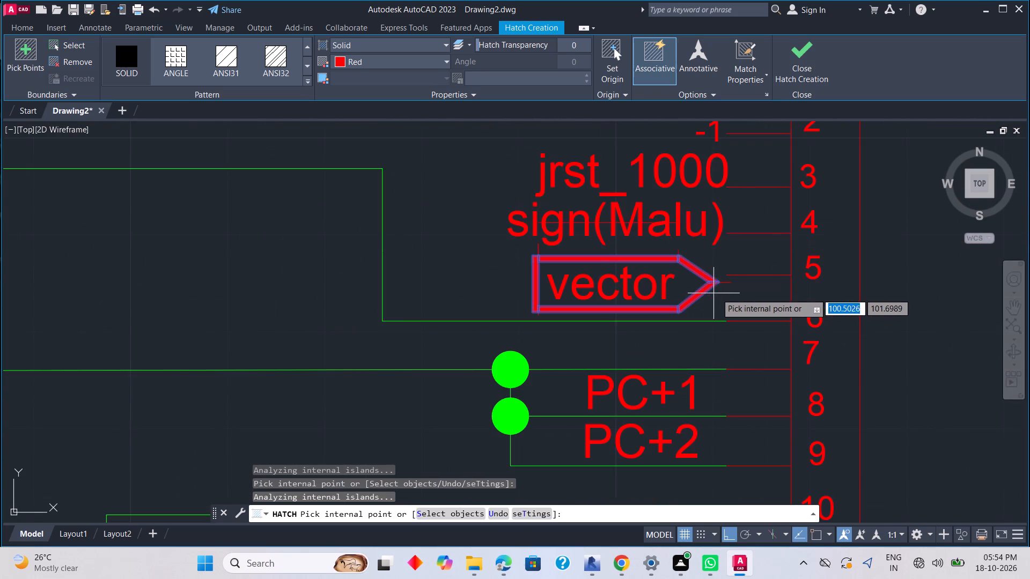
pyautogui.scroll(2, 719, 293)
pyautogui.moveTo(720, 291); pyautogui.dragTo(763, 305, button='middle')
pyautogui.scroll(2, 671, 346)
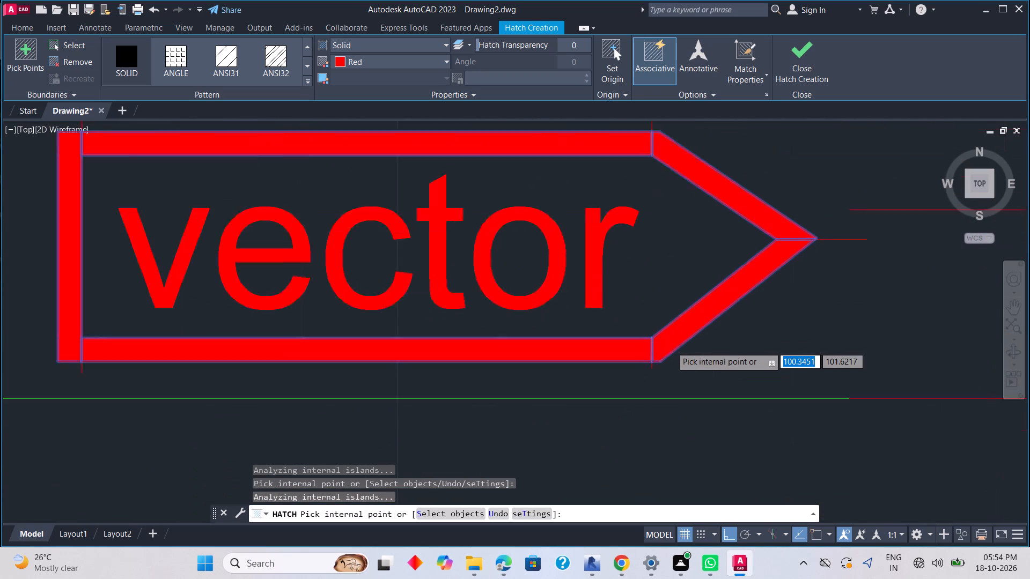
pyautogui.scroll(1, 671, 346)
pyautogui.scroll(-3, 671, 346)
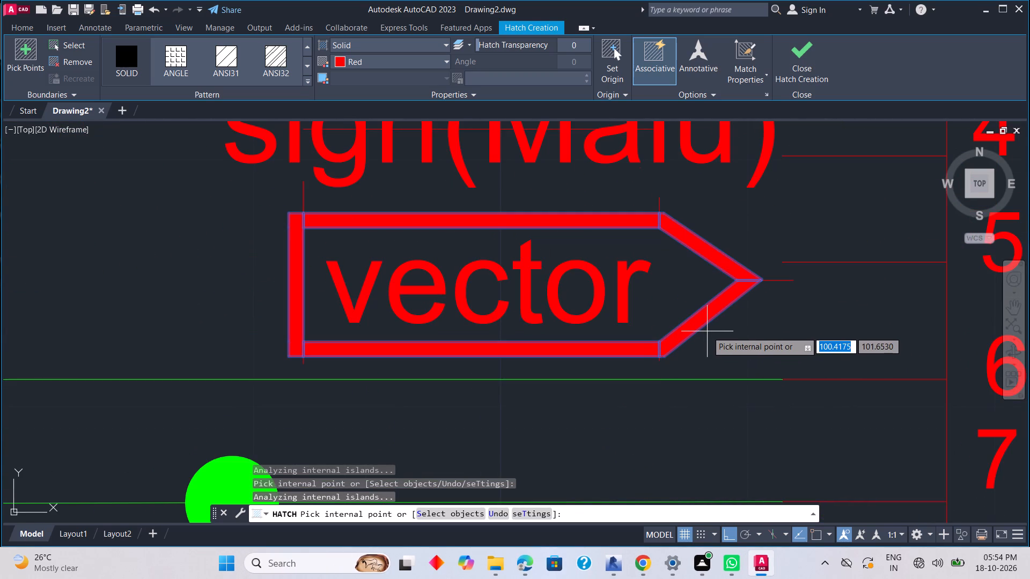
pyautogui.press('Escape')
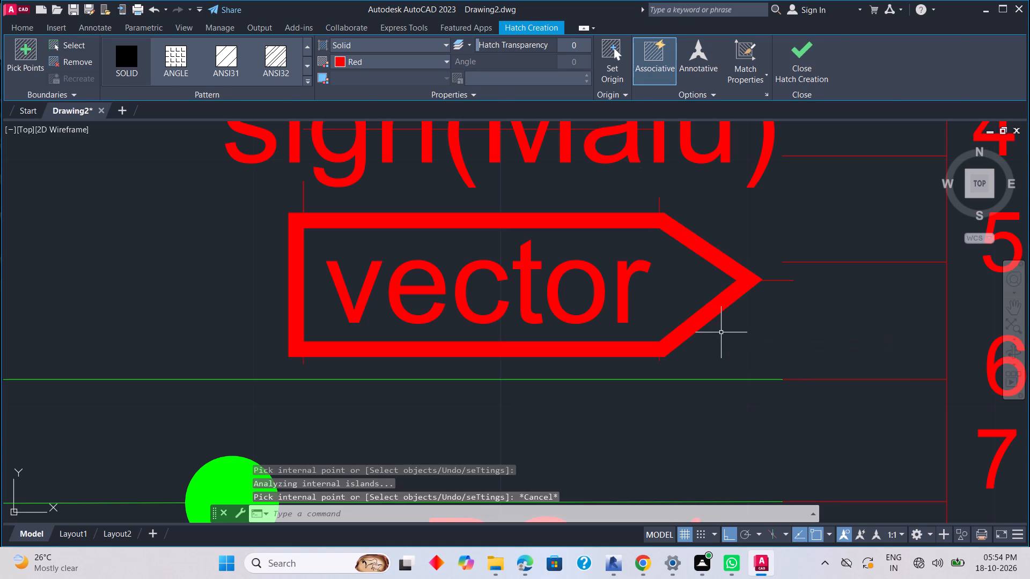
# Trim away the dividing lines at the arrow end's lower slant corner, tip and upper slant corner.
pyautogui.write('TR')
pyautogui.press('space')
pyautogui.scroll(2, 663, 369)
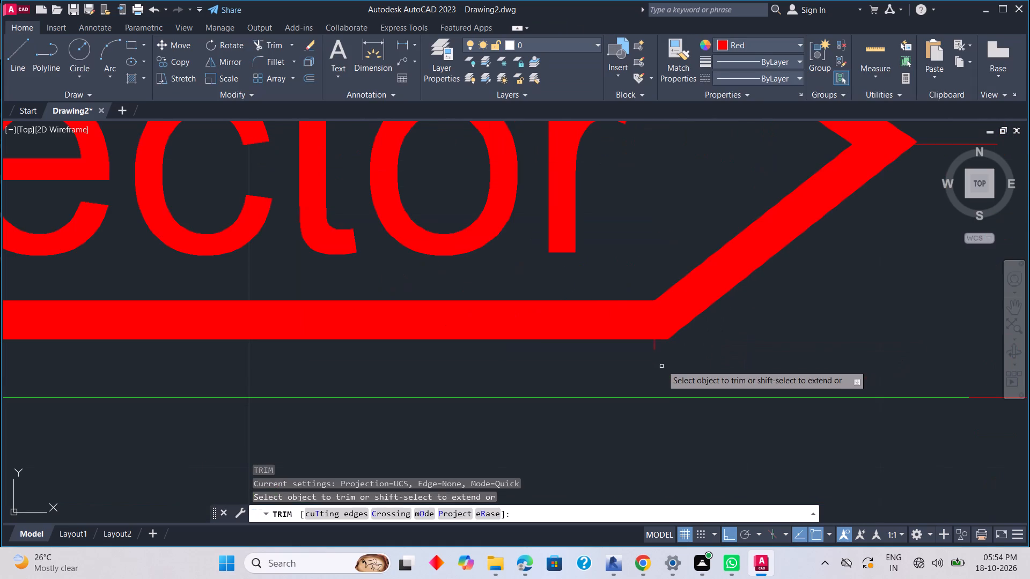
pyautogui.click(654, 318)
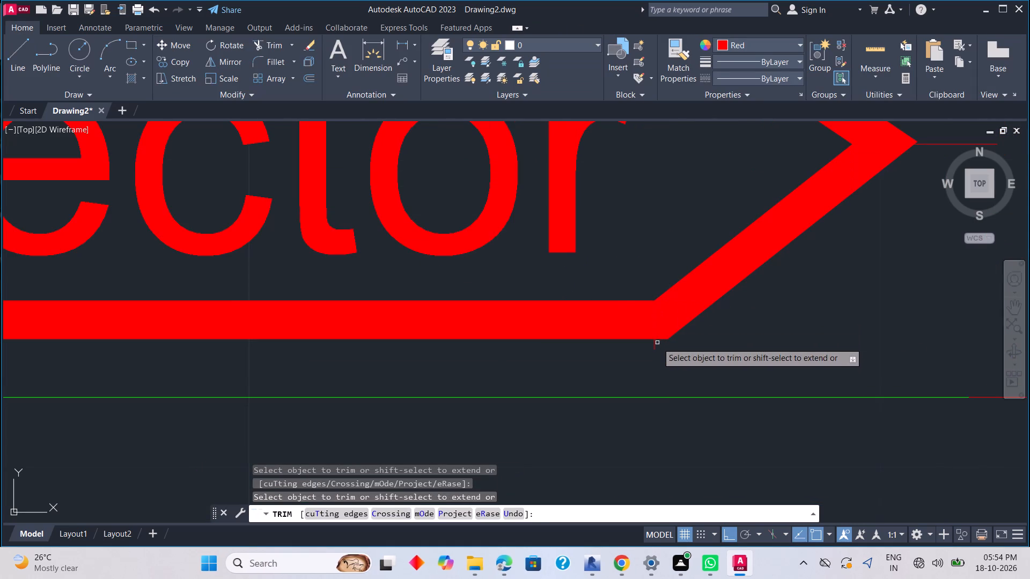
pyautogui.click(656, 346)
pyautogui.moveTo(855, 270); pyautogui.dragTo(682, 424, button='middle')
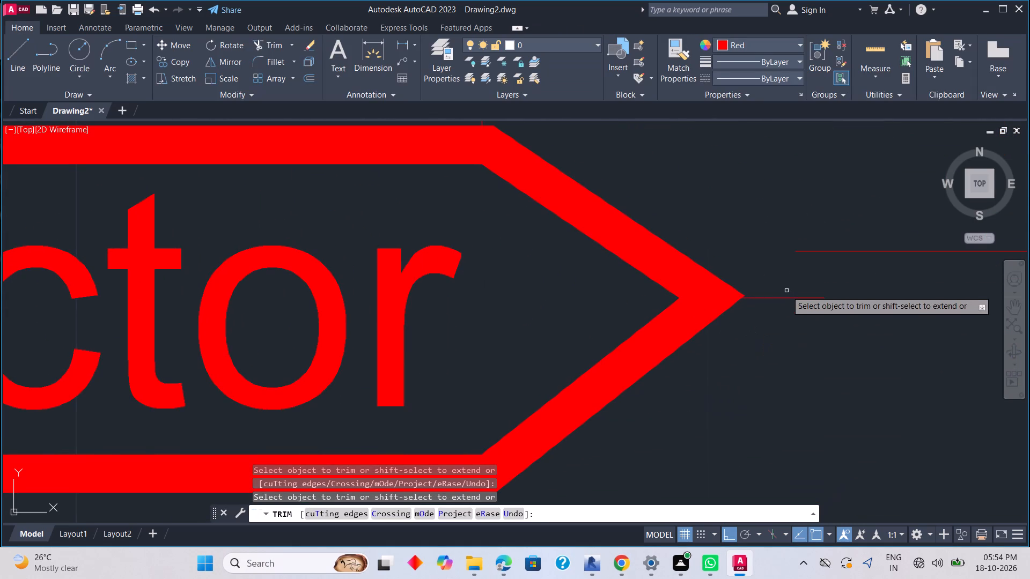
pyautogui.click(784, 301)
pyautogui.click(784, 294)
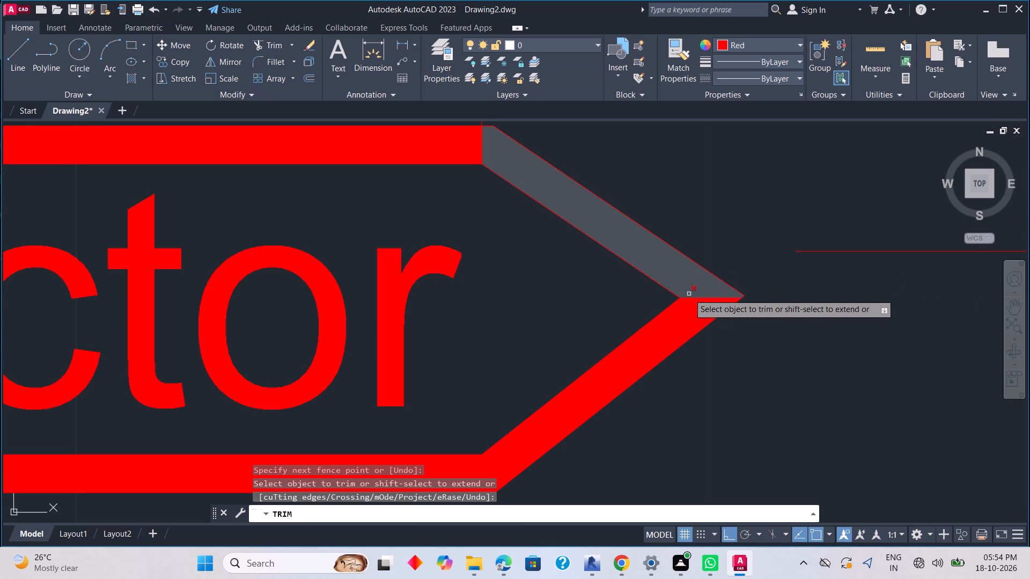
pyautogui.click(695, 299)
pyautogui.scroll(-1, 619, 255)
pyautogui.moveTo(643, 303); pyautogui.dragTo(675, 340, button='middle')
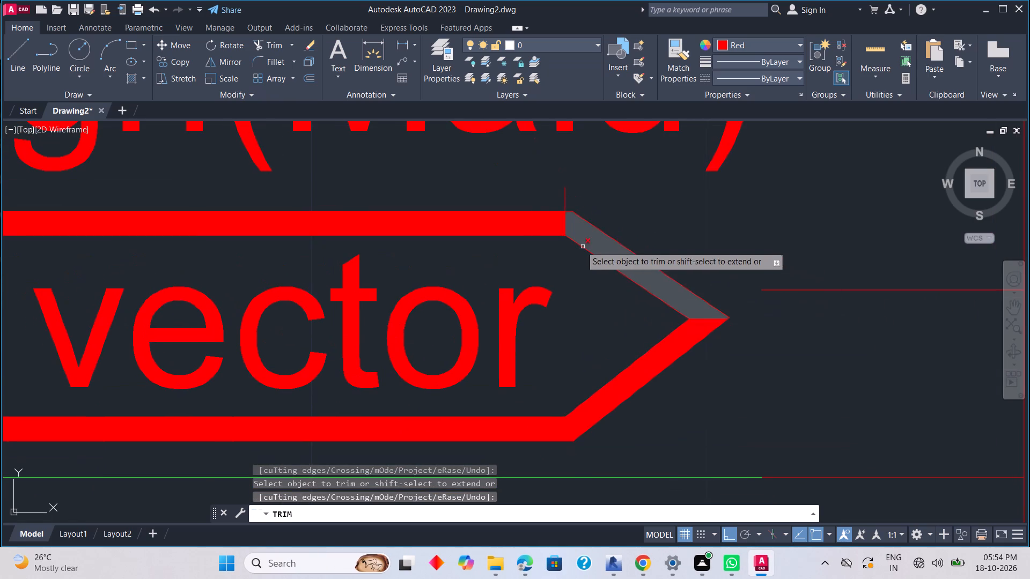
pyautogui.click(565, 222)
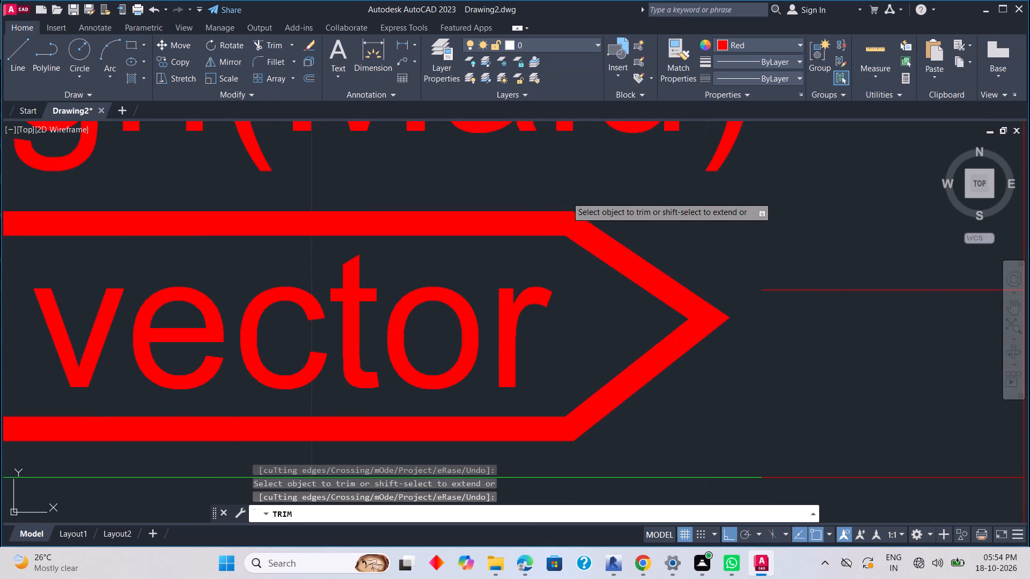
pyautogui.click(566, 197)
# Trim away the dividing lines at the upper and lower corners of the vector label's back end.
pyautogui.scroll(-4, 457, 236)
pyautogui.moveTo(408, 254); pyautogui.dragTo(539, 286, button='middle')
pyautogui.scroll(3, 490, 246)
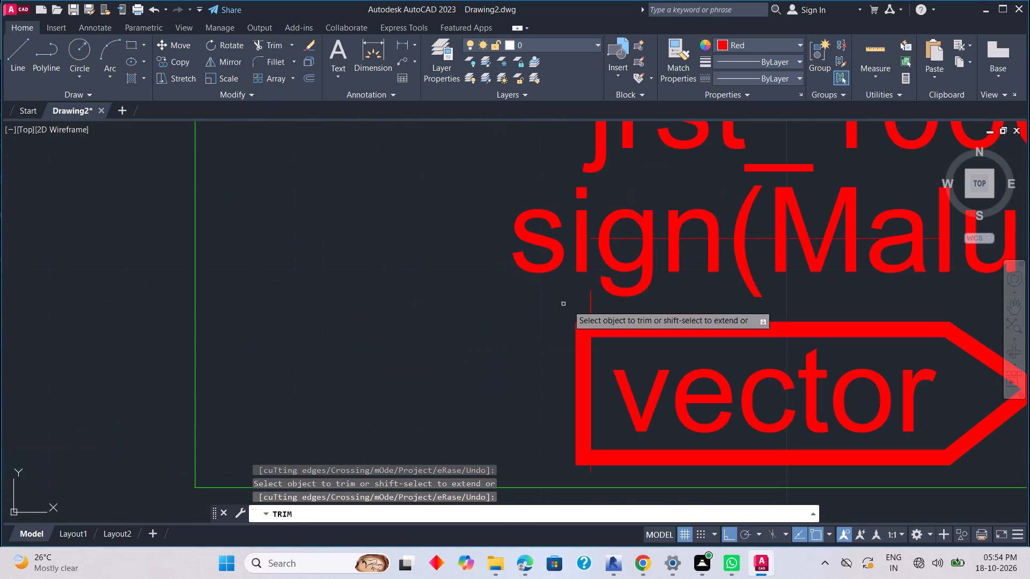
pyautogui.click(592, 303)
pyautogui.click(591, 306)
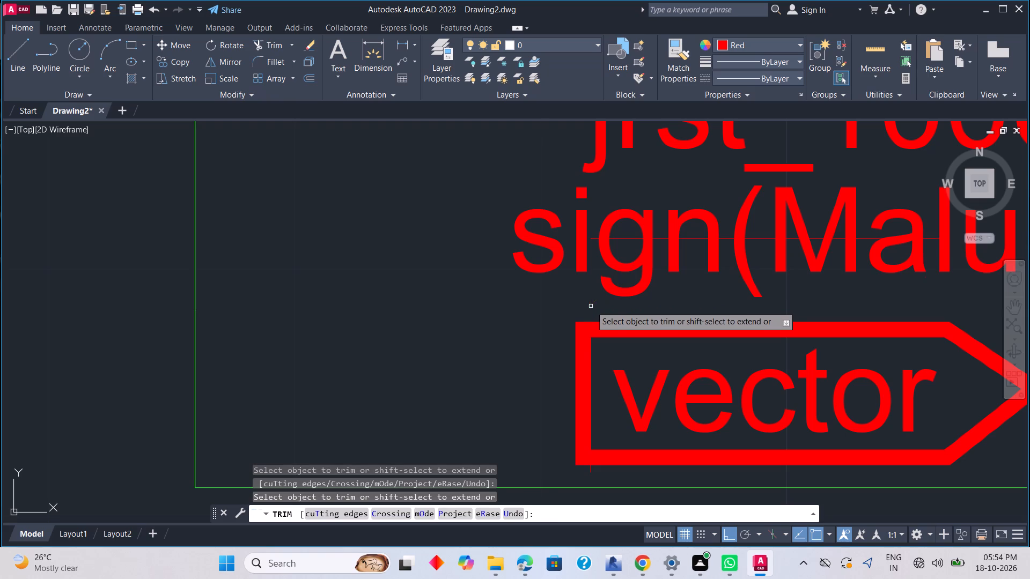
pyautogui.click(591, 333)
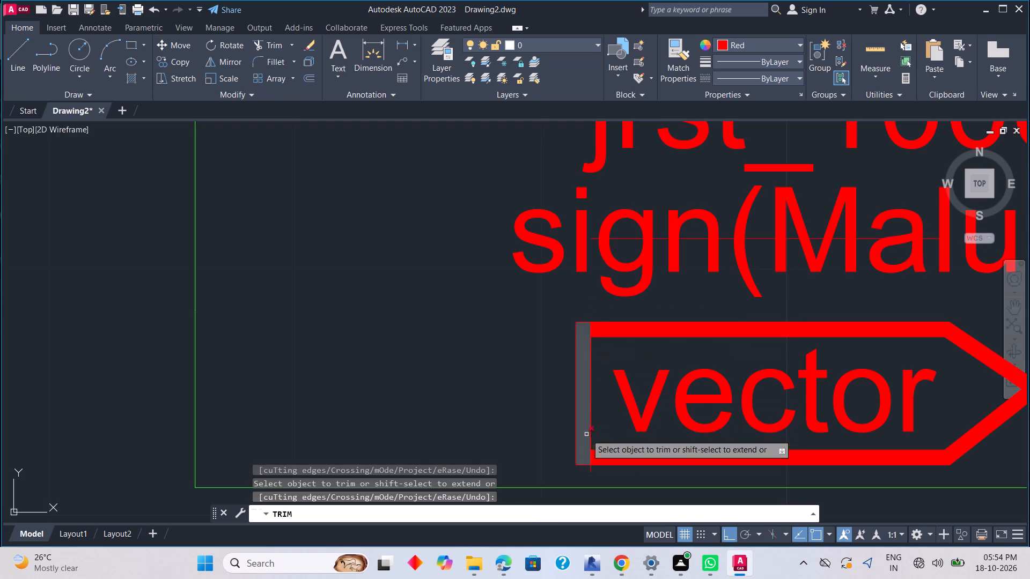
pyautogui.click(590, 330)
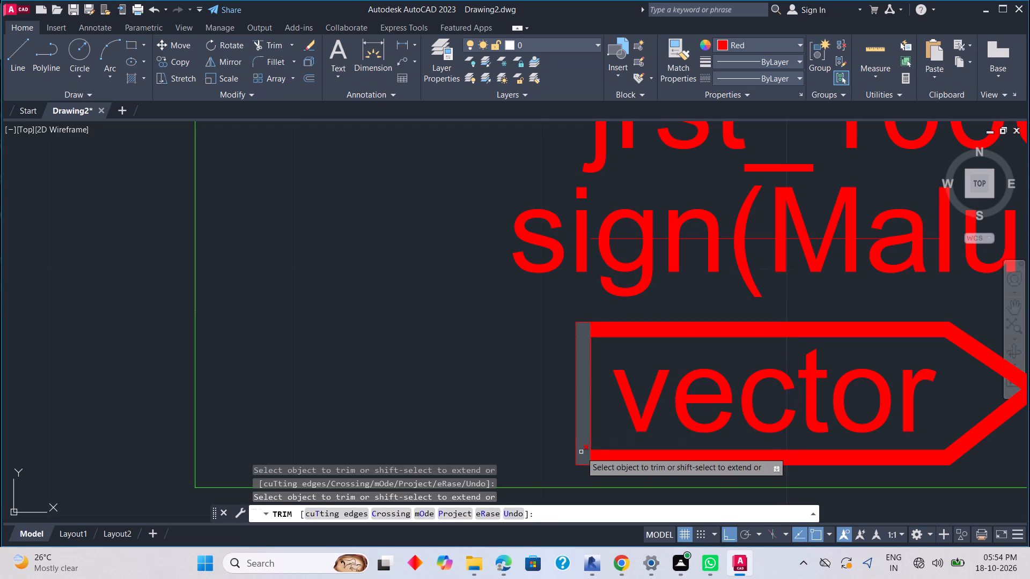
pyautogui.scroll(3, 587, 462)
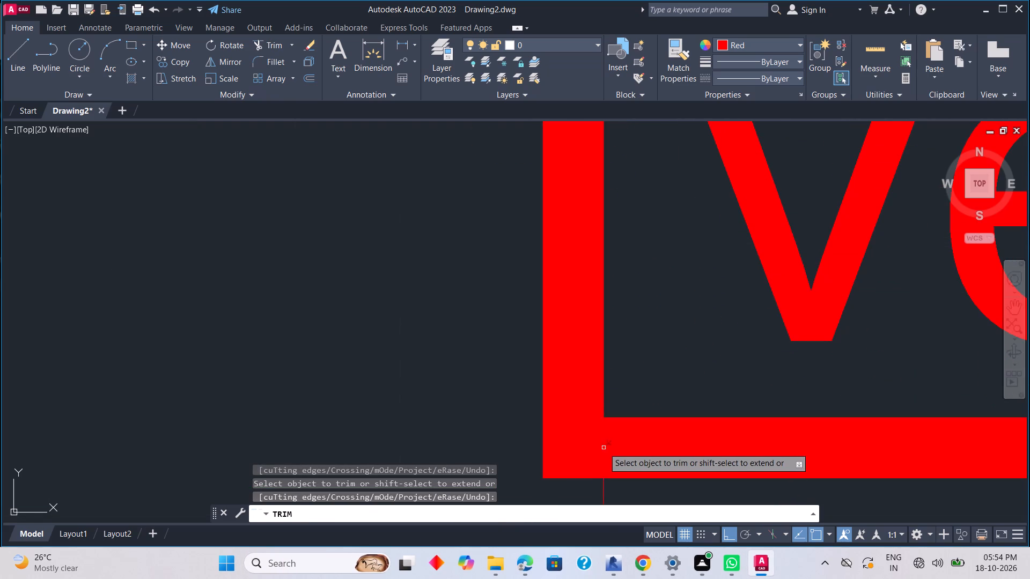
pyautogui.click(604, 448)
pyautogui.click(605, 493)
pyautogui.scroll(-4, 607, 427)
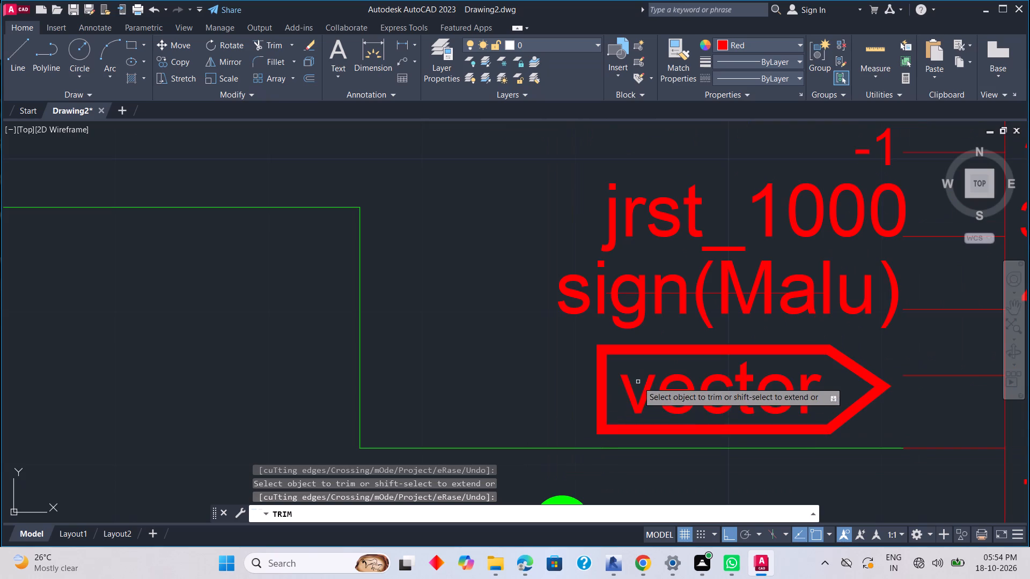
# Trim away the leftover horizontal line running through the sign(Malu) label.
pyautogui.moveTo(638, 382); pyautogui.dragTo(519, 432, button='middle')
pyautogui.click(531, 343)
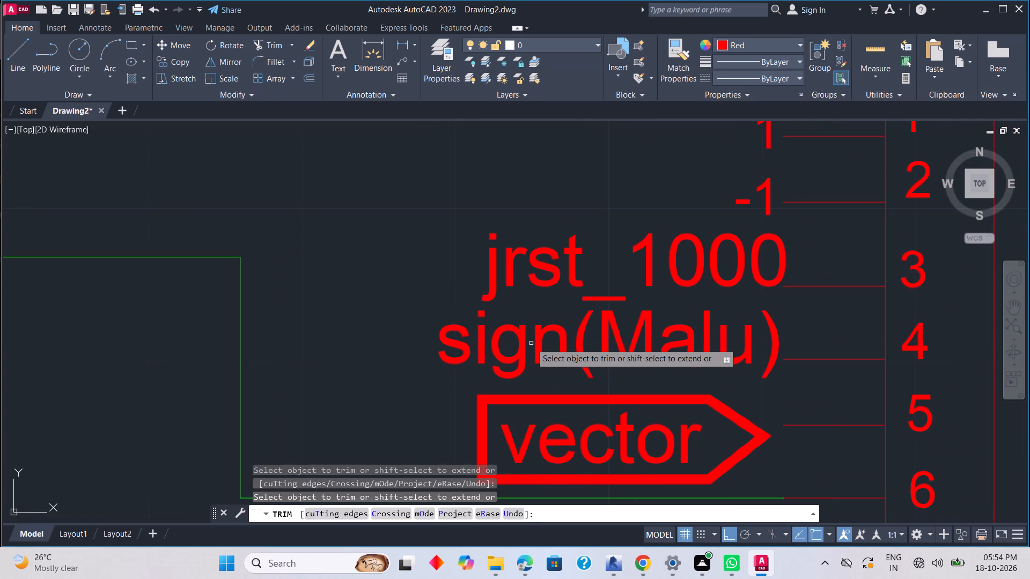
pyautogui.scroll(-3, 601, 368)
pyautogui.scroll(1, 642, 391)
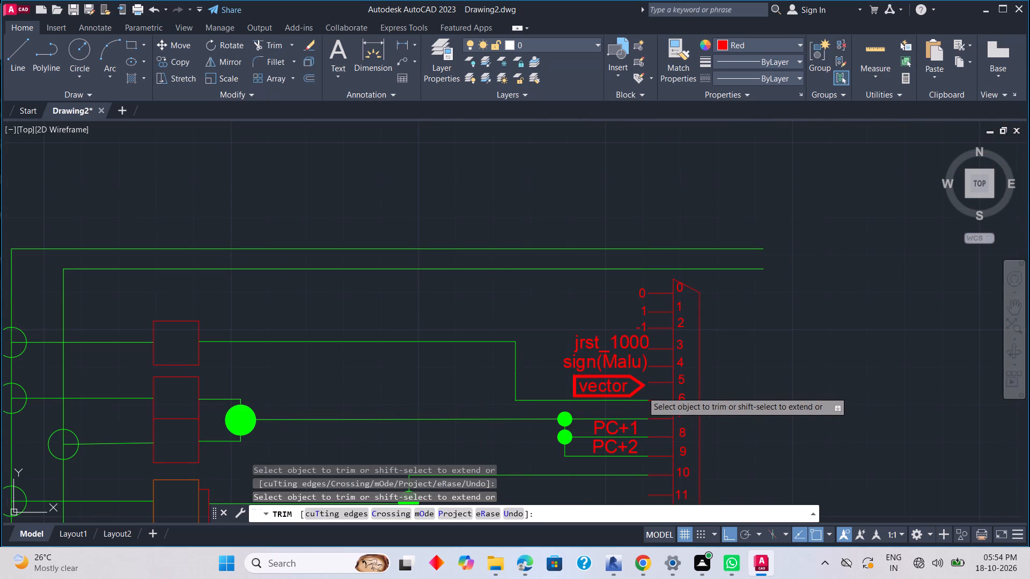
pyautogui.scroll(1, 642, 391)
pyautogui.press('Escape')
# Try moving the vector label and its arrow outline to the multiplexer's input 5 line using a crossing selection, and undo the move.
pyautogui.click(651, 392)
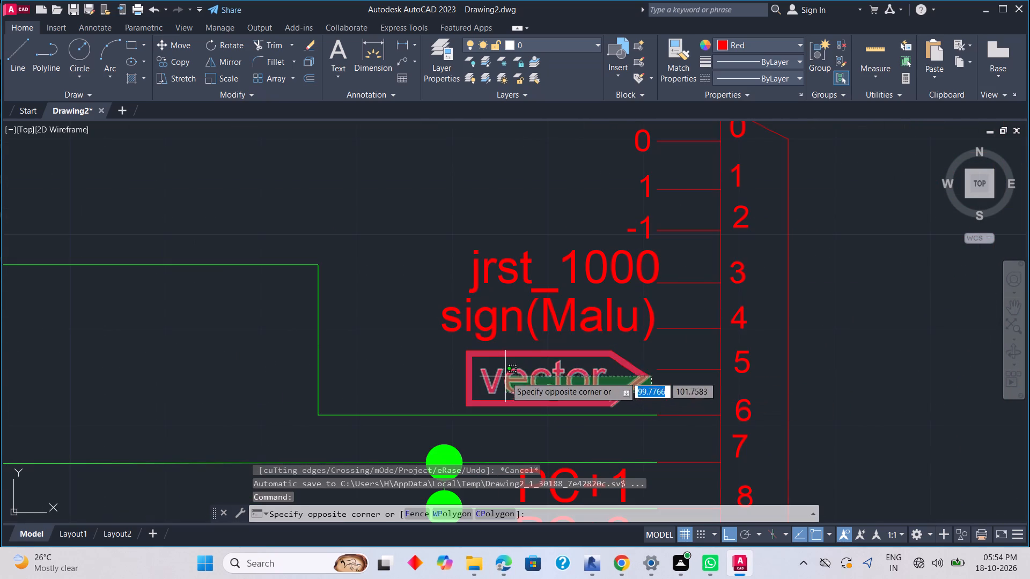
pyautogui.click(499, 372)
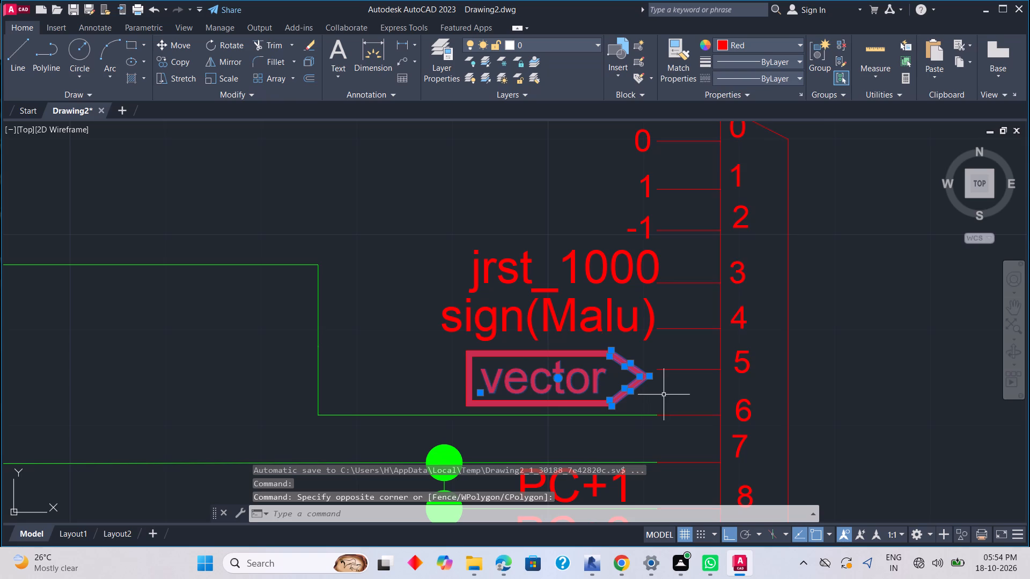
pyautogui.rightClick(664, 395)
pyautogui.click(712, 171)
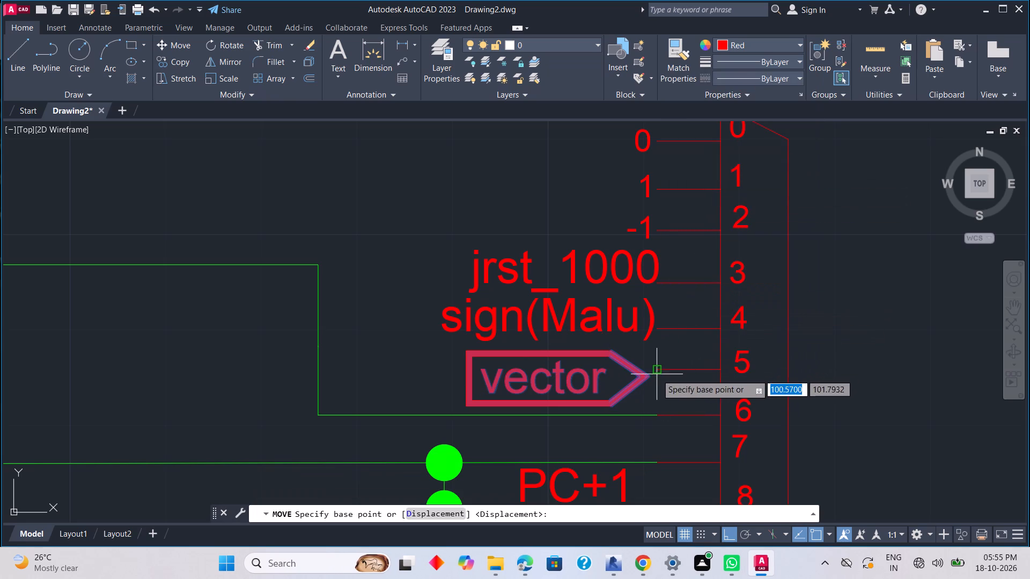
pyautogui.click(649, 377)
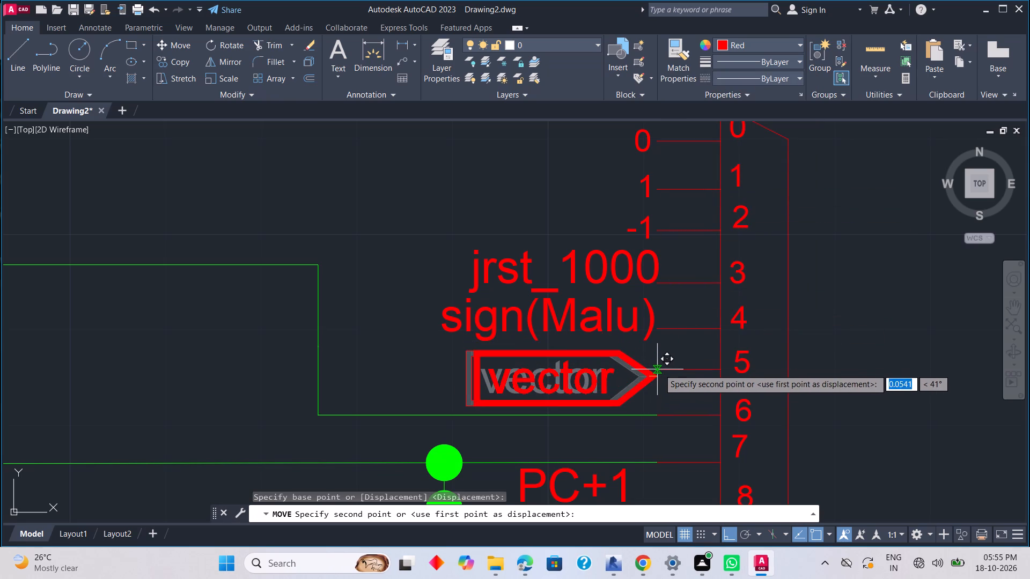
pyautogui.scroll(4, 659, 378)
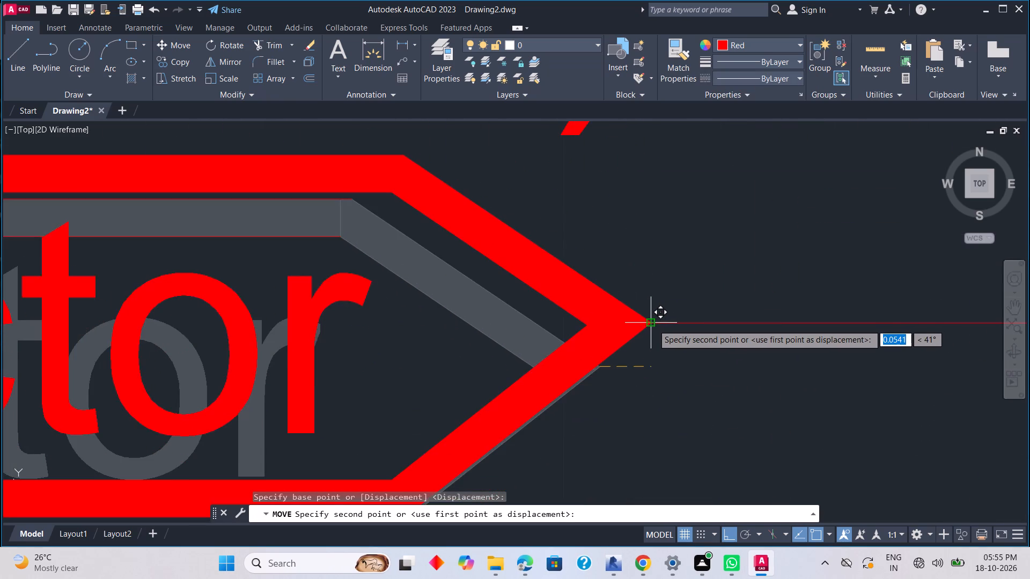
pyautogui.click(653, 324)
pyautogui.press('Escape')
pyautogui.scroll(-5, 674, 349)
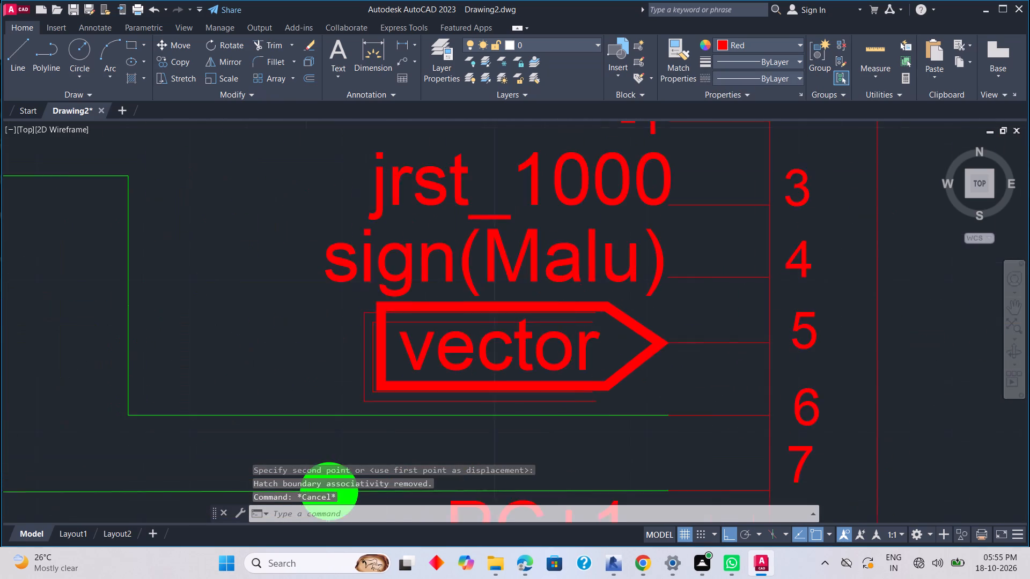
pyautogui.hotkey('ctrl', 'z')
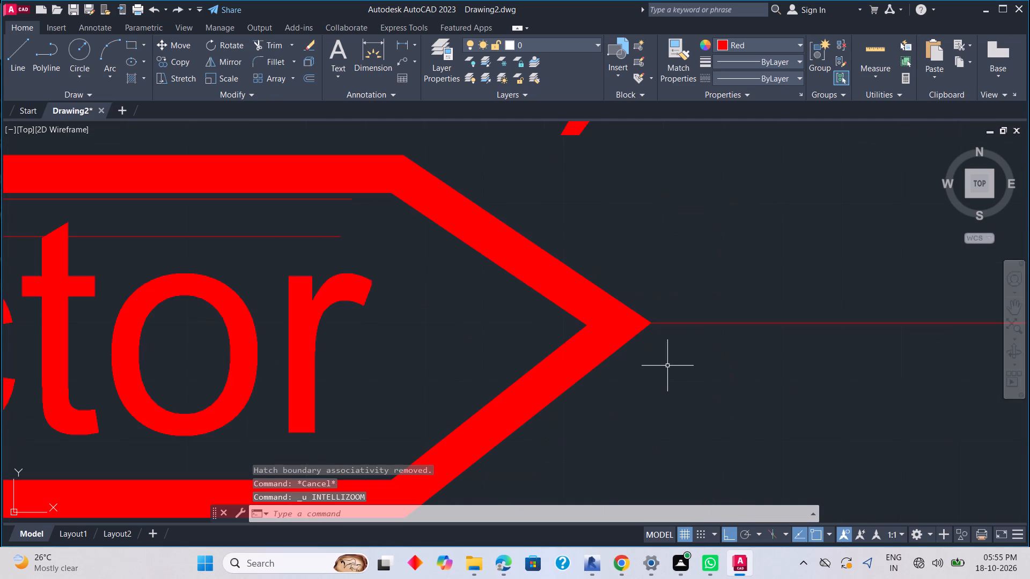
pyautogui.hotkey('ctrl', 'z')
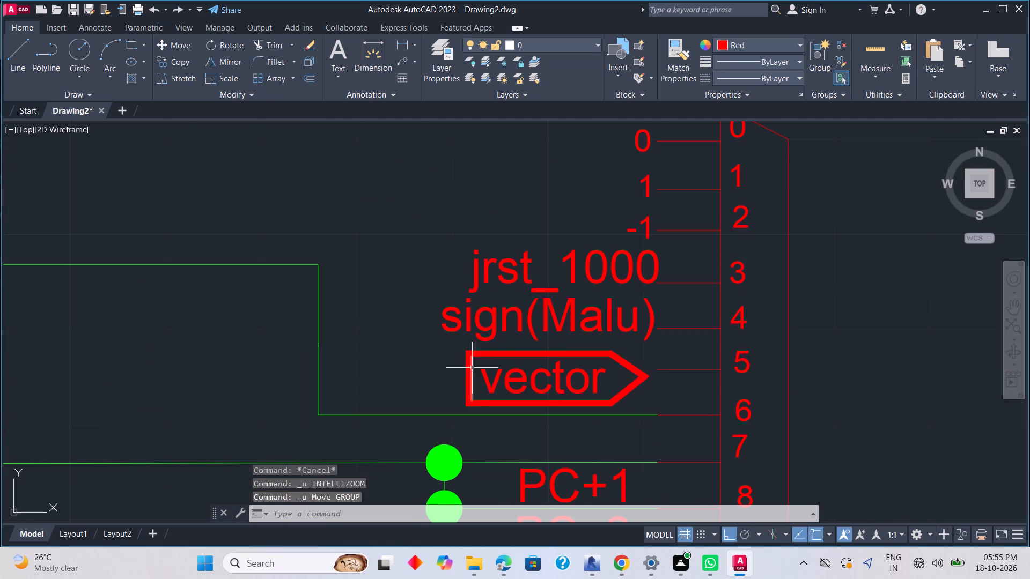
# Move the vector label with its complete filled outline so the arrow tip meets the outer end of the multiplexer's input 5 line.
pyautogui.moveTo(439, 344); pyautogui.dragTo(460, 345)
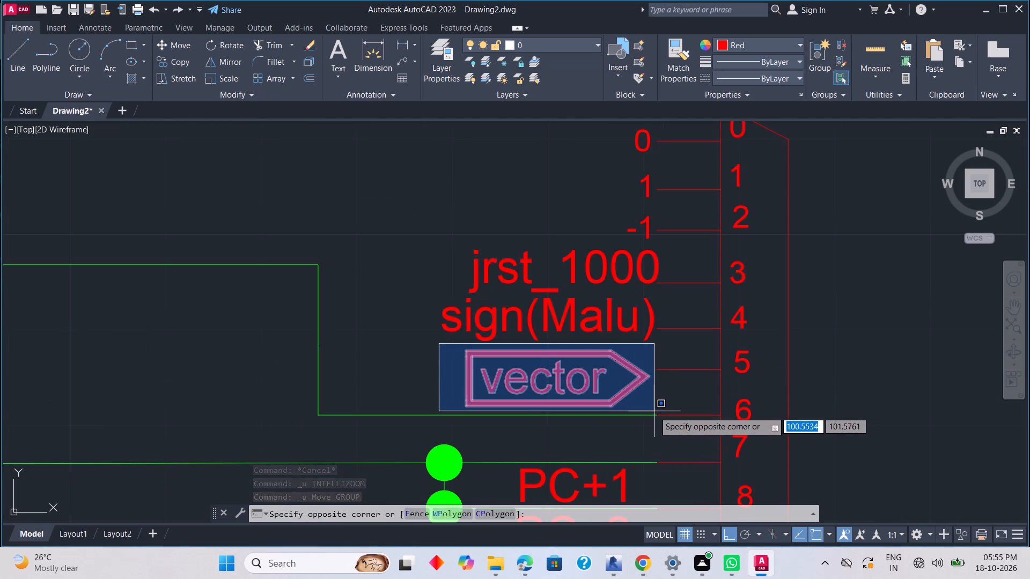
pyautogui.click(654, 411)
pyautogui.rightClick(670, 399)
pyautogui.click(708, 173)
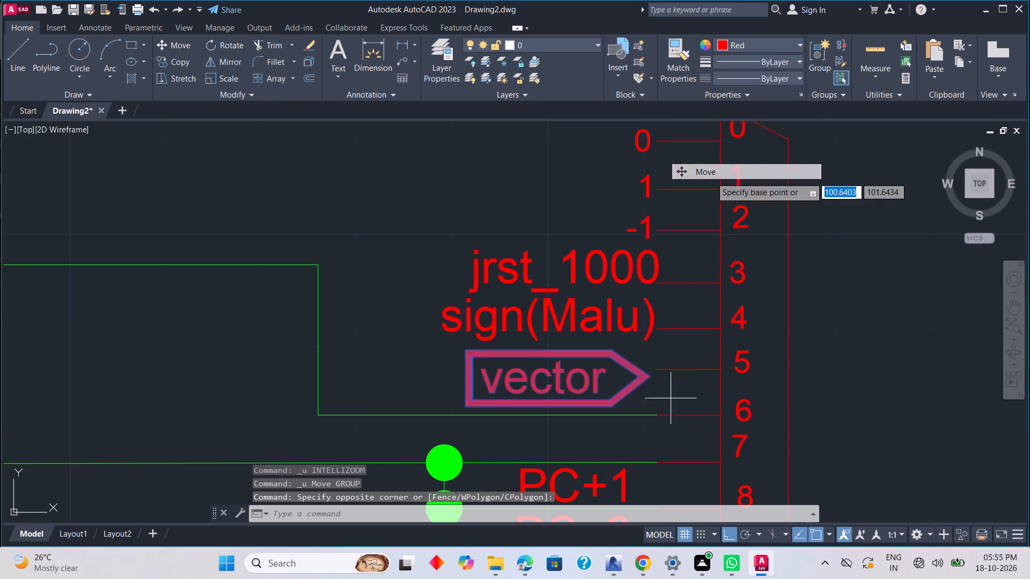
pyautogui.click(650, 378)
pyautogui.scroll(3, 659, 372)
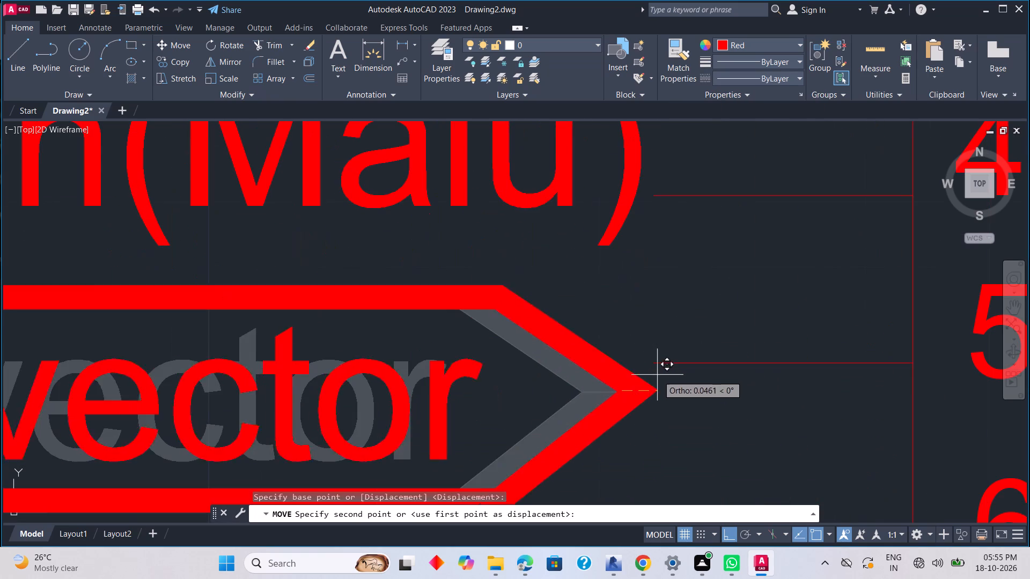
pyautogui.click(652, 366)
pyautogui.press('Escape')
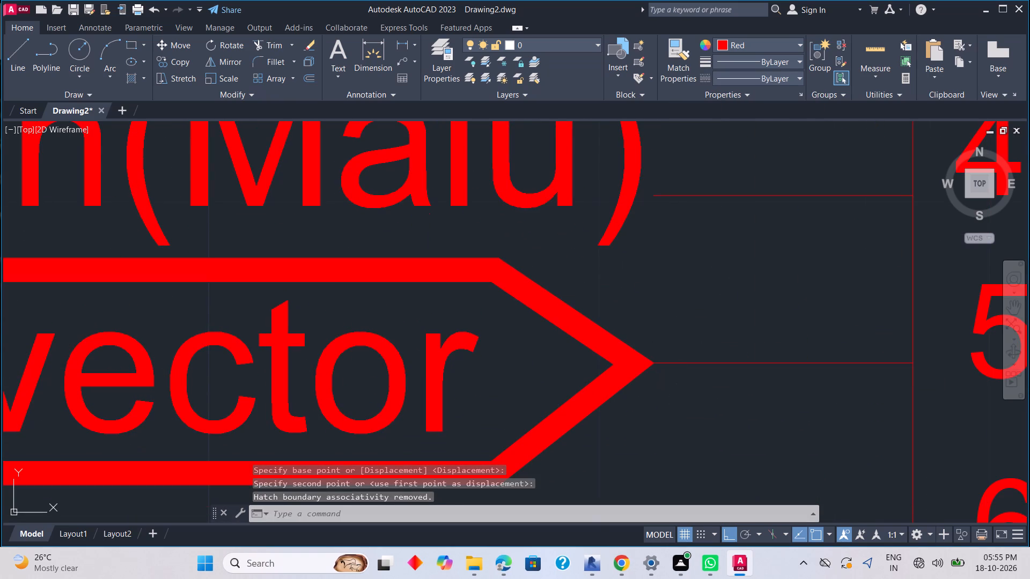
# Look over the whole wiring diagram, from the upper multiplexer down to the row of rotated red labels, for what remains unfinished.
pyautogui.scroll(-6, 671, 393)
pyautogui.scroll(1, 710, 415)
pyautogui.moveTo(710, 415); pyautogui.dragTo(741, 293, button='middle')
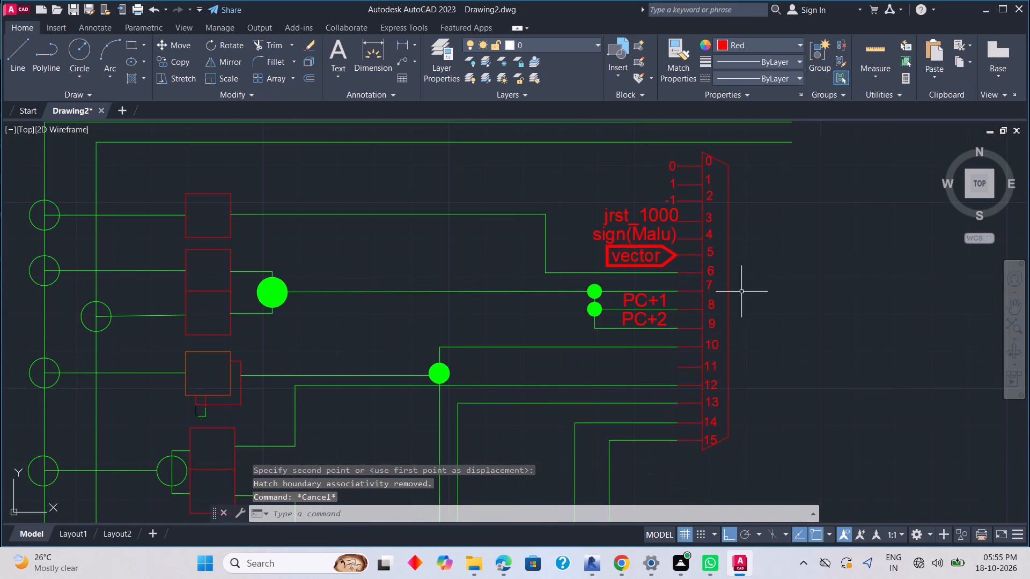
pyautogui.scroll(-1, 741, 291)
pyautogui.scroll(-2, 767, 368)
pyautogui.moveTo(772, 415); pyautogui.dragTo(762, 328, button='middle')
pyautogui.scroll(-1, 762, 328)
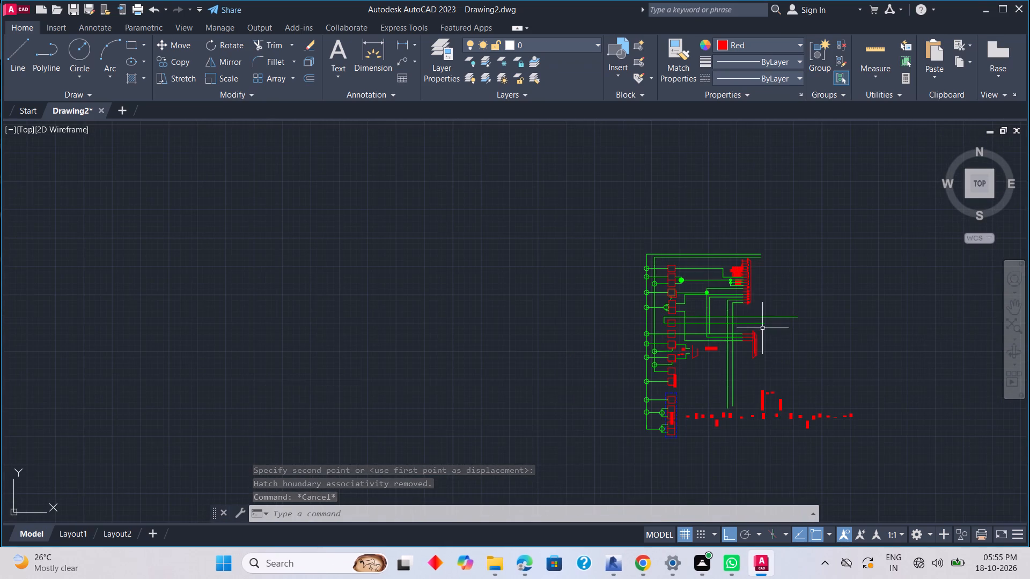
pyautogui.scroll(1, 778, 361)
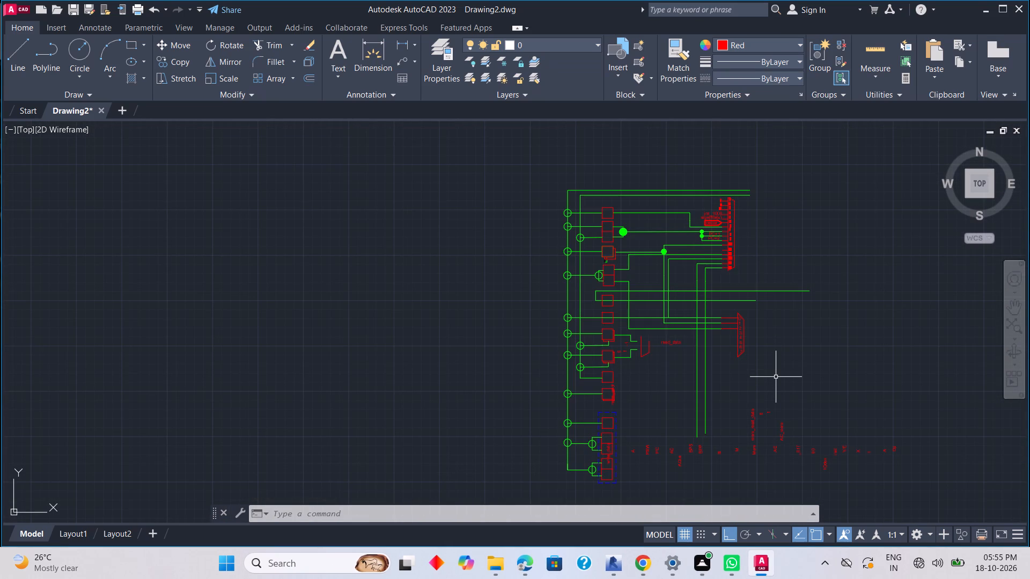
pyautogui.scroll(1, 776, 377)
pyautogui.scroll(-1, 778, 378)
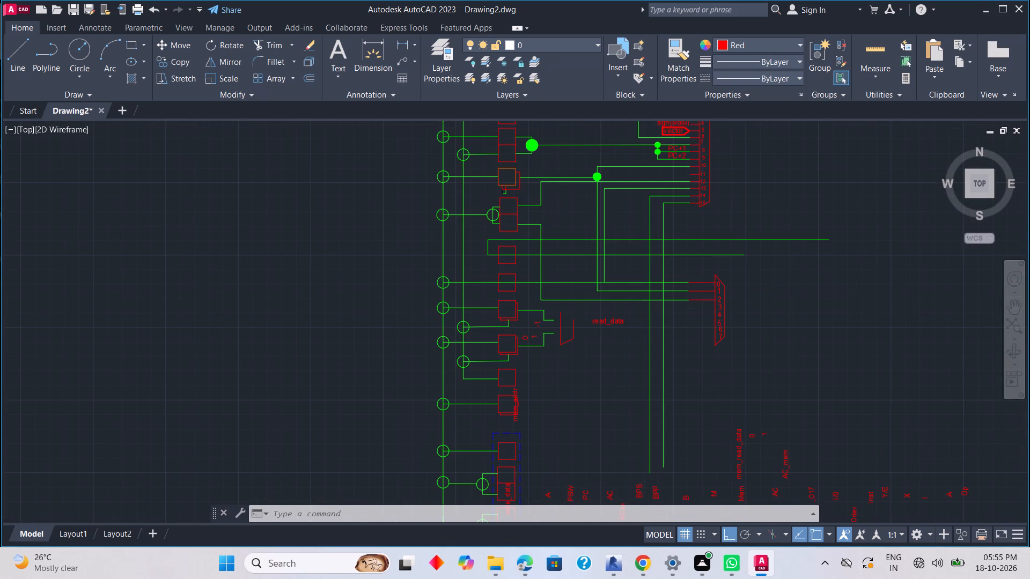
pyautogui.scroll(1, 778, 378)
pyautogui.moveTo(778, 378); pyautogui.dragTo(789, 392, button='middle')
pyautogui.scroll(-1, 789, 392)
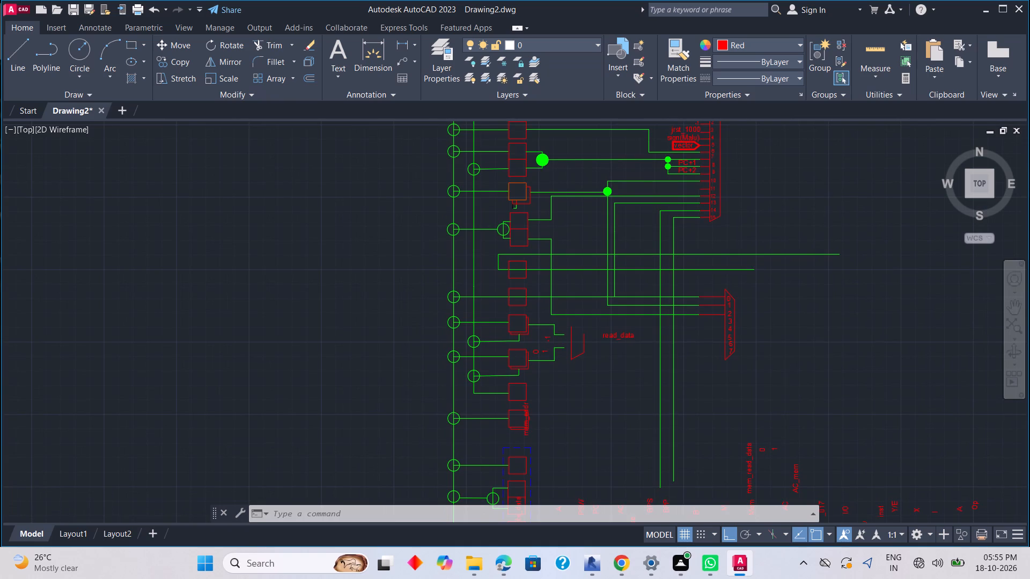
pyautogui.scroll(1, 789, 392)
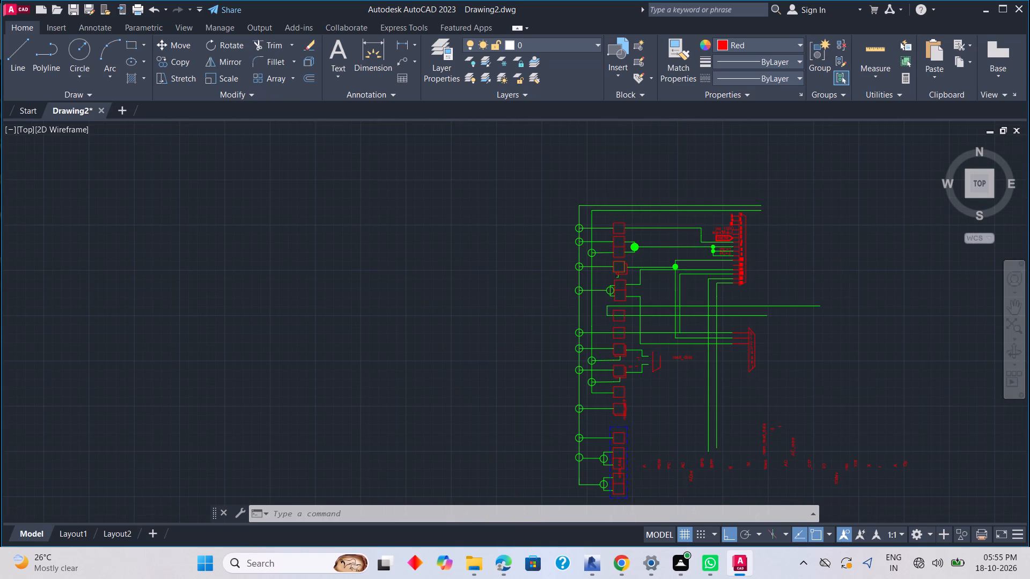
pyautogui.moveTo(789, 392); pyautogui.dragTo(777, 323, button='middle')
pyautogui.scroll(-3, 777, 323)
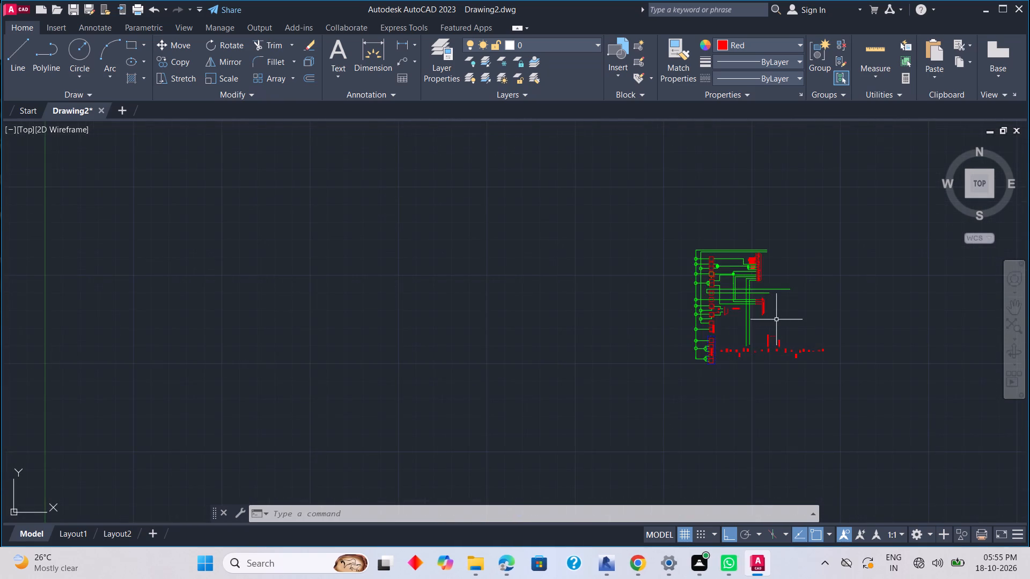
pyautogui.scroll(-2, 776, 320)
pyautogui.scroll(5, 779, 320)
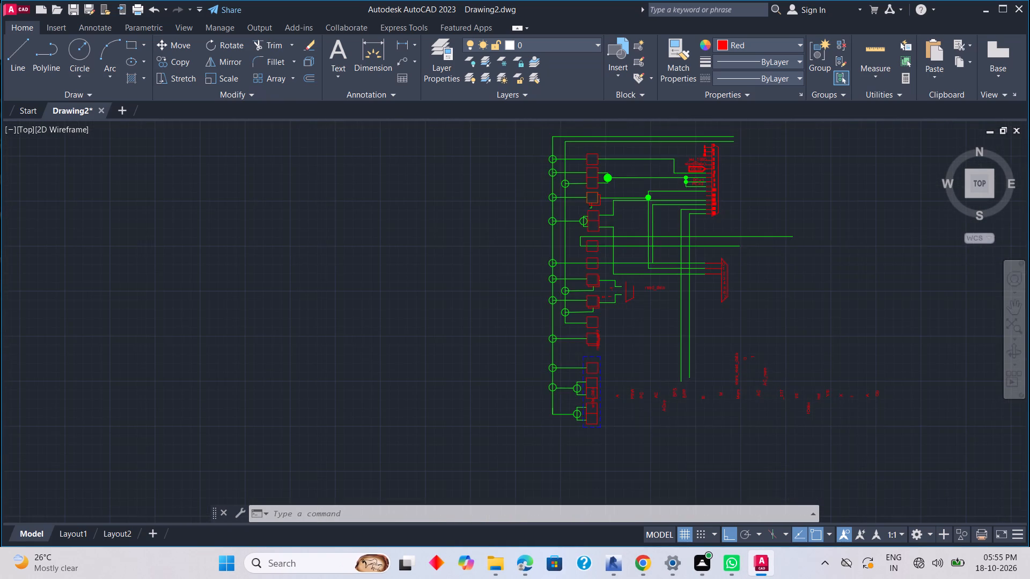
pyautogui.moveTo(779, 320); pyautogui.dragTo(791, 351, button='middle')
pyautogui.scroll(-1, 791, 352)
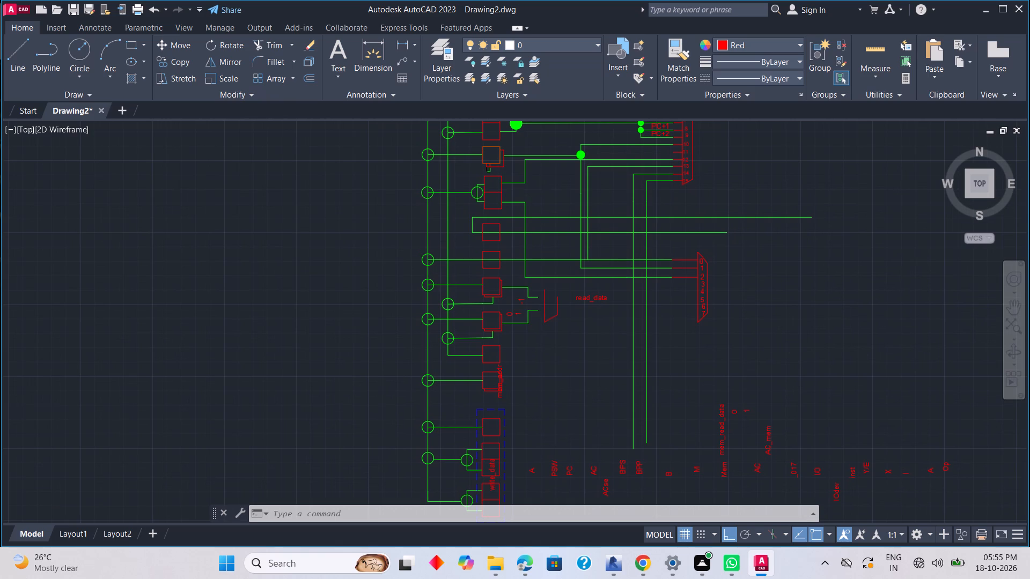
pyautogui.scroll(1, 791, 352)
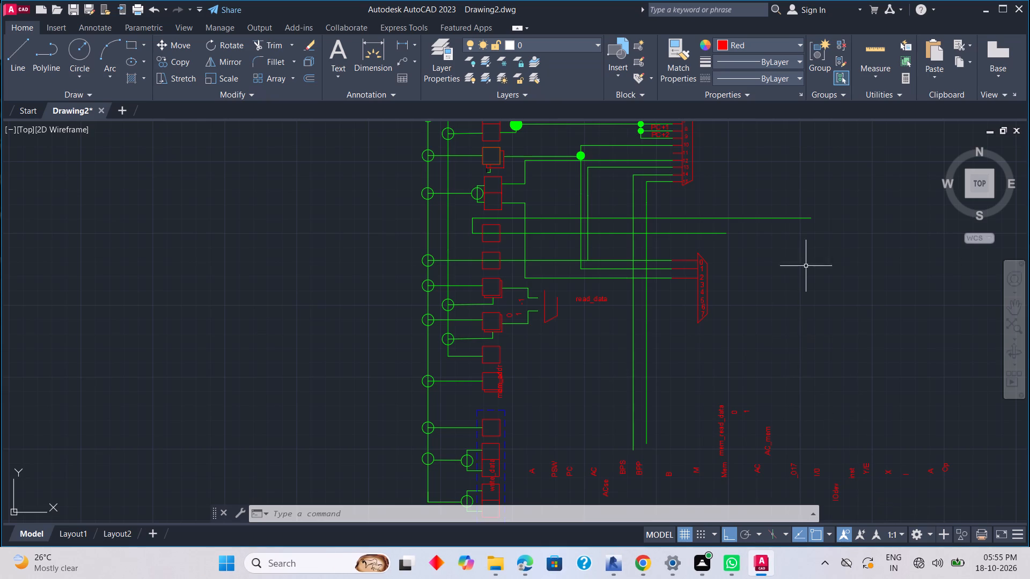
pyautogui.scroll(-2, 810, 276)
pyautogui.scroll(2, 772, 286)
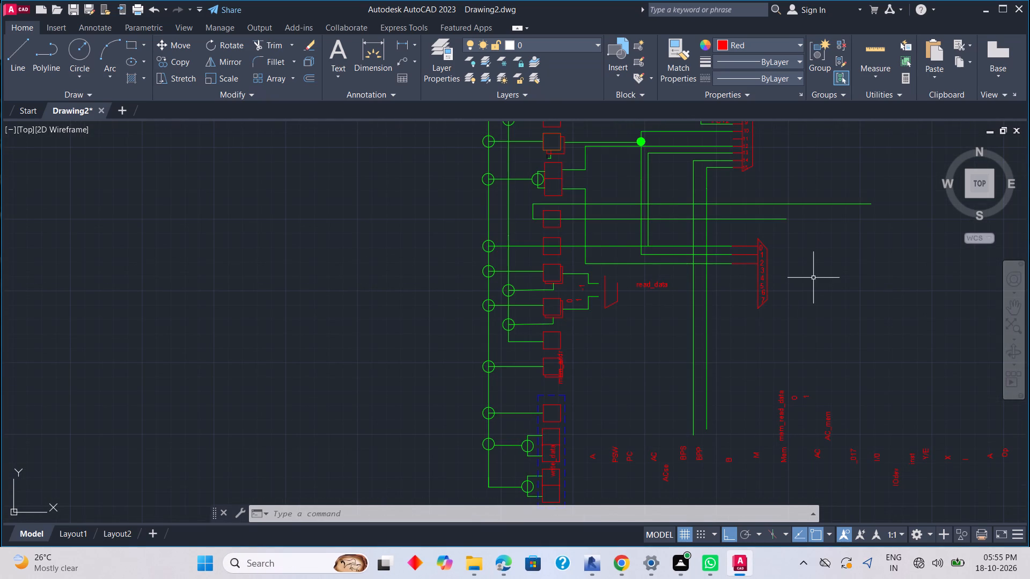
pyautogui.moveTo(825, 376); pyautogui.dragTo(823, 375, button='middle')
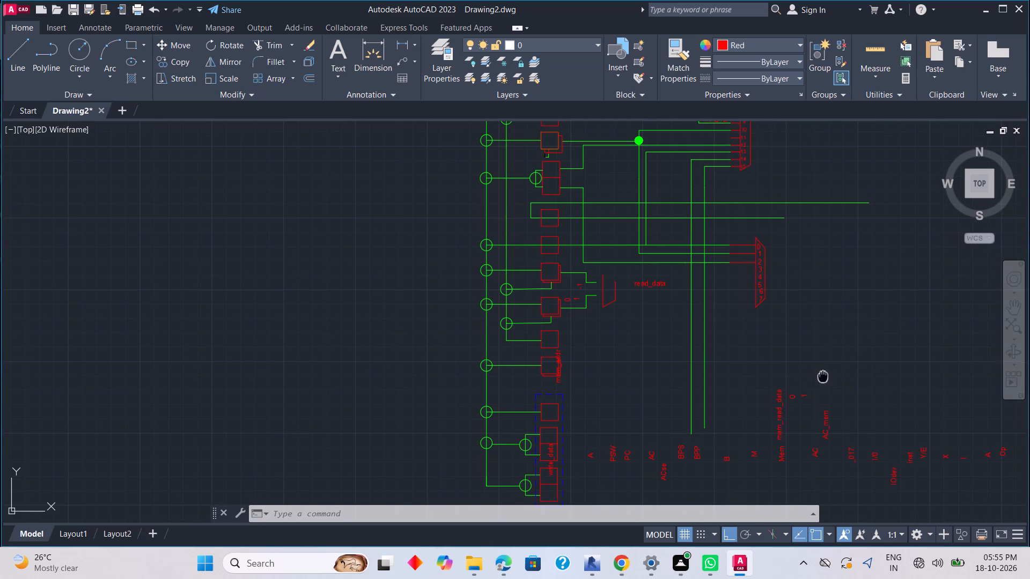
pyautogui.moveTo(823, 375); pyautogui.dragTo(810, 316, button='middle')
pyautogui.scroll(-2, 802, 303)
pyautogui.scroll(1, 802, 302)
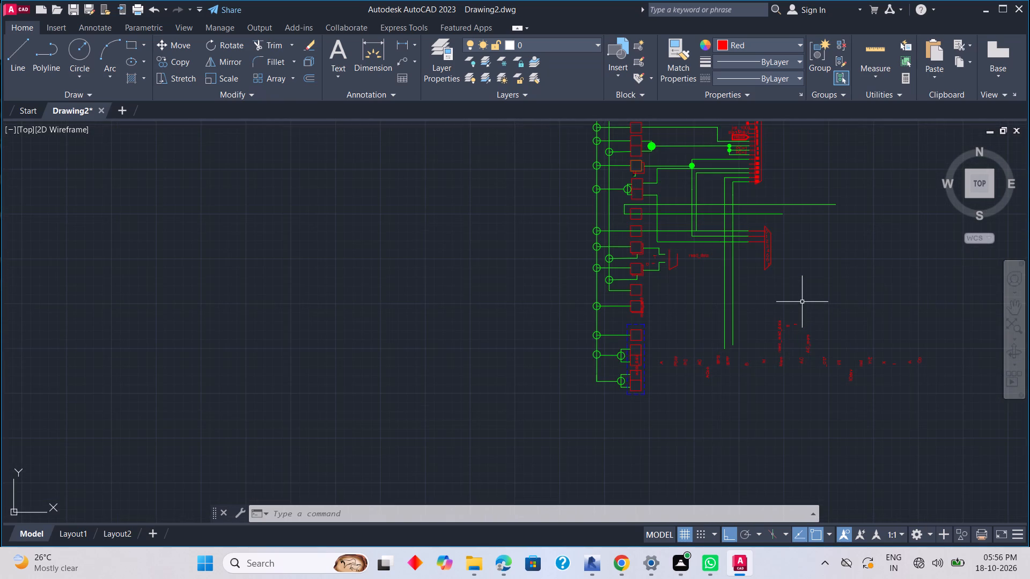
pyautogui.moveTo(803, 309); pyautogui.dragTo(812, 371, button='middle')
pyautogui.scroll(1, 812, 370)
pyautogui.scroll(-1, 812, 370)
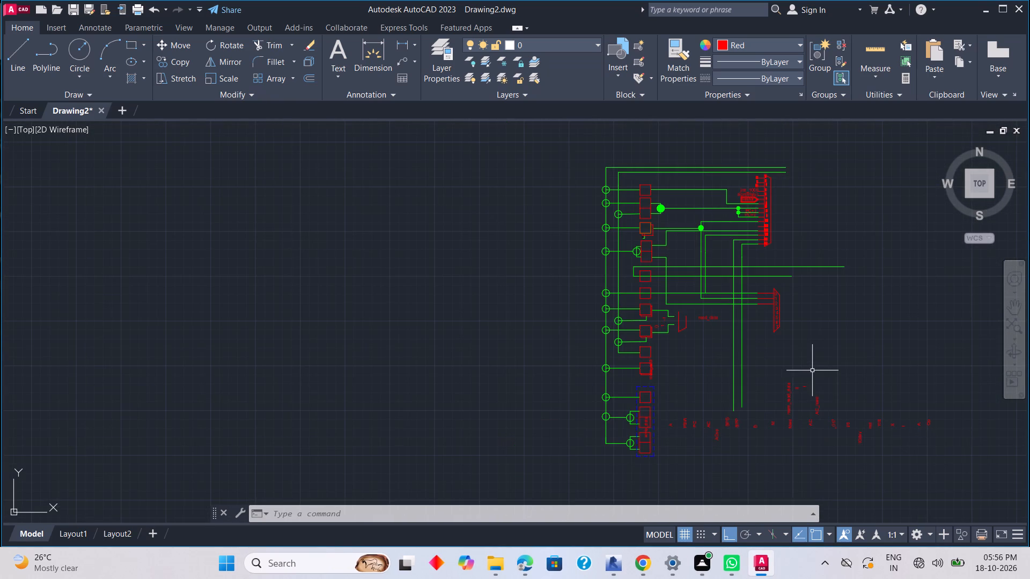
pyautogui.scroll(1, 812, 370)
pyautogui.moveTo(812, 368); pyautogui.dragTo(814, 395, button='middle')
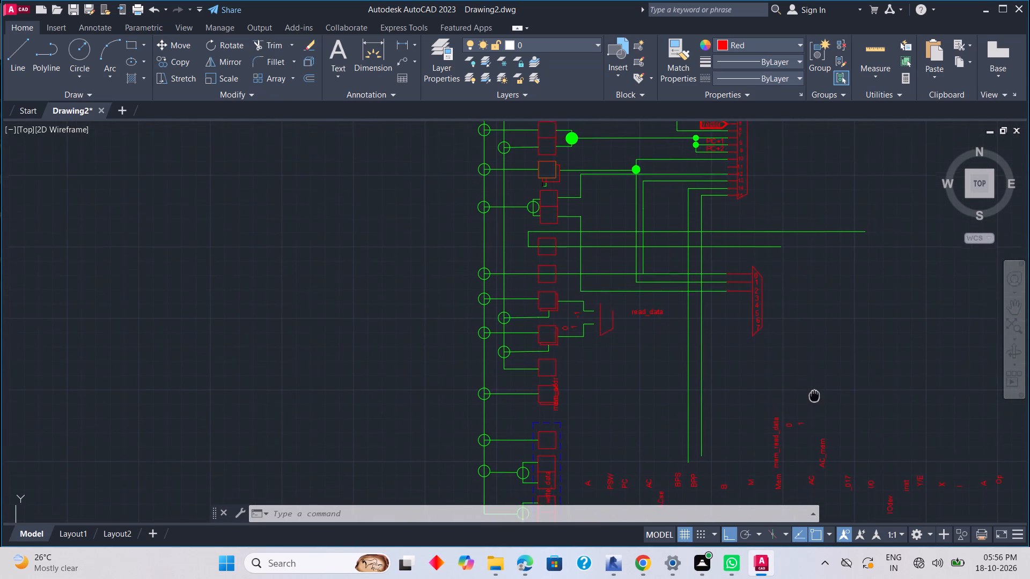
pyautogui.moveTo(814, 395); pyautogui.dragTo(815, 399, button='middle')
pyautogui.scroll(-1, 815, 360)
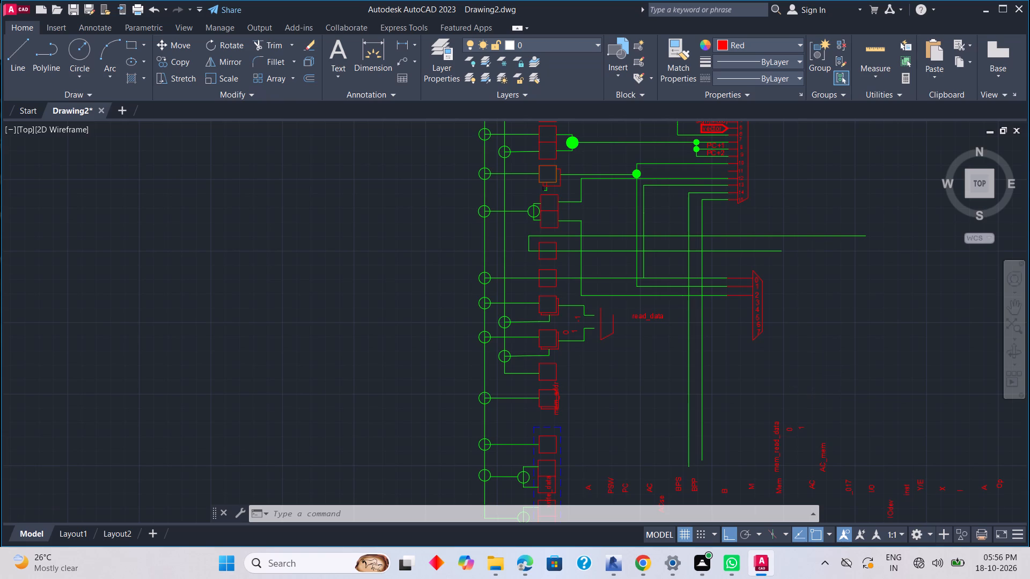
pyautogui.scroll(1, 815, 360)
pyautogui.scroll(-1, 815, 360)
pyautogui.scroll(1, 815, 360)
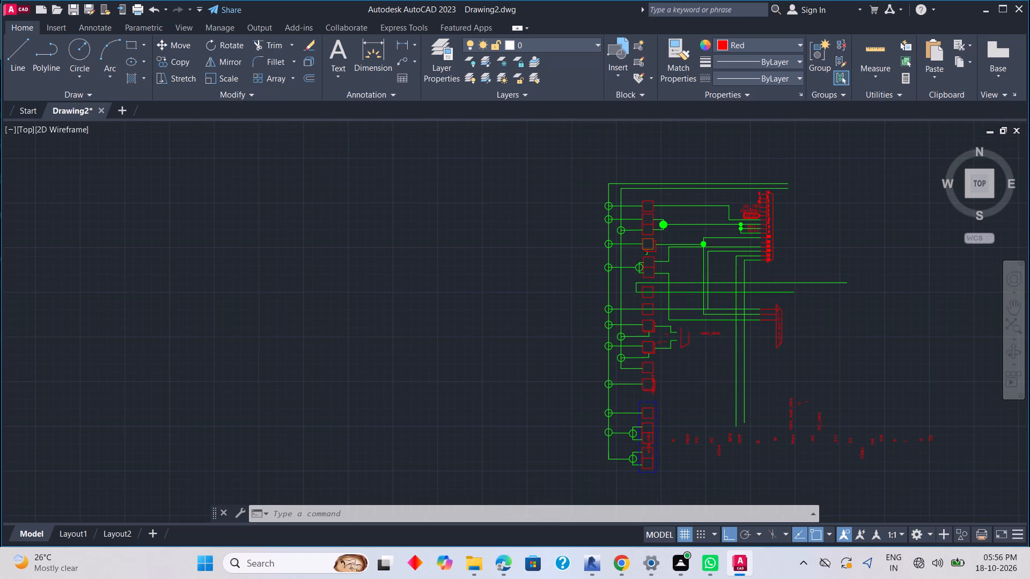
pyautogui.scroll(-1, 815, 360)
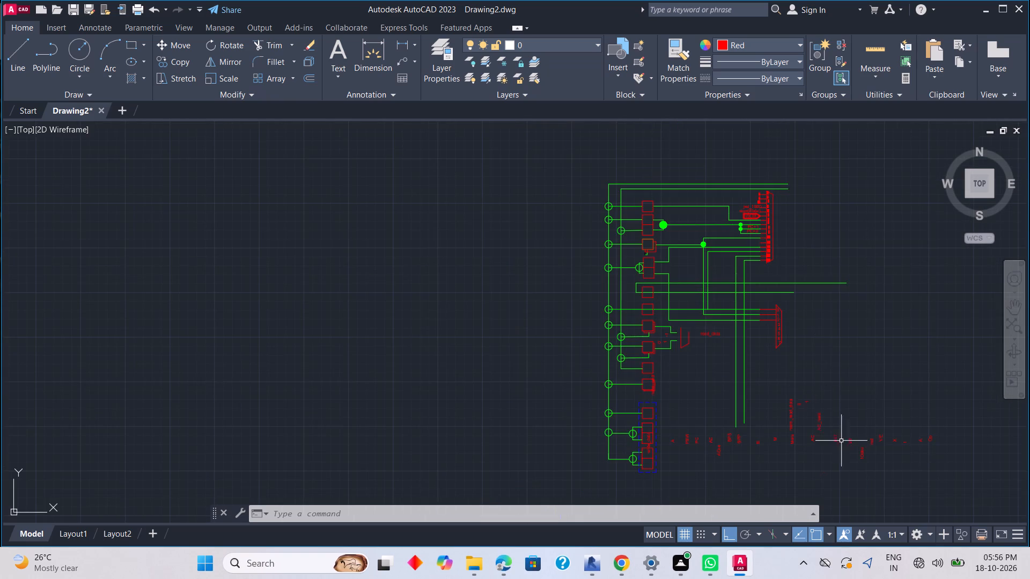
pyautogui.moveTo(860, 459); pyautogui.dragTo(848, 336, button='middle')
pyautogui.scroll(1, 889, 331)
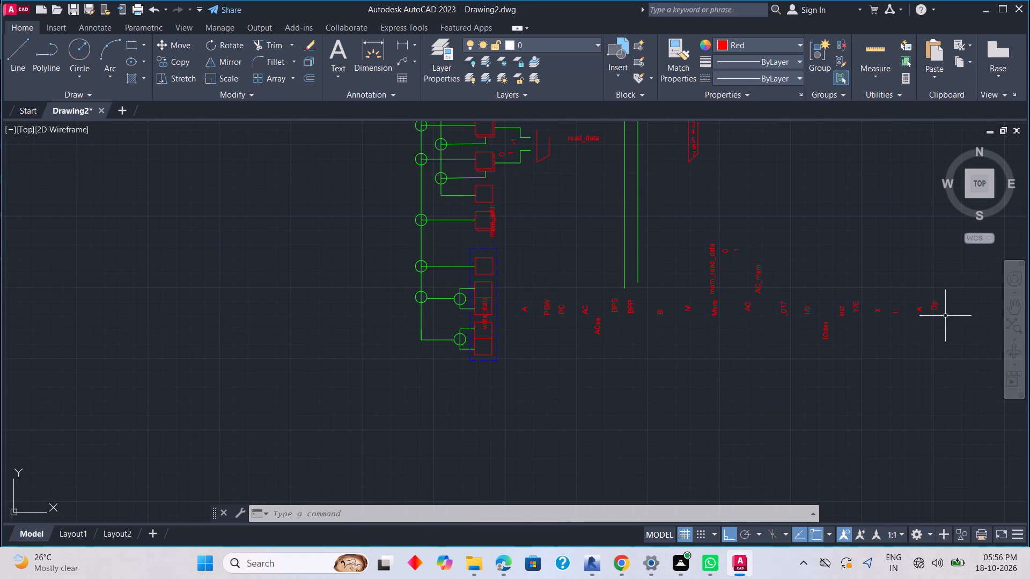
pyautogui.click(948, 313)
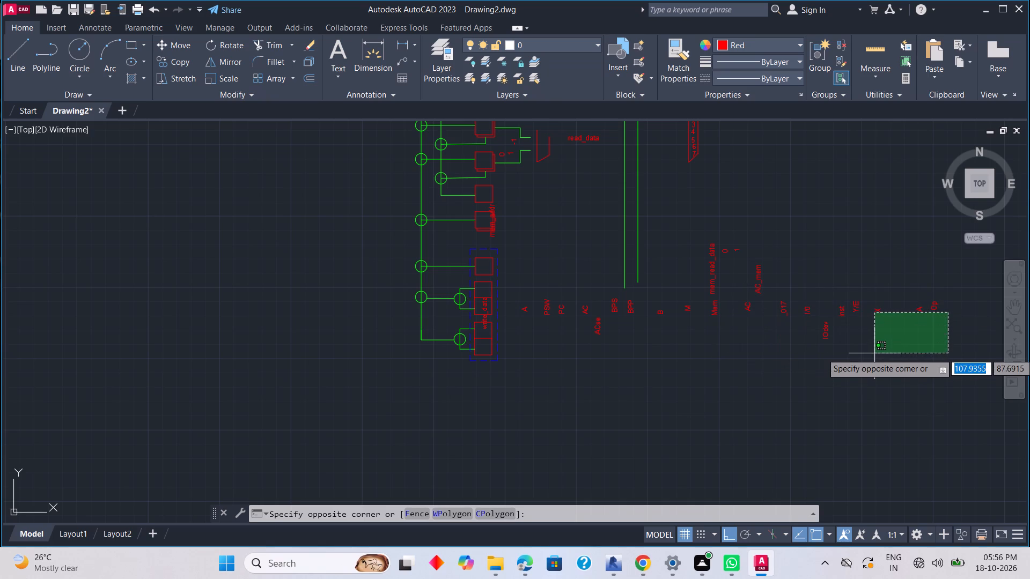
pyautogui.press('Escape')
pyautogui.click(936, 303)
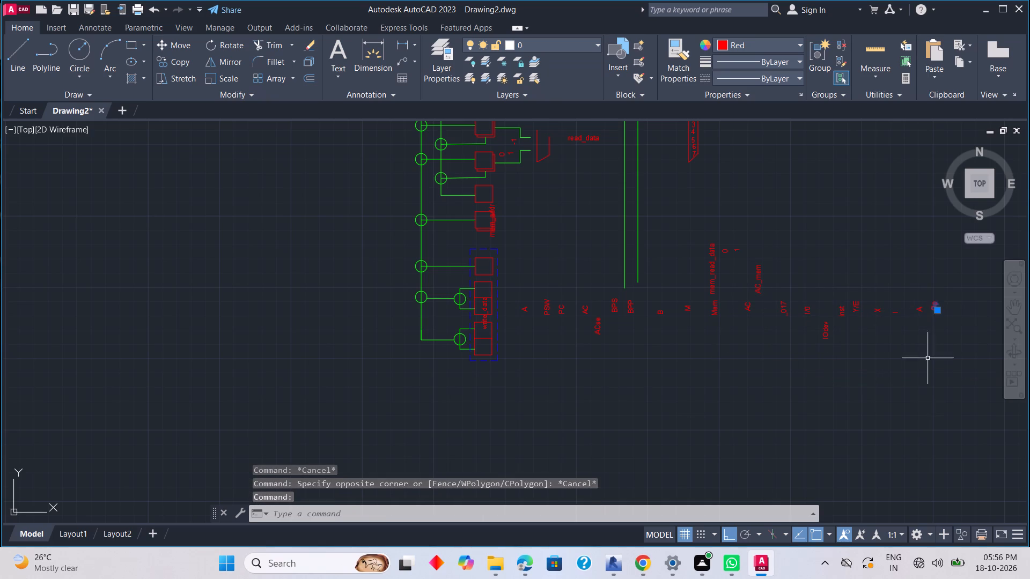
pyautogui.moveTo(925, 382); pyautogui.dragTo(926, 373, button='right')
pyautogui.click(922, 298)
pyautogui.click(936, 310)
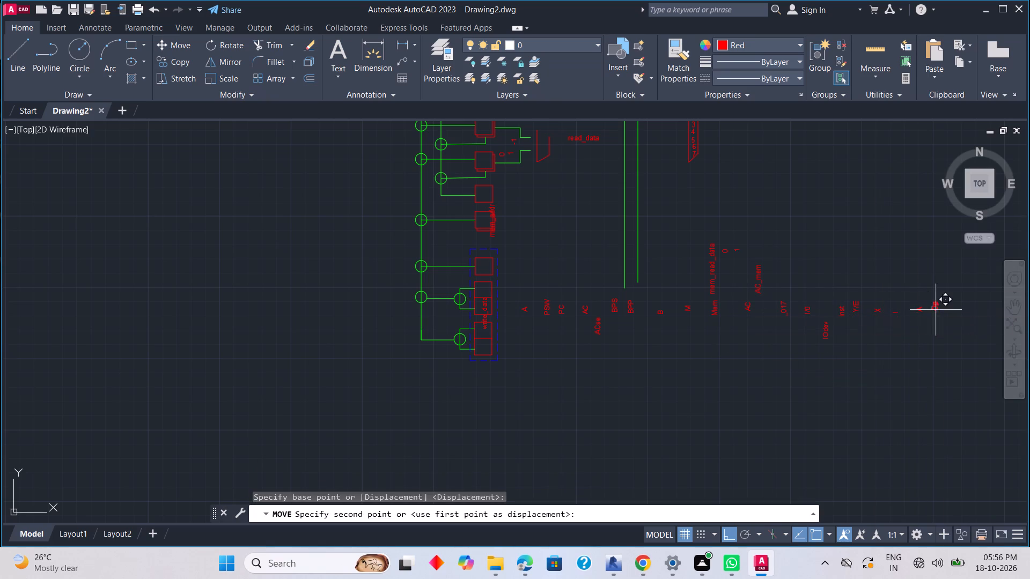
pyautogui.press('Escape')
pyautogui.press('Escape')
# Rotate the whole row of sideways red labels, A through Op, by 270° about the A label into an upright-reading column.
pyautogui.click(522, 296)
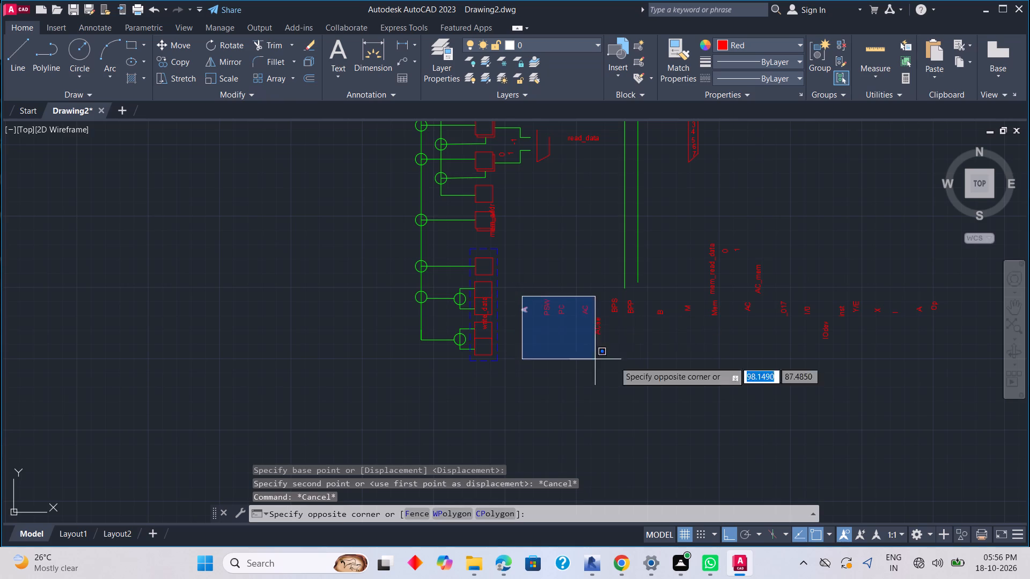
pyautogui.click(945, 348)
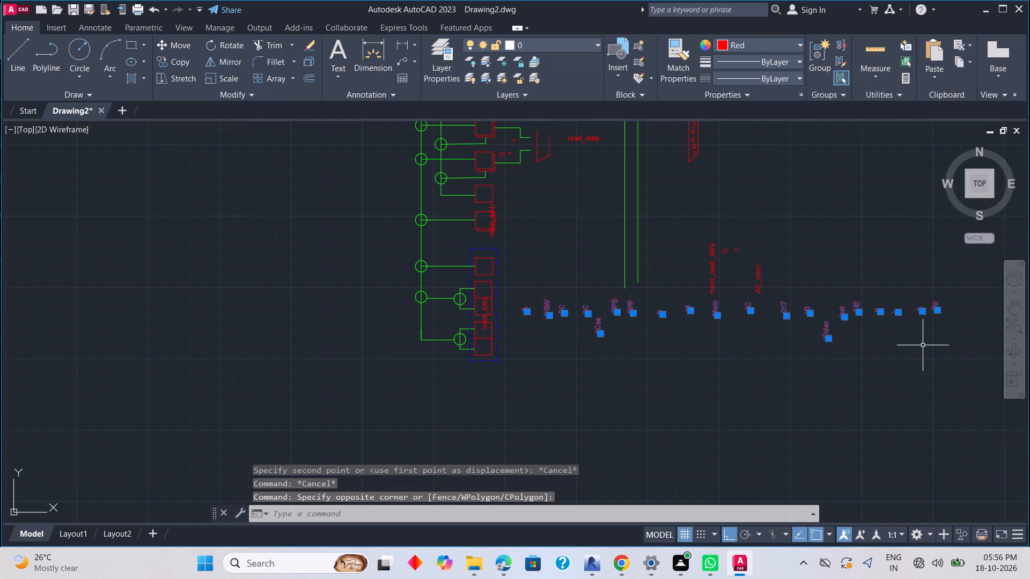
pyautogui.rightClick(922, 346)
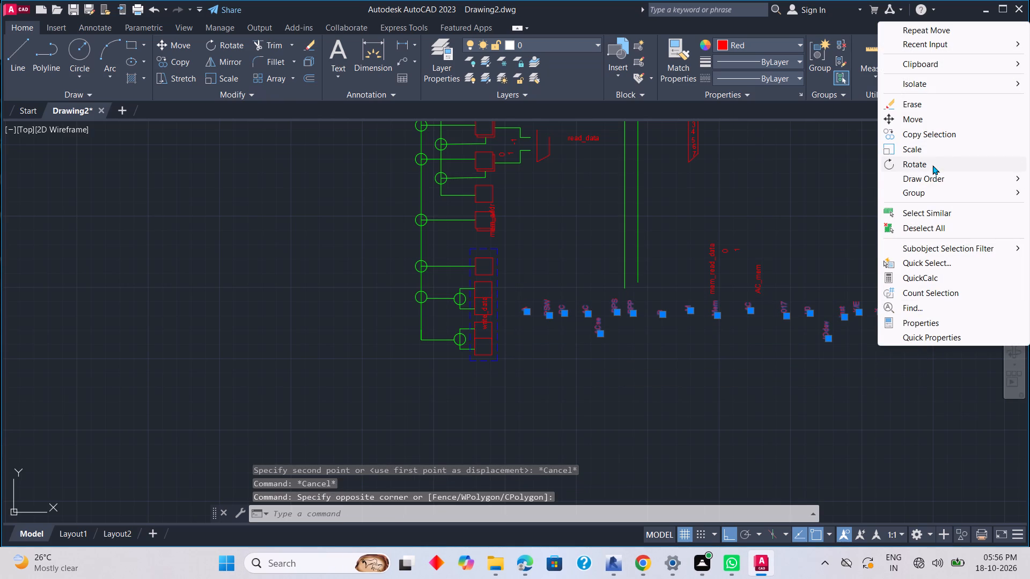
pyautogui.click(932, 165)
pyautogui.click(523, 309)
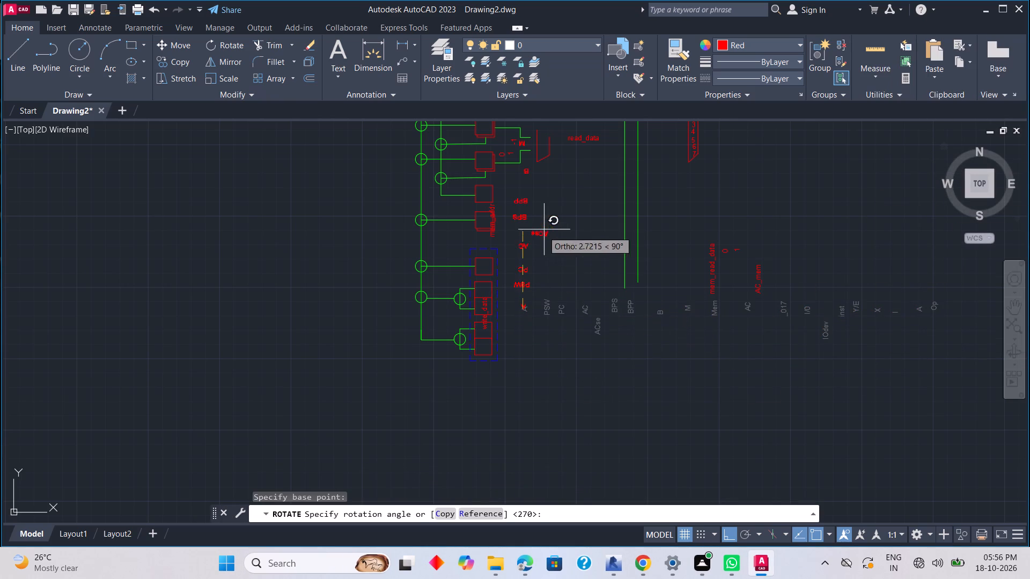
pyautogui.click(547, 374)
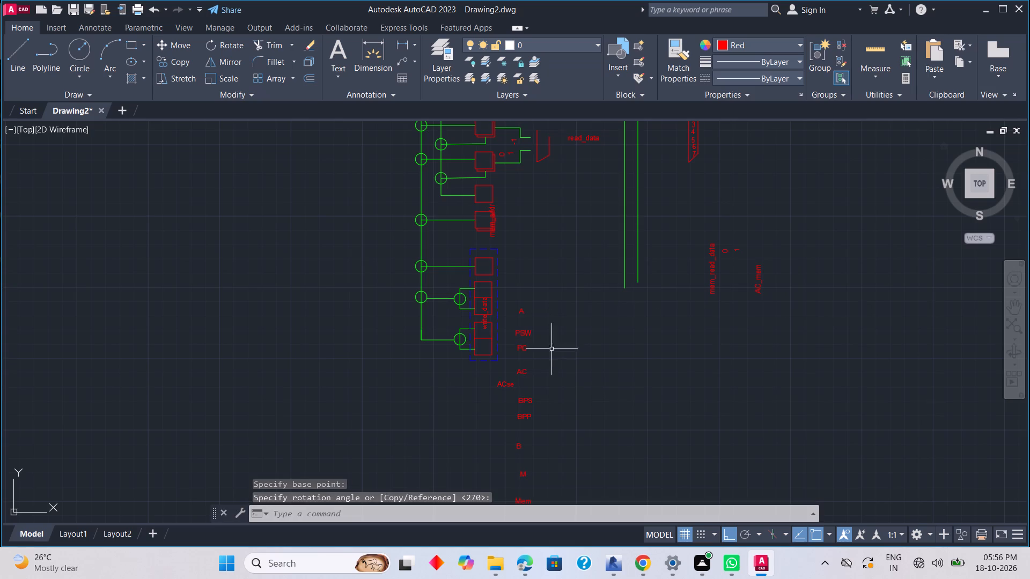
# Move the column of labels from A to Op, without the two offset ones, onto the red blocks with A inside the top block.
pyautogui.scroll(-1, 553, 346)
pyautogui.moveTo(572, 383); pyautogui.dragTo(615, 306, button='middle')
pyautogui.scroll(-1, 615, 303)
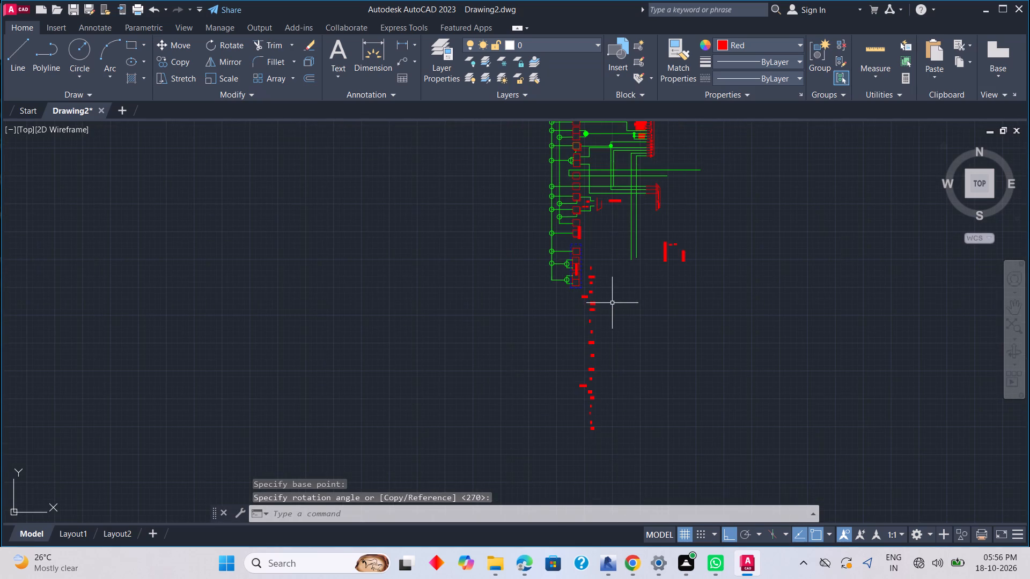
pyautogui.scroll(1, 606, 300)
pyautogui.click(568, 236)
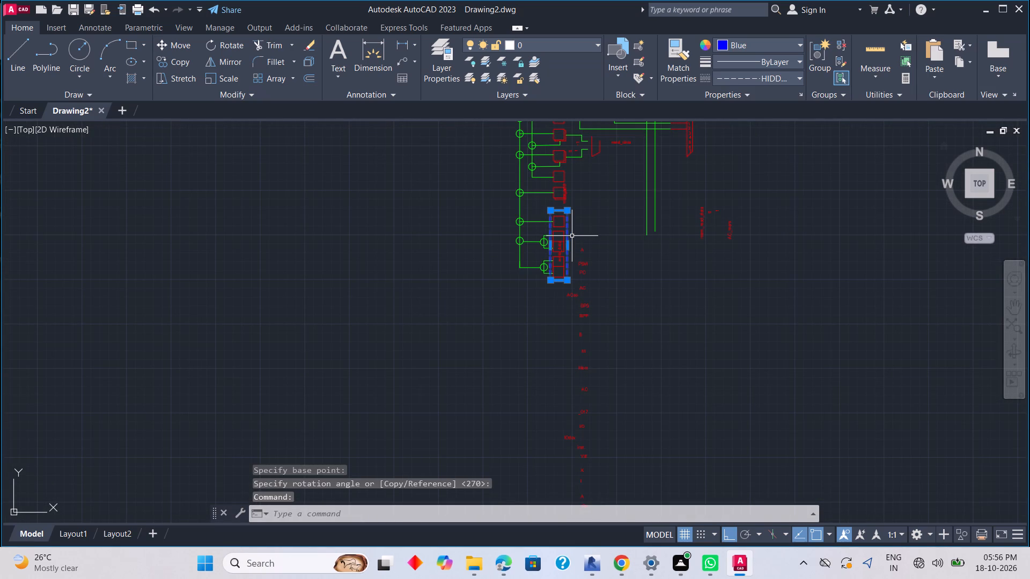
pyautogui.press('Escape')
pyautogui.click(573, 236)
pyautogui.press('Escape')
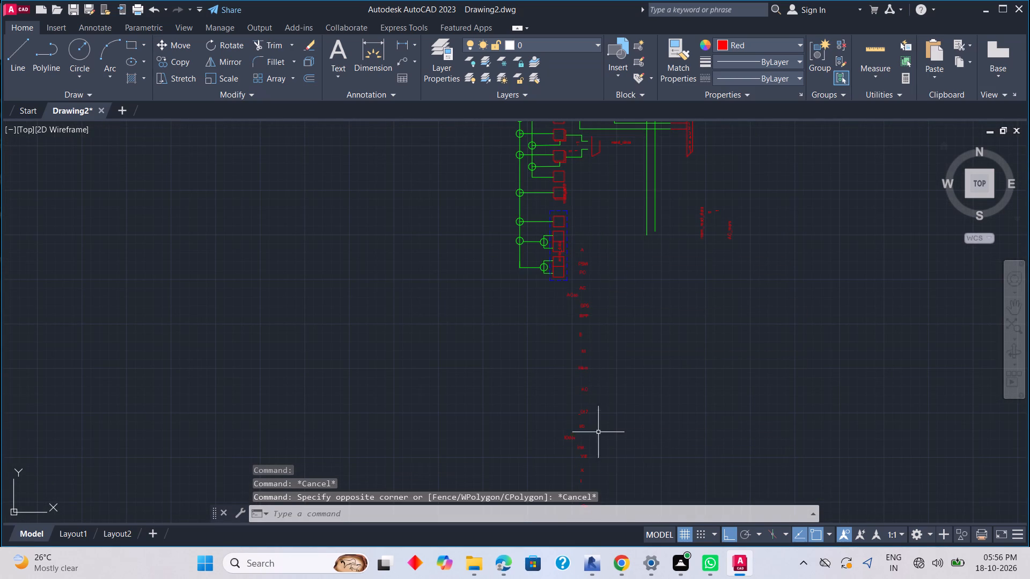
pyautogui.scroll(1, 571, 241)
pyautogui.click(571, 241)
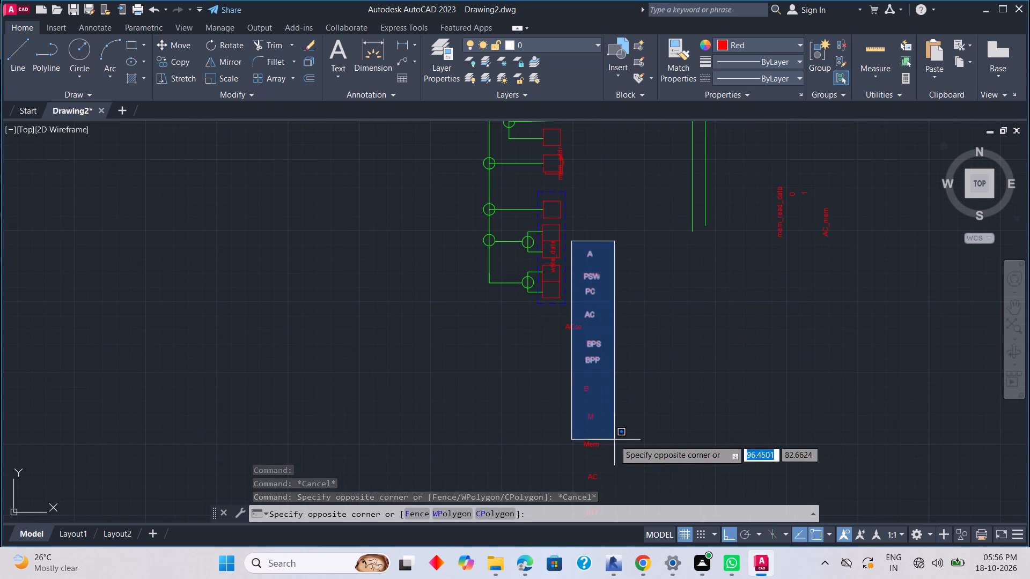
pyautogui.moveTo(619, 526); pyautogui.dragTo(652, 360, button='middle')
pyautogui.moveTo(642, 435); pyautogui.dragTo(643, 356, button='middle')
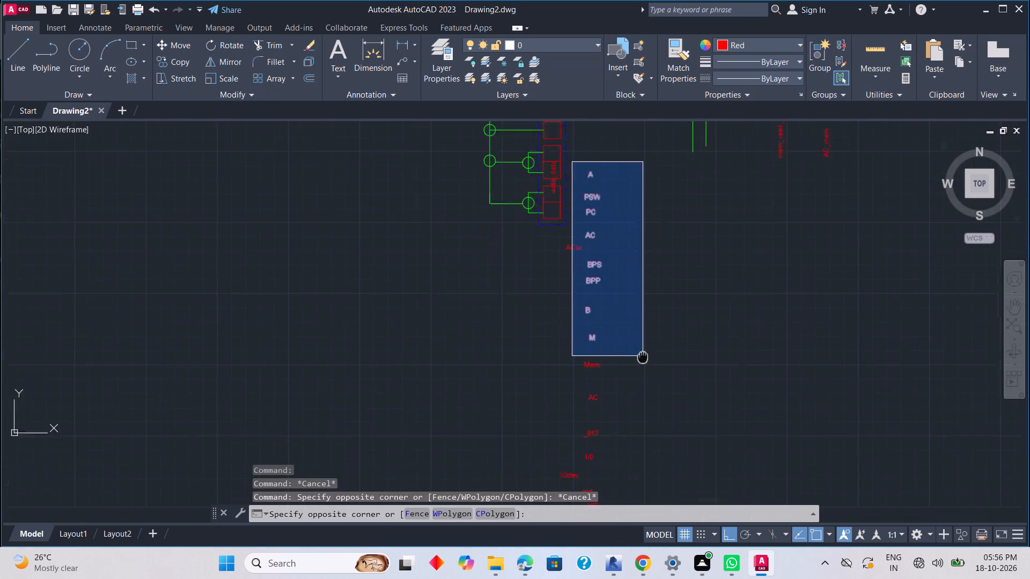
pyautogui.moveTo(643, 356); pyautogui.dragTo(661, 220, button='middle')
pyautogui.scroll(-2, 649, 281)
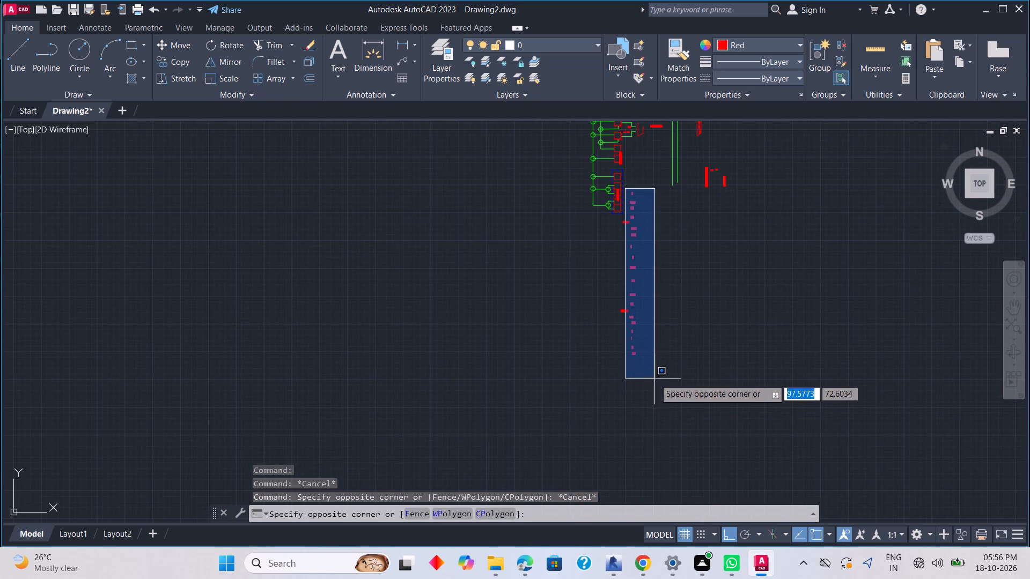
pyautogui.click(654, 377)
pyautogui.rightClick(663, 374)
pyautogui.click(734, 147)
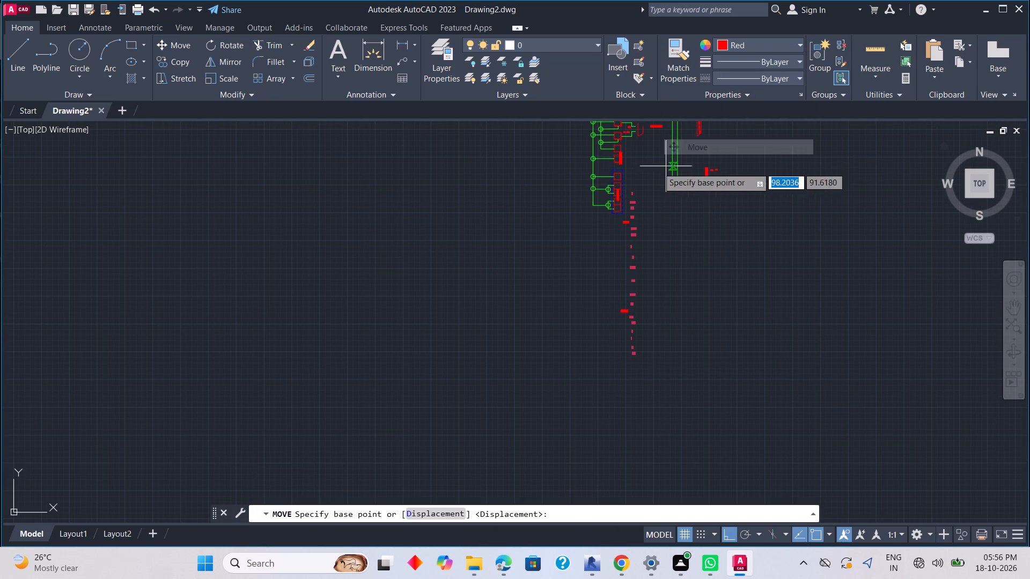
pyautogui.click(632, 191)
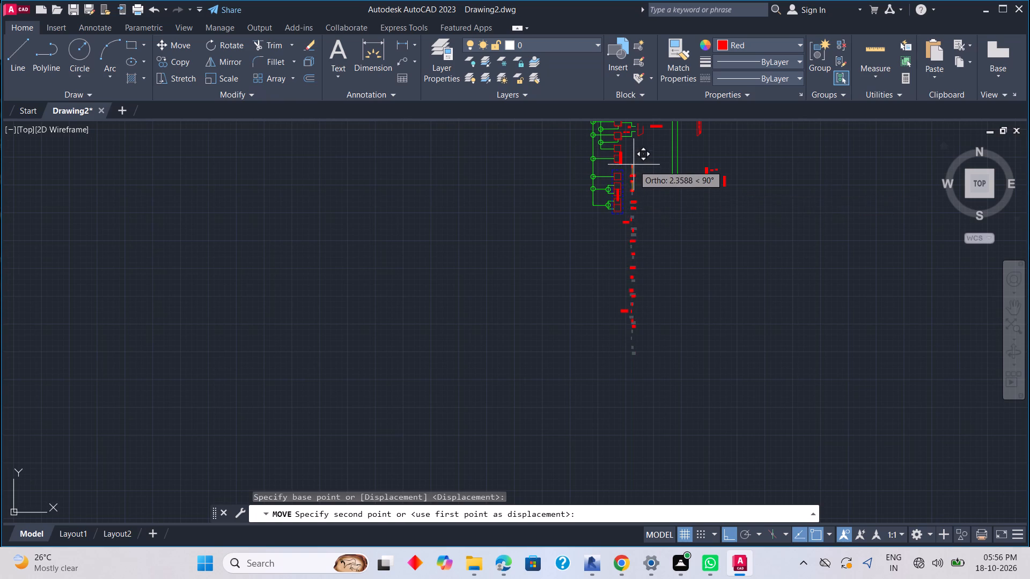
pyautogui.moveTo(634, 164); pyautogui.dragTo(600, 457, button='middle')
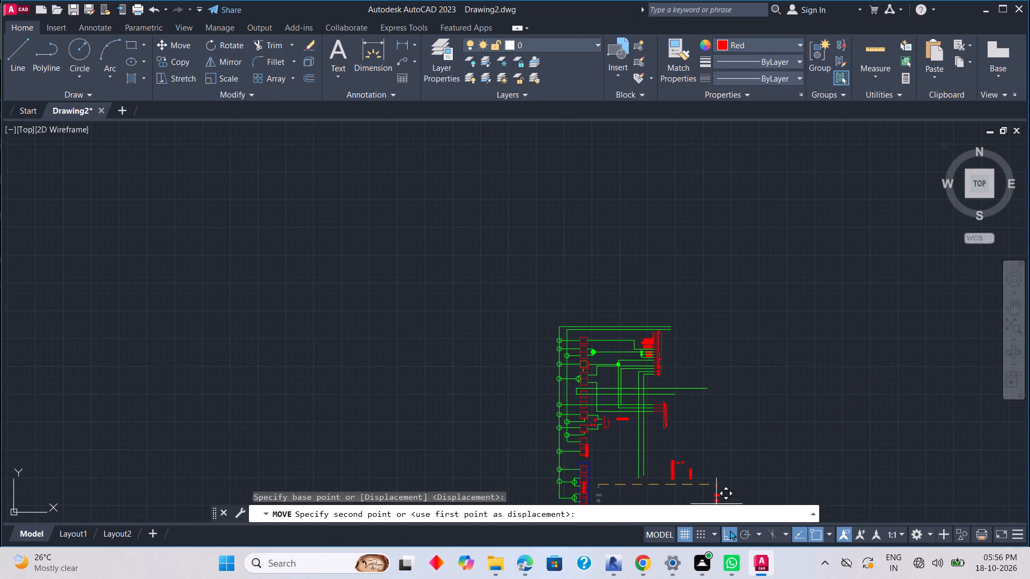
pyautogui.click(730, 530)
pyautogui.scroll(3, 582, 366)
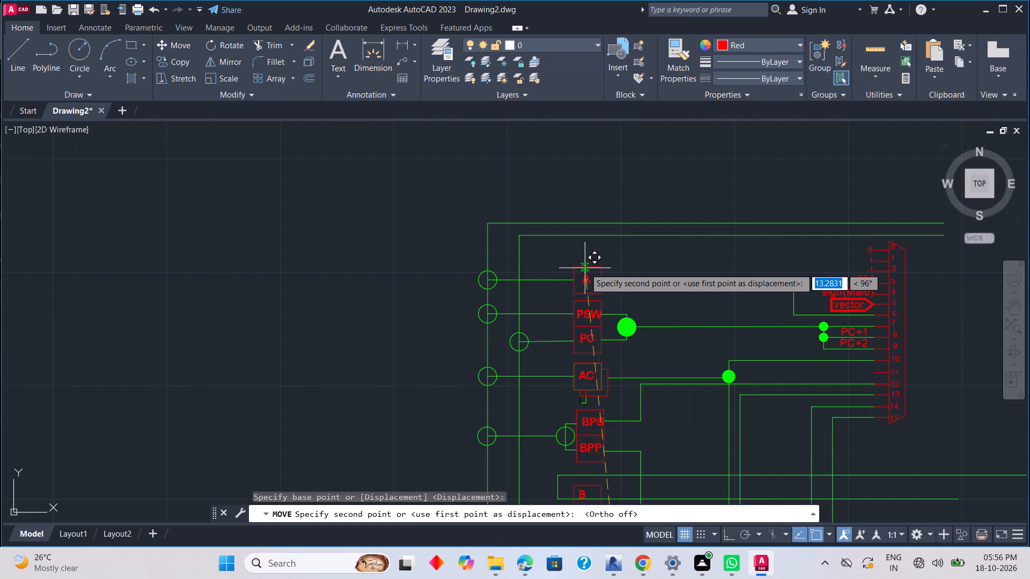
pyautogui.scroll(3, 586, 273)
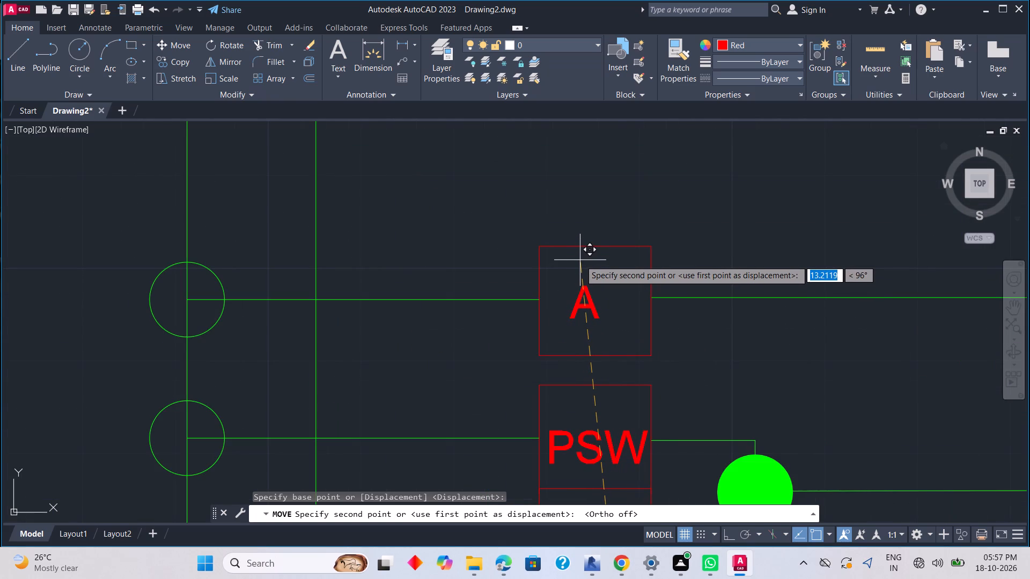
pyautogui.click(580, 260)
# Move the mem_addr label from beside the I/0 block to the empty space above the whole diagram.
pyautogui.scroll(-1, 688, 404)
pyautogui.moveTo(688, 404); pyautogui.dragTo(689, 172, button='middle')
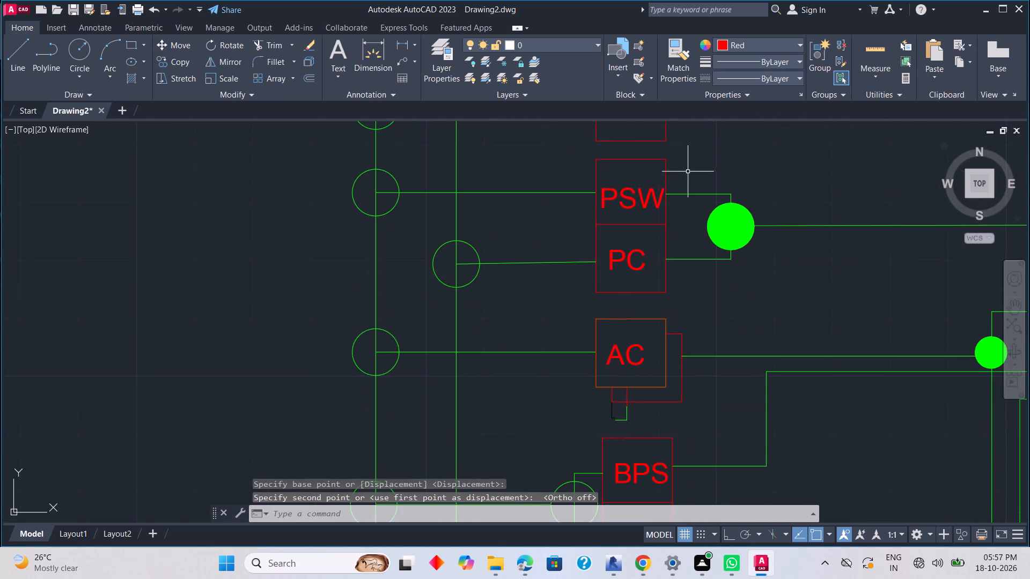
pyautogui.scroll(-1, 701, 272)
pyautogui.moveTo(684, 415); pyautogui.dragTo(653, 280, button='middle')
pyautogui.scroll(-2, 669, 353)
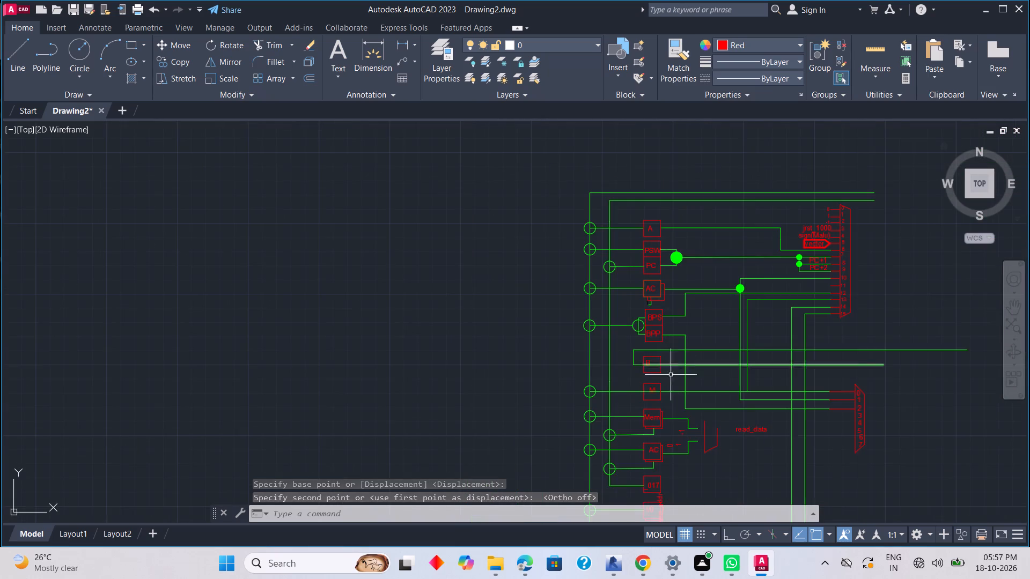
pyautogui.moveTo(675, 425); pyautogui.dragTo(658, 288, button='middle')
pyautogui.scroll(1, 652, 296)
pyautogui.moveTo(658, 429); pyautogui.dragTo(660, 293, button='middle')
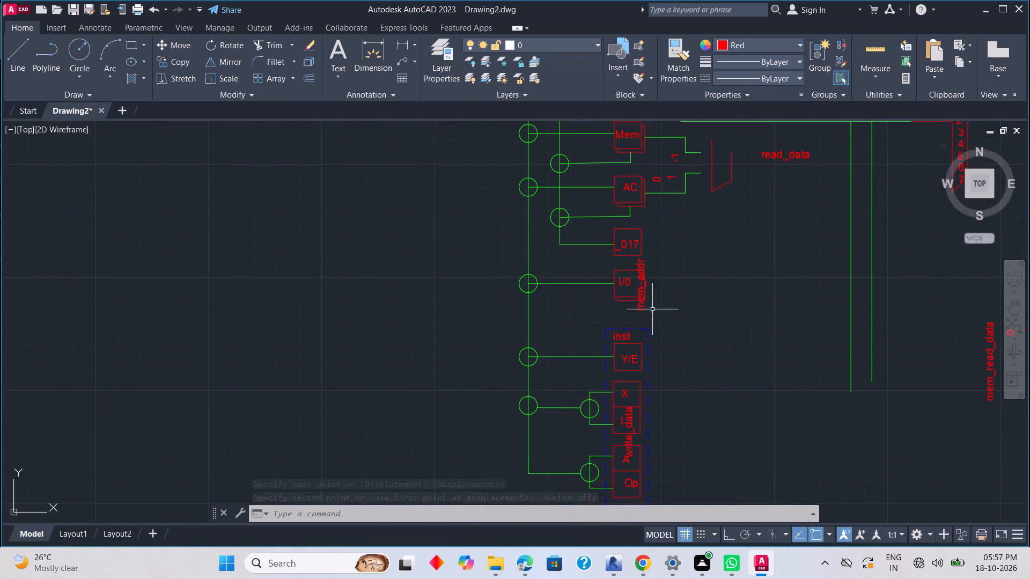
pyautogui.scroll(1, 650, 321)
pyautogui.click(641, 305)
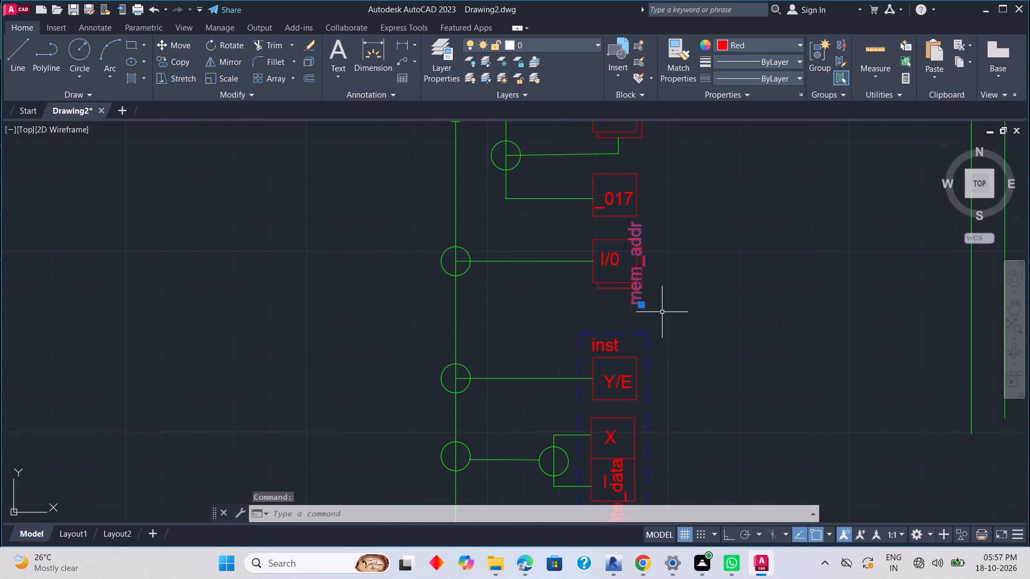
pyautogui.rightClick(666, 313)
pyautogui.click(717, 299)
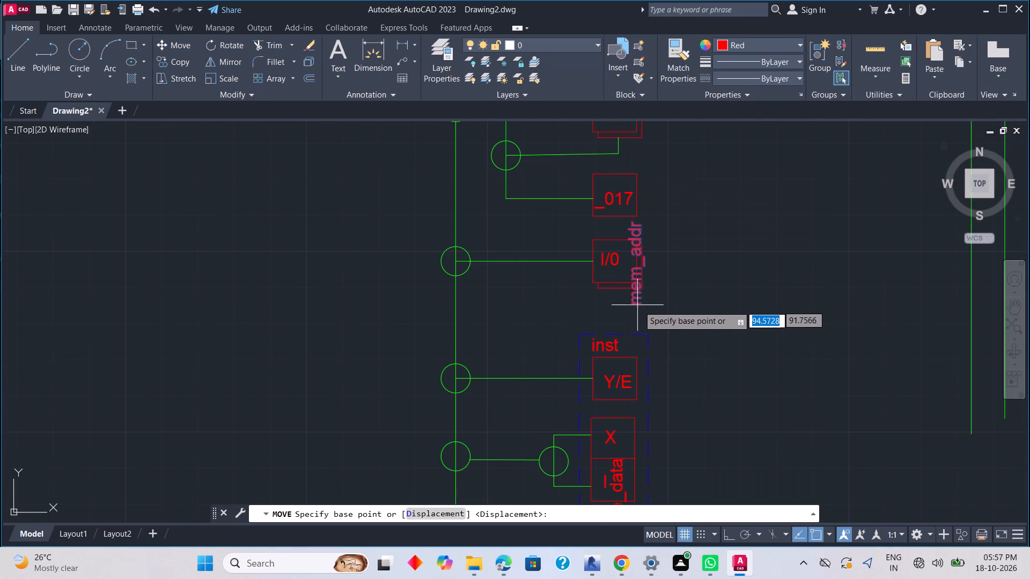
pyautogui.click(641, 305)
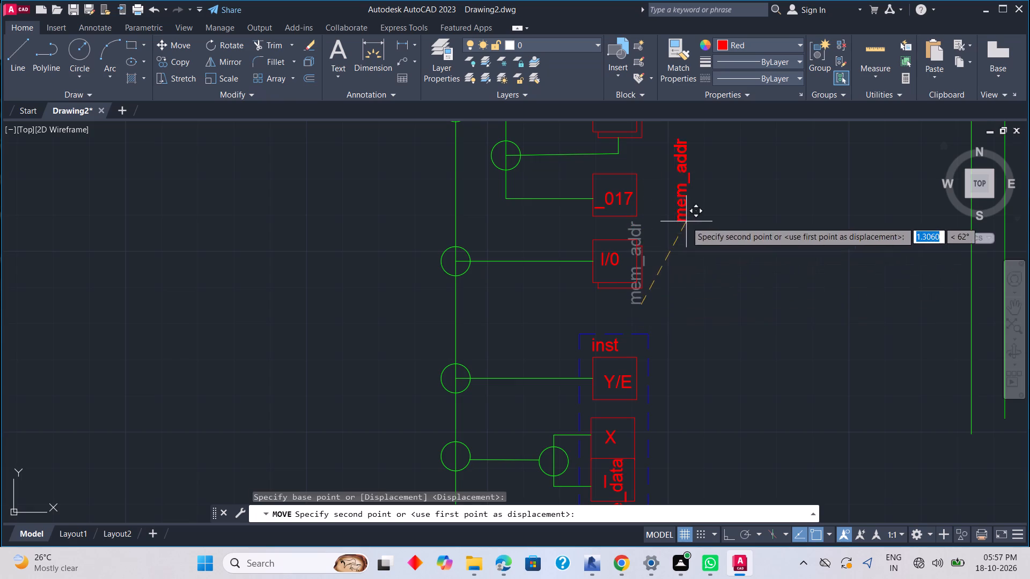
pyautogui.moveTo(687, 221); pyautogui.dragTo(551, 559, button='middle')
pyautogui.moveTo(629, 261); pyautogui.dragTo(575, 517, button='middle')
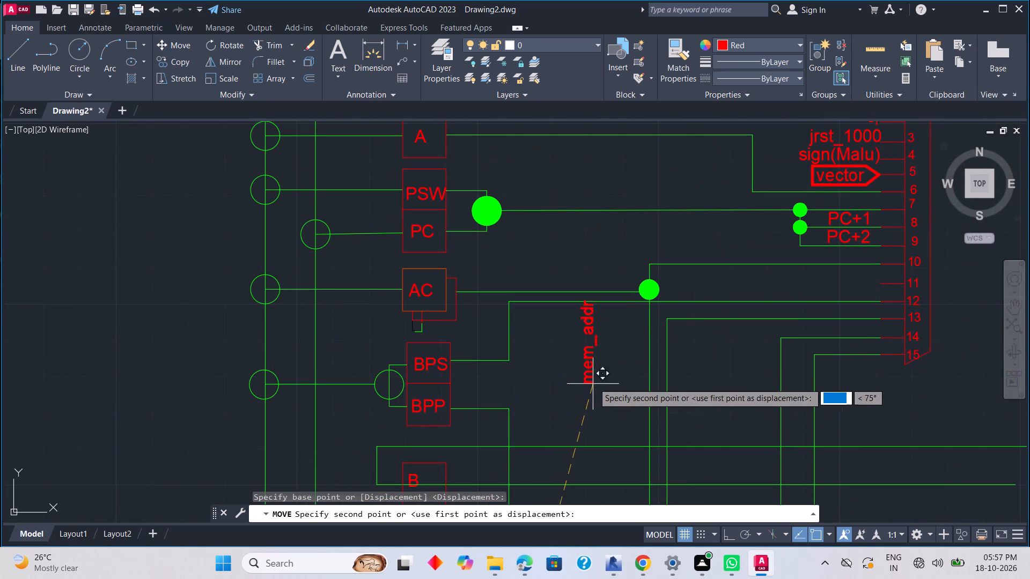
pyautogui.scroll(-3, 593, 382)
pyautogui.click(630, 260)
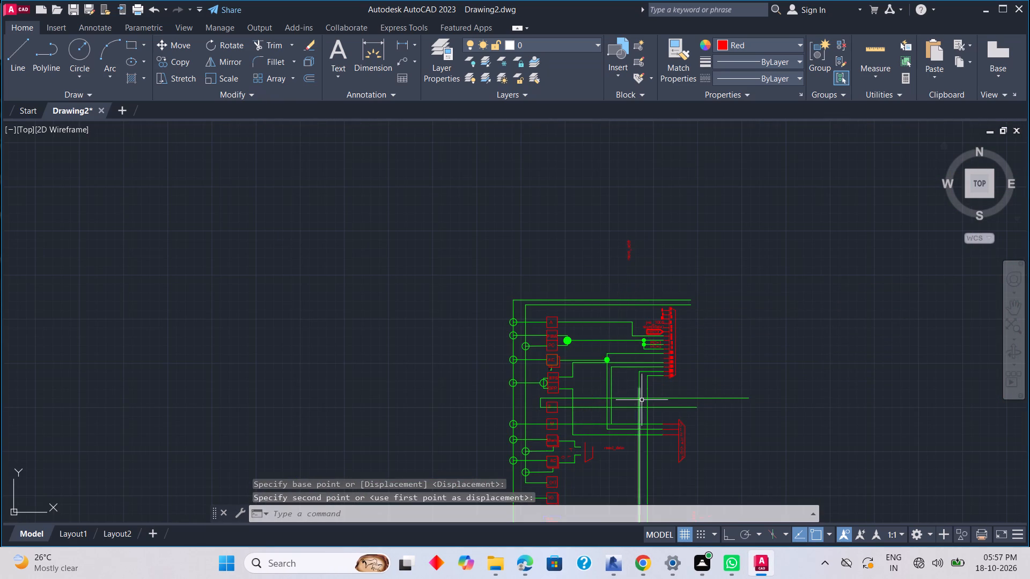
# Move the rotated 0, 1 and -1 labels from beside the AC block near read_data to the upper multiplexer's top inputs.
pyautogui.moveTo(642, 400); pyautogui.dragTo(657, 225, button='middle')
pyautogui.scroll(1, 621, 294)
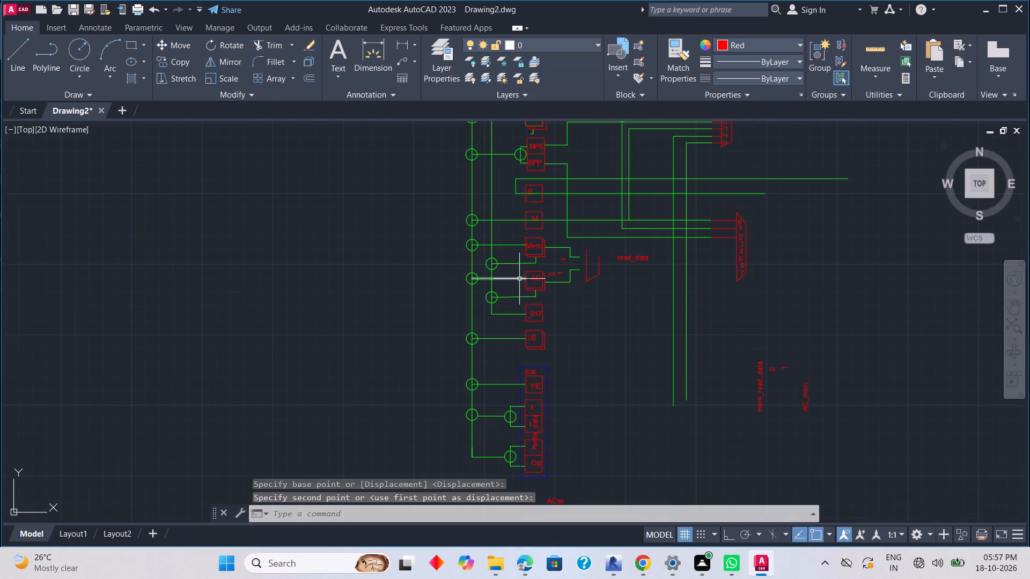
pyautogui.scroll(1, 547, 276)
pyautogui.click(569, 271)
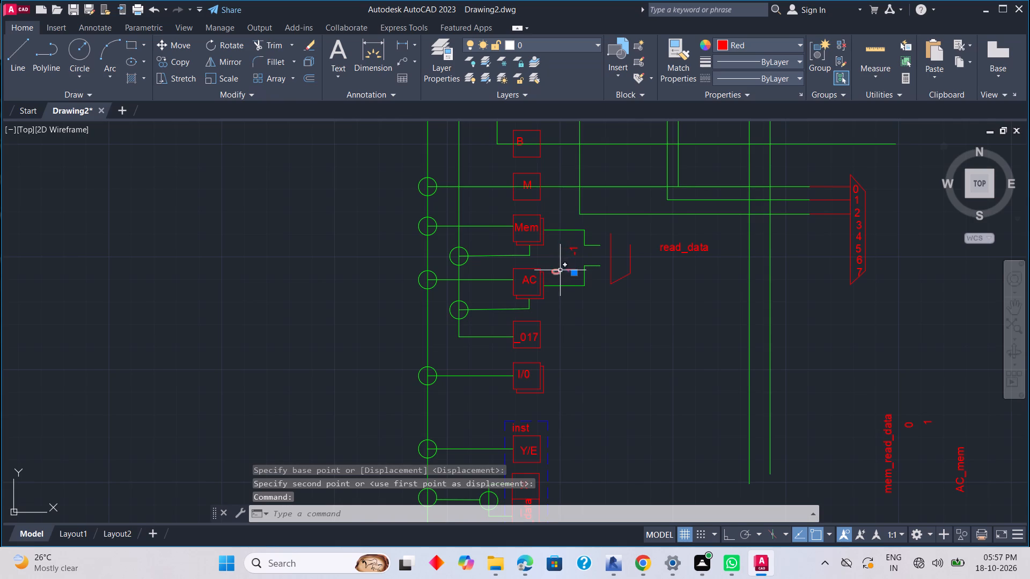
pyautogui.click(556, 272)
pyautogui.click(573, 248)
pyautogui.rightClick(591, 321)
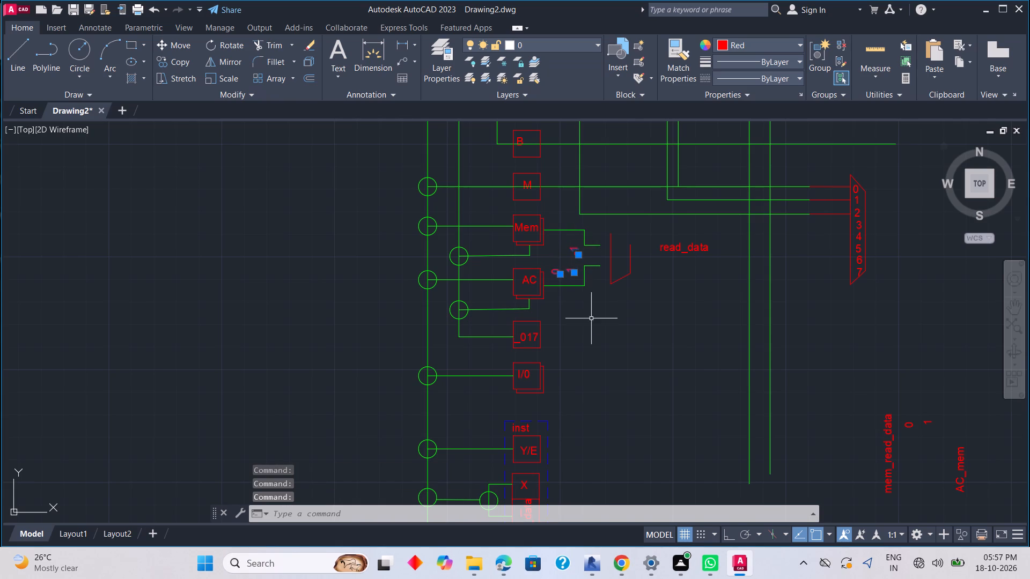
pyautogui.click(642, 324)
pyautogui.click(572, 271)
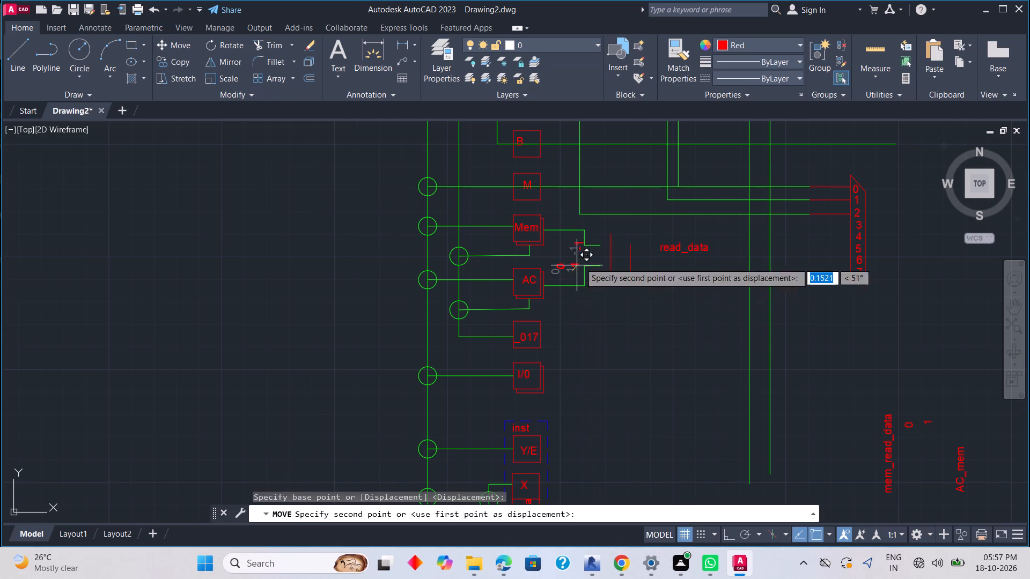
pyautogui.moveTo(660, 220); pyautogui.dragTo(514, 569, button='middle')
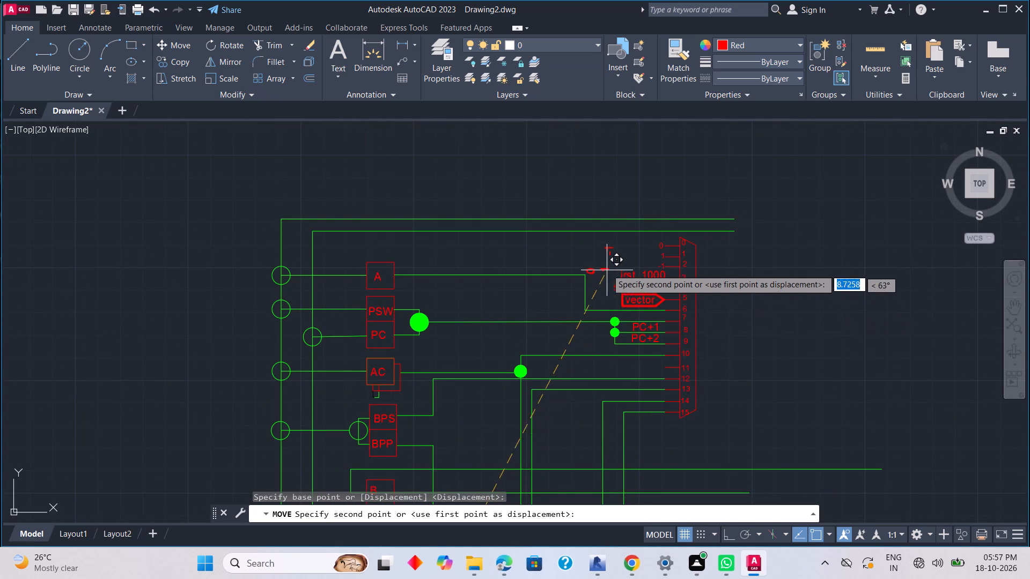
pyautogui.click(609, 263)
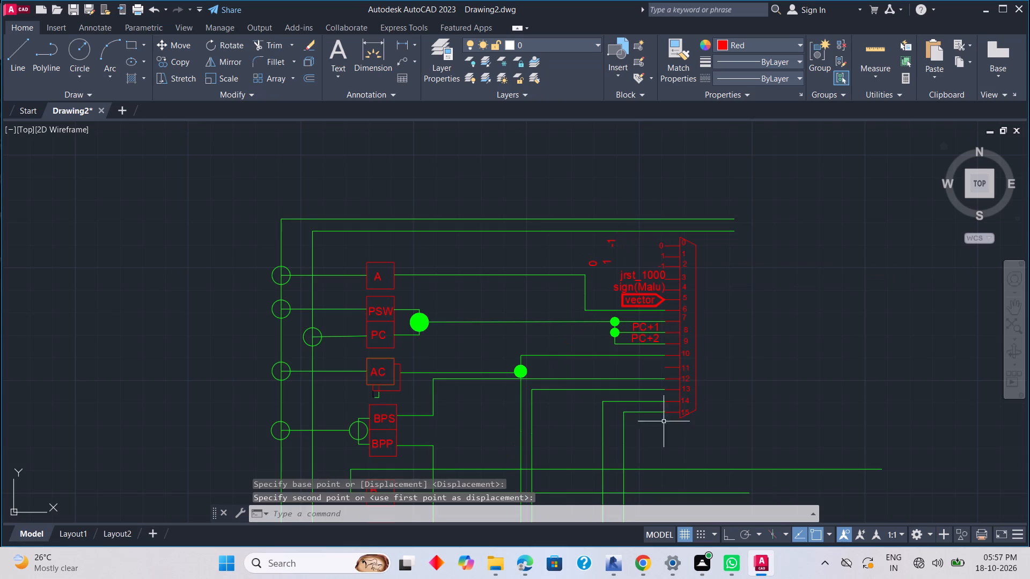
# Draw the missing upper slanted edge of the small multiplexer beside the read_data label with a line.
pyautogui.moveTo(639, 459); pyautogui.dragTo(657, 323, button='middle')
pyautogui.scroll(-2, 618, 398)
pyautogui.moveTo(591, 497); pyautogui.dragTo(619, 347, button='middle')
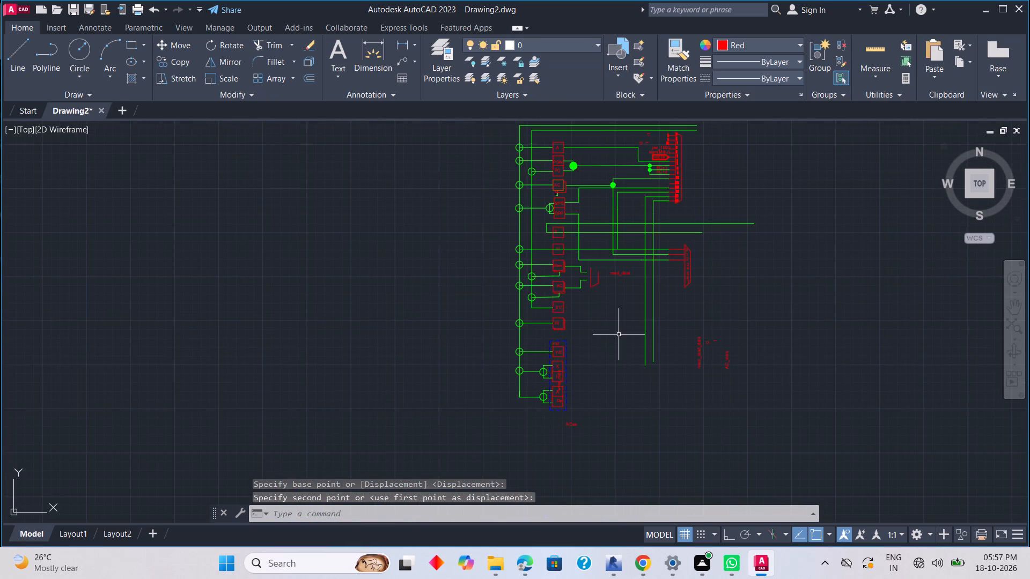
pyautogui.write('L')
pyautogui.press('space')
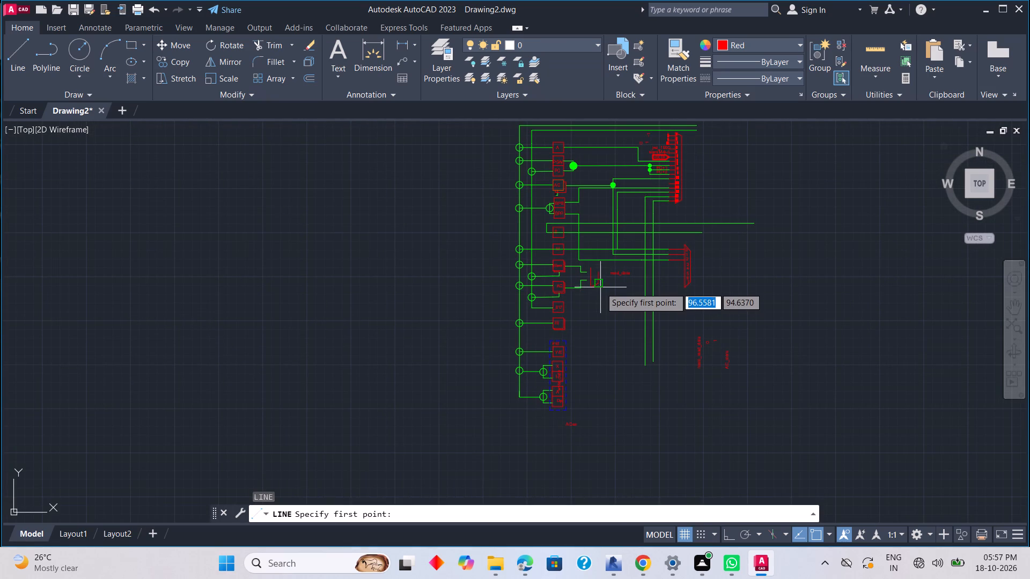
pyautogui.scroll(3, 600, 287)
pyautogui.click(562, 218)
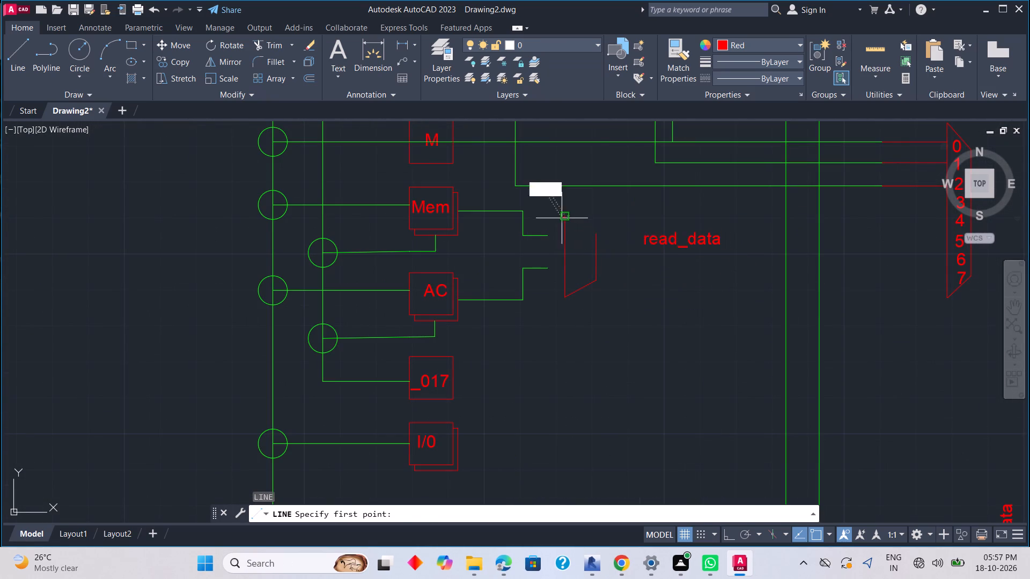
pyautogui.click(597, 237)
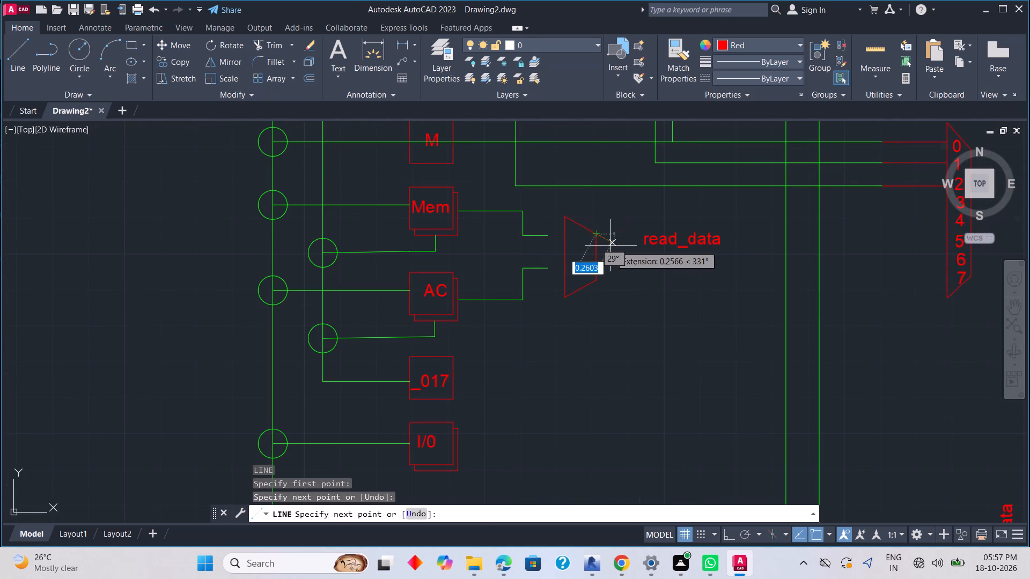
pyautogui.press('Escape')
# Draw a short red line from the Mem block's wire end to the small multiplexer's vertical input edge.
pyautogui.press('l')
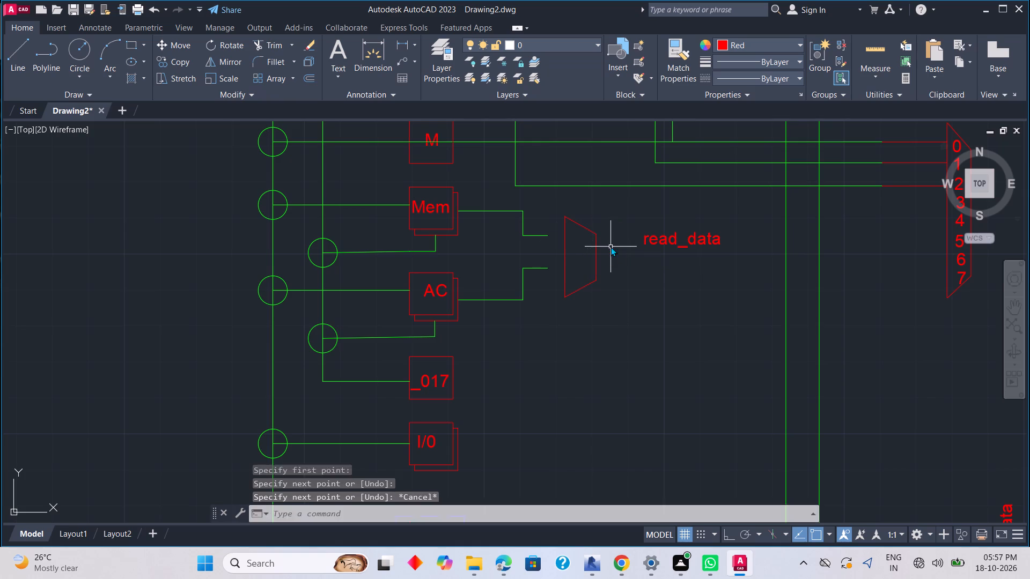
pyautogui.press('space')
pyautogui.click(547, 236)
pyautogui.click(565, 235)
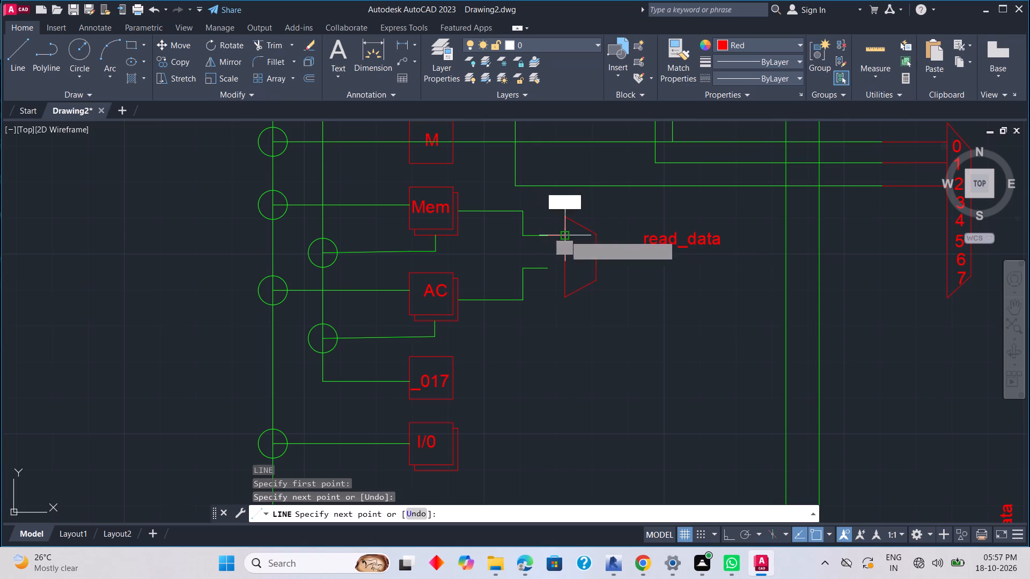
pyautogui.press('Escape')
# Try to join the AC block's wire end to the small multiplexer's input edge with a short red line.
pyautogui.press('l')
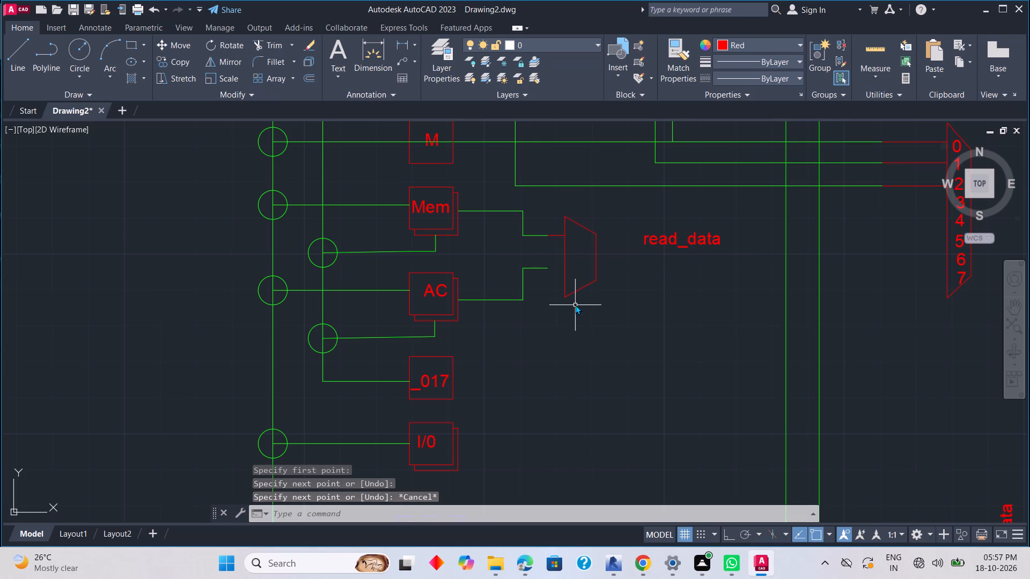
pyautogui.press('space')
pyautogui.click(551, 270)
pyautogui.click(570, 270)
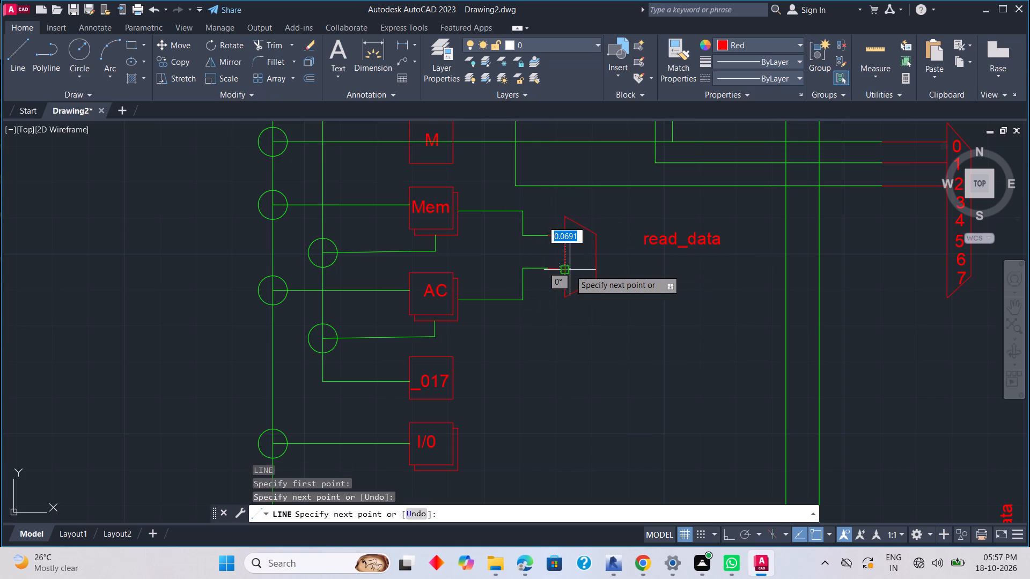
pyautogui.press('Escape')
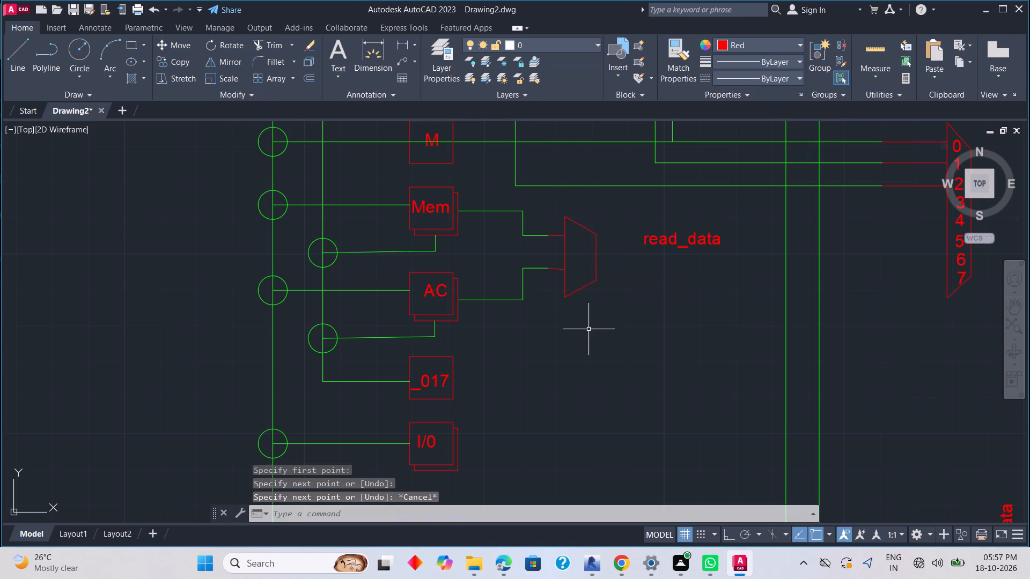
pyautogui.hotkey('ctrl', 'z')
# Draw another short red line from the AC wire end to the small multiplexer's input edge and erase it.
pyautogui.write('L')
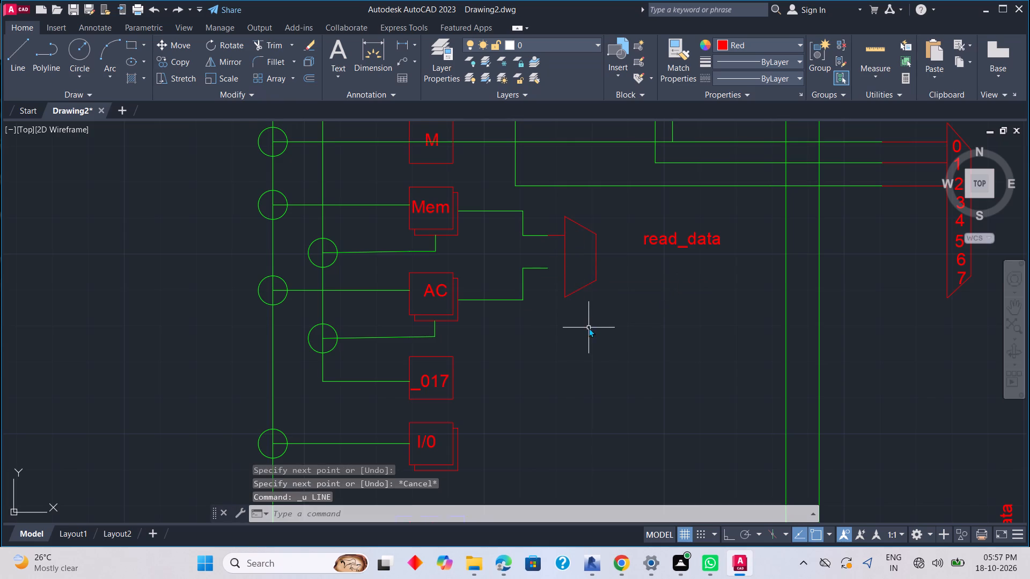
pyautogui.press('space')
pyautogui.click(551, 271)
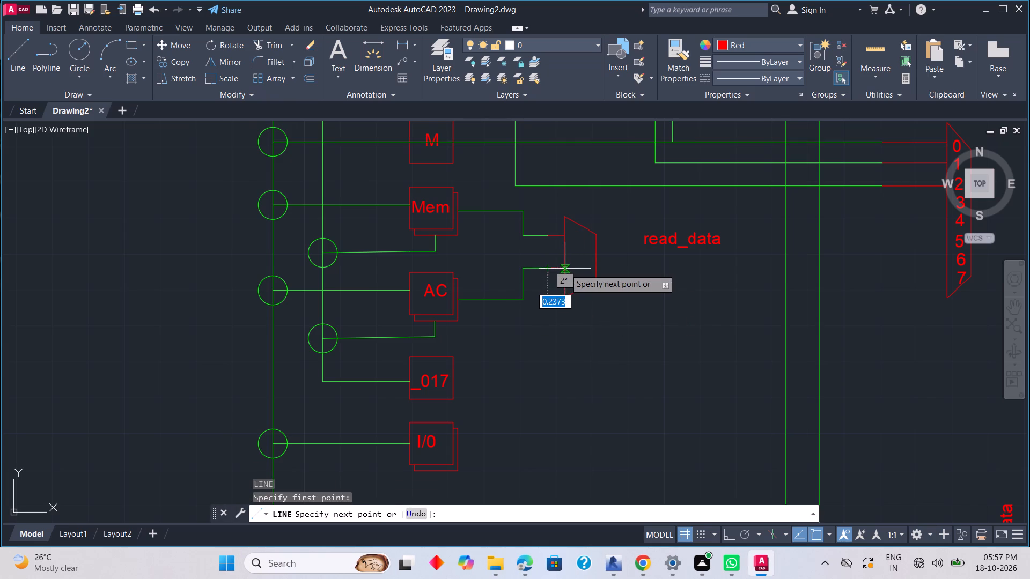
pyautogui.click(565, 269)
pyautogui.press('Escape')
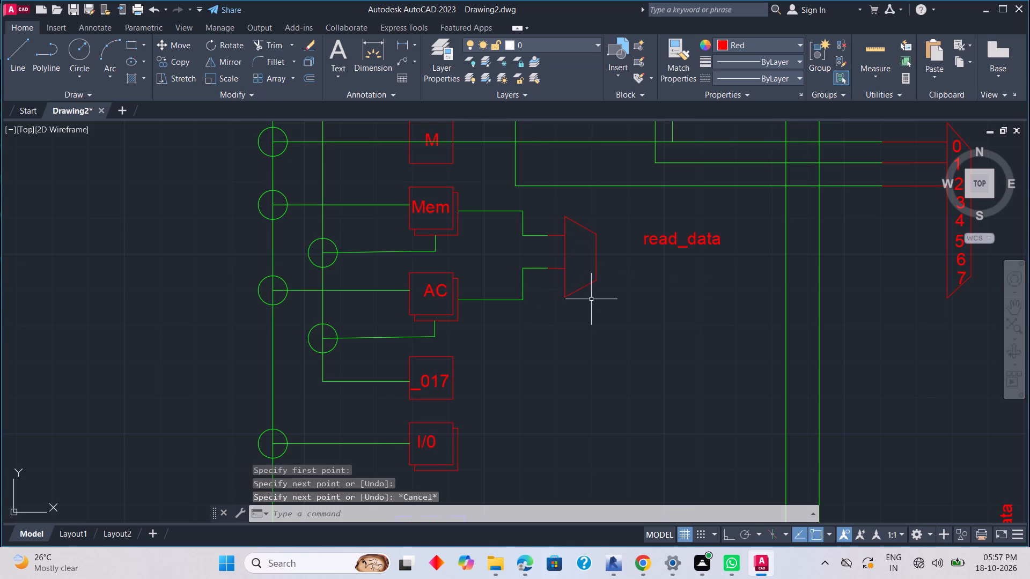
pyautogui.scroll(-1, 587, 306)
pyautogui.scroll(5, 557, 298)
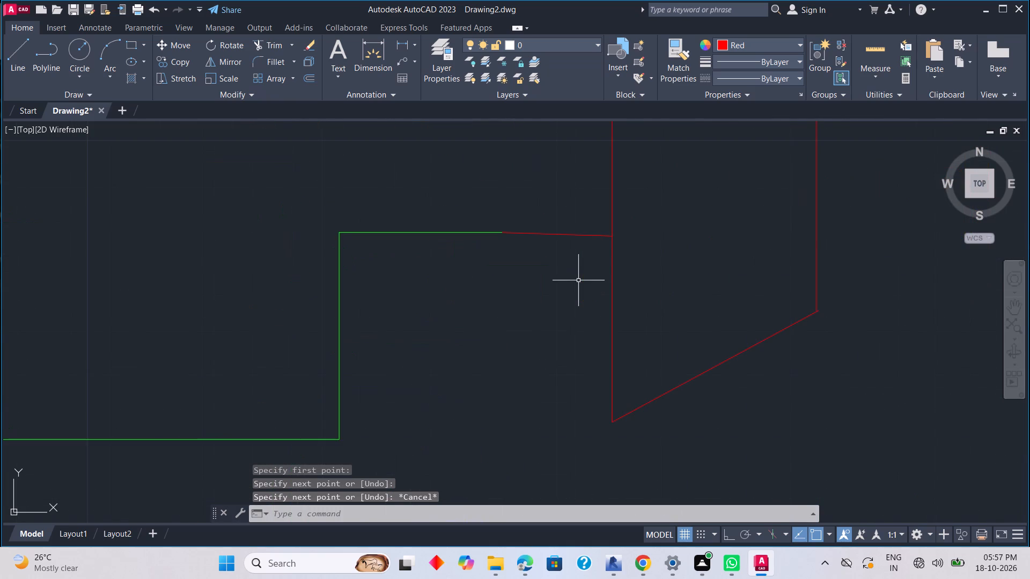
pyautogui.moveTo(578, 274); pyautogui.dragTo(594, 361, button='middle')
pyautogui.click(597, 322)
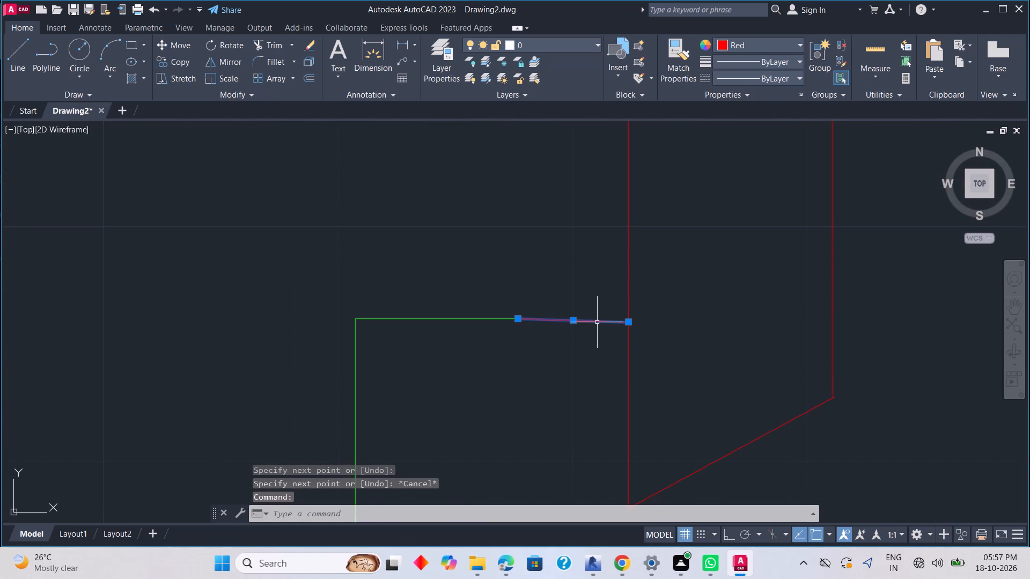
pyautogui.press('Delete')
# Draw a near-horizontal red line from the AC block's wire end to the small multiplexer's vertical input edge.
pyautogui.write('L')
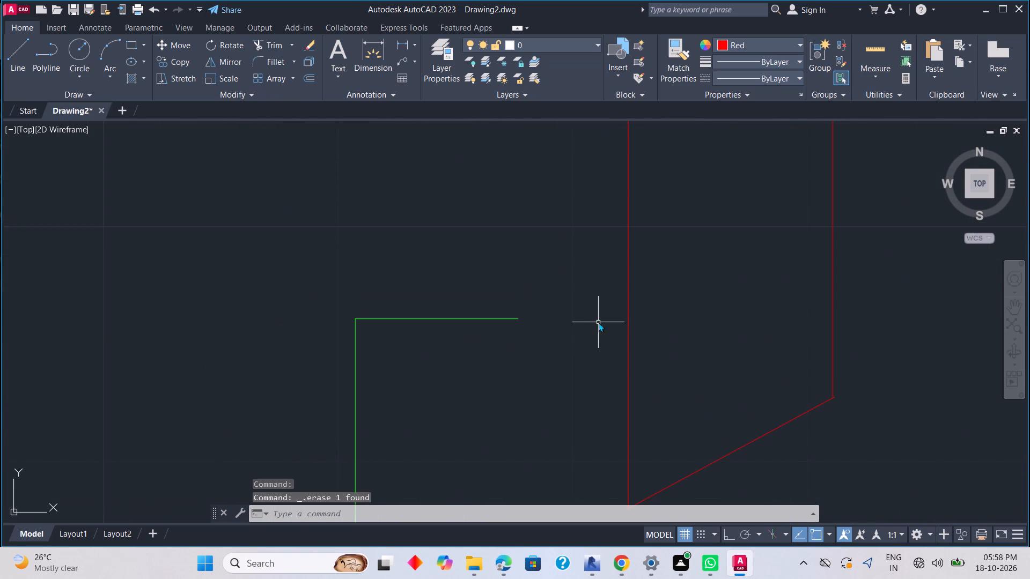
pyautogui.press('space')
pyautogui.click(515, 319)
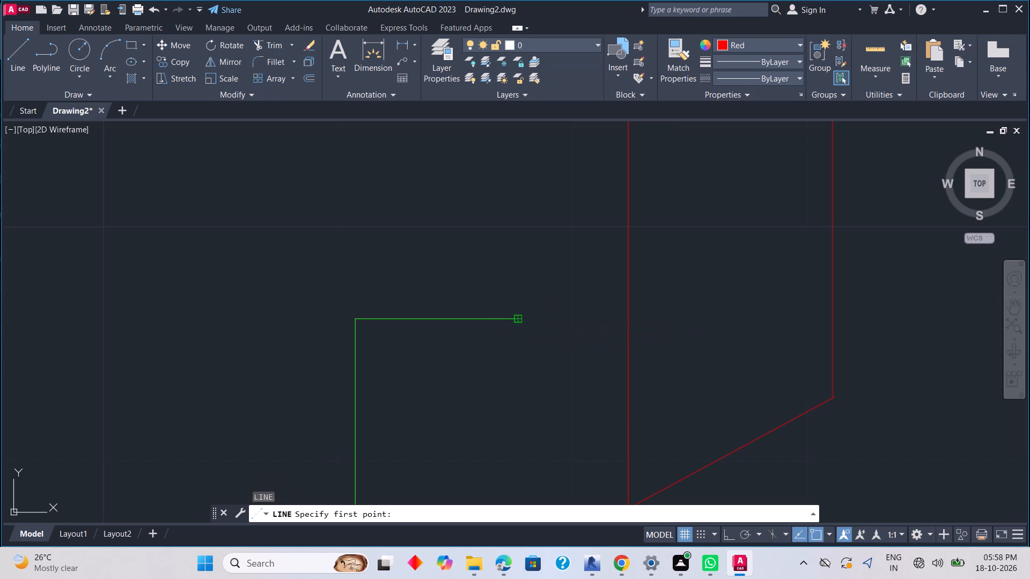
pyautogui.click(631, 317)
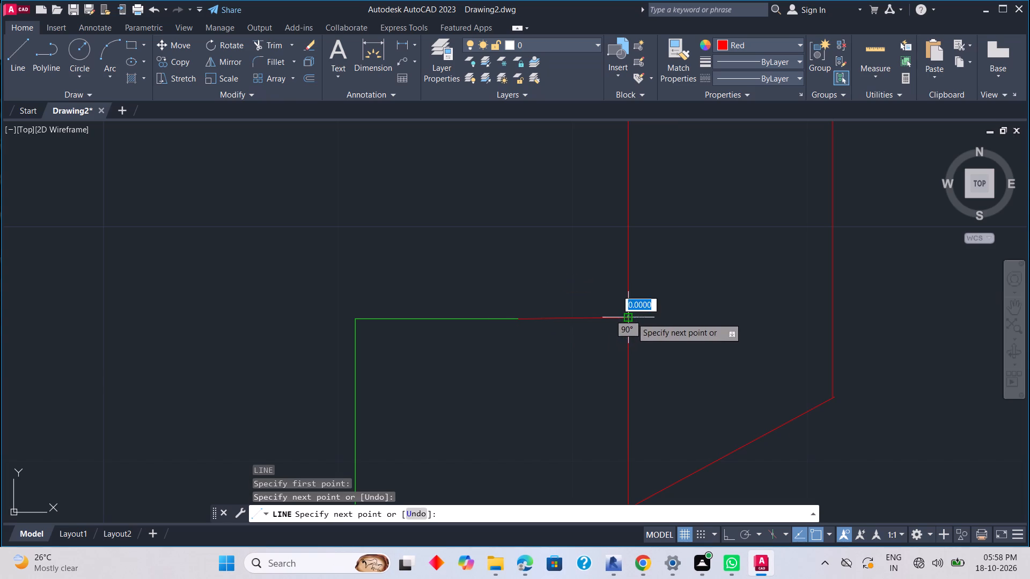
pyautogui.press('Escape')
# Move the rotated 0 and 1 labels from beside mem_read_data to the empty space just below the small read_data multiplexer.
pyautogui.scroll(-3, 654, 357)
pyautogui.middleClick(676, 417)
pyautogui.scroll(-1, 676, 417)
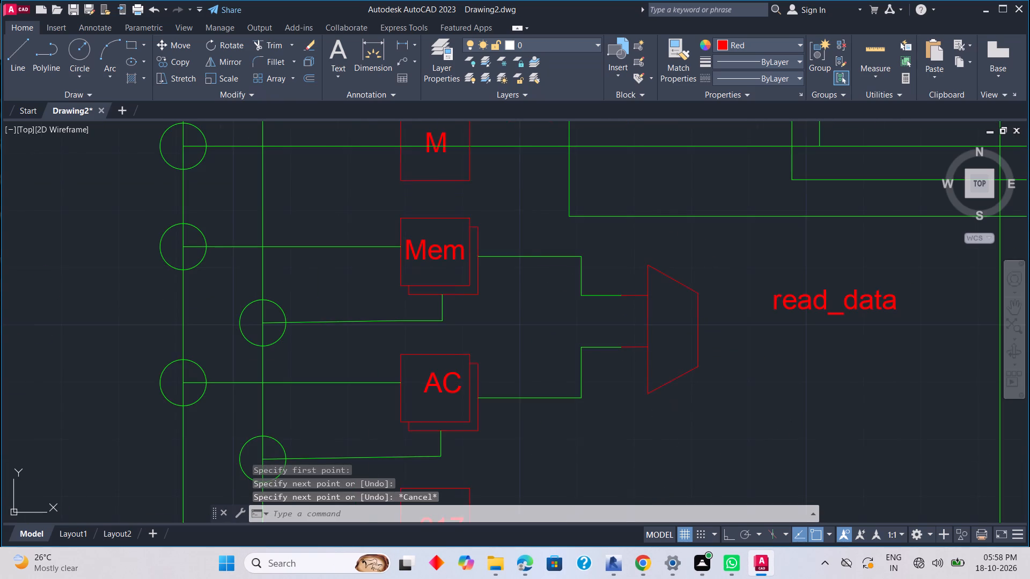
pyautogui.scroll(-2, 676, 417)
pyautogui.moveTo(680, 434); pyautogui.dragTo(601, 307, button='middle')
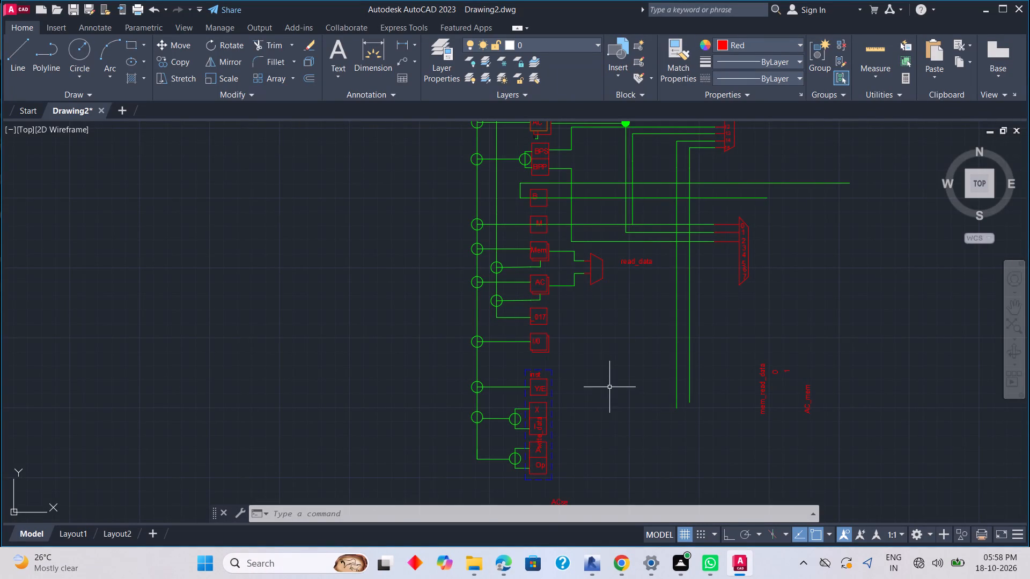
pyautogui.moveTo(609, 388); pyautogui.dragTo(606, 302, button='middle')
pyautogui.moveTo(803, 308); pyautogui.dragTo(799, 313, button='middle')
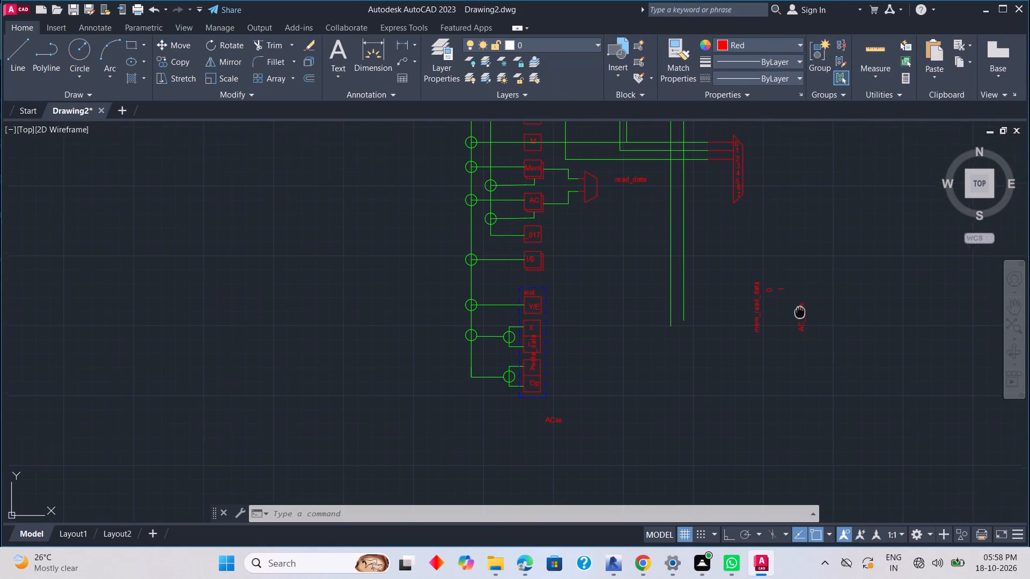
pyautogui.moveTo(799, 313); pyautogui.dragTo(771, 326, button='middle')
pyautogui.scroll(1, 750, 322)
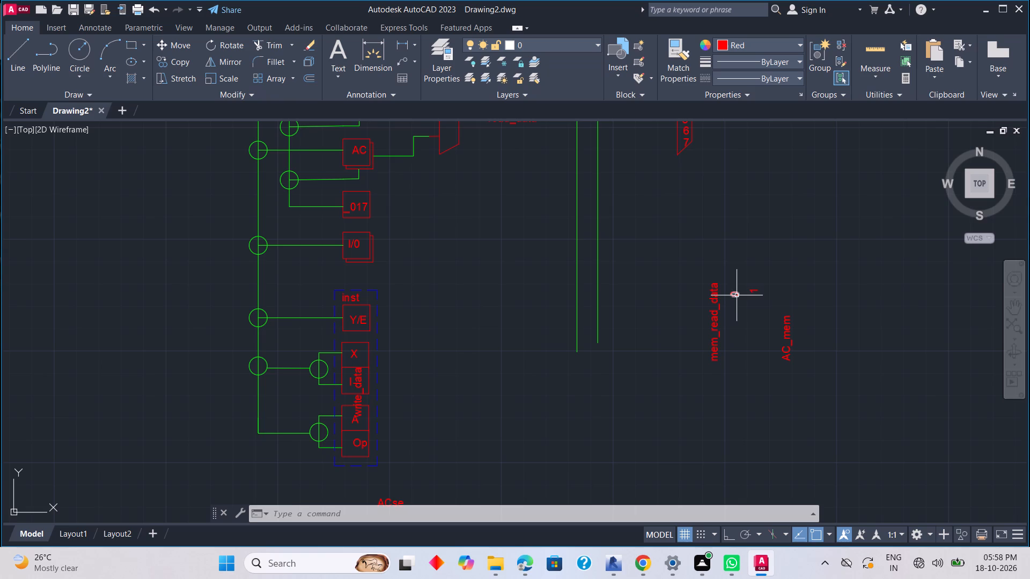
pyautogui.click(738, 294)
pyautogui.click(755, 291)
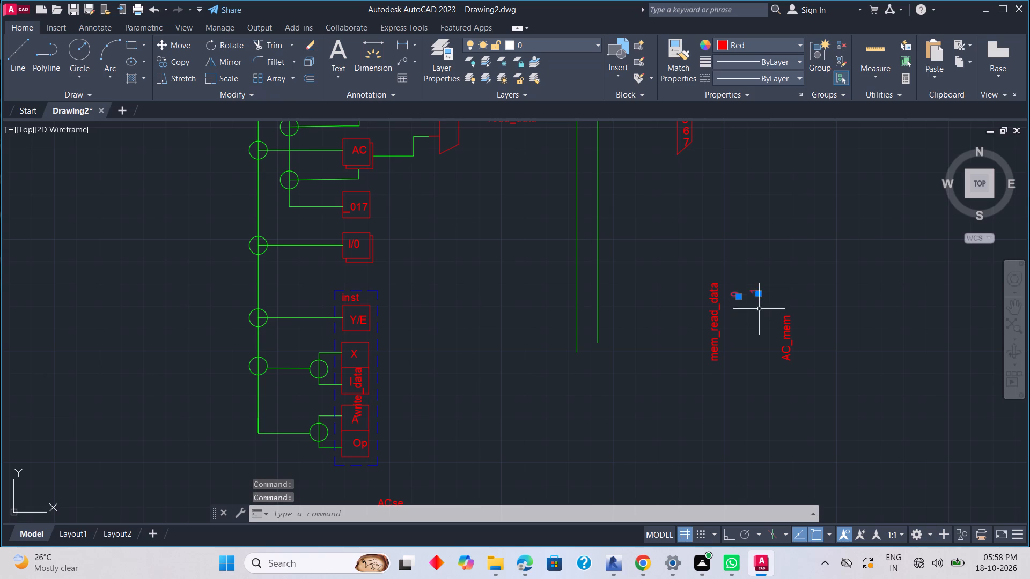
pyautogui.rightClick(759, 310)
pyautogui.click(797, 318)
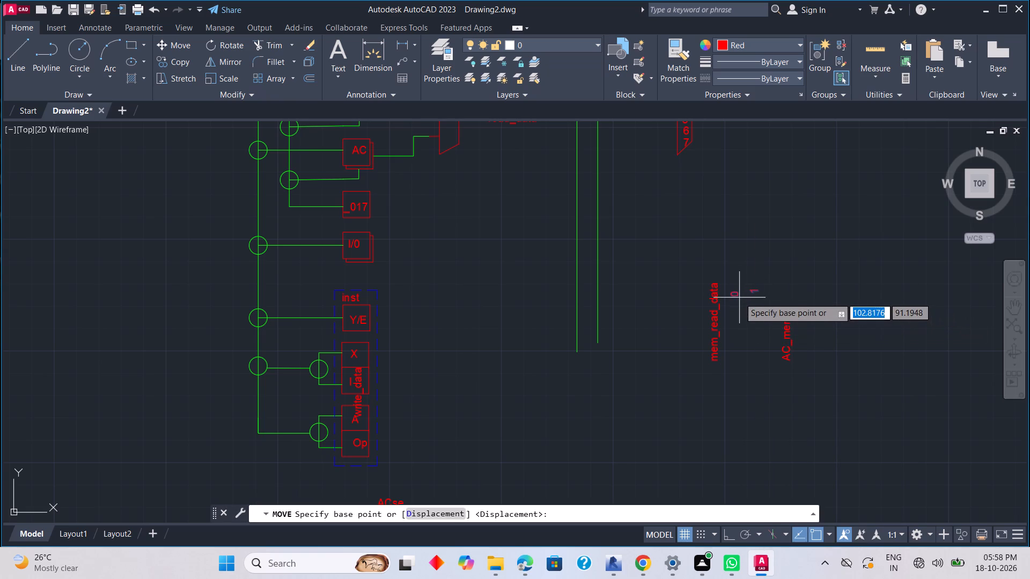
pyautogui.click(732, 294)
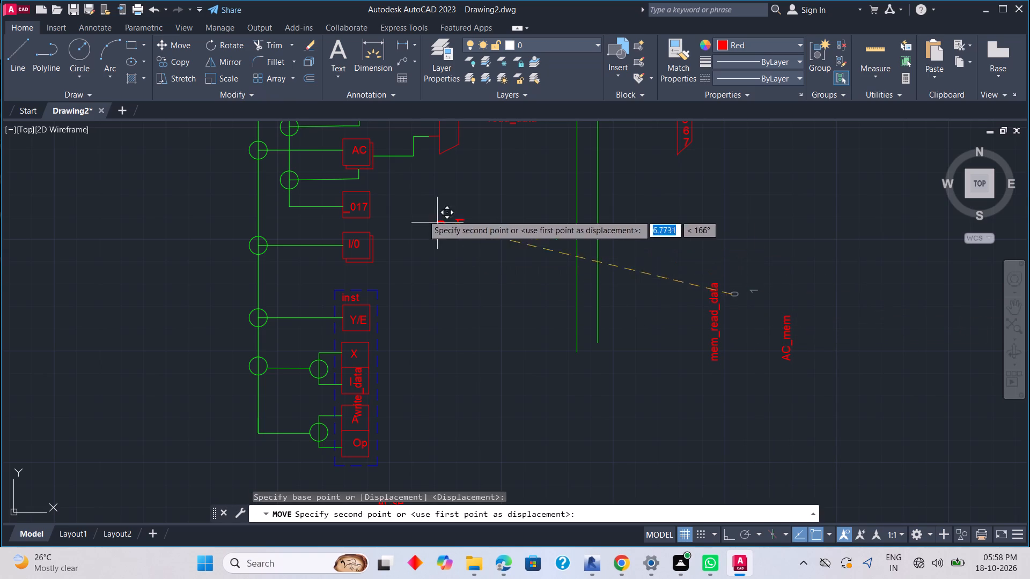
pyautogui.moveTo(379, 177); pyautogui.dragTo(428, 302, button='middle')
pyautogui.click(491, 313)
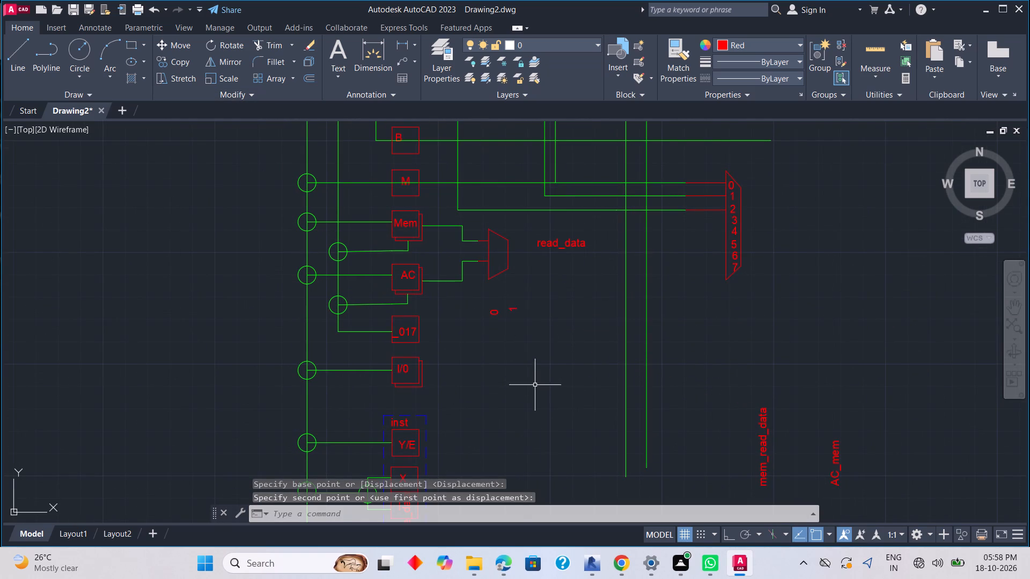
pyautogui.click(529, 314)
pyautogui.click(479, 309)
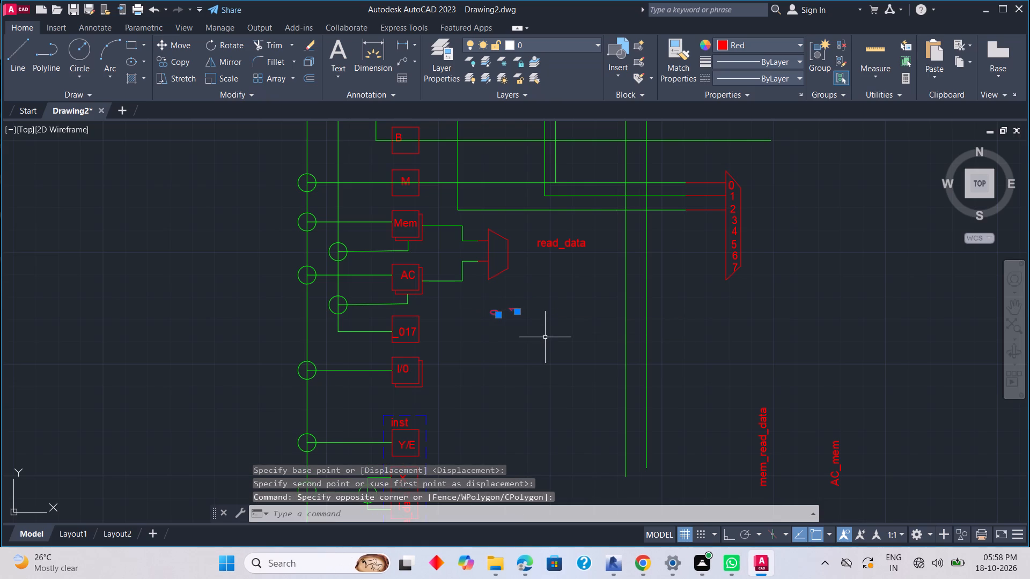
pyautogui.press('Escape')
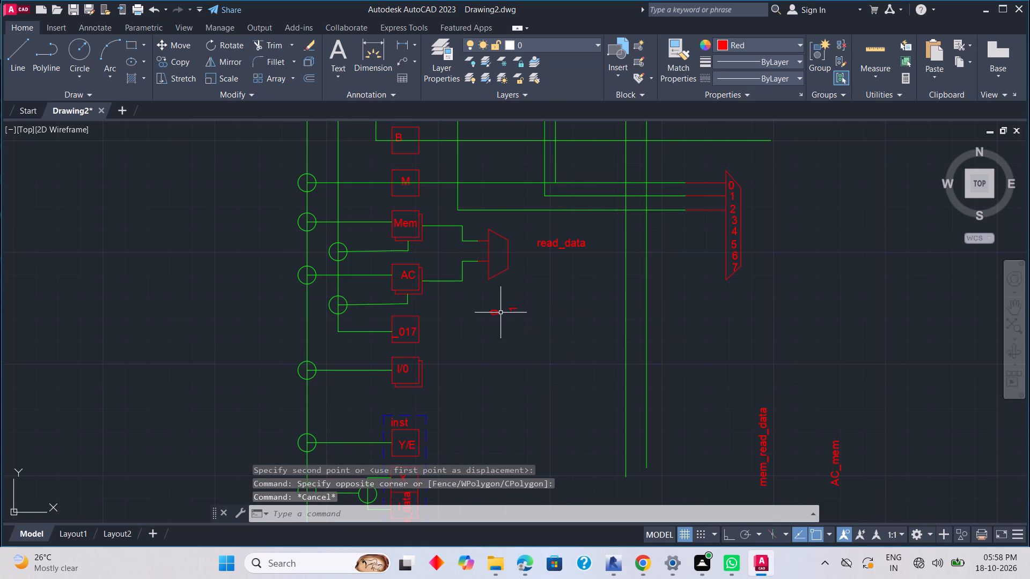
# Rotate the 0 label below the small multiplexer so that it reads upright, using Ortho.
pyautogui.click(500, 313)
pyautogui.rightClick(516, 326)
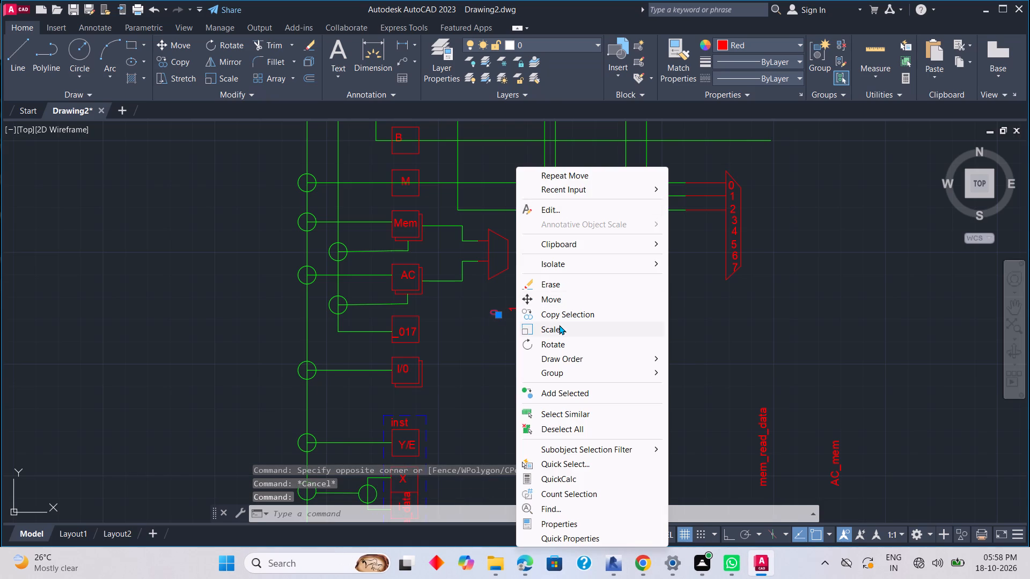
pyautogui.click(554, 345)
pyautogui.moveTo(489, 314); pyautogui.dragTo(490, 309)
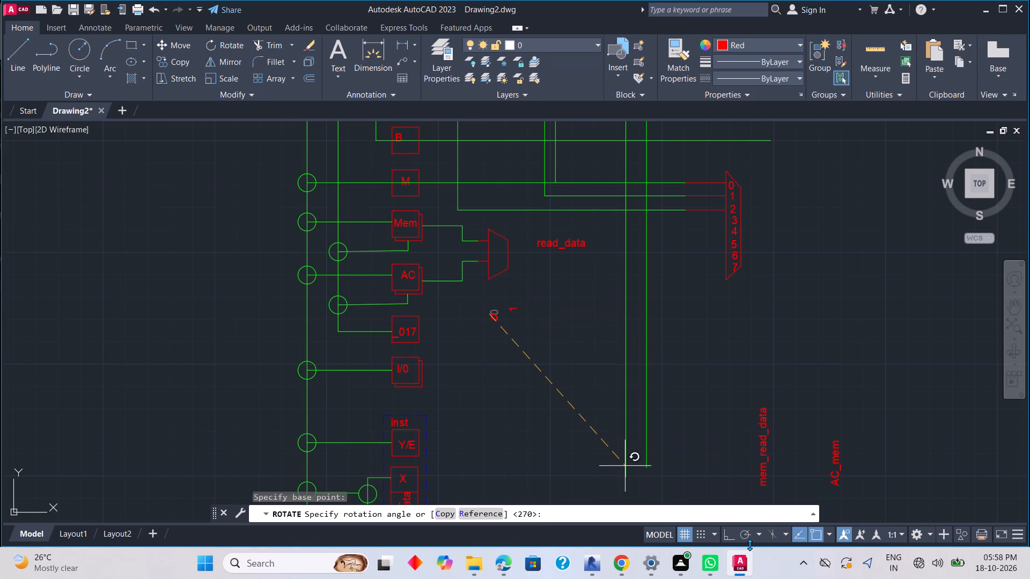
pyautogui.click(732, 533)
pyautogui.click(550, 458)
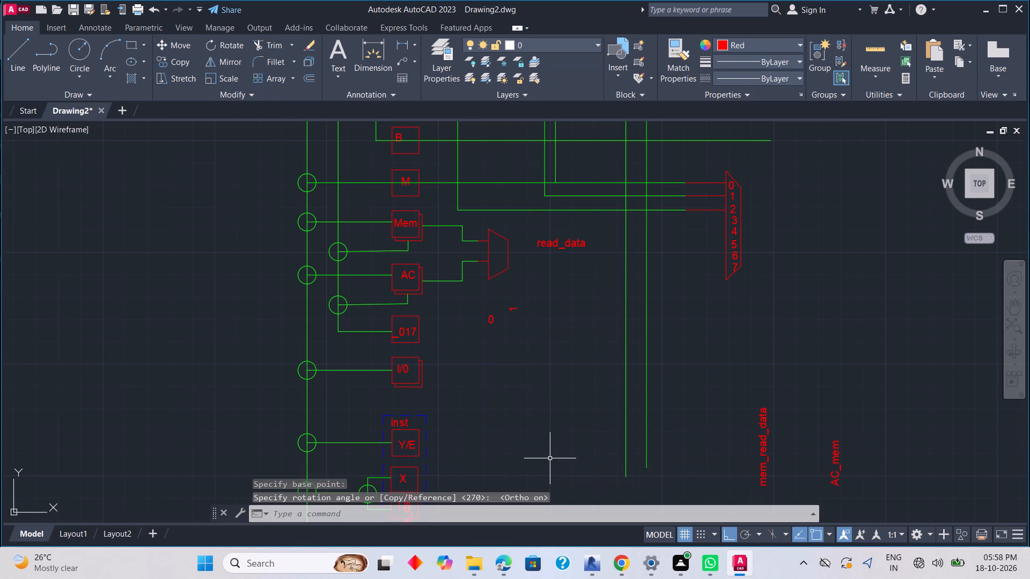
# Move the upright 0 label inside the small read_data multiplexer, beside its upper input, with Ortho off.
pyautogui.click(491, 323)
pyautogui.rightClick(511, 334)
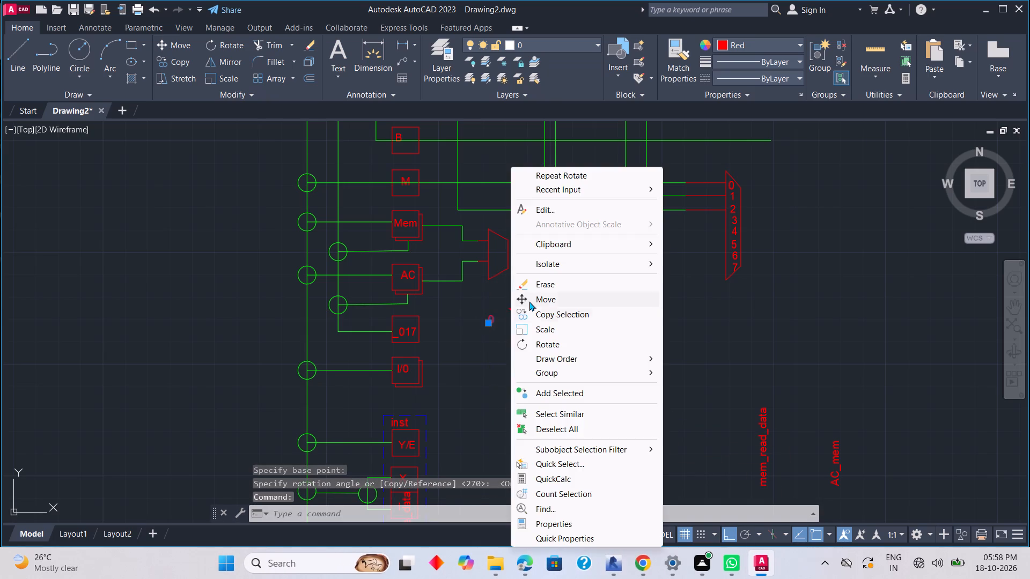
pyautogui.click(534, 301)
pyautogui.click(490, 316)
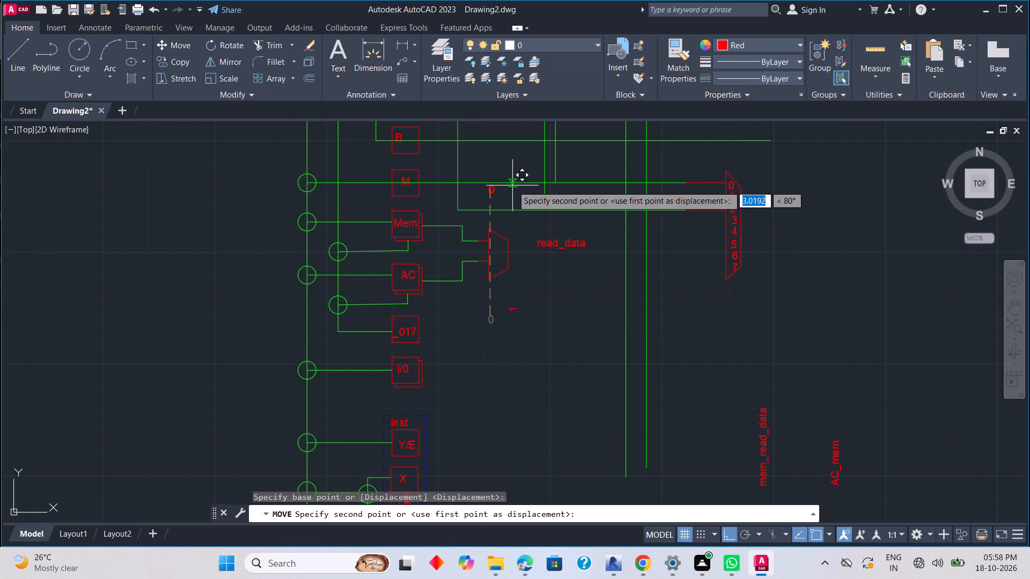
pyautogui.scroll(3, 483, 252)
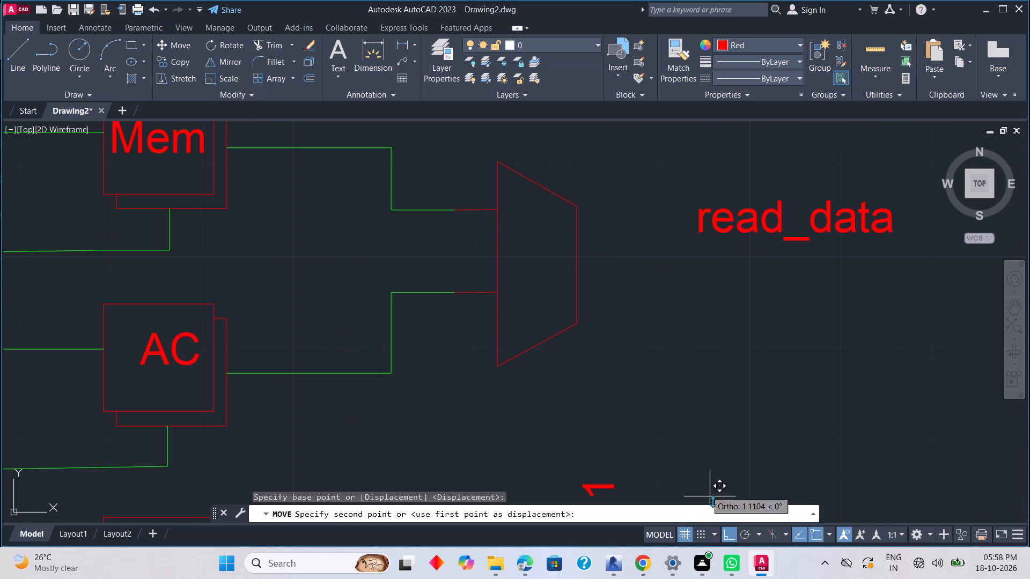
pyautogui.click(723, 531)
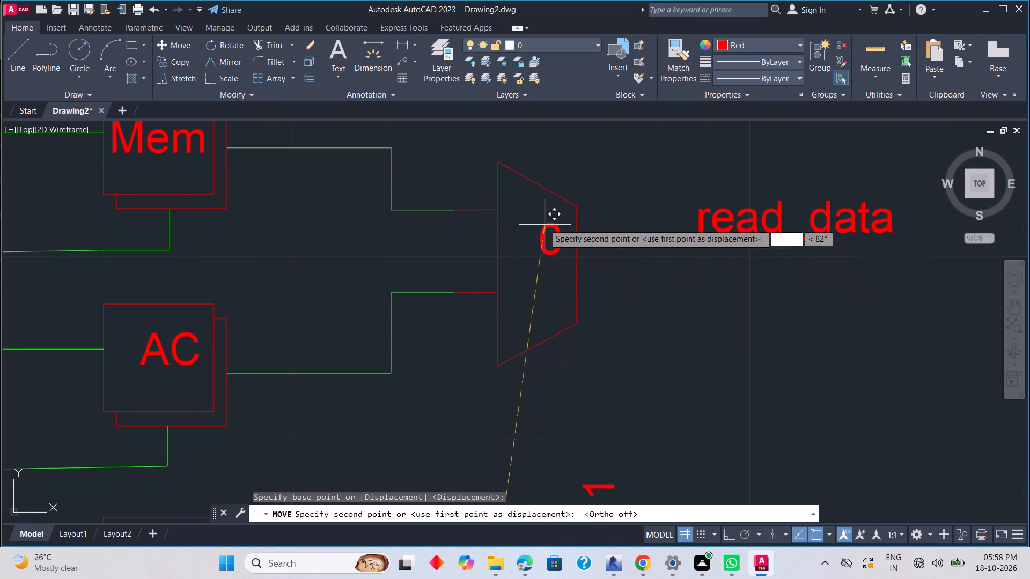
pyautogui.click(529, 195)
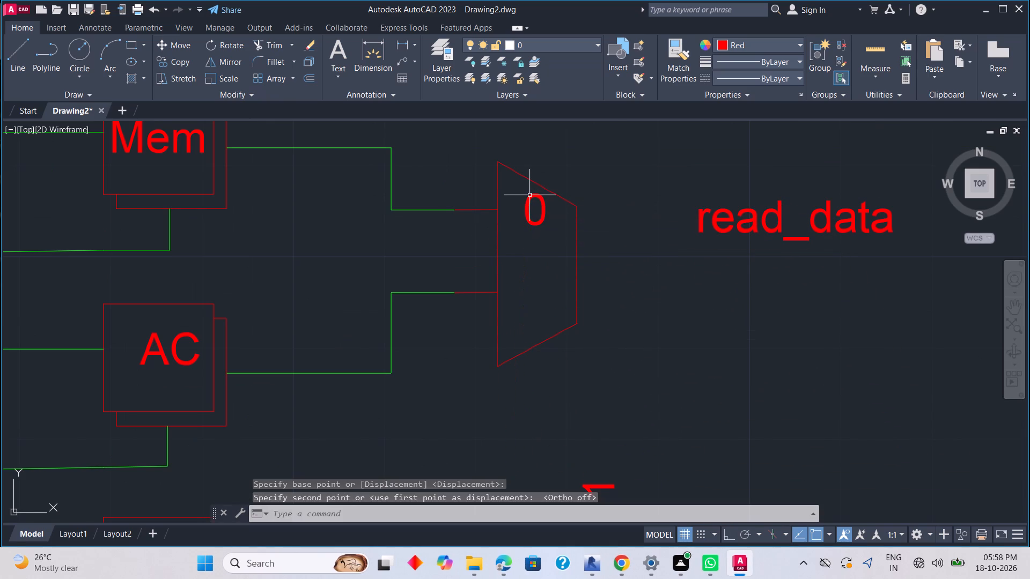
pyautogui.press('Escape')
# Rotate the 1 label below the small multiplexer so that it reads upright, using Ortho.
pyautogui.moveTo(636, 382); pyautogui.dragTo(613, 283, button='middle')
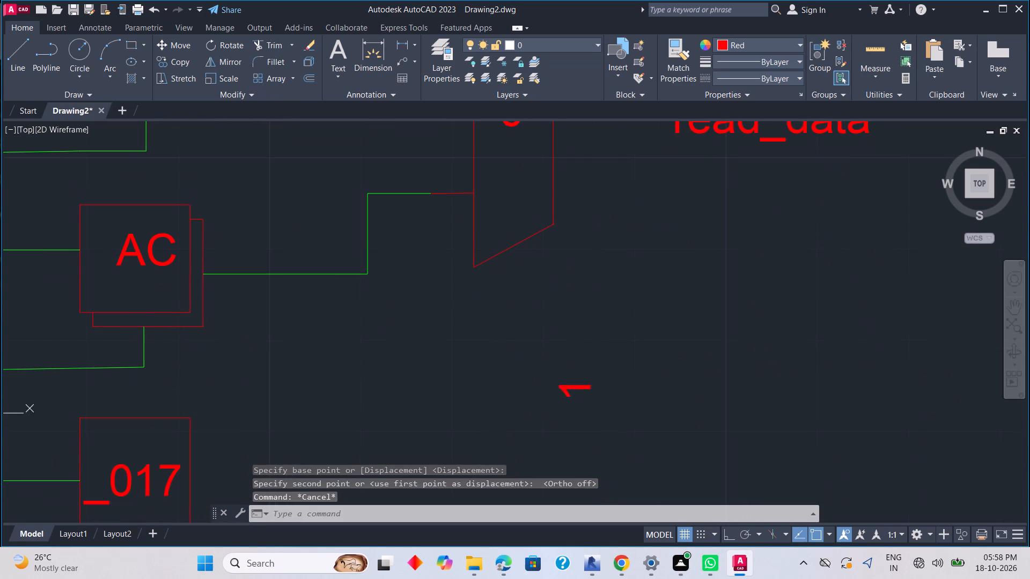
pyautogui.click(591, 389)
pyautogui.rightClick(654, 408)
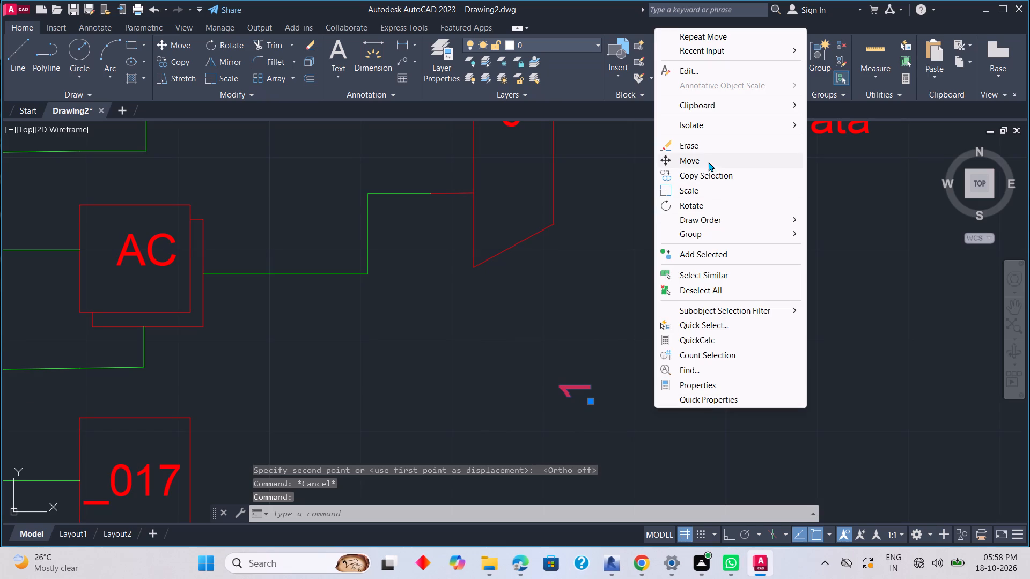
pyautogui.click(708, 206)
pyautogui.moveTo(590, 389); pyautogui.dragTo(589, 402)
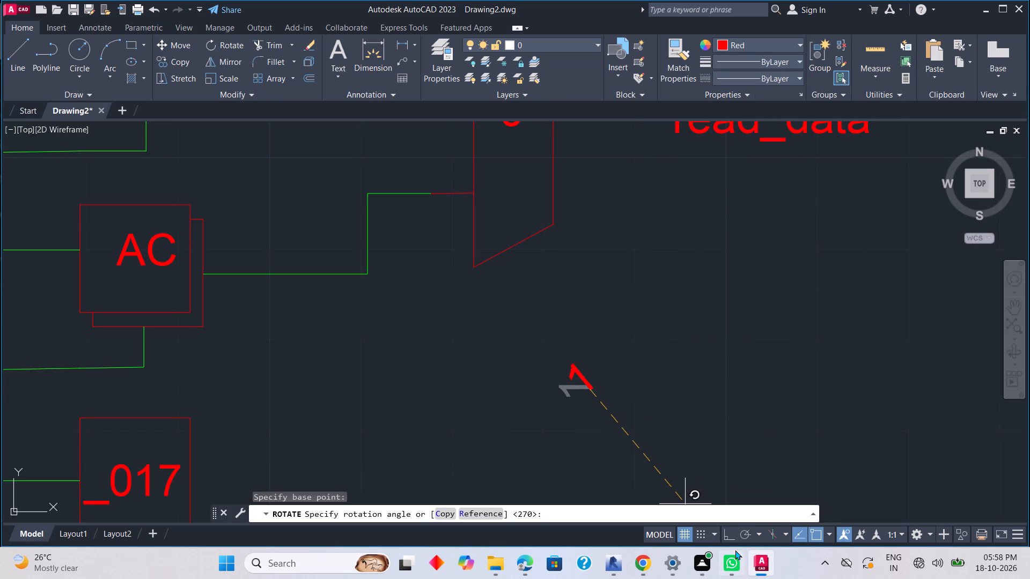
pyautogui.moveTo(729, 536); pyautogui.dragTo(724, 532)
pyautogui.click(678, 491)
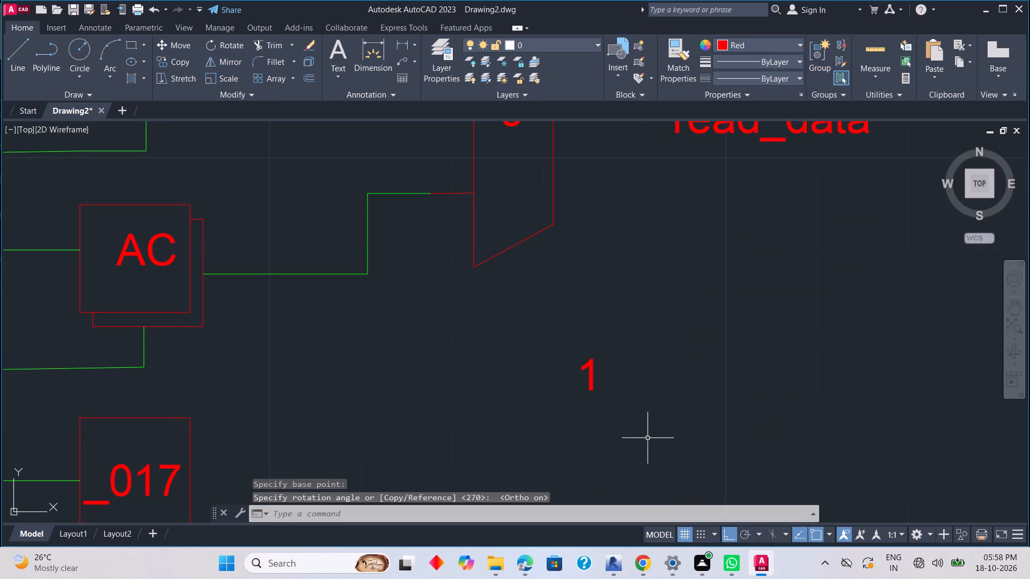
# Move the upright 1 label inside the small read_data multiplexer, beside its lower input, with Ortho off.
pyautogui.moveTo(725, 536); pyautogui.dragTo(723, 526)
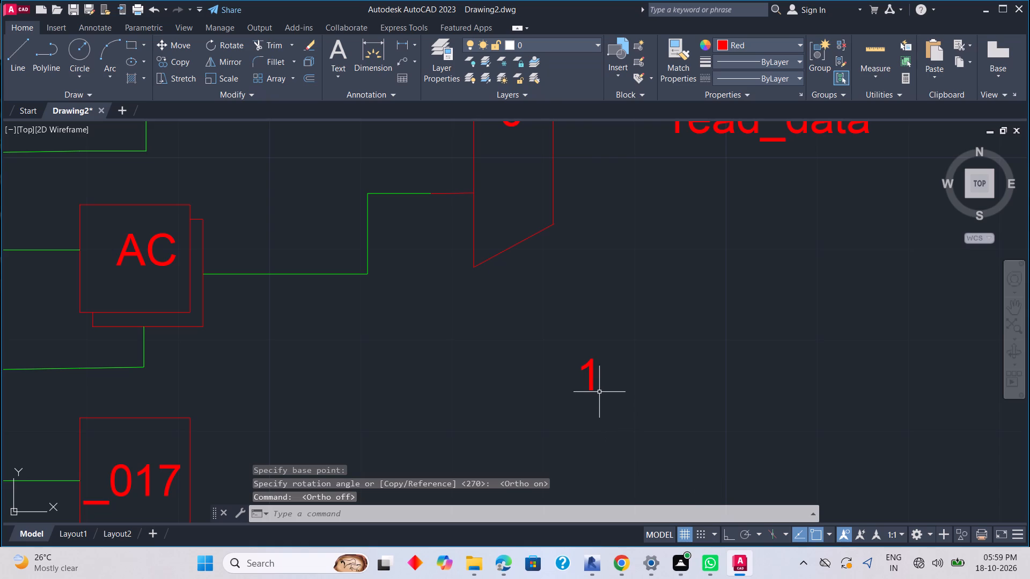
pyautogui.click(592, 390)
pyautogui.rightClick(650, 370)
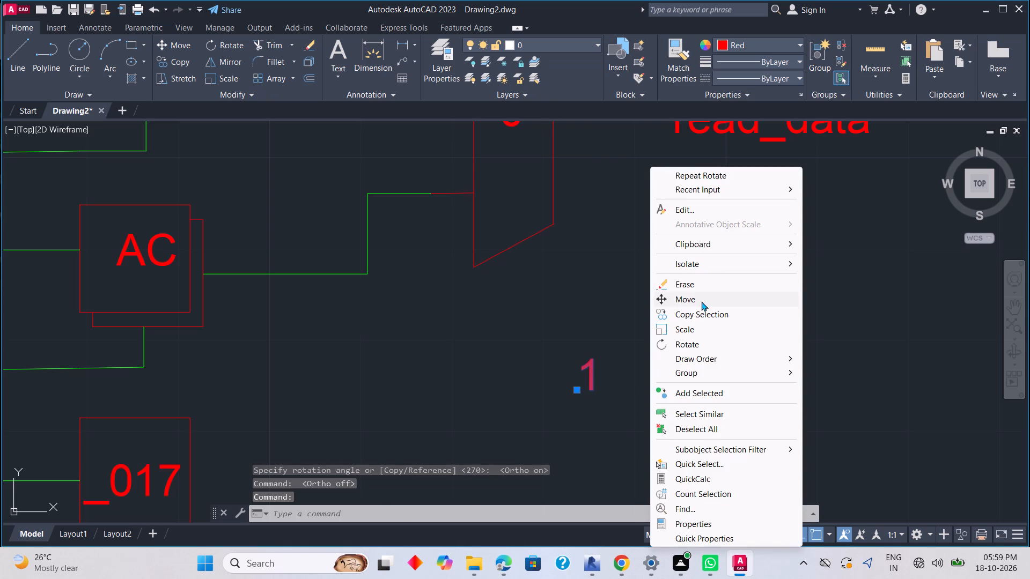
pyautogui.click(701, 301)
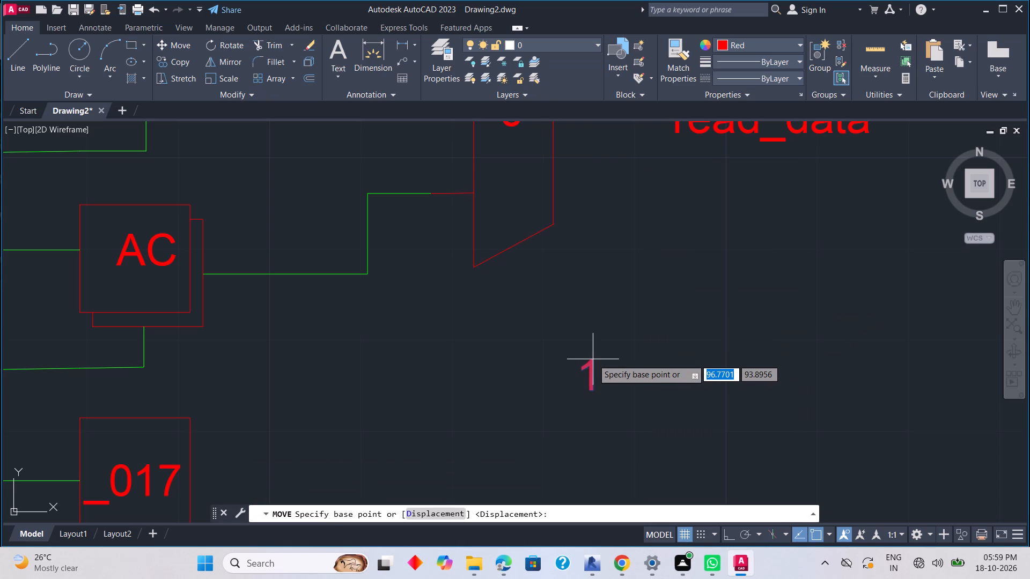
pyautogui.click(590, 359)
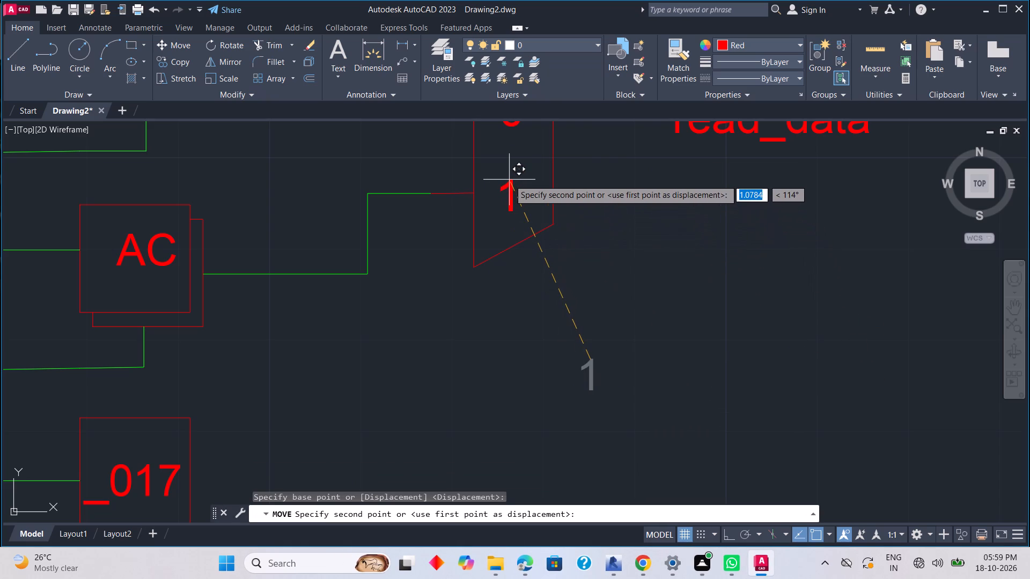
pyautogui.click(511, 174)
pyautogui.press('Escape')
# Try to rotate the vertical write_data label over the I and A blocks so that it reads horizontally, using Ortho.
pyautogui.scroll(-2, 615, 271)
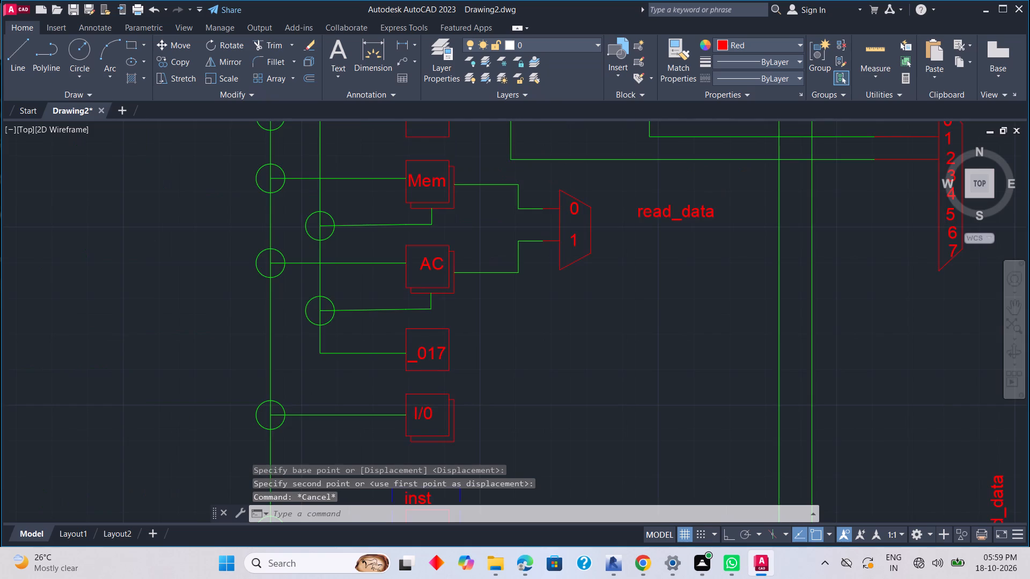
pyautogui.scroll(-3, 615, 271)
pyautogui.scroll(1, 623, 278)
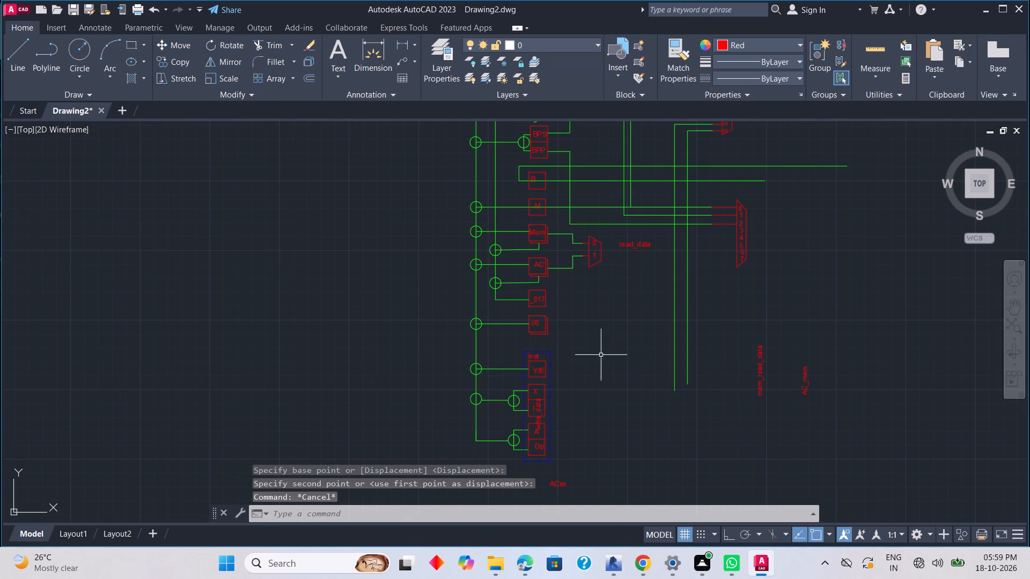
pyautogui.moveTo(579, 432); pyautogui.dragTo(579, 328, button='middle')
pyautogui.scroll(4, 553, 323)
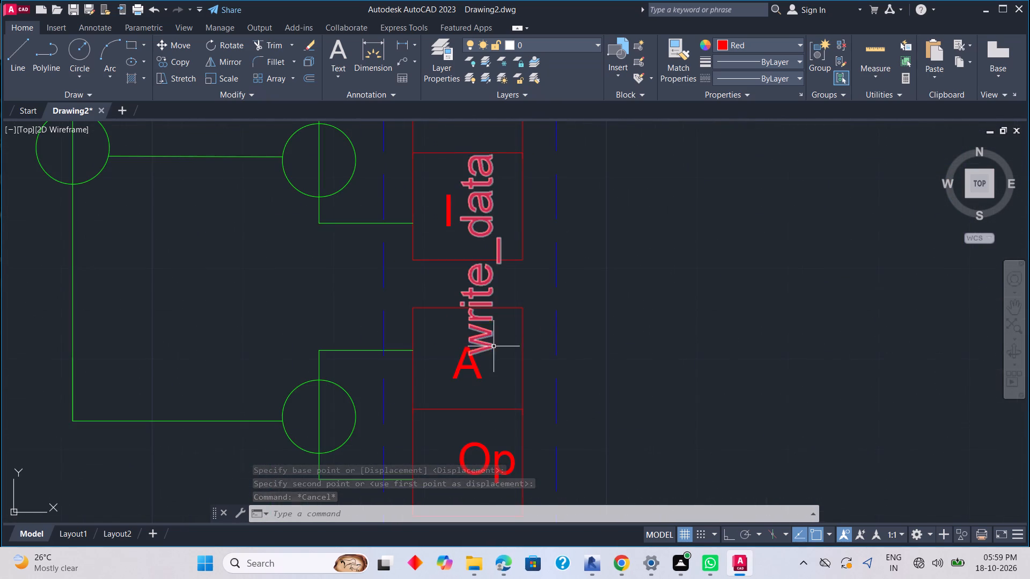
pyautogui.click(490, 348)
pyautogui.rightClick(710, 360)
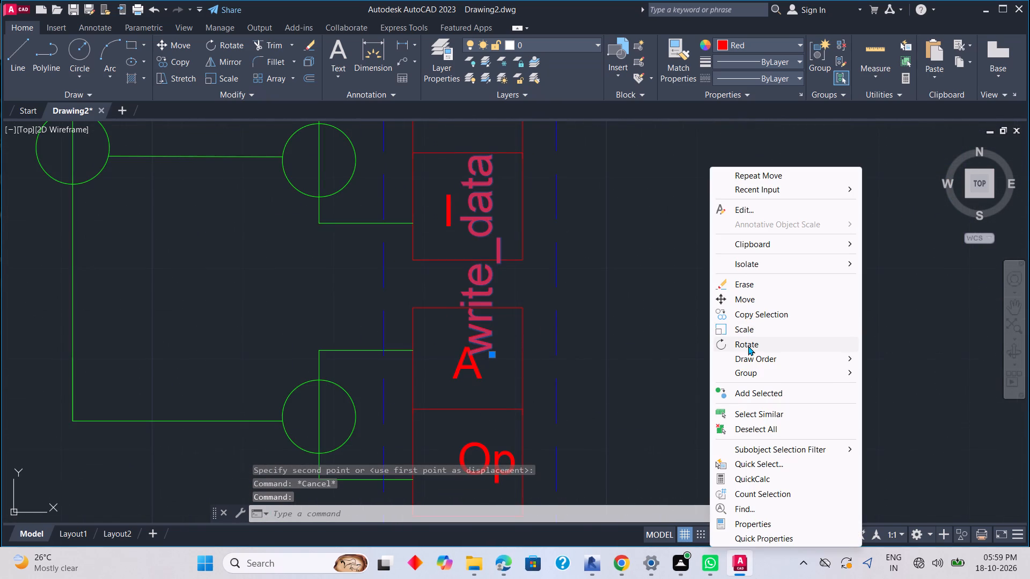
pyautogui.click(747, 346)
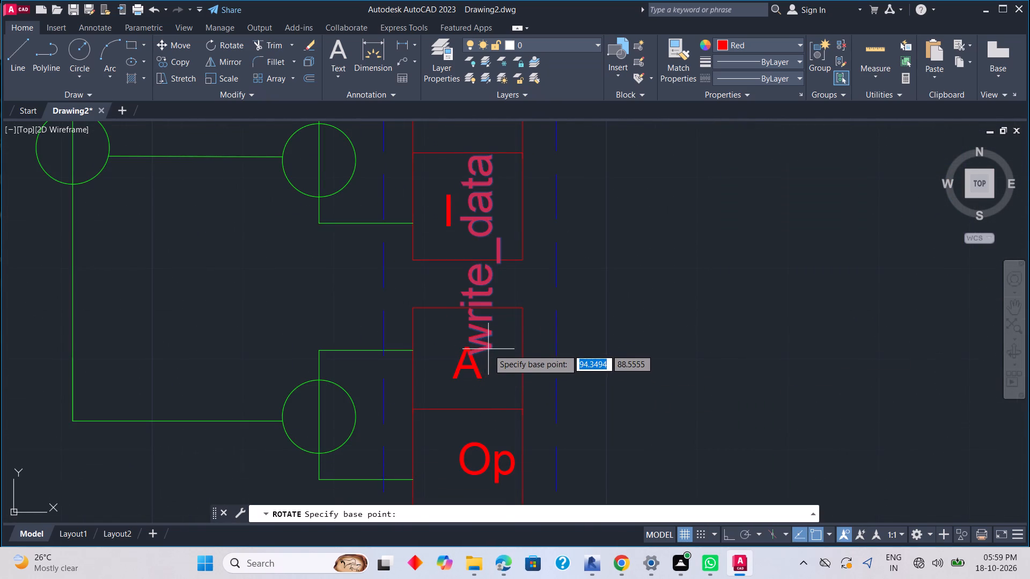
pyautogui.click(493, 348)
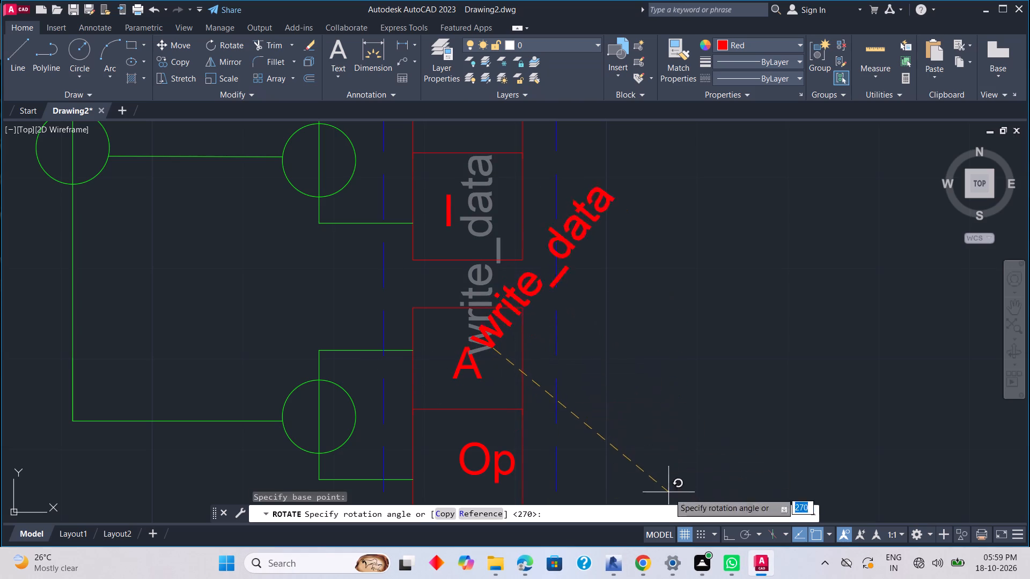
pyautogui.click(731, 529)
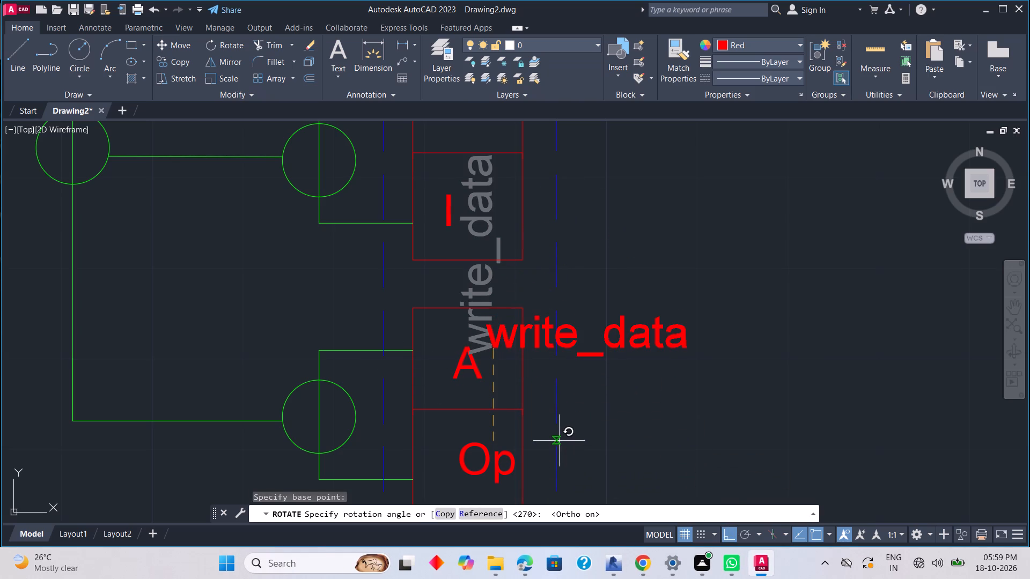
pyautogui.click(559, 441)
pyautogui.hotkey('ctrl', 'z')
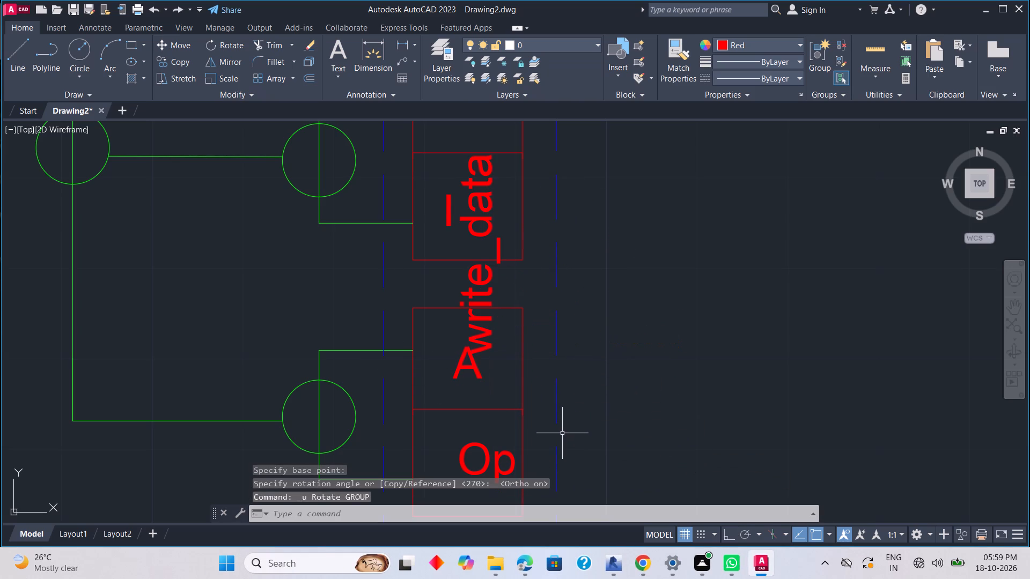
# Rotate the vertical write_data label about its lower end so that it reads horizontally, with Ortho on.
pyautogui.click(491, 348)
pyautogui.rightClick(678, 399)
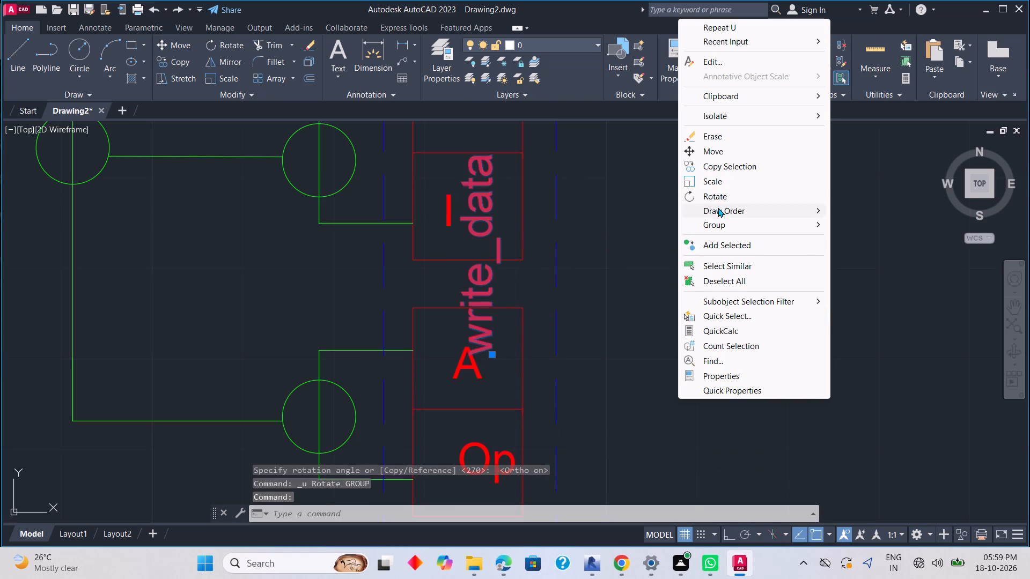
pyautogui.click(723, 195)
pyautogui.click(728, 530)
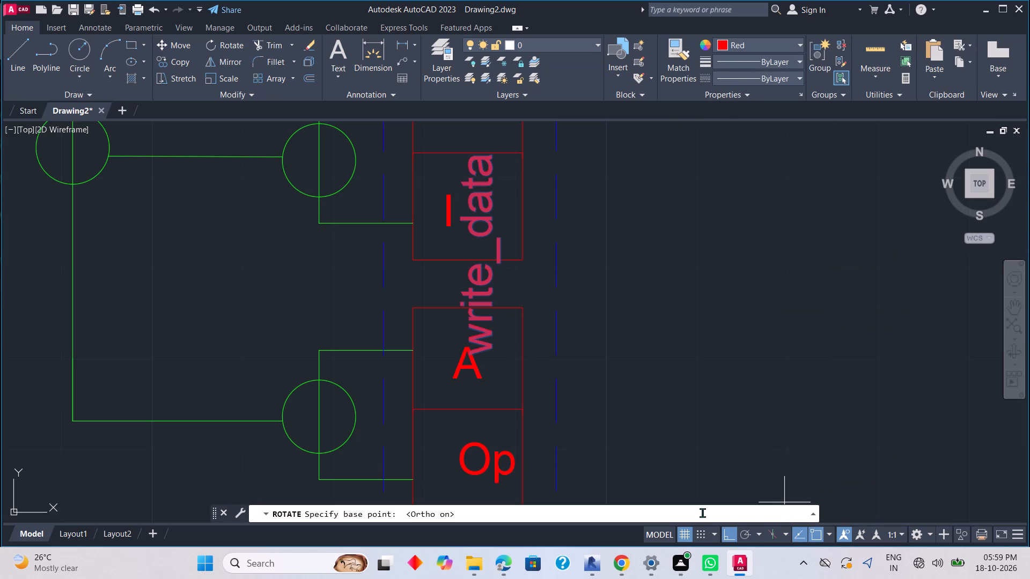
pyautogui.click(489, 347)
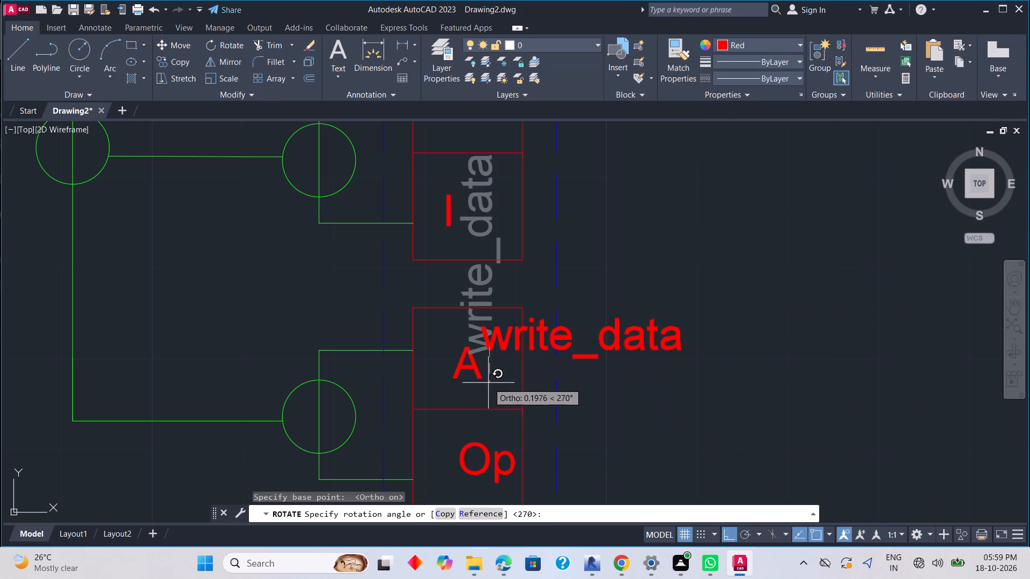
pyautogui.click(488, 383)
# Move the horizontal write_data label straight up onto the topmost green wire, above the uppermost A block.
pyautogui.click(660, 347)
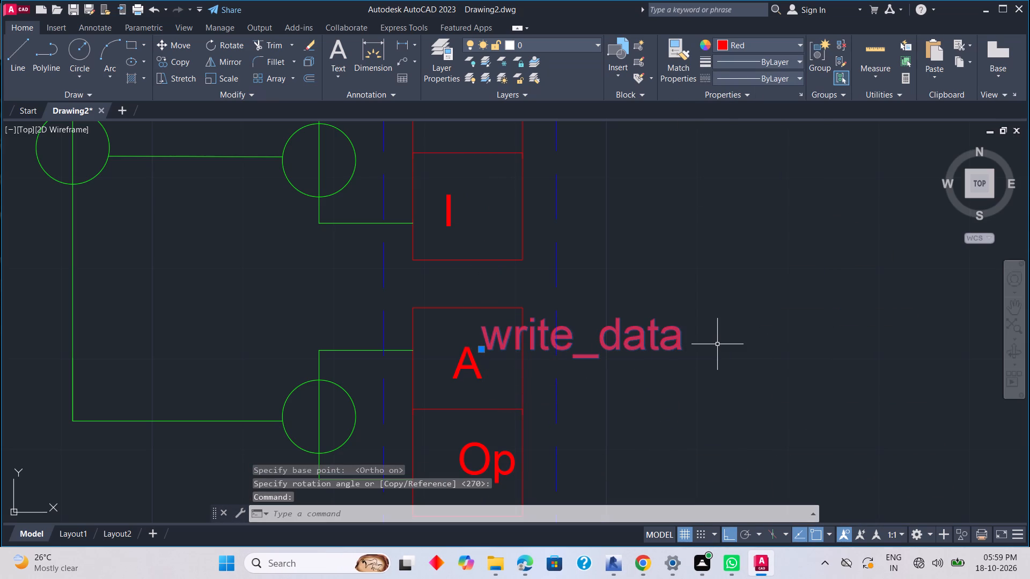
pyautogui.rightClick(717, 344)
pyautogui.click(762, 298)
pyautogui.click(490, 351)
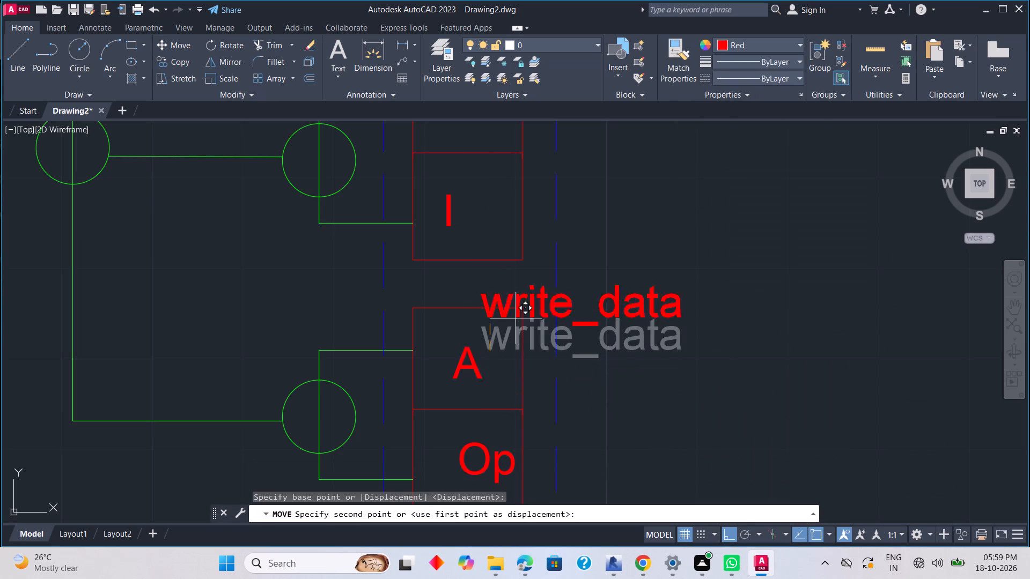
pyautogui.moveTo(576, 226); pyautogui.dragTo(564, 524, button='middle')
pyautogui.scroll(-4, 559, 450)
pyautogui.scroll(-3, 572, 400)
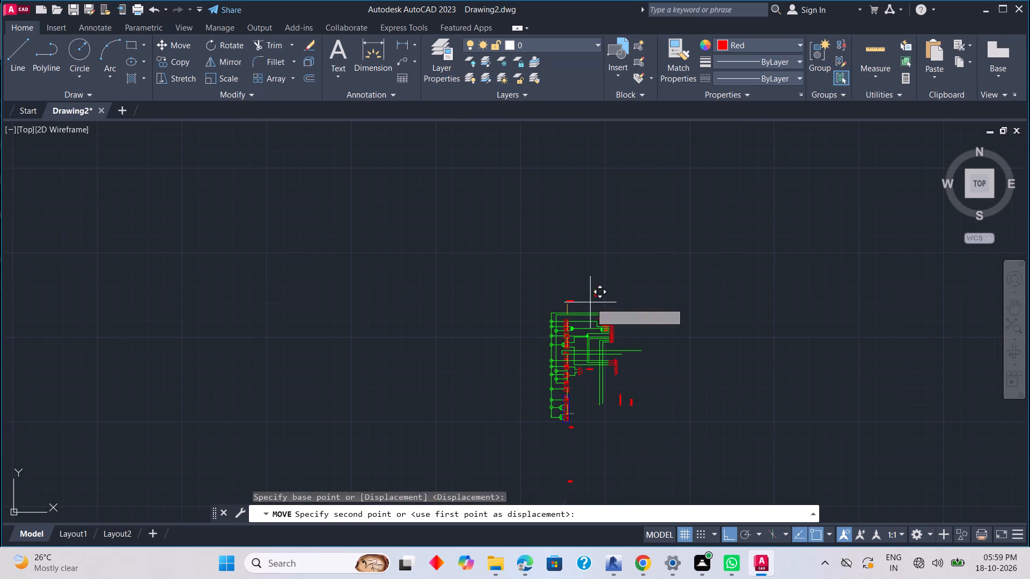
pyautogui.scroll(5, 579, 315)
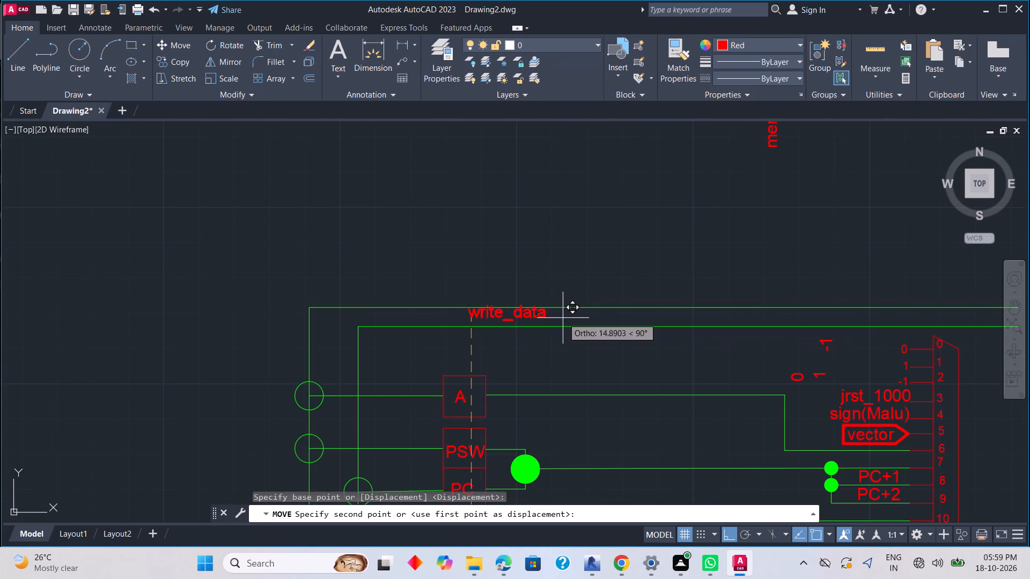
pyautogui.scroll(3, 521, 309)
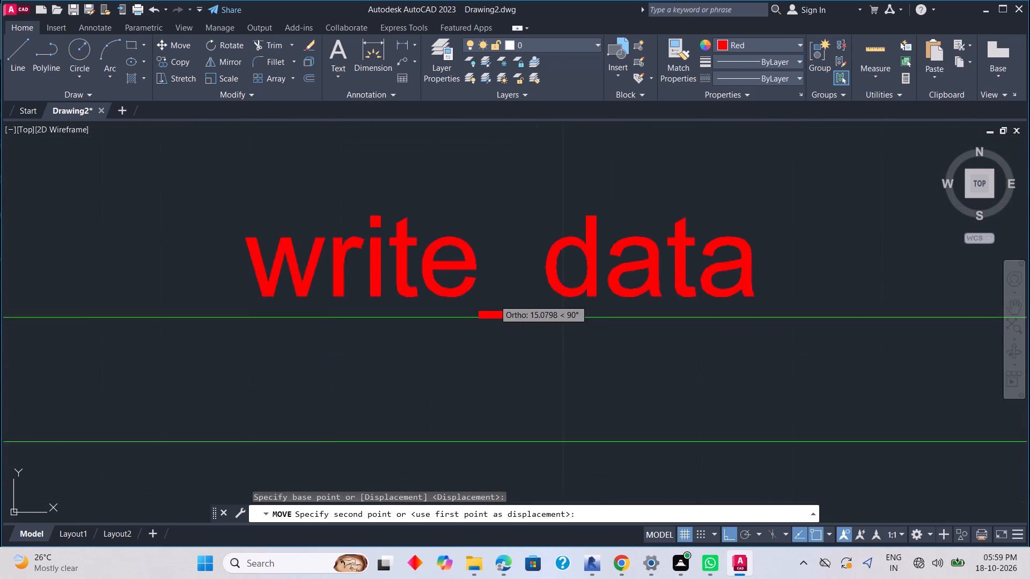
pyautogui.scroll(2, 494, 300)
pyautogui.click(496, 293)
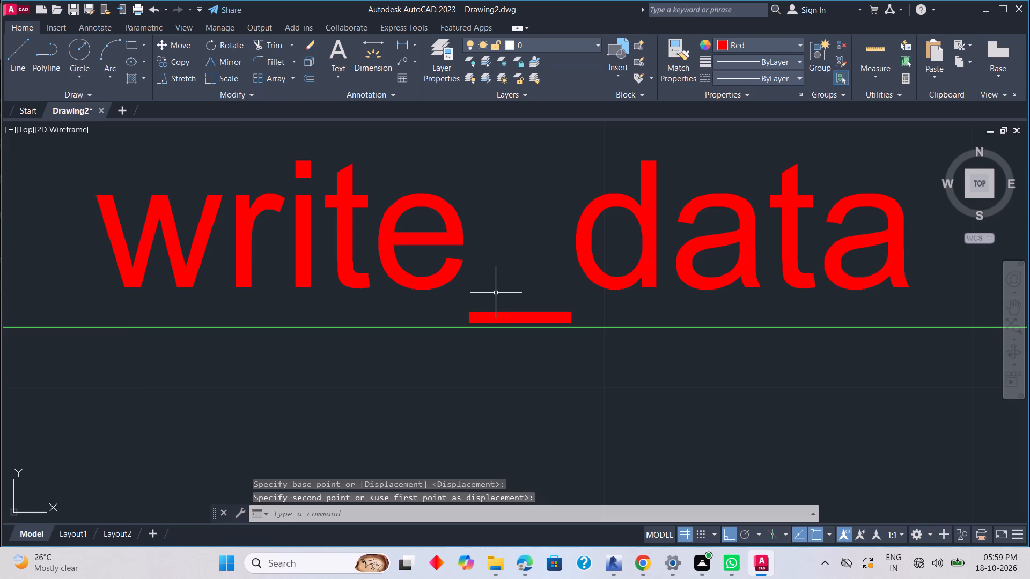
# Rotate the vertical mem_addr label above the diagram so that it reads horizontally, using Ortho.
pyautogui.scroll(-6, 540, 375)
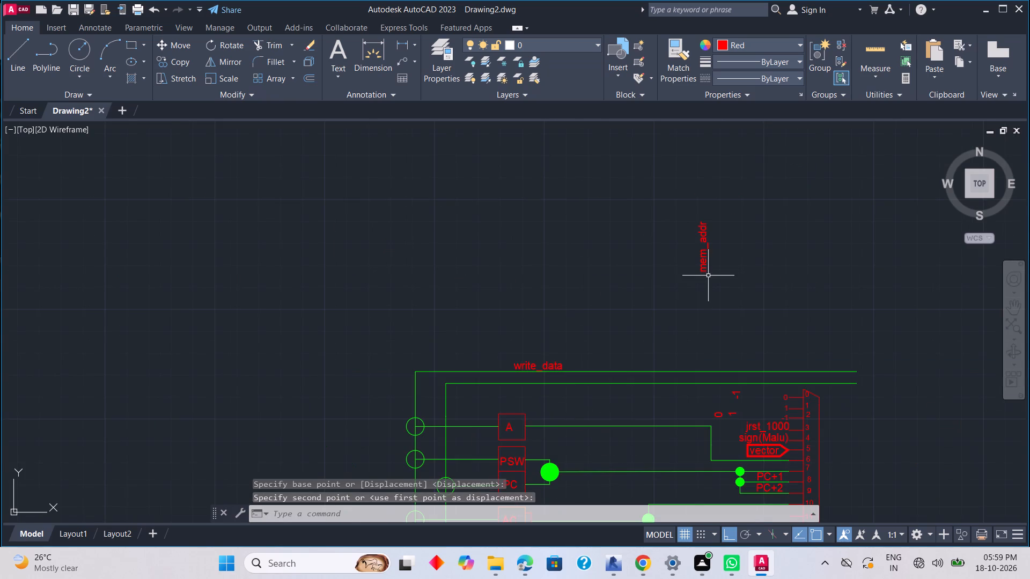
pyautogui.click(708, 271)
pyautogui.rightClick(725, 283)
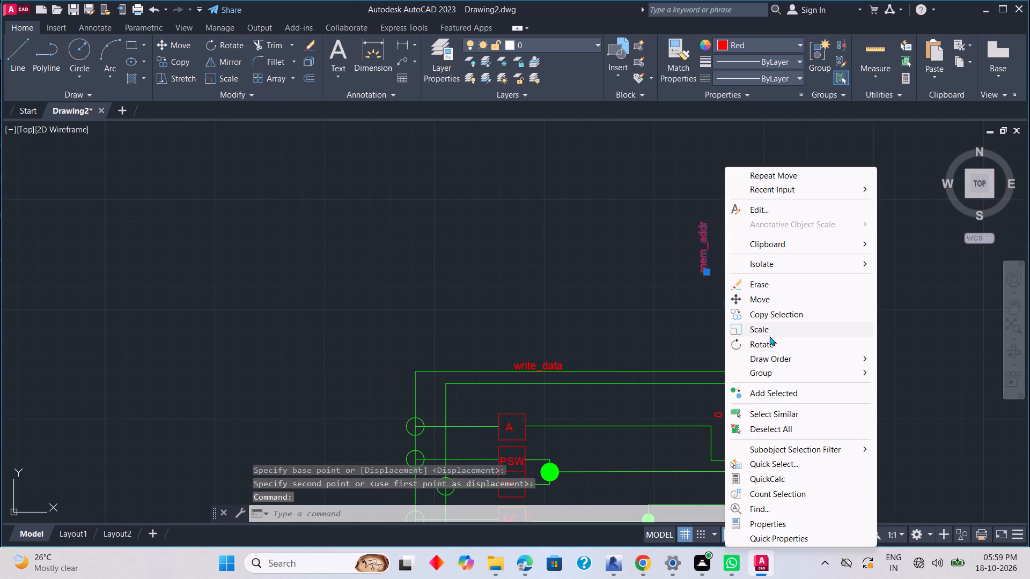
pyautogui.click(769, 349)
pyautogui.click(705, 271)
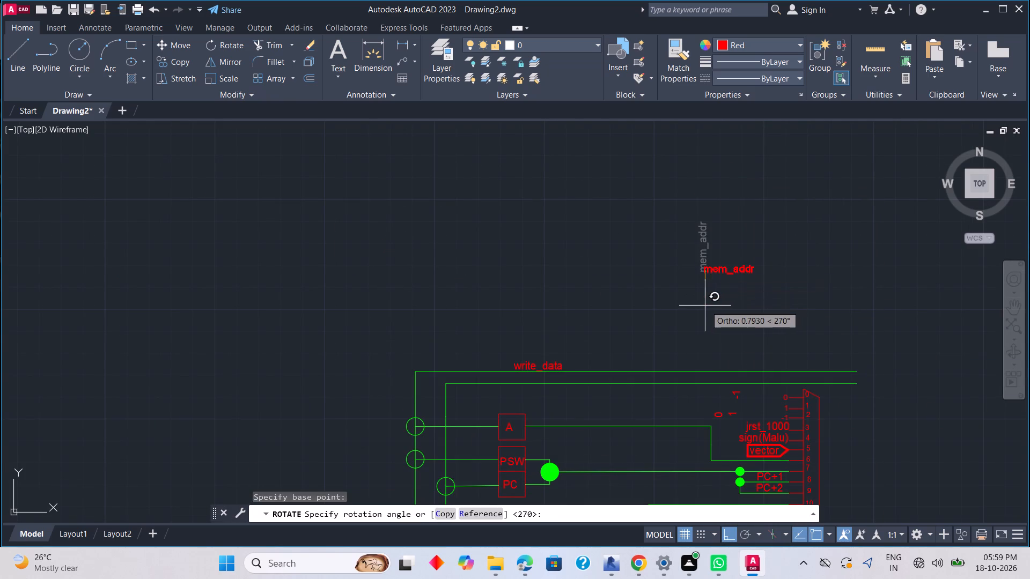
pyautogui.click(705, 306)
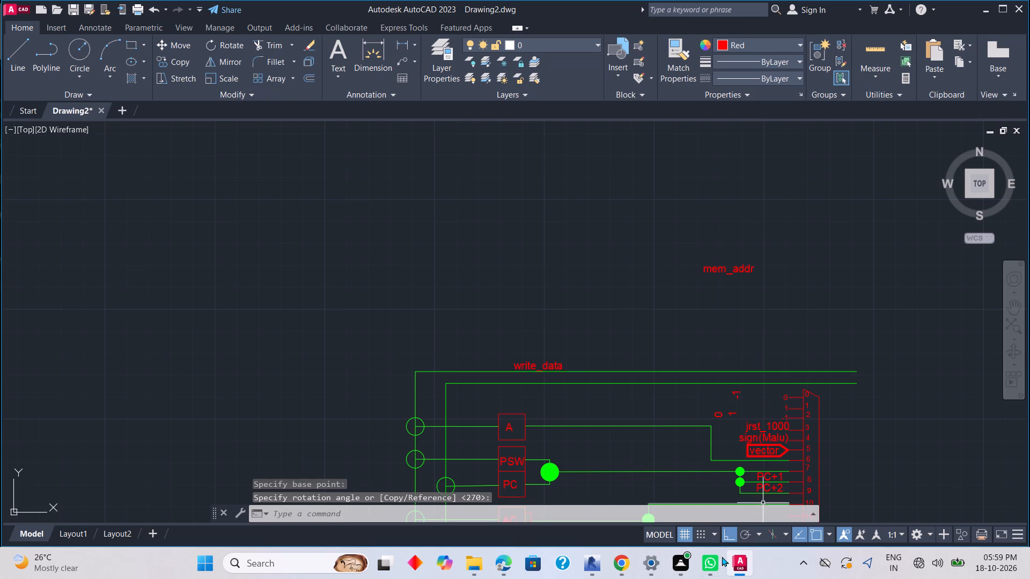
# Move the mem_addr label between the two top green wires, resting just above the lower one, with Ortho off.
pyautogui.moveTo(726, 537); pyautogui.dragTo(724, 530)
pyautogui.click(705, 271)
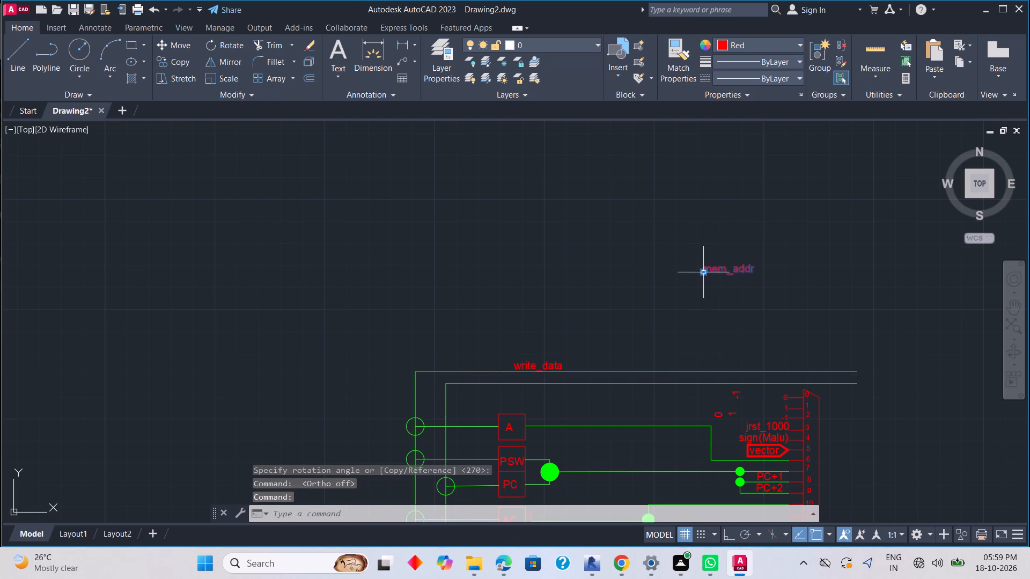
pyautogui.click(703, 272)
pyautogui.rightClick(709, 288)
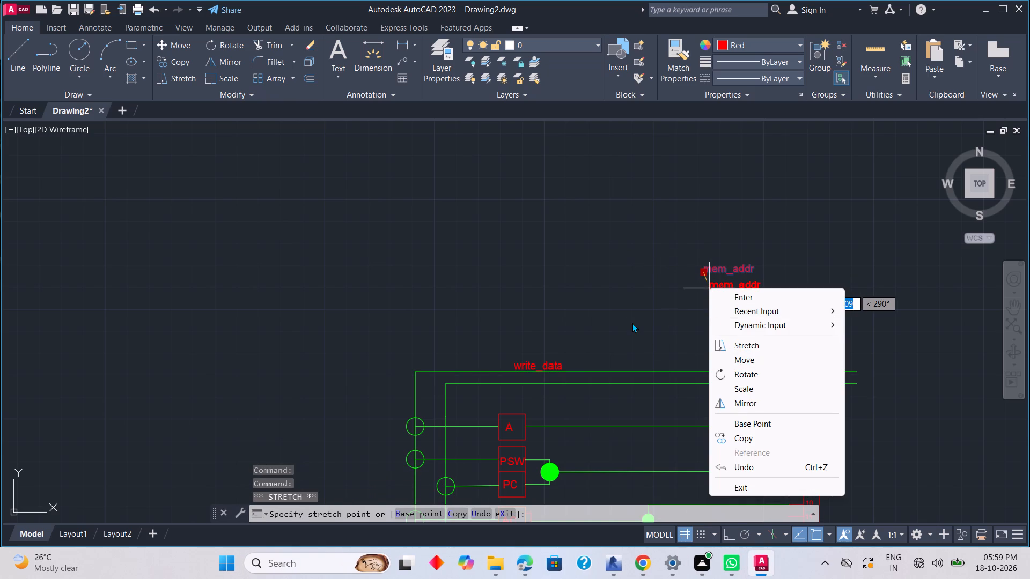
pyautogui.click(632, 324)
pyautogui.click(634, 324)
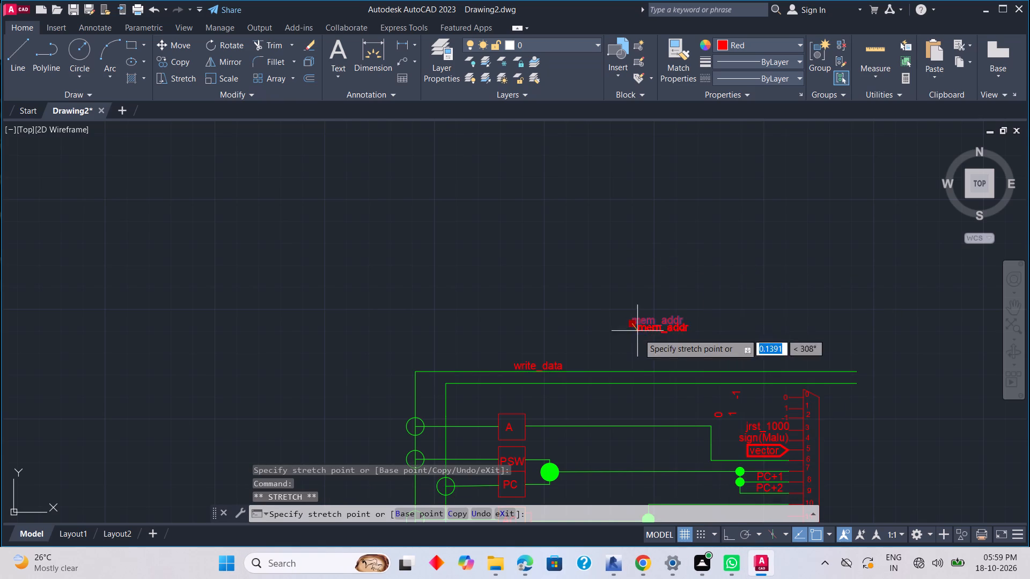
pyautogui.scroll(4, 630, 382)
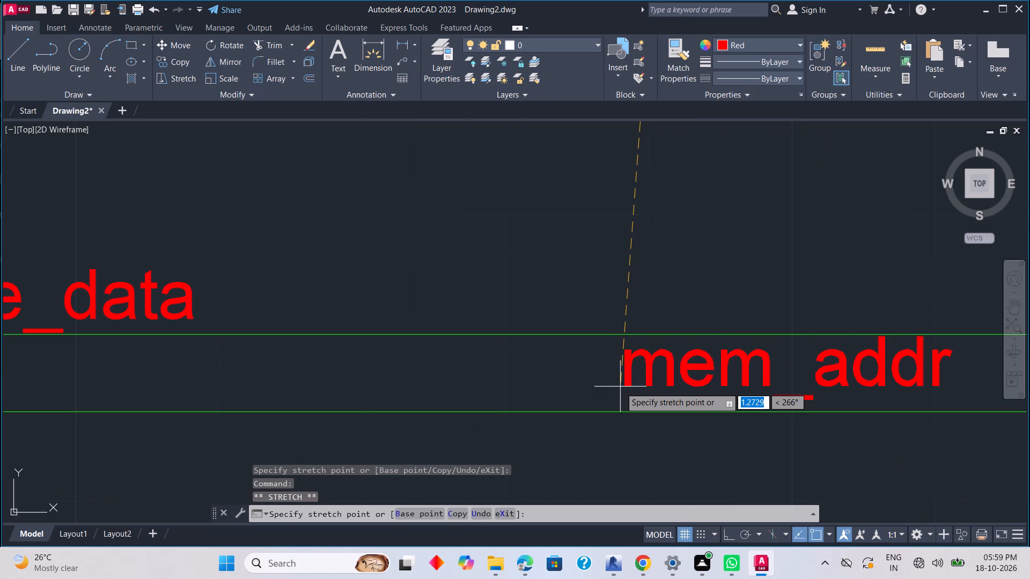
pyautogui.click(620, 393)
pyautogui.scroll(-4, 663, 417)
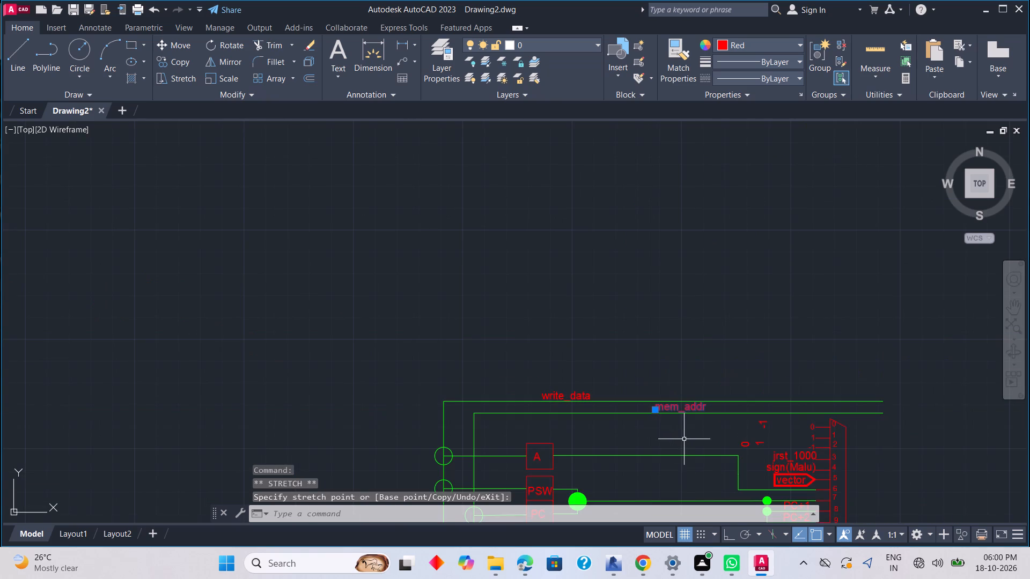
pyautogui.press('Escape')
# Delete the small upright 0, 1 and -1 labels beside inputs 0, 1 and 2 of the large multiplexer.
pyautogui.moveTo(726, 447); pyautogui.dragTo(434, 309, button='middle')
pyautogui.scroll(2, 478, 307)
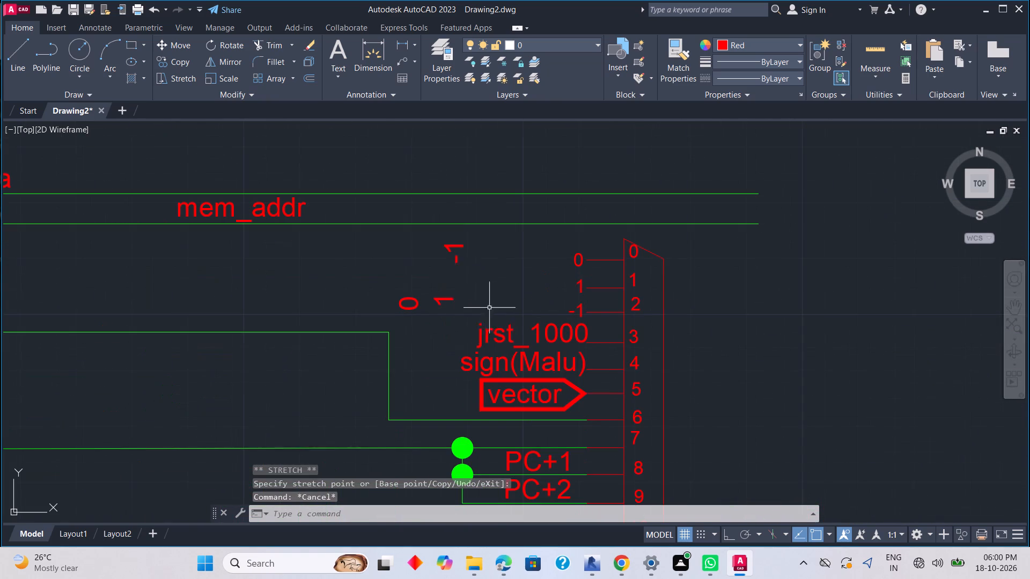
pyautogui.click(458, 247)
pyautogui.press('Escape')
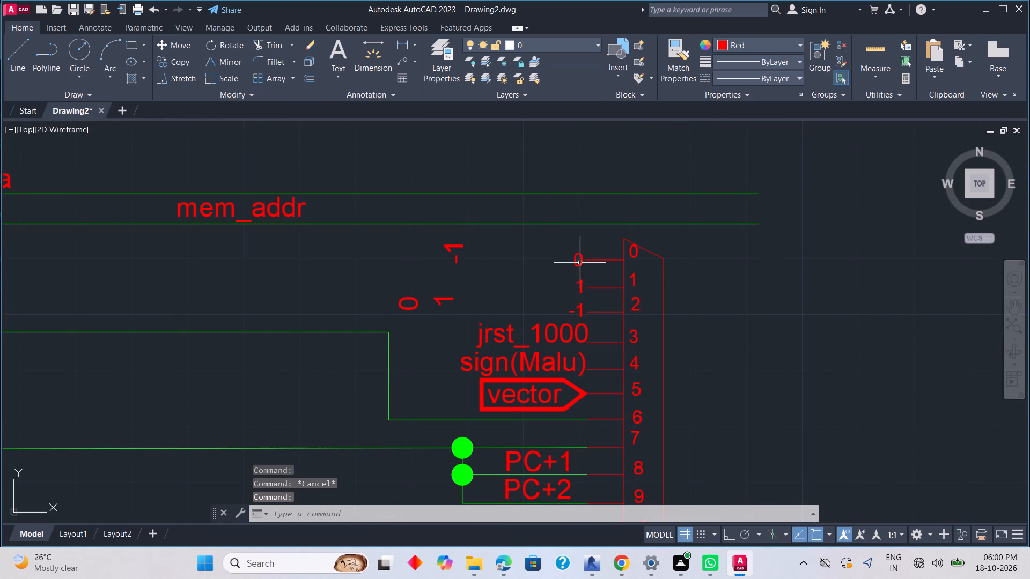
pyautogui.click(580, 263)
pyautogui.click(579, 289)
pyautogui.click(584, 313)
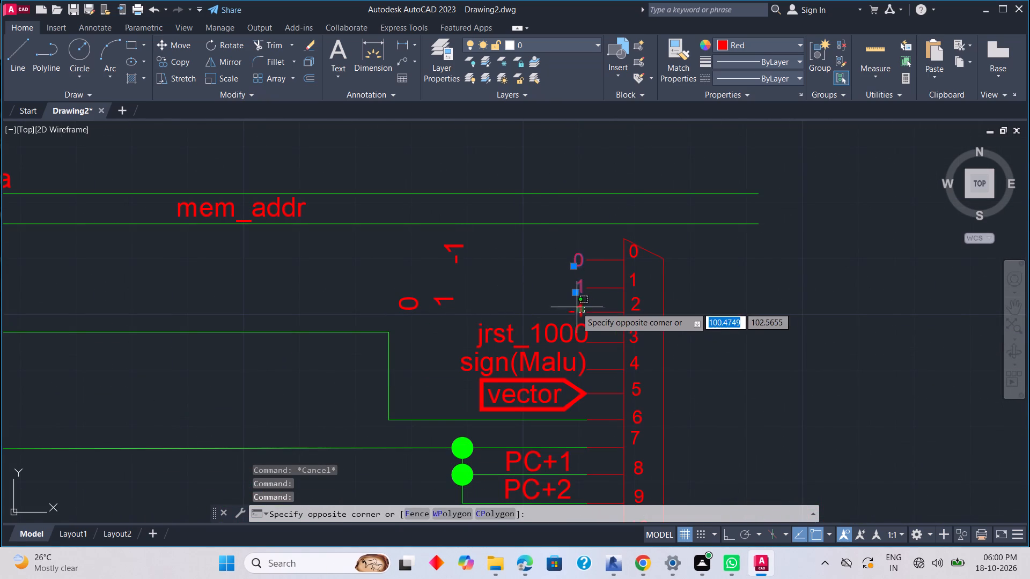
pyautogui.click(575, 307)
pyautogui.press('Delete')
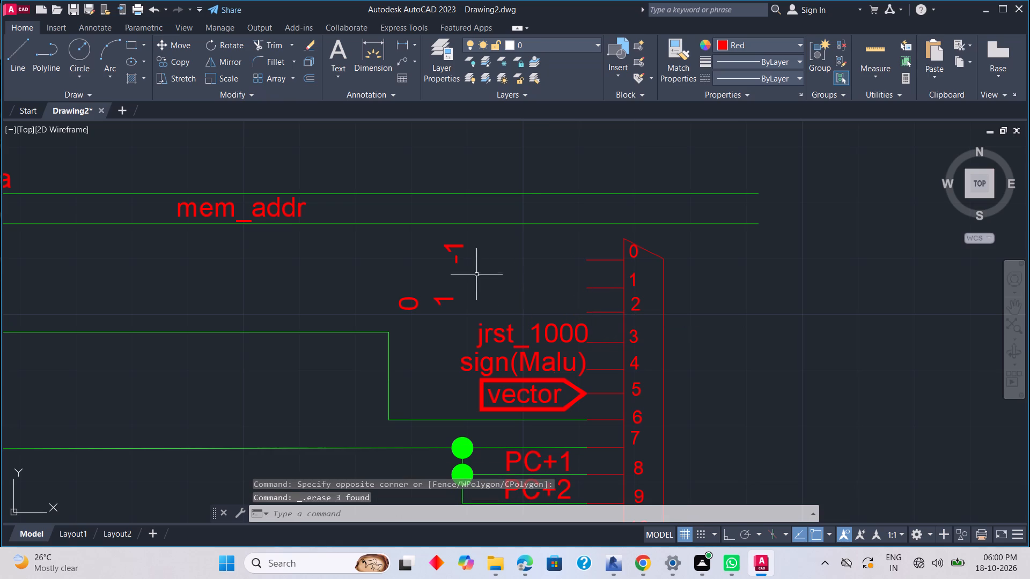
# Rotate the sideways 0 label near the large multiplexer so that it stands upright, with Ortho turned on.
pyautogui.click(408, 301)
pyautogui.rightClick(490, 326)
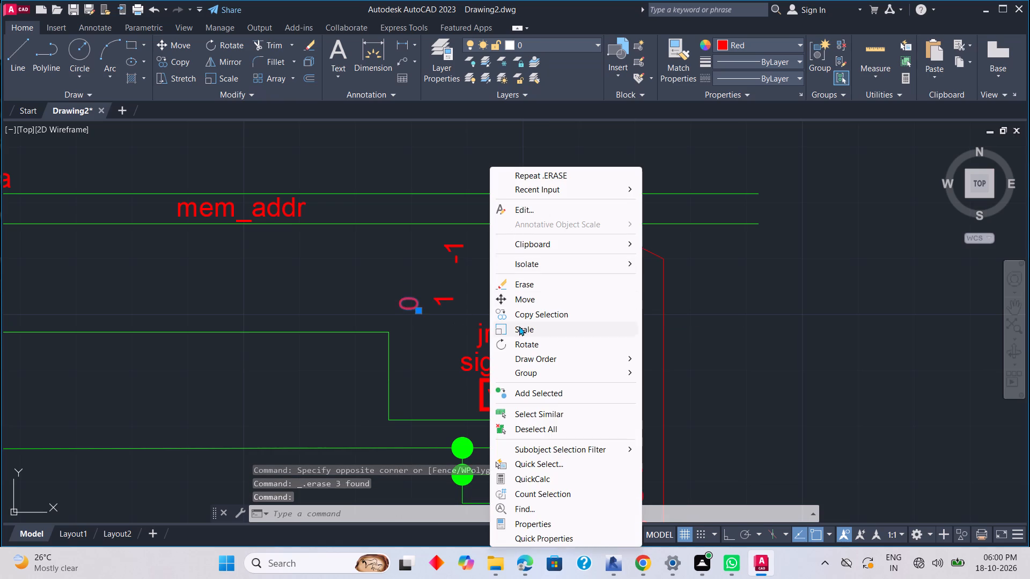
pyautogui.click(517, 342)
pyautogui.moveTo(400, 304); pyautogui.dragTo(398, 299)
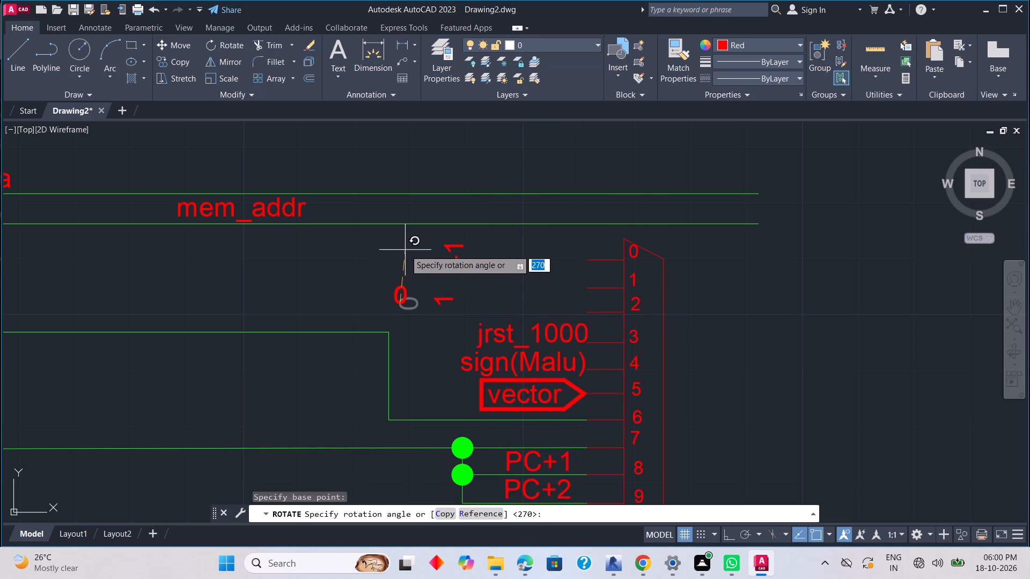
pyautogui.moveTo(729, 531); pyautogui.dragTo(729, 528)
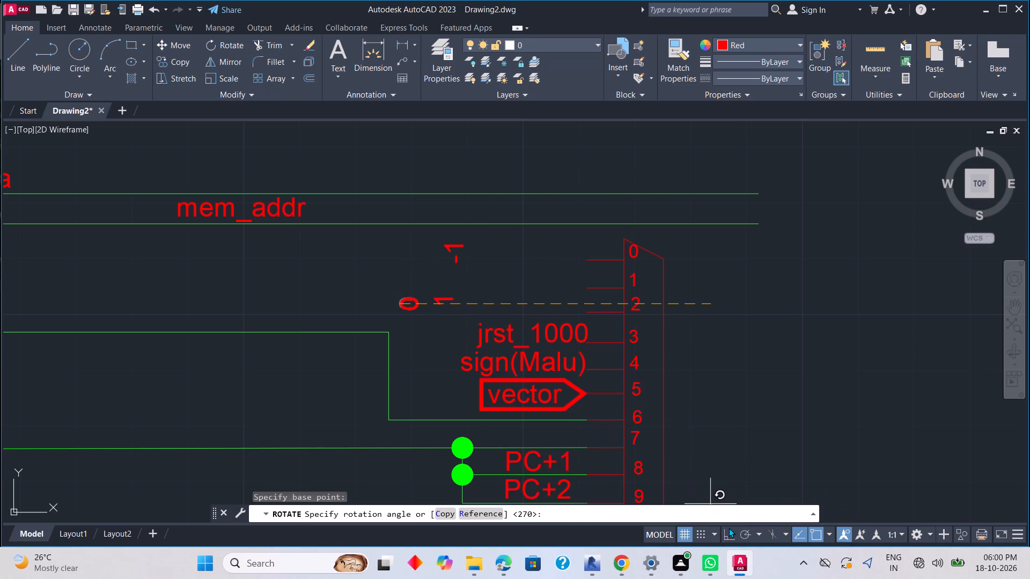
pyautogui.moveTo(729, 528); pyautogui.dragTo(710, 513)
pyautogui.click(422, 249)
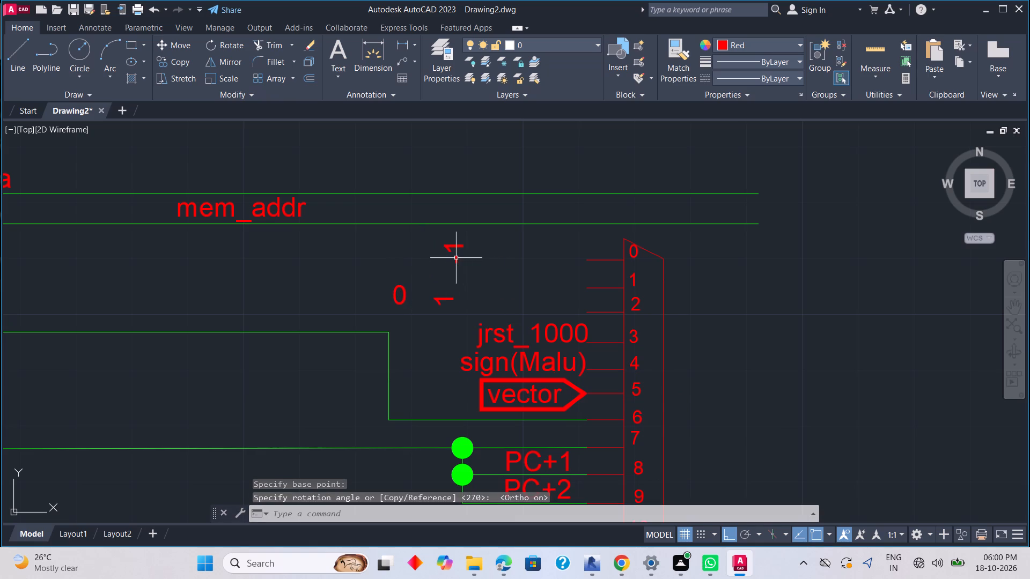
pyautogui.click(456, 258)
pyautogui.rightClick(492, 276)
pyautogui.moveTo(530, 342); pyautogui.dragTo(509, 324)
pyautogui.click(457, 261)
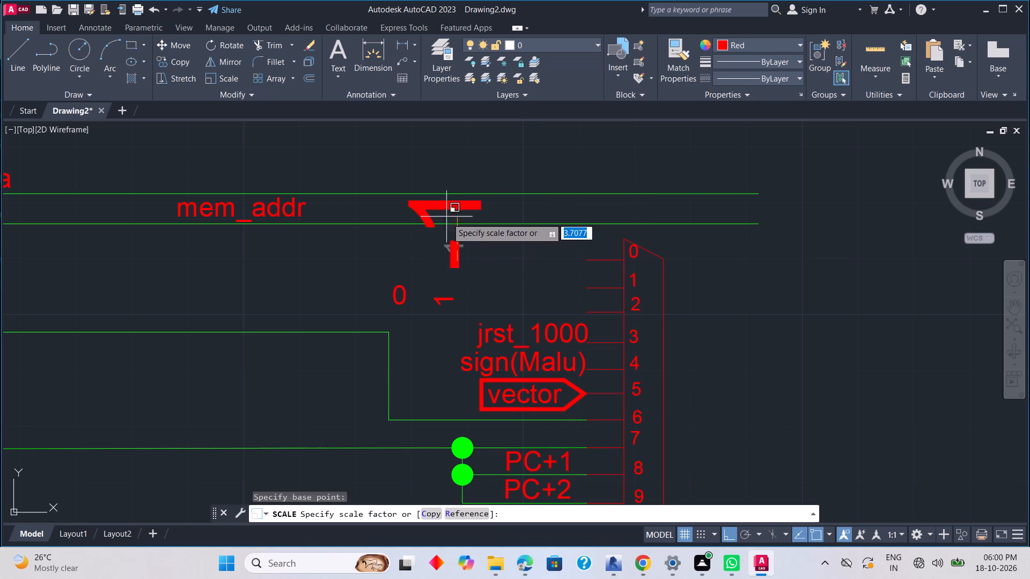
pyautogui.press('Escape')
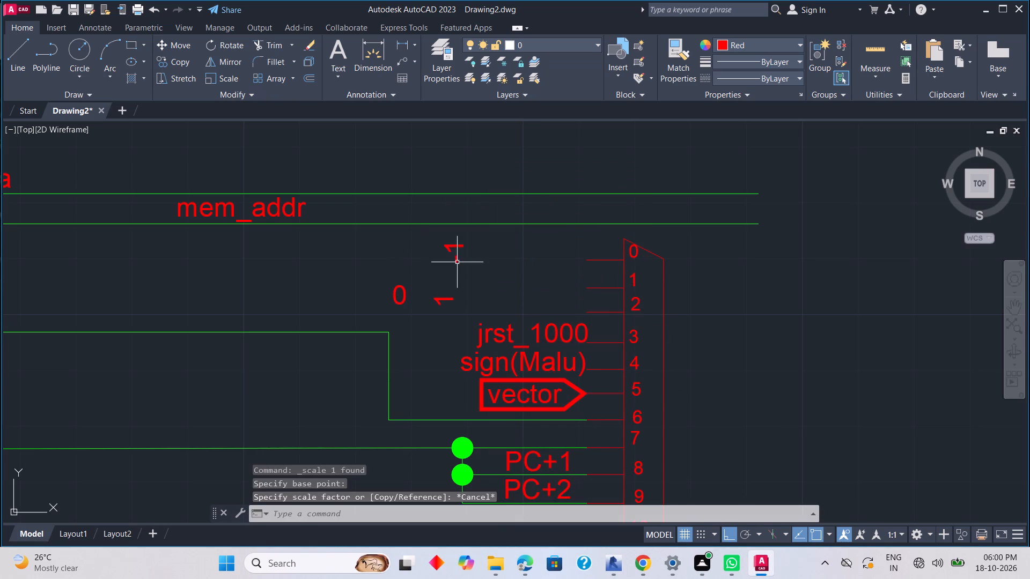
# Rotate the sideways -1 label below the two top green wires by 270° so that it reads horizontally.
pyautogui.click(457, 262)
pyautogui.rightClick(488, 302)
pyautogui.click(517, 342)
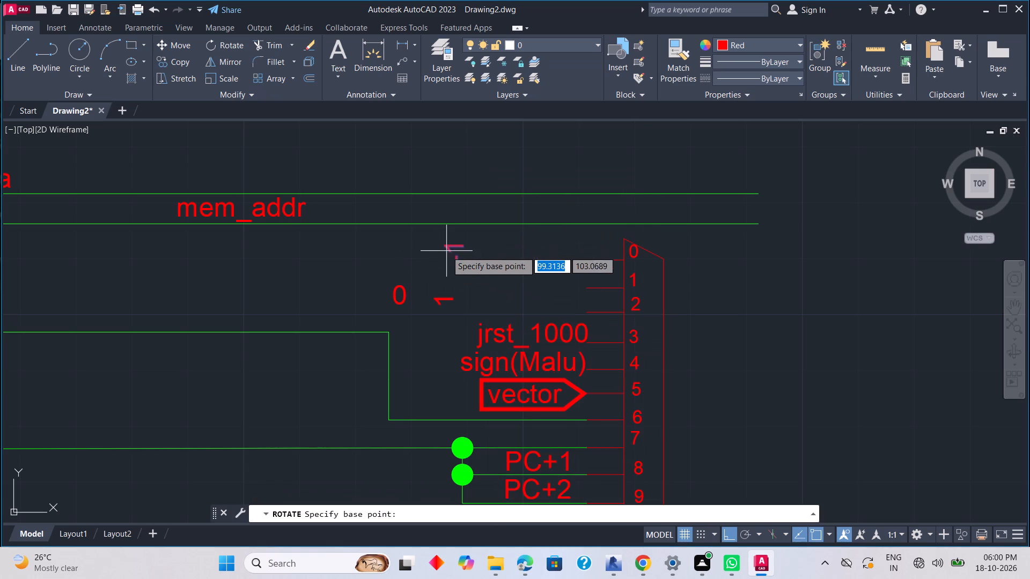
pyautogui.click(446, 244)
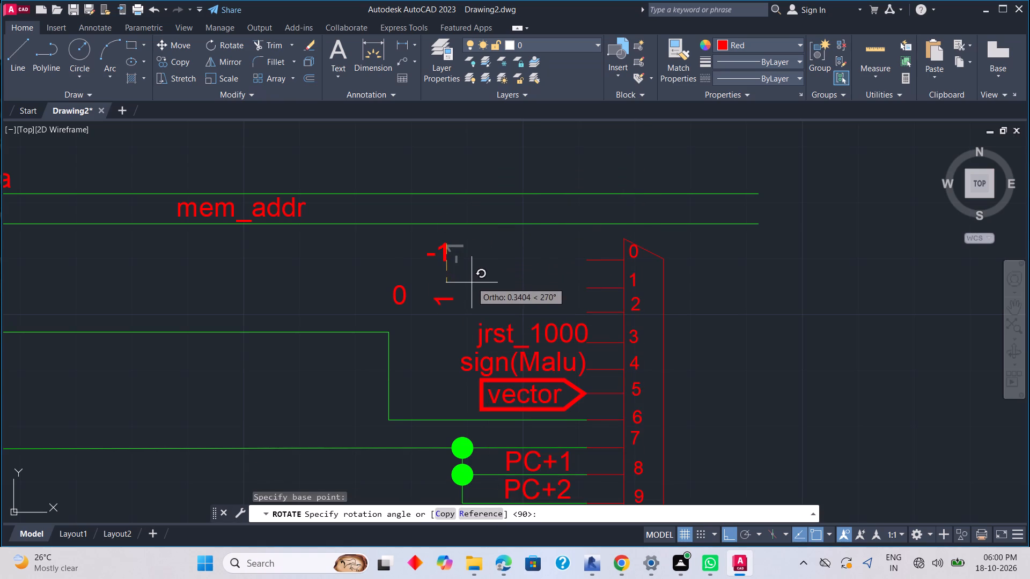
pyautogui.click(470, 285)
pyautogui.press('Escape')
# Rotate the sideways 1 label next to the 0 label by 270° so that it stands upright.
pyautogui.click(440, 300)
pyautogui.rightClick(463, 307)
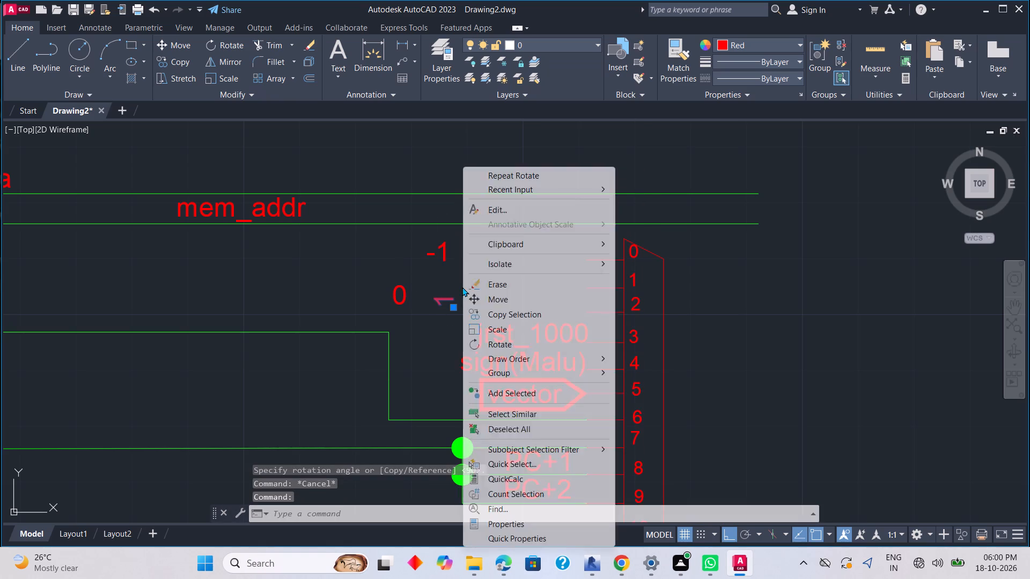
pyautogui.click(489, 340)
pyautogui.click(433, 299)
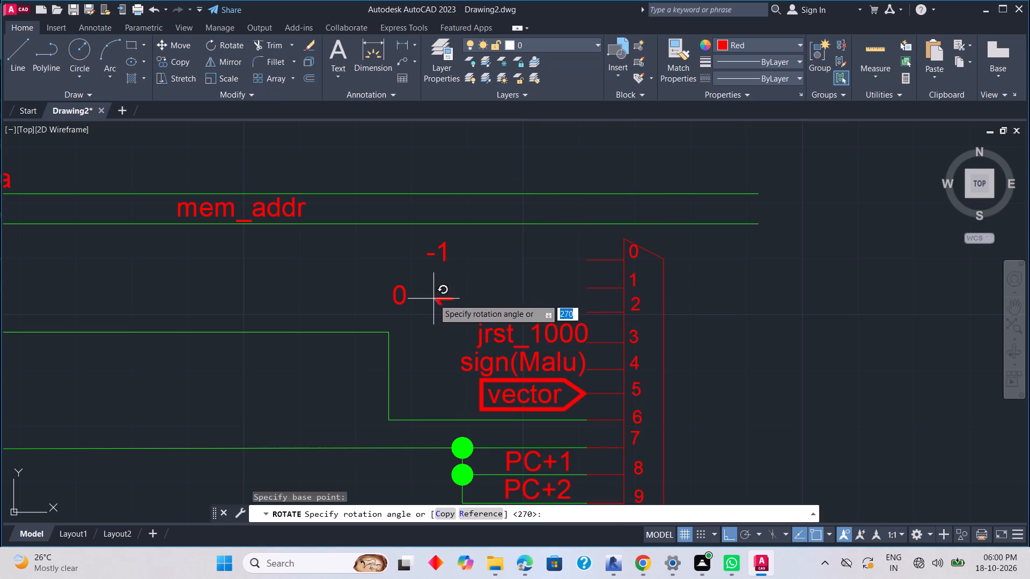
pyautogui.click(448, 345)
pyautogui.press('Escape')
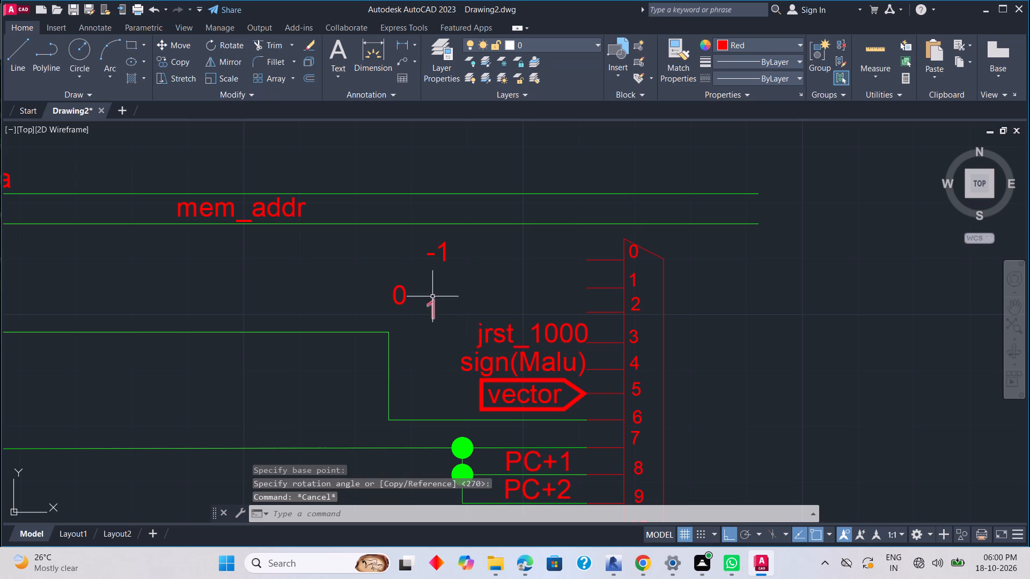
# Move the -1 label beside input 2 of the large multiplexer, above the jrst_1000 label, with Ortho off.
pyautogui.click(446, 257)
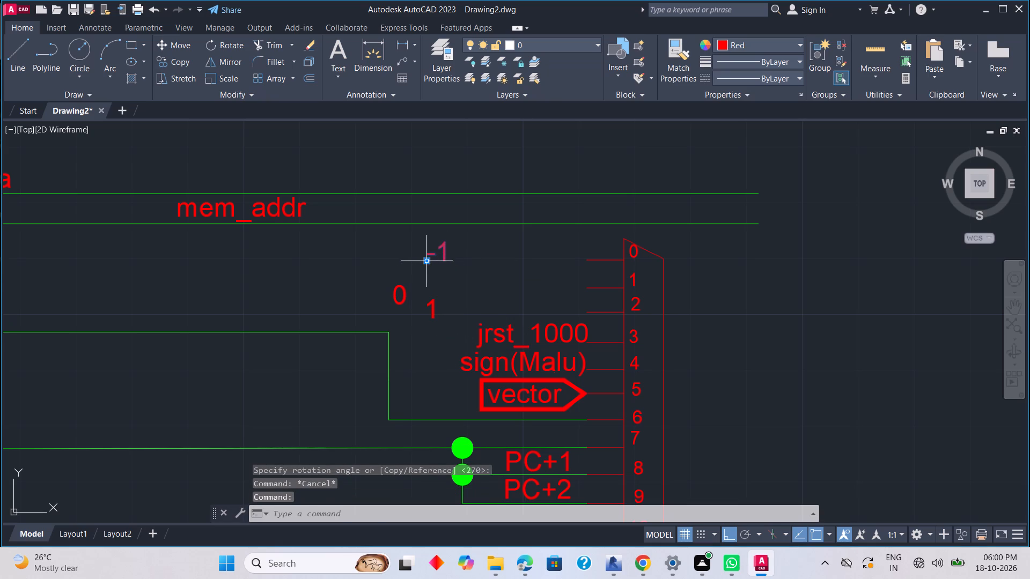
pyautogui.click(430, 262)
pyautogui.press('Escape')
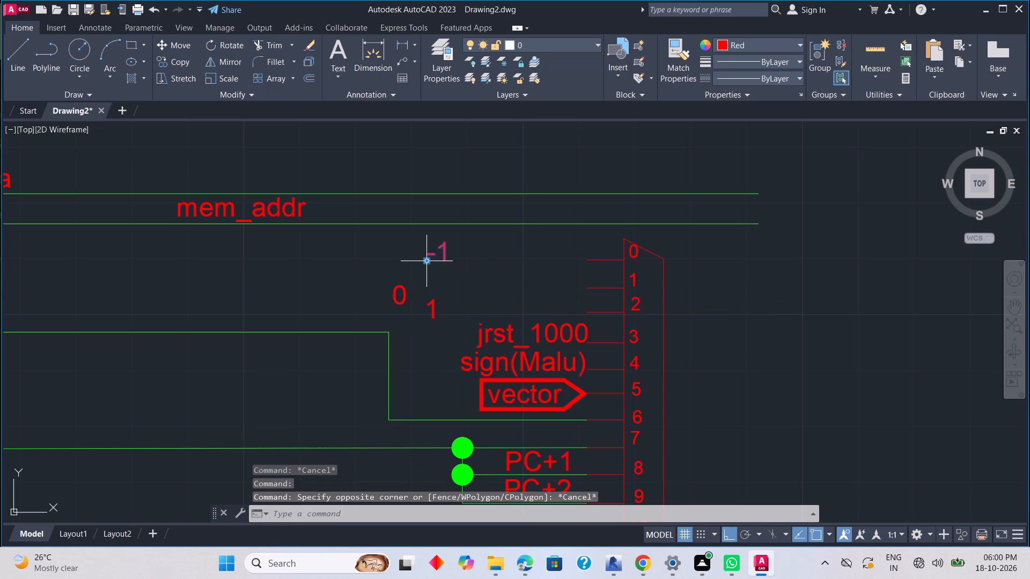
pyautogui.click(427, 263)
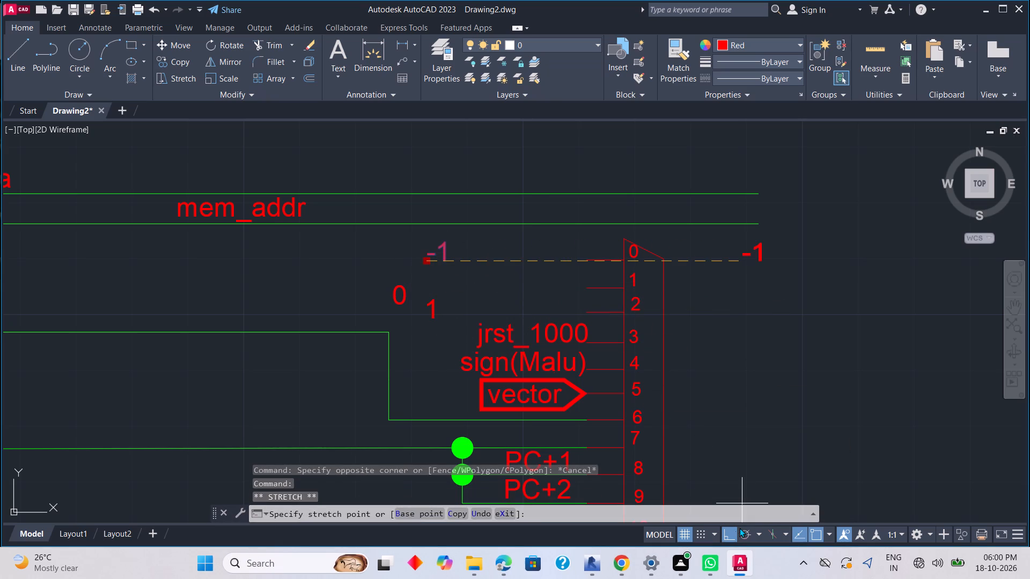
pyautogui.moveTo(728, 533); pyautogui.dragTo(717, 525)
pyautogui.scroll(2, 566, 322)
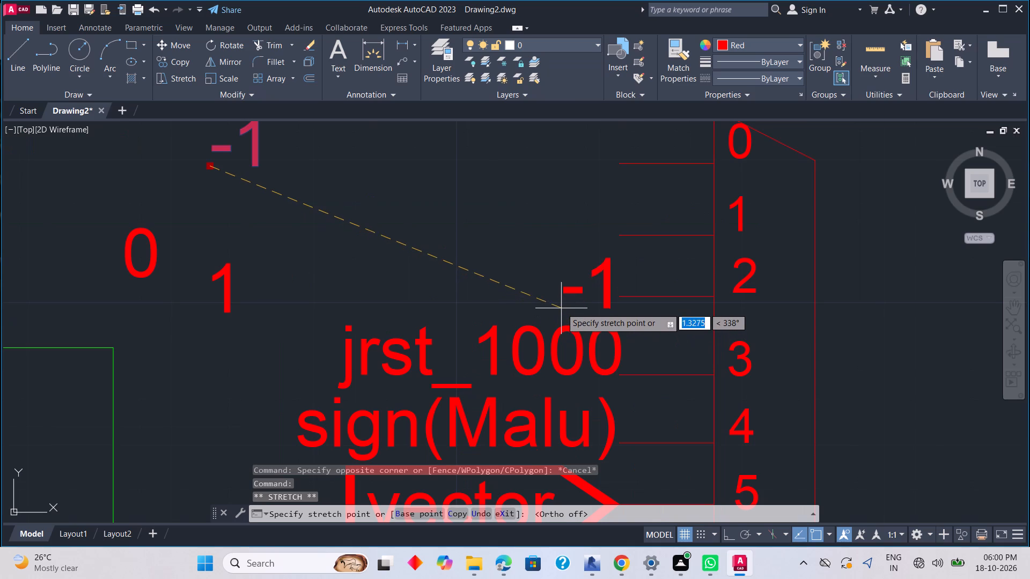
pyautogui.click(561, 306)
pyautogui.press('Escape')
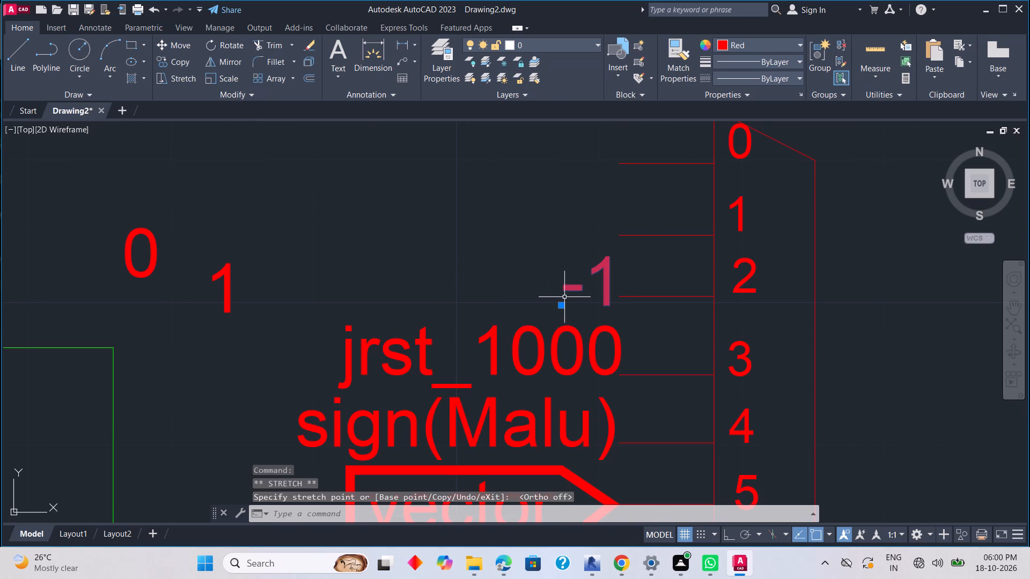
# Move the upright 1 label beside input 1 of the large multiplexer, directly above the -1 label.
pyautogui.click(228, 297)
pyautogui.press('Escape')
pyautogui.click(224, 308)
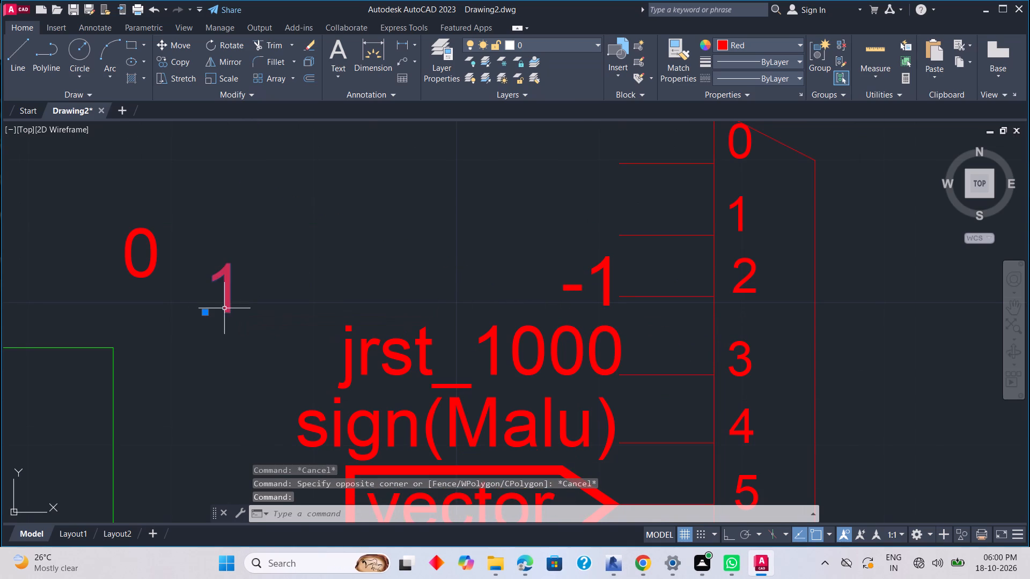
pyautogui.click(207, 314)
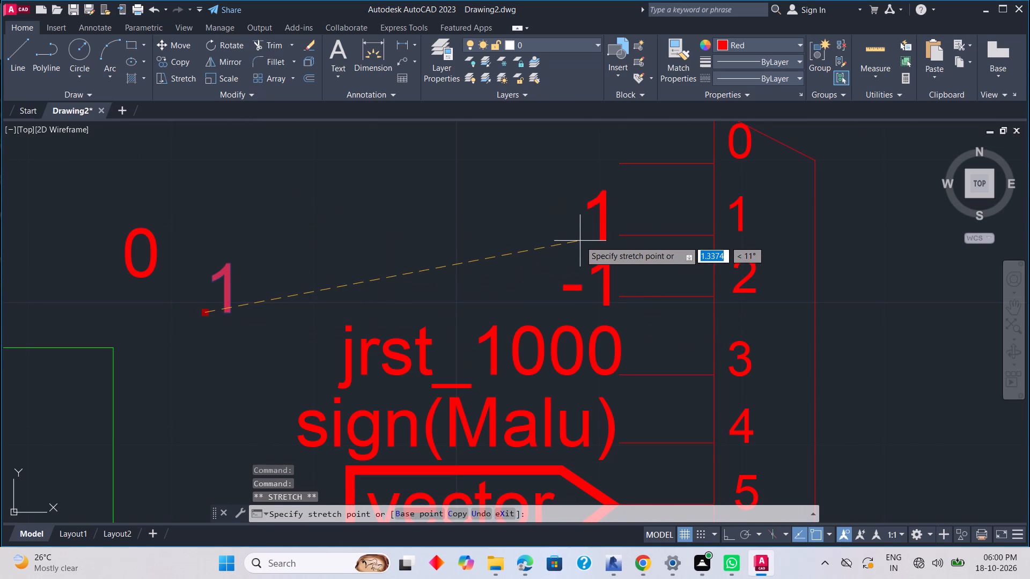
pyautogui.click(585, 244)
pyautogui.press('Escape')
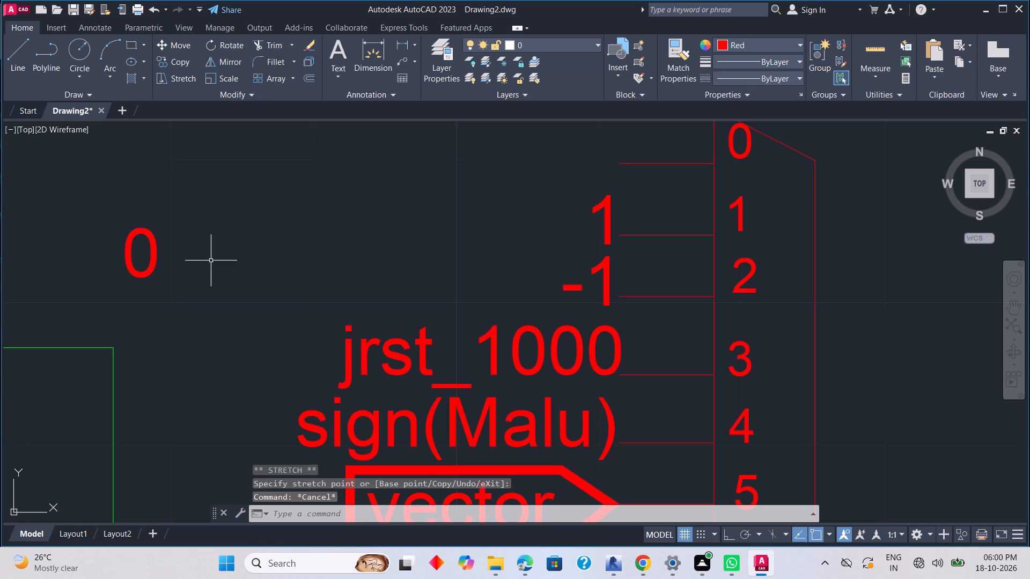
# Move the remaining upright 0 label toward input 0 of the large multiplexer.
pyautogui.click(153, 259)
pyautogui.press('Escape')
pyautogui.click(137, 272)
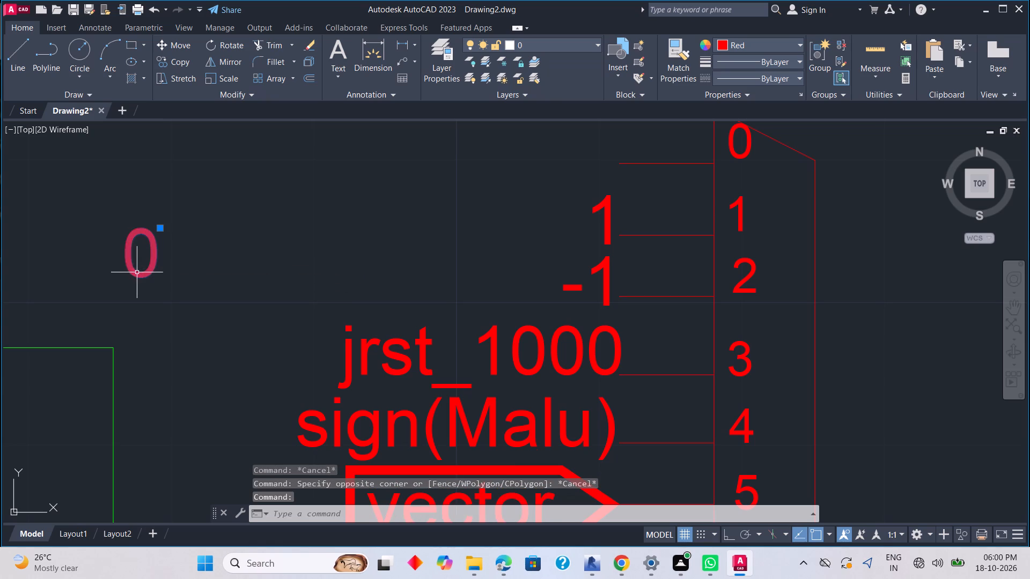
pyautogui.click(163, 224)
pyautogui.press('Escape')
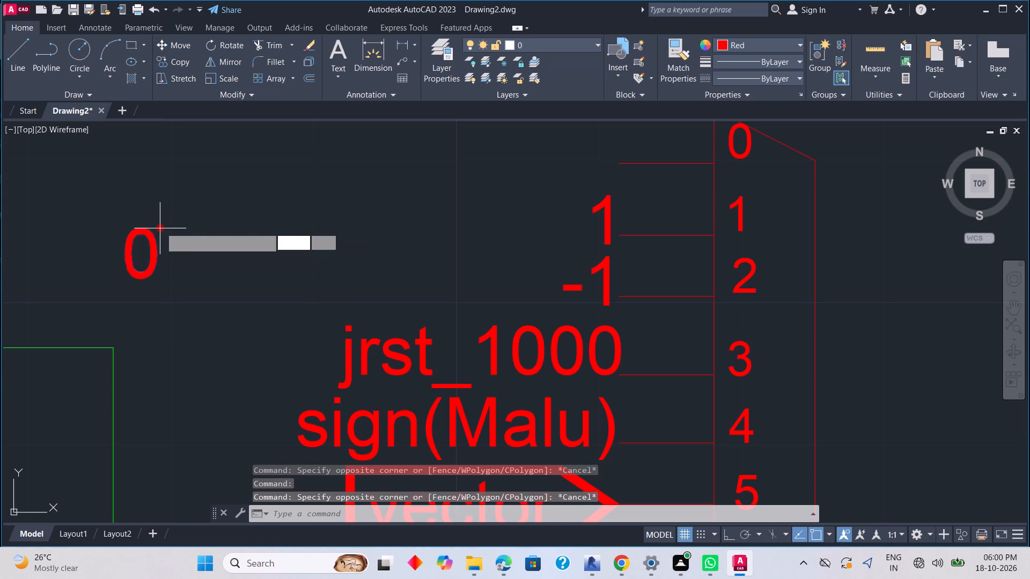
# Place the upright 0 label beside input 0 of the large multiplexer, directly above the 1 label.
pyautogui.click(160, 227)
pyautogui.moveTo(586, 165); pyautogui.dragTo(532, 236, button='middle')
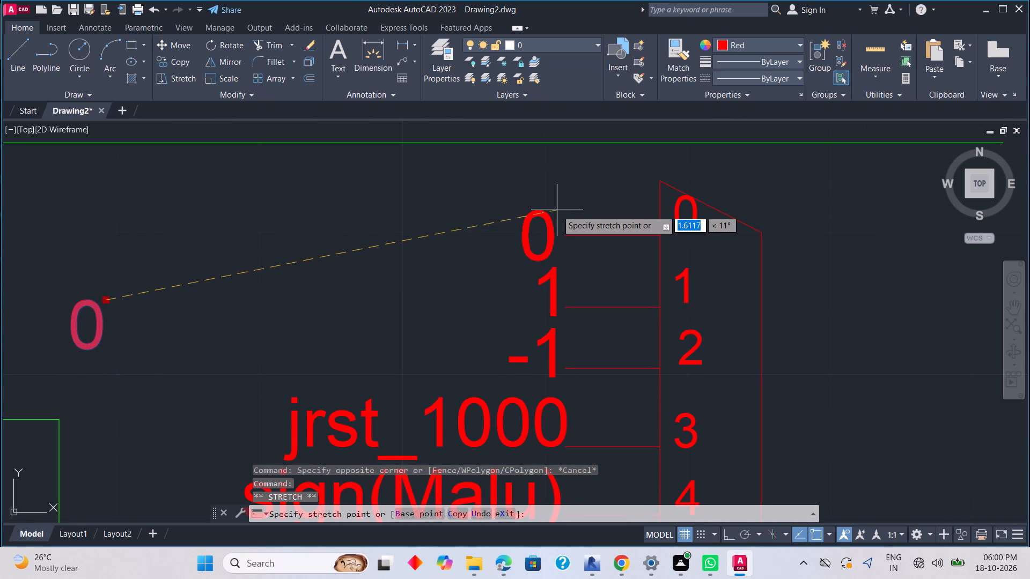
pyautogui.click(560, 209)
pyautogui.press('Escape')
# Delete all the input numbers 0 through 15 inside the large multiplexer.
pyautogui.scroll(-2, 628, 264)
pyautogui.scroll(-2, 638, 363)
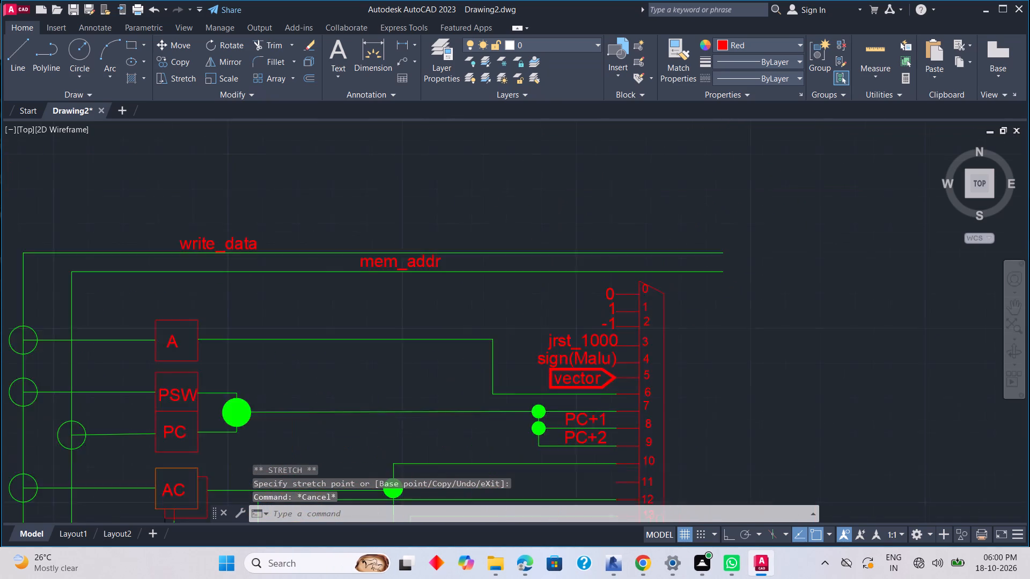
pyautogui.moveTo(629, 391); pyautogui.dragTo(576, 250, button='middle')
pyautogui.scroll(-3, 586, 376)
pyautogui.moveTo(599, 409); pyautogui.dragTo(599, 281, button='middle')
pyautogui.scroll(1, 599, 273)
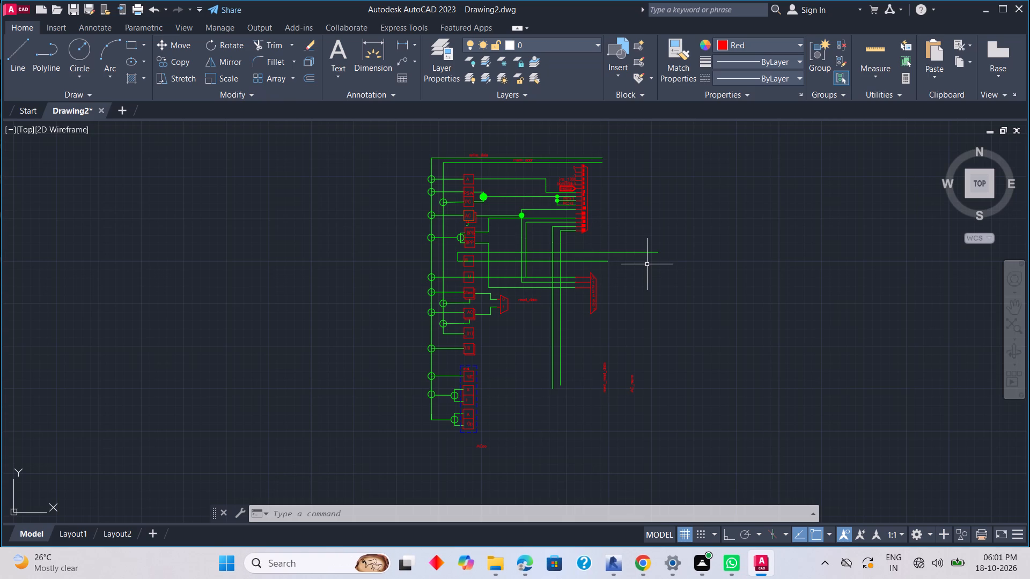
pyautogui.scroll(1, 605, 207)
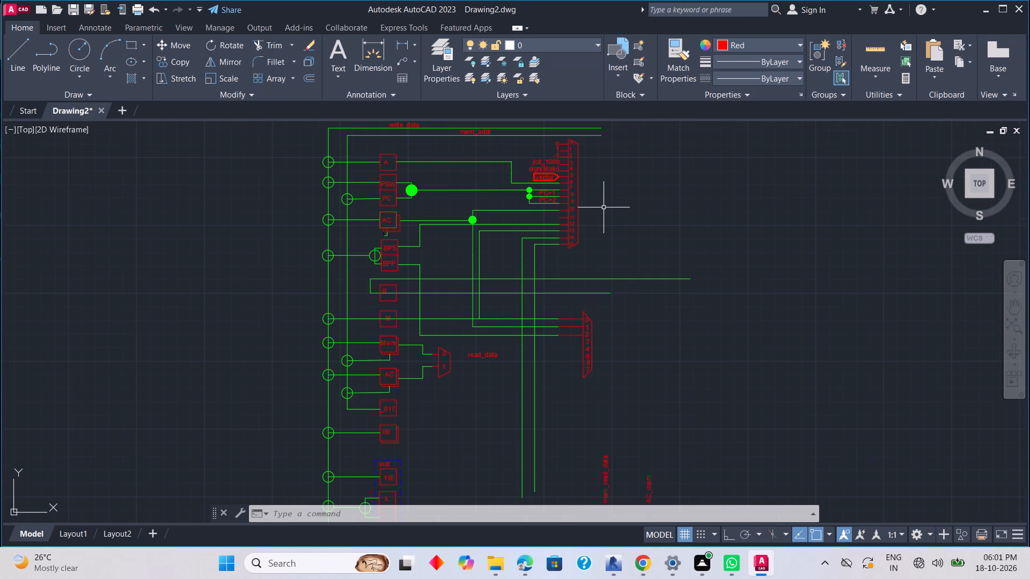
pyautogui.scroll(1, 573, 188)
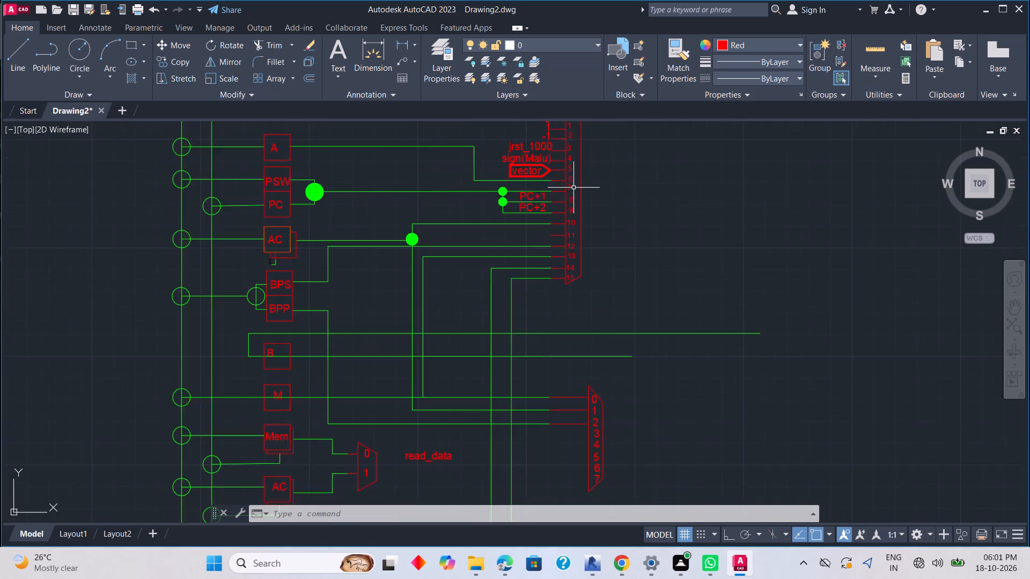
pyautogui.scroll(1, 573, 188)
pyautogui.moveTo(573, 188); pyautogui.dragTo(632, 284, button='middle')
pyautogui.click(627, 170)
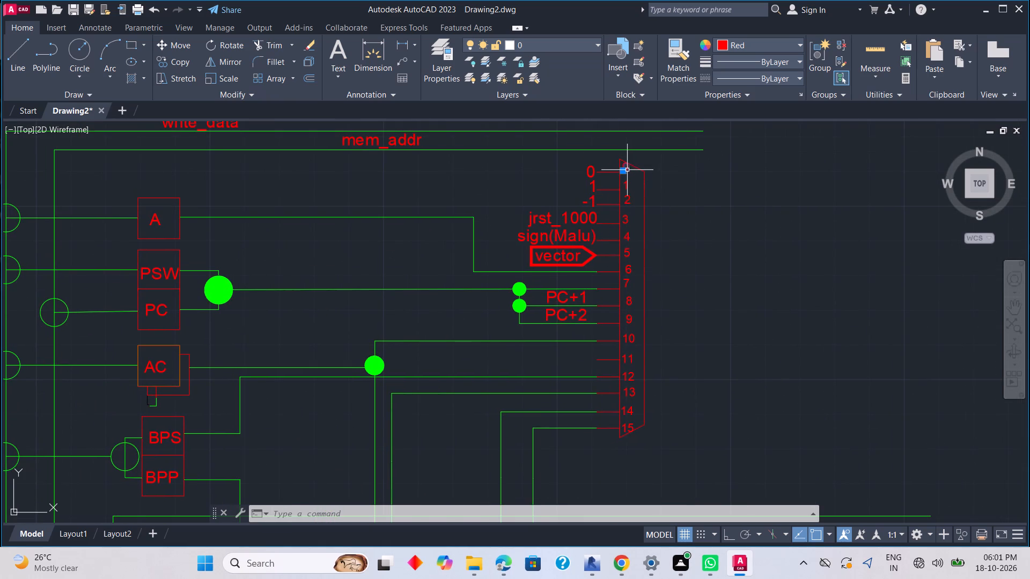
pyautogui.click(628, 183)
pyautogui.click(627, 200)
pyautogui.click(626, 224)
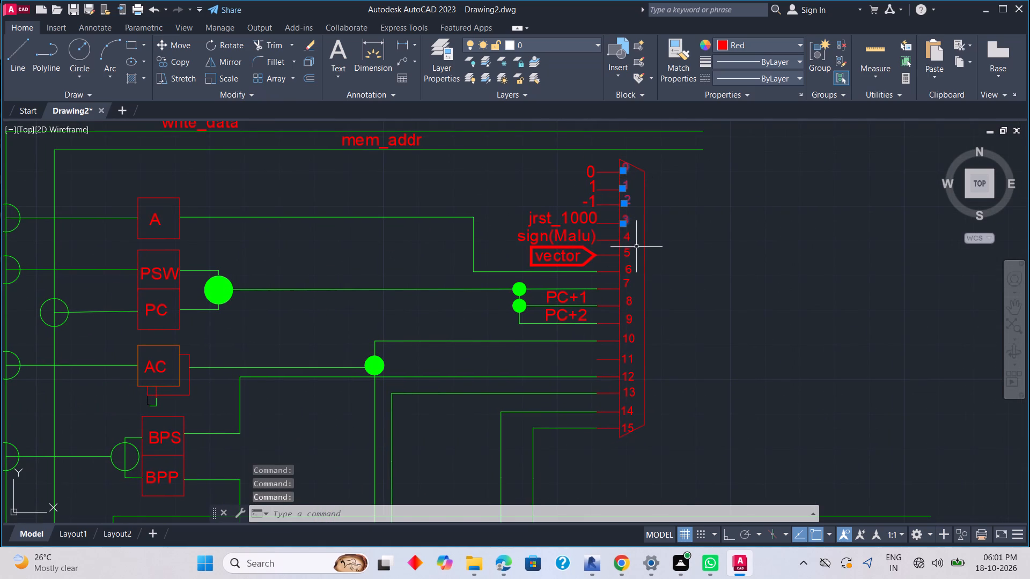
pyautogui.click(629, 239)
pyautogui.click(626, 258)
pyautogui.click(630, 272)
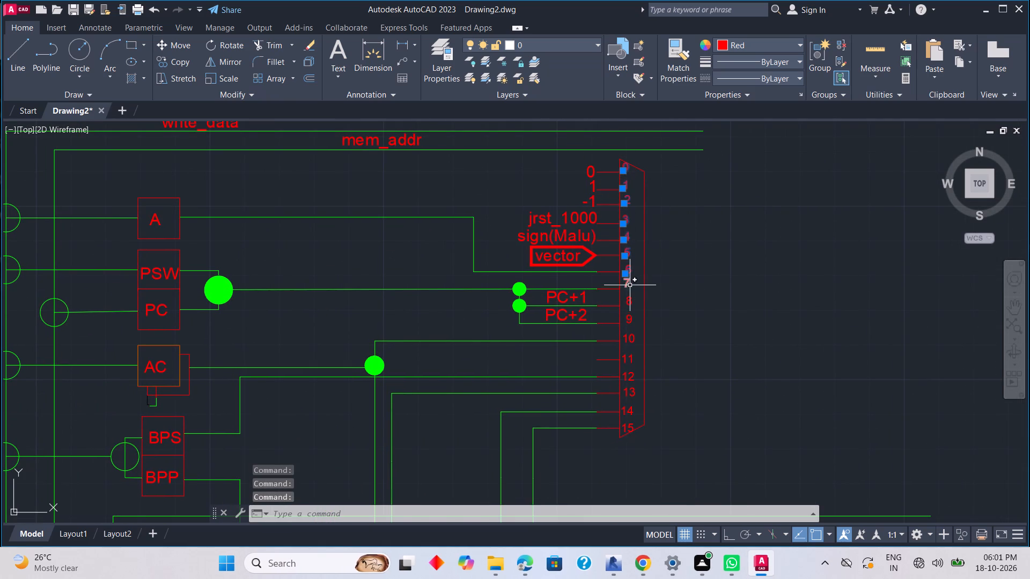
pyautogui.click(628, 283)
pyautogui.click(628, 299)
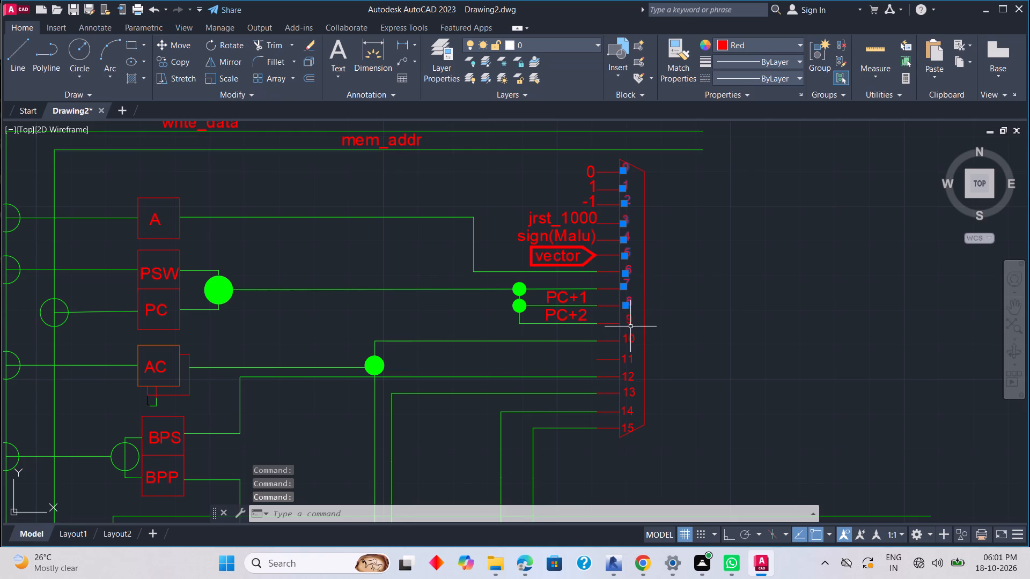
pyautogui.click(630, 326)
pyautogui.click(629, 319)
pyautogui.click(630, 339)
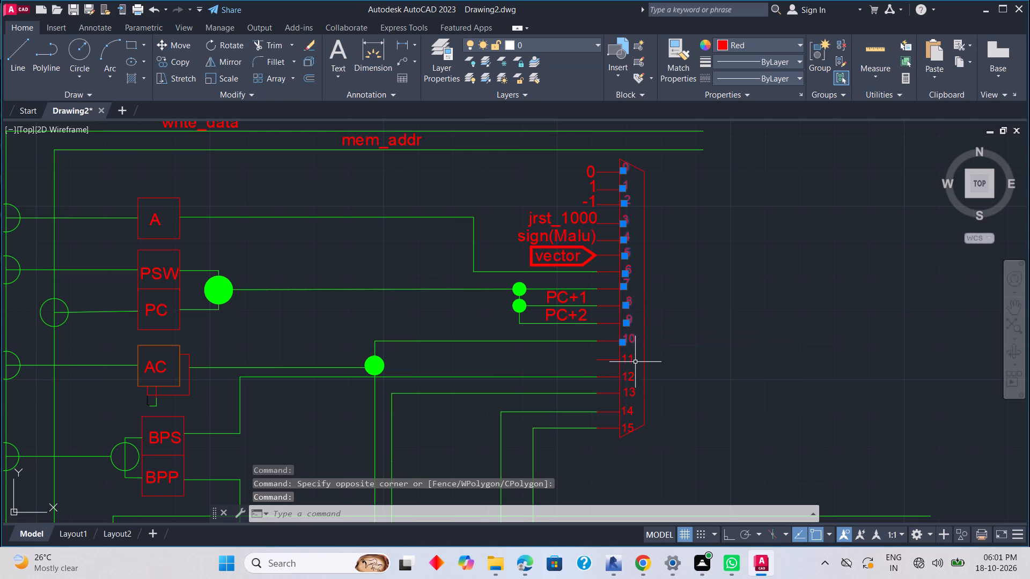
pyautogui.click(632, 361)
pyautogui.click(632, 374)
pyautogui.click(635, 390)
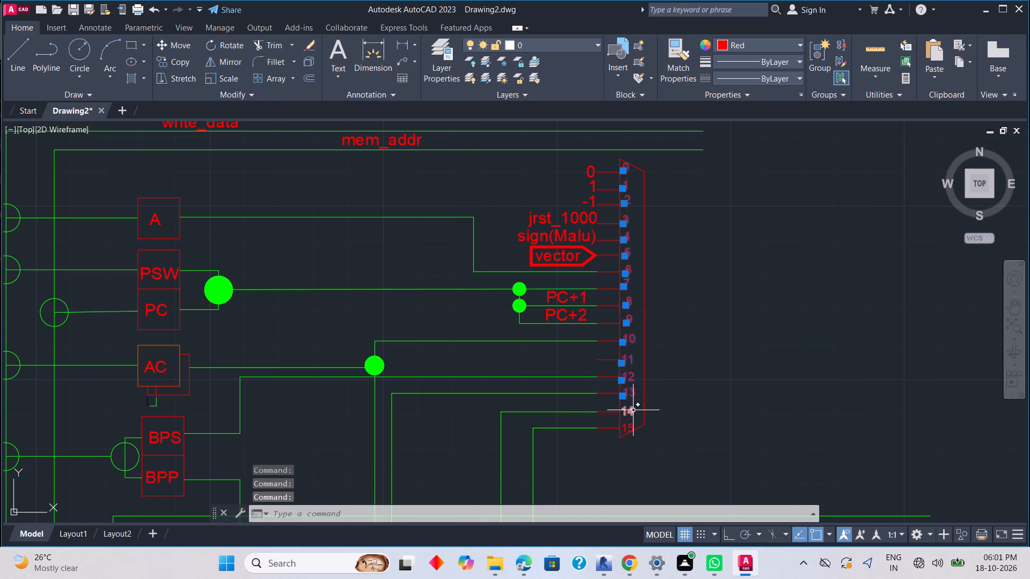
pyautogui.click(633, 410)
pyautogui.click(632, 426)
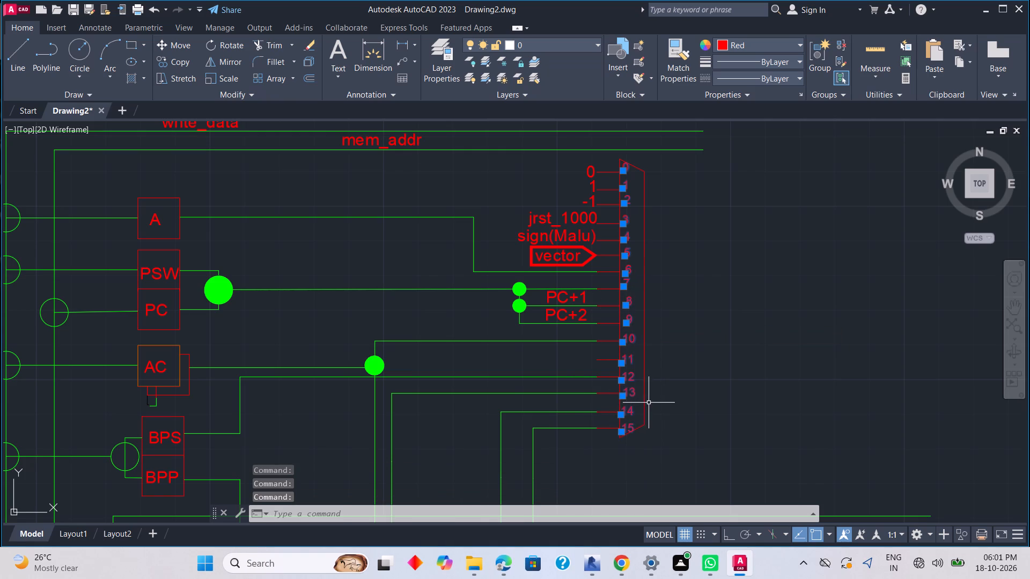
pyautogui.press('Delete')
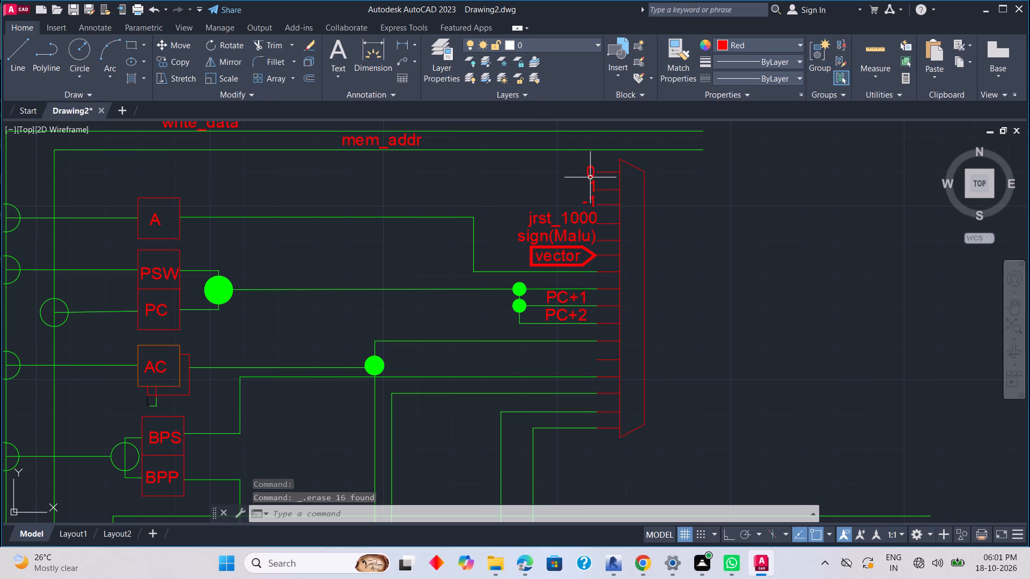
# Copy the outer 0 label into the large multiplexer, level with its topmost input line.
pyautogui.click(590, 177)
pyautogui.rightClick(662, 191)
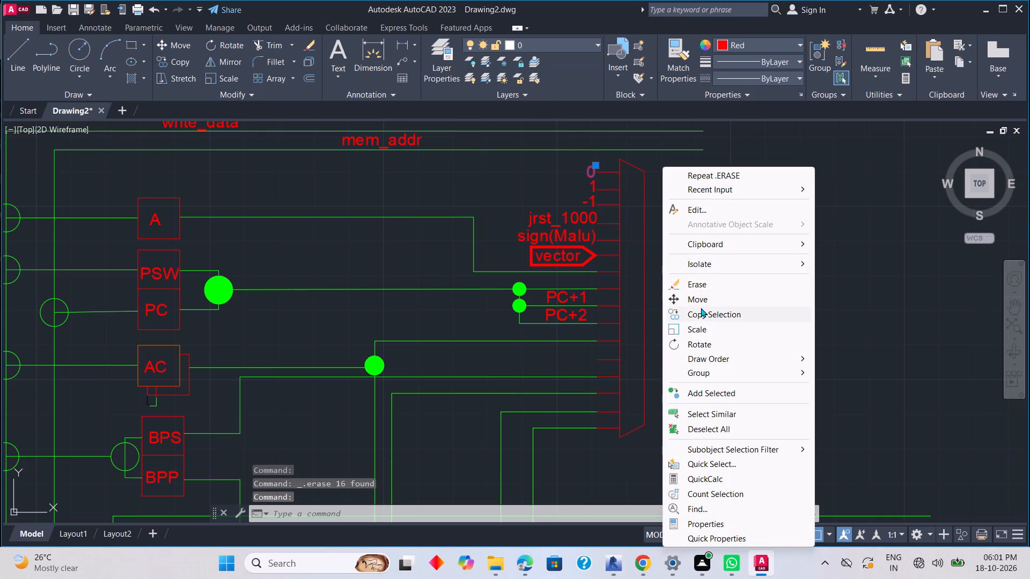
pyautogui.click(697, 313)
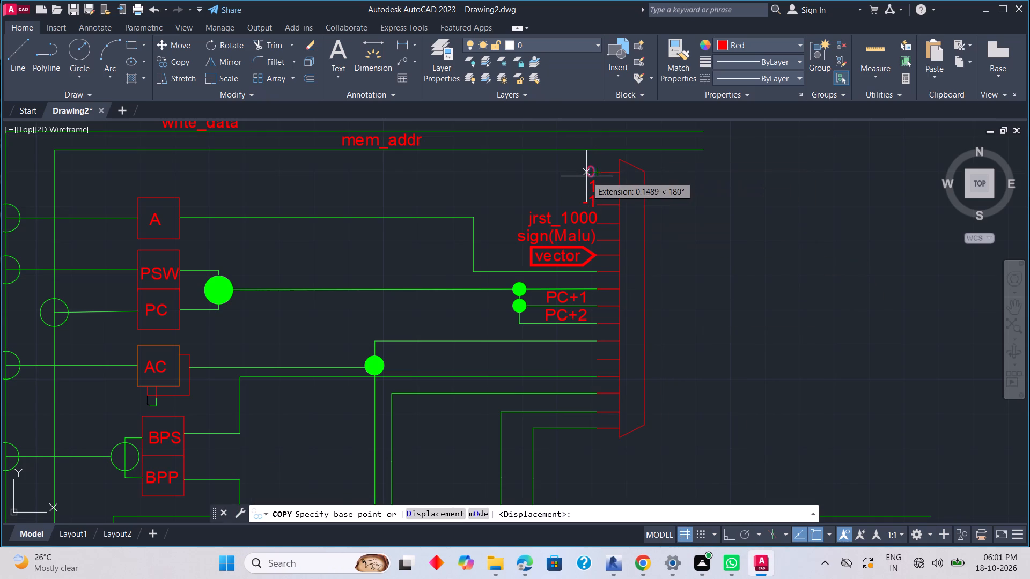
pyautogui.click(589, 176)
pyautogui.scroll(2, 629, 177)
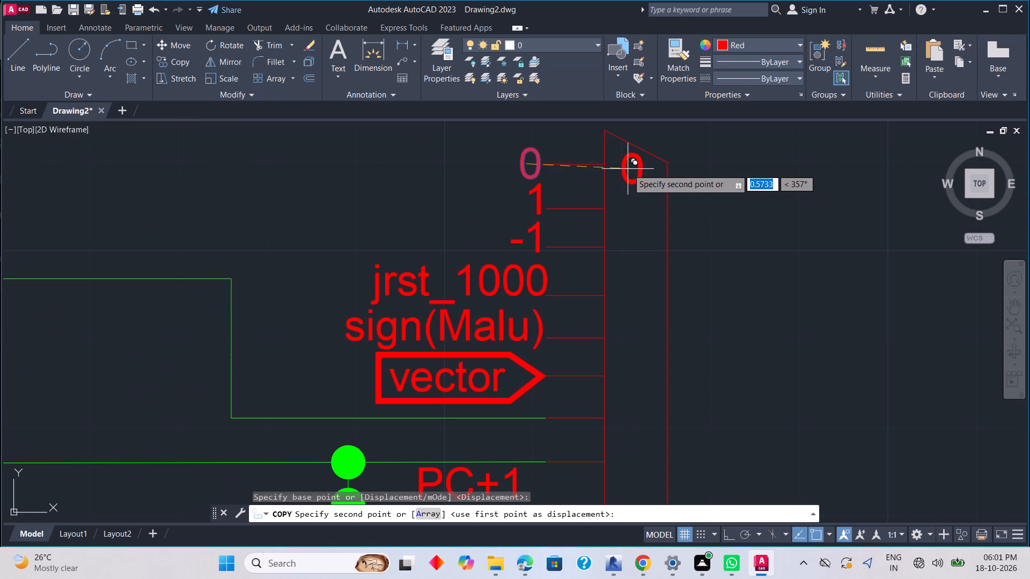
pyautogui.click(627, 164)
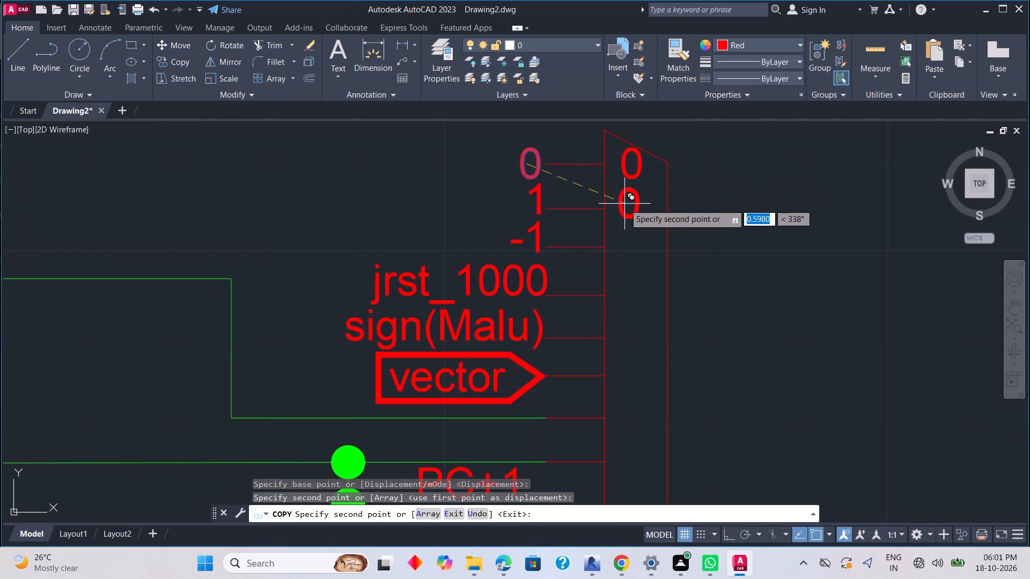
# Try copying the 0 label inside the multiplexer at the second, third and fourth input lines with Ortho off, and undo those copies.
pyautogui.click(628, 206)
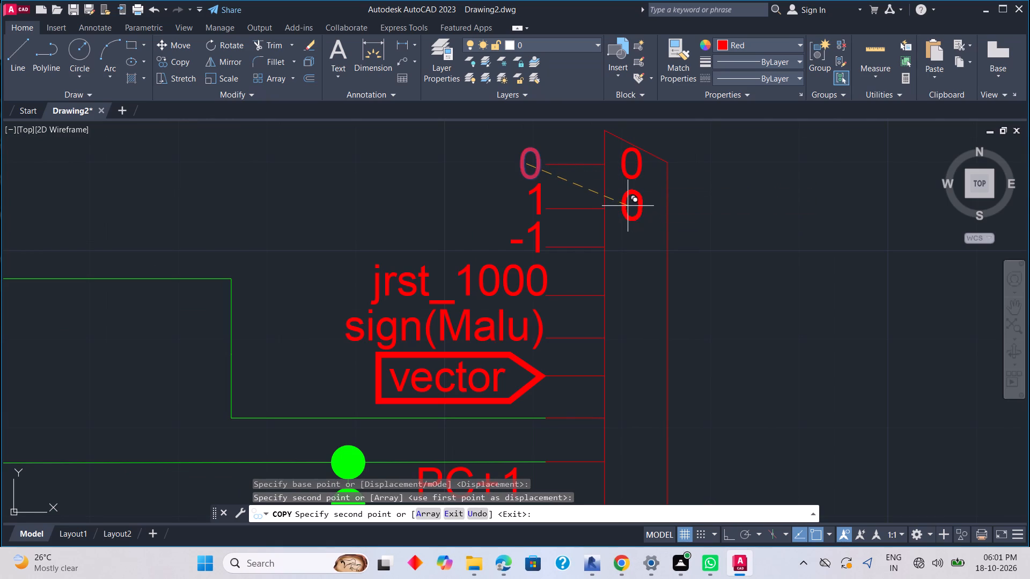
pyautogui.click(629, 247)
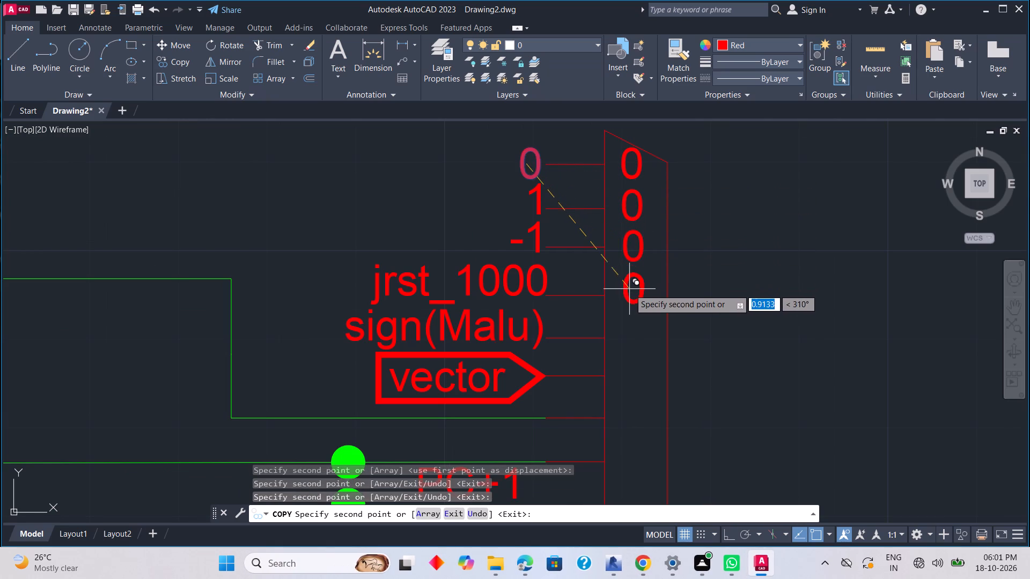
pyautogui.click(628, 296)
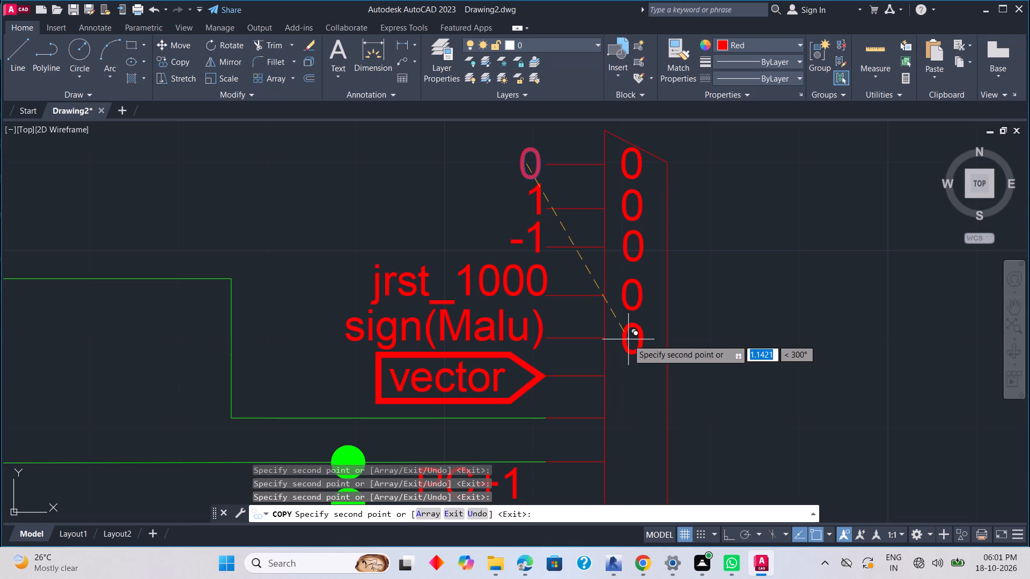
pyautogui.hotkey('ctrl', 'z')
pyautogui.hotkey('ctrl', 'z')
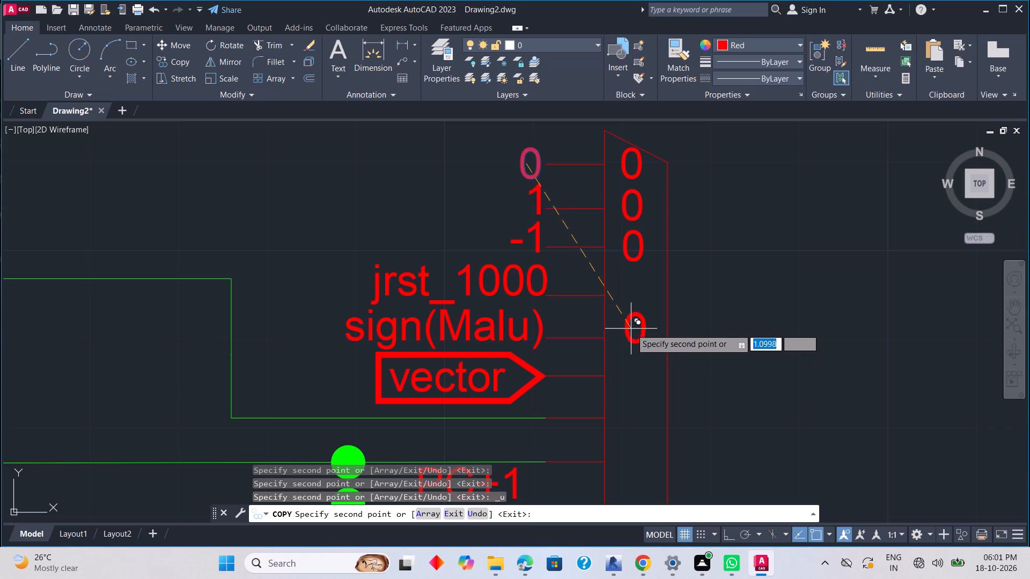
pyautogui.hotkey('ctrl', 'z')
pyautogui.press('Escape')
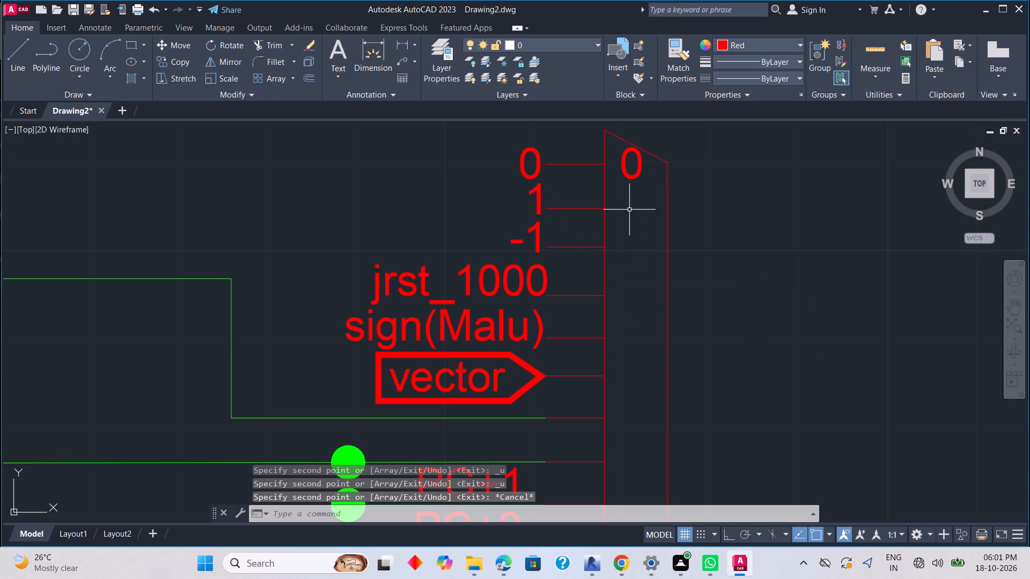
# With Ortho on, copy the 0 inside the multiplexer straight down to the second through eighth input lines.
pyautogui.click(726, 531)
pyautogui.click(641, 173)
pyautogui.rightClick(664, 212)
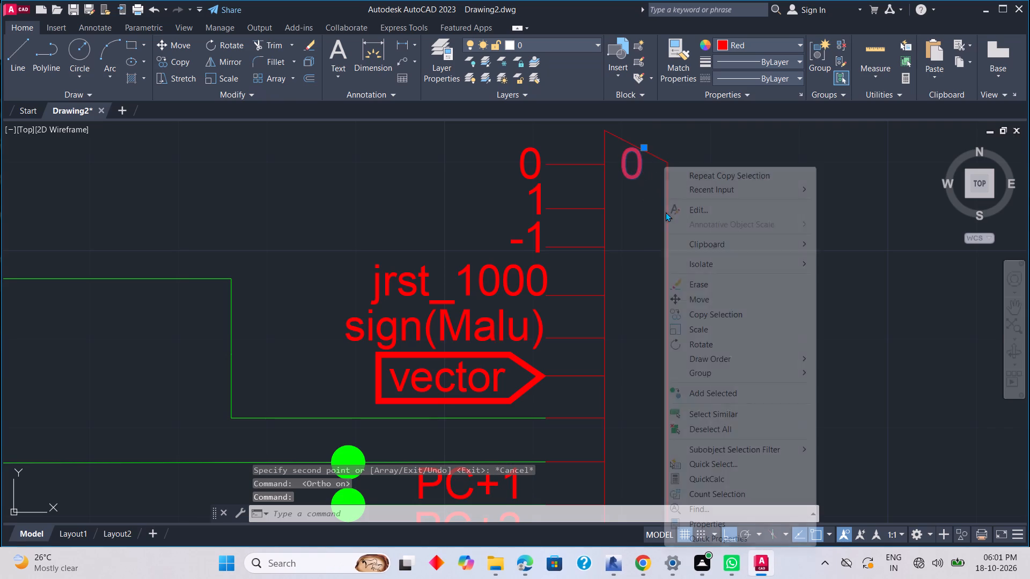
pyautogui.click(712, 310)
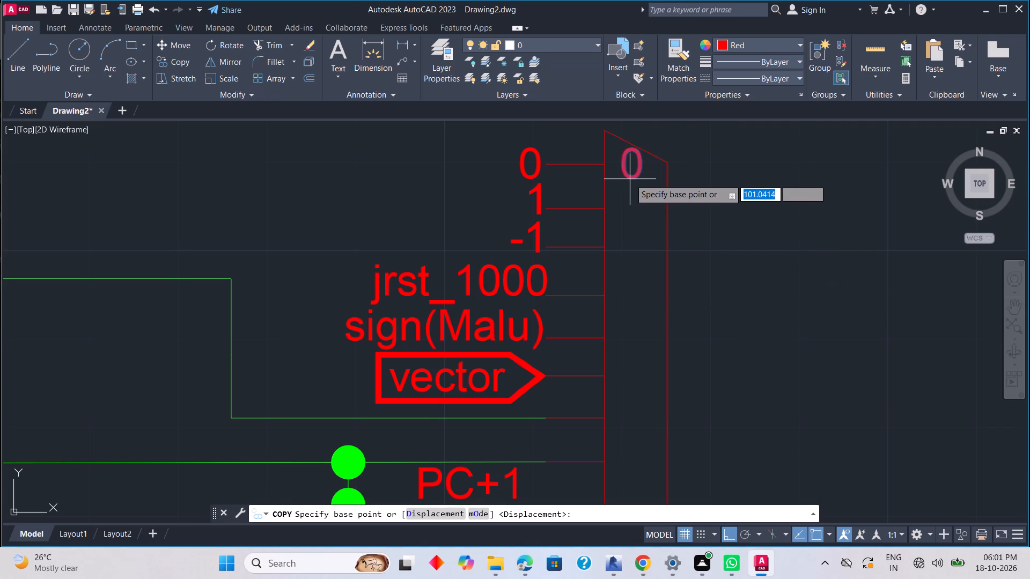
pyautogui.click(630, 179)
pyautogui.click(627, 222)
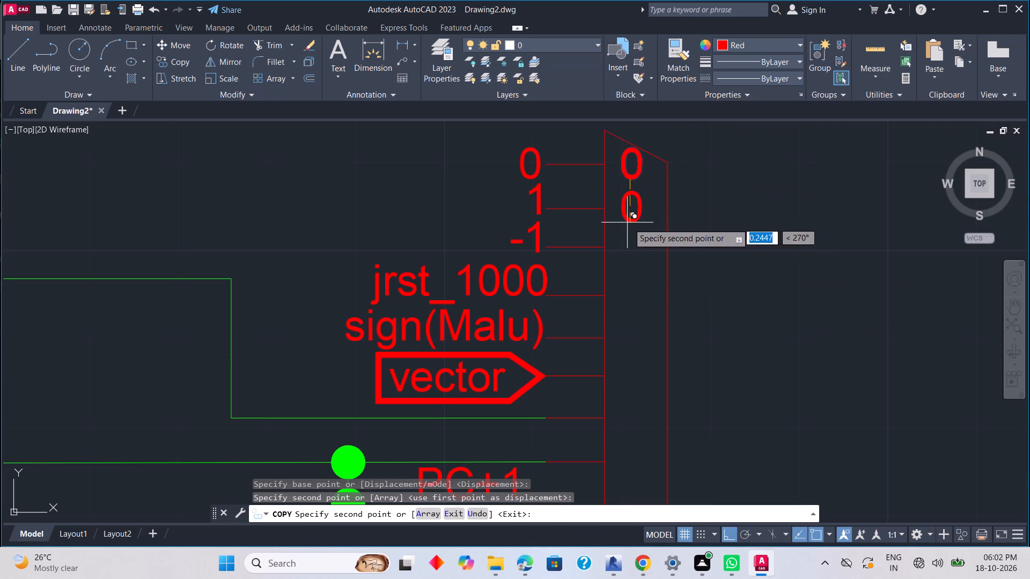
pyautogui.click(624, 264)
pyautogui.click(623, 309)
pyautogui.moveTo(637, 340); pyautogui.dragTo(652, 260, button='middle')
pyautogui.click(654, 276)
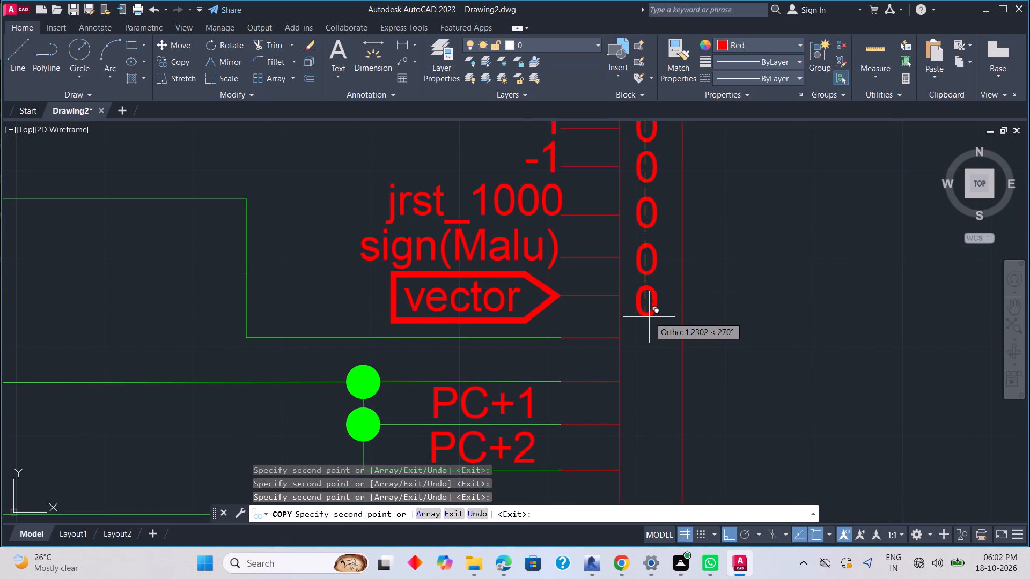
pyautogui.click(649, 314)
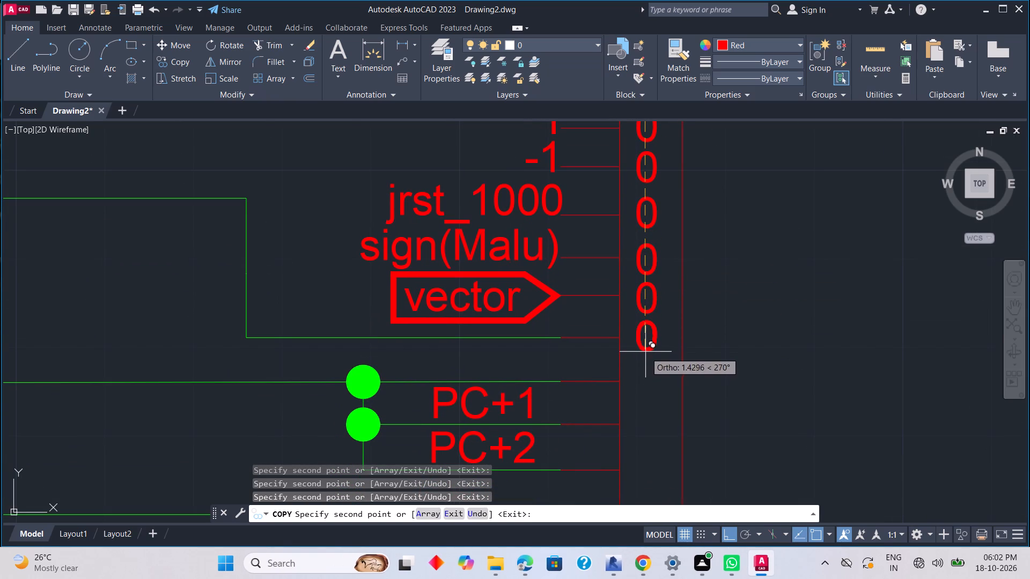
pyautogui.click(645, 352)
pyautogui.click(643, 397)
# Continue copying the 0 straight down to the remaining eight input lines, ending at the multiplexer's lowest input.
pyautogui.moveTo(653, 416); pyautogui.dragTo(670, 288, button='middle')
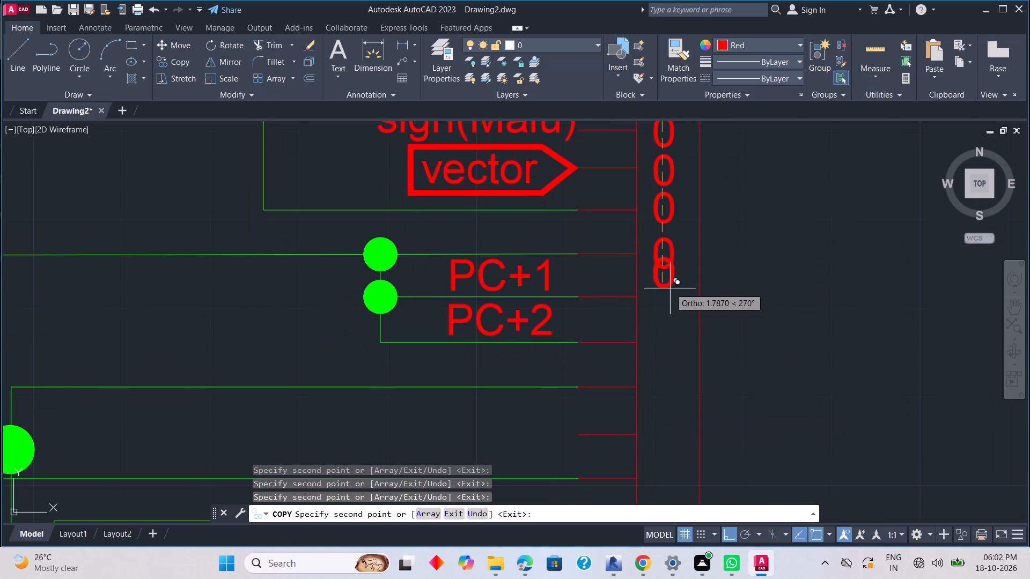
pyautogui.click(669, 313)
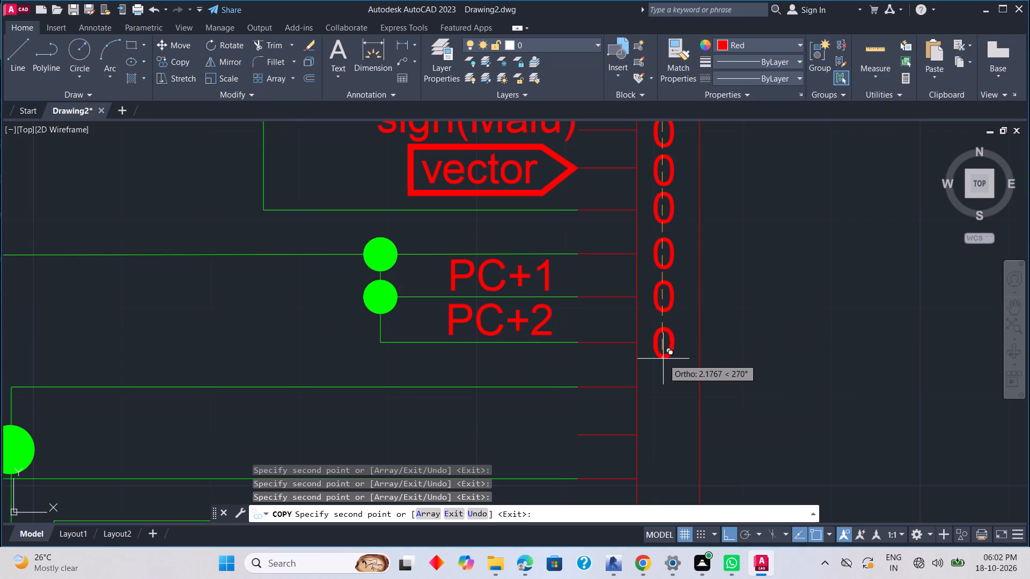
pyautogui.click(663, 359)
pyautogui.moveTo(649, 416); pyautogui.dragTo(663, 318, button='middle')
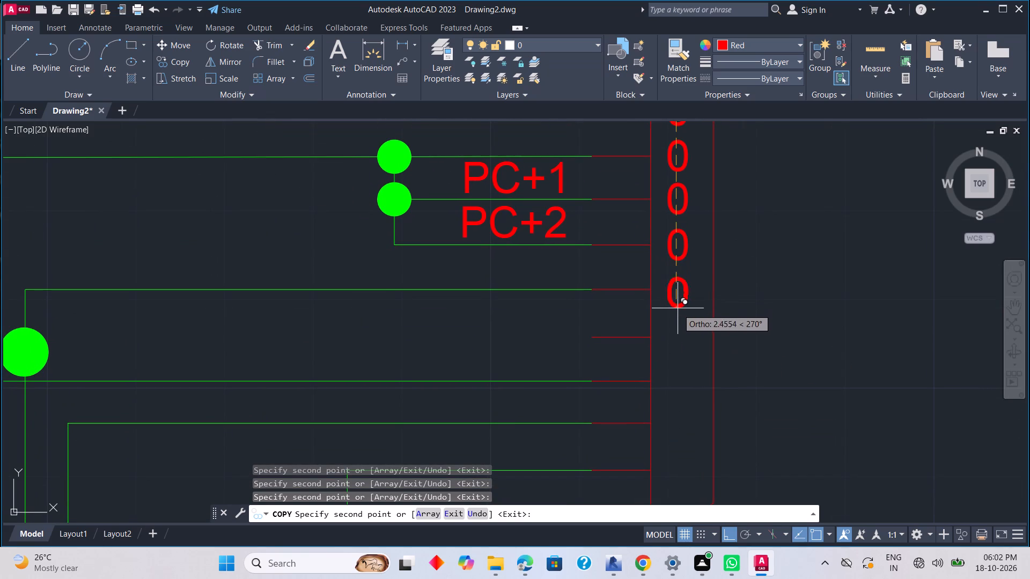
pyautogui.click(678, 307)
pyautogui.click(680, 355)
pyautogui.moveTo(686, 393); pyautogui.dragTo(695, 328, button='middle')
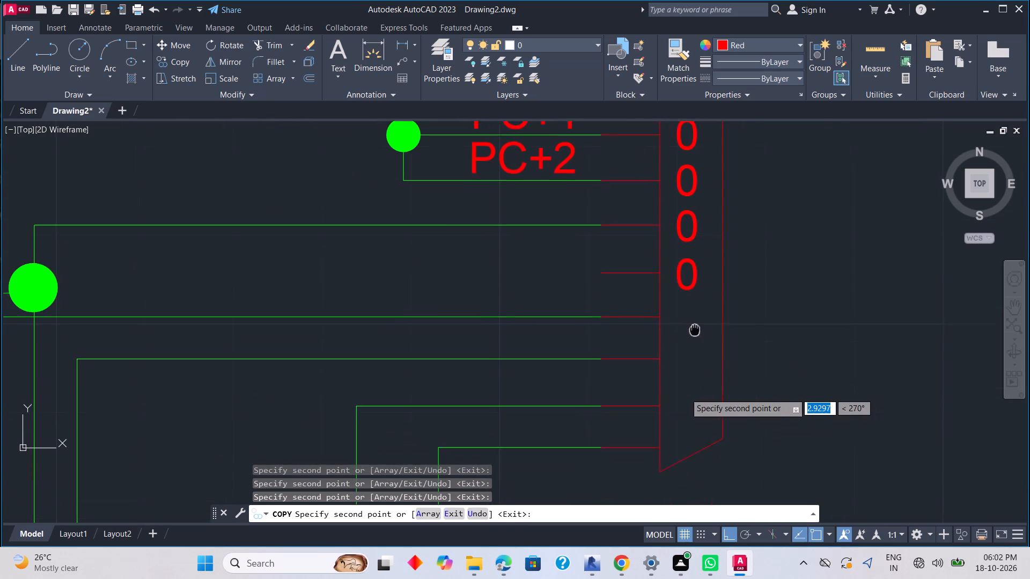
pyautogui.moveTo(695, 328); pyautogui.dragTo(697, 312, button='middle')
pyautogui.click(695, 318)
pyautogui.click(696, 359)
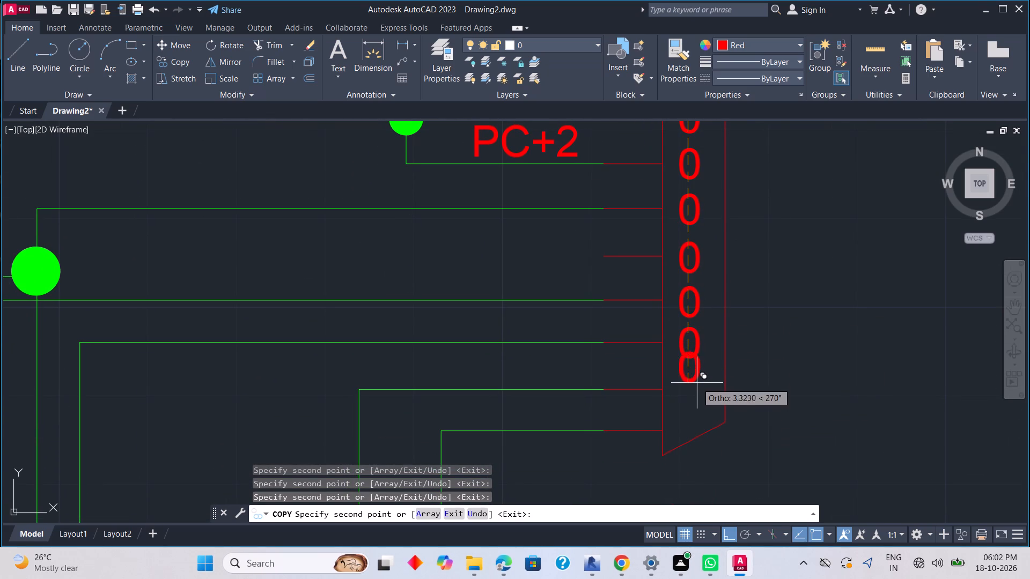
pyautogui.click(697, 401)
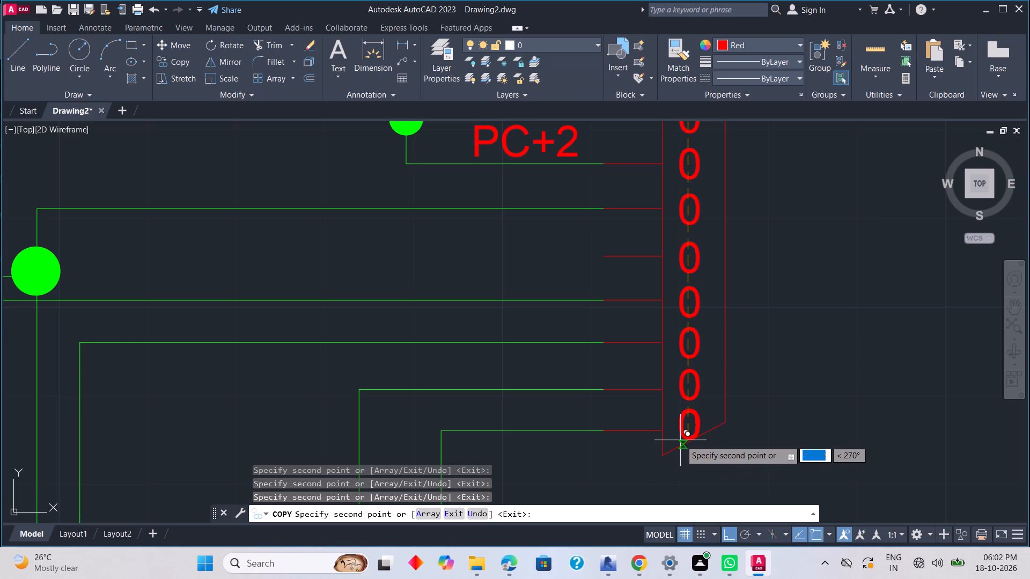
pyautogui.scroll(2, 681, 437)
pyautogui.click(685, 440)
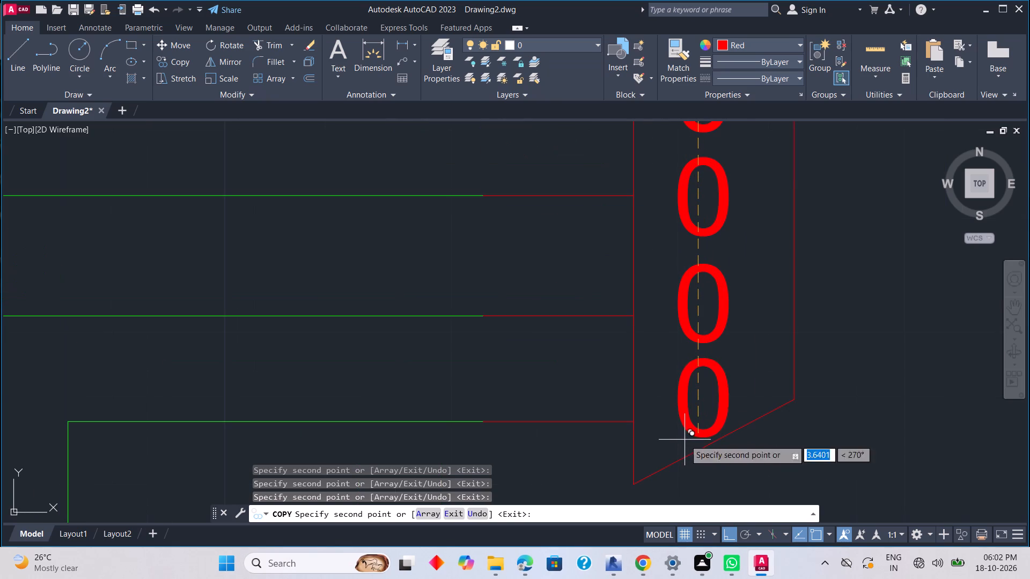
pyautogui.press('Escape')
pyautogui.scroll(-3, 744, 356)
pyautogui.moveTo(746, 348); pyautogui.dragTo(748, 367, button='middle')
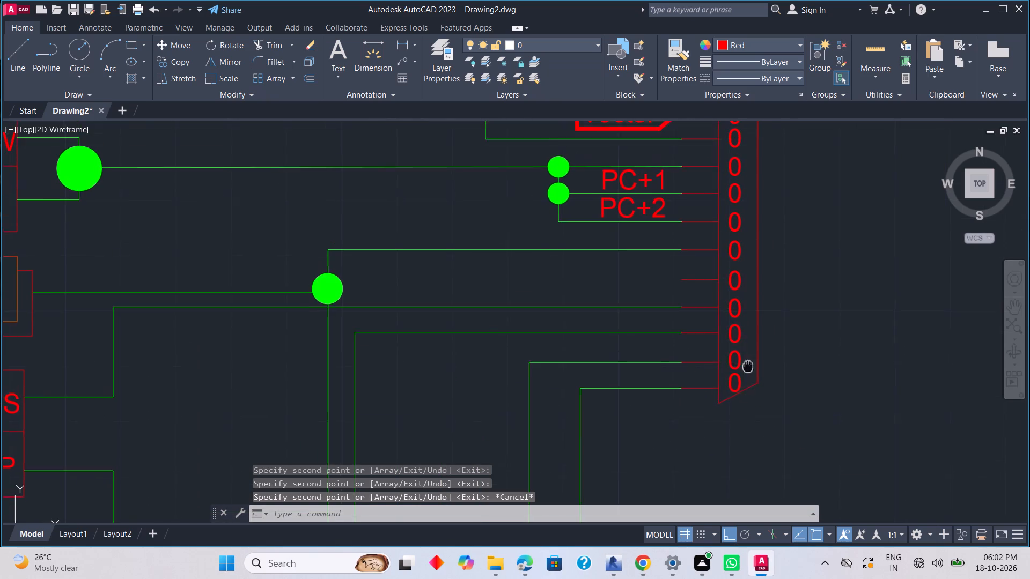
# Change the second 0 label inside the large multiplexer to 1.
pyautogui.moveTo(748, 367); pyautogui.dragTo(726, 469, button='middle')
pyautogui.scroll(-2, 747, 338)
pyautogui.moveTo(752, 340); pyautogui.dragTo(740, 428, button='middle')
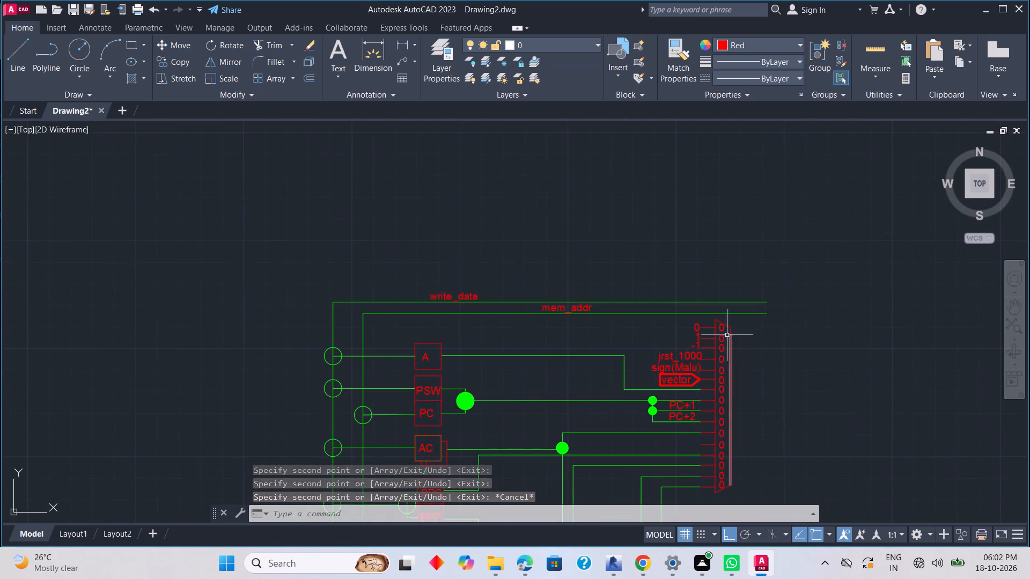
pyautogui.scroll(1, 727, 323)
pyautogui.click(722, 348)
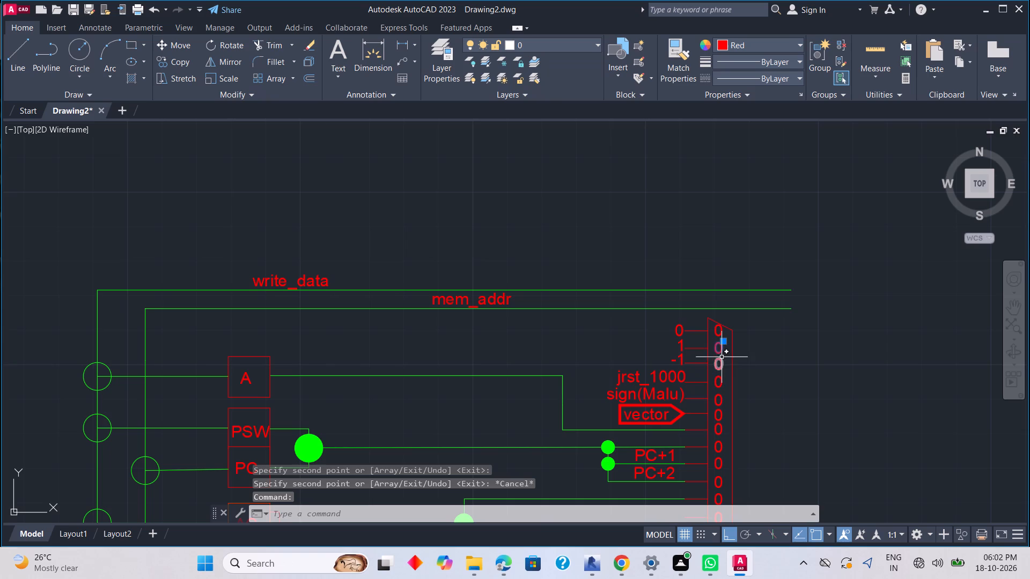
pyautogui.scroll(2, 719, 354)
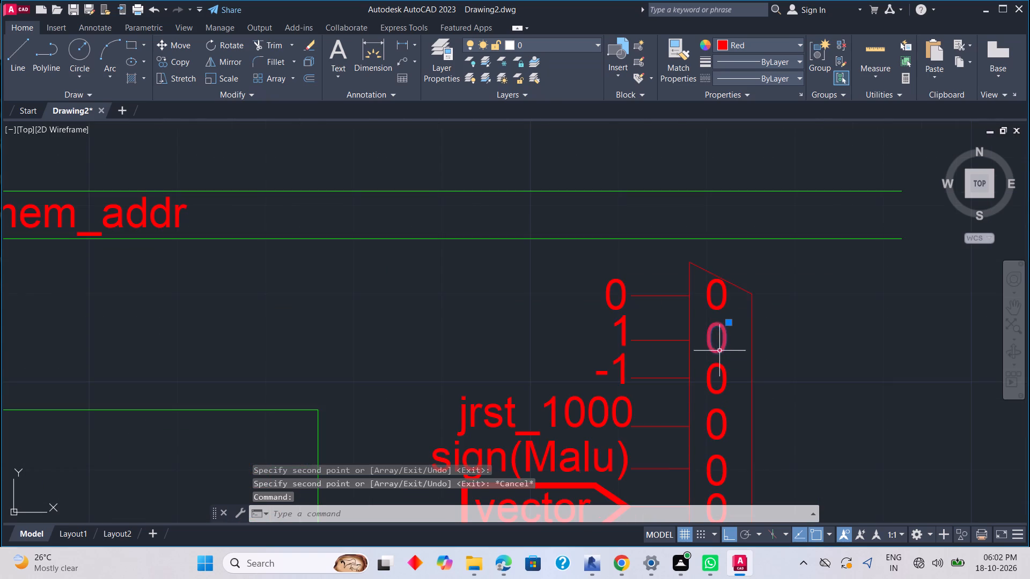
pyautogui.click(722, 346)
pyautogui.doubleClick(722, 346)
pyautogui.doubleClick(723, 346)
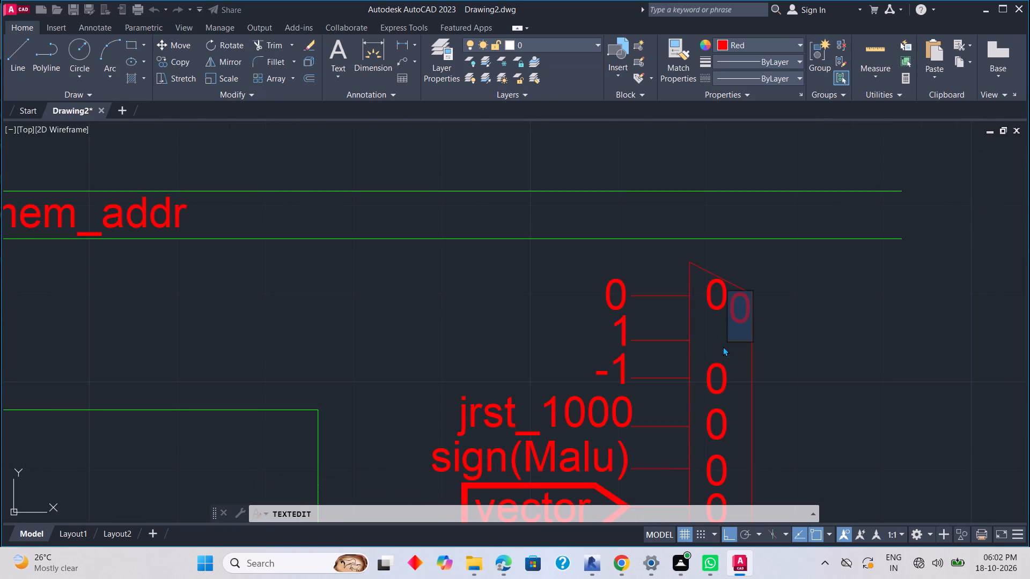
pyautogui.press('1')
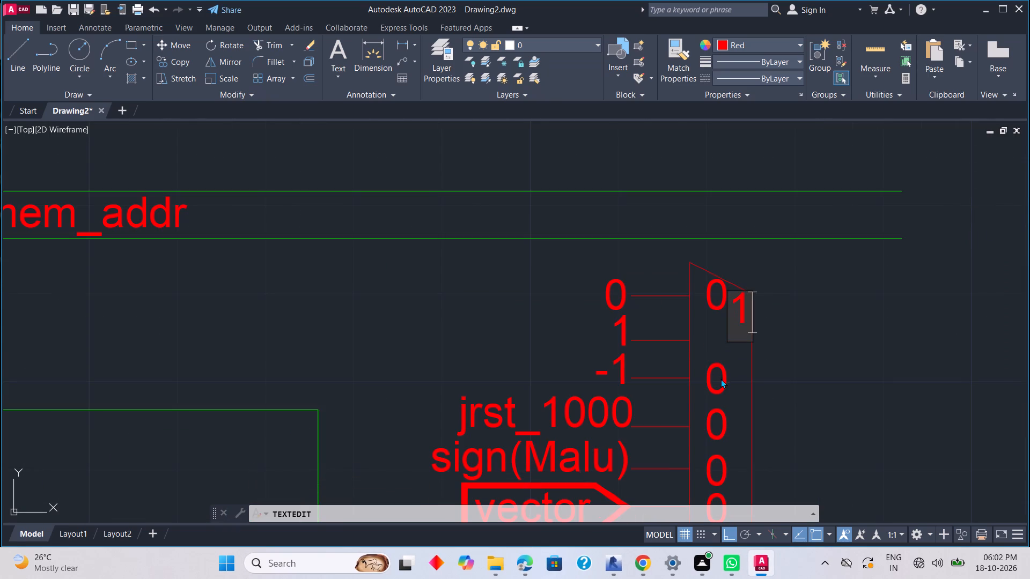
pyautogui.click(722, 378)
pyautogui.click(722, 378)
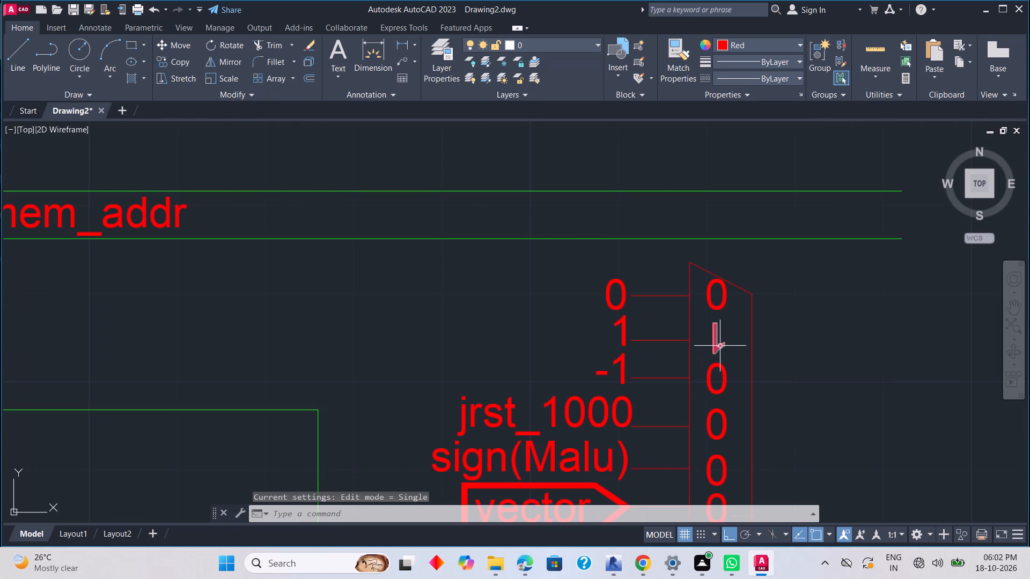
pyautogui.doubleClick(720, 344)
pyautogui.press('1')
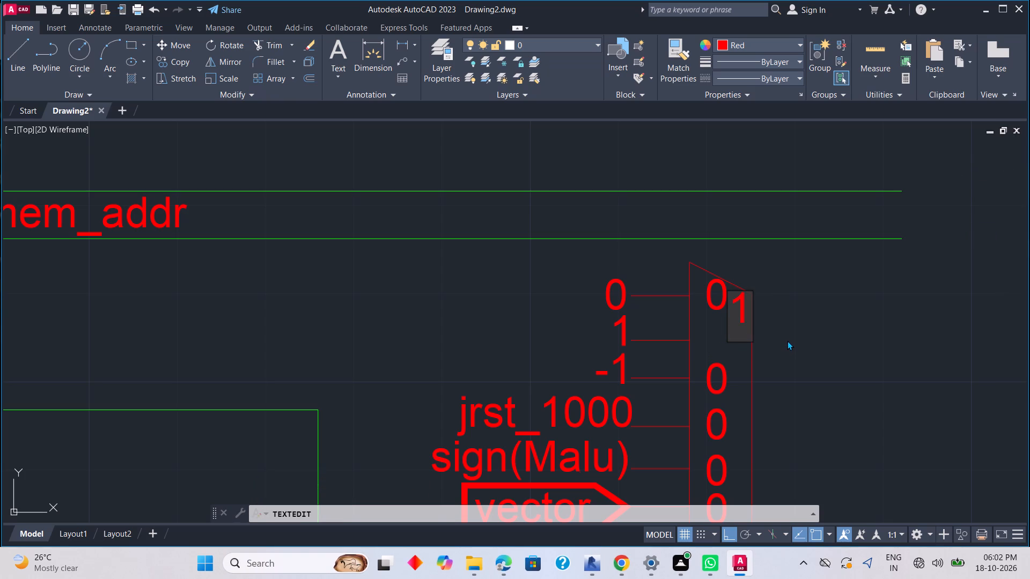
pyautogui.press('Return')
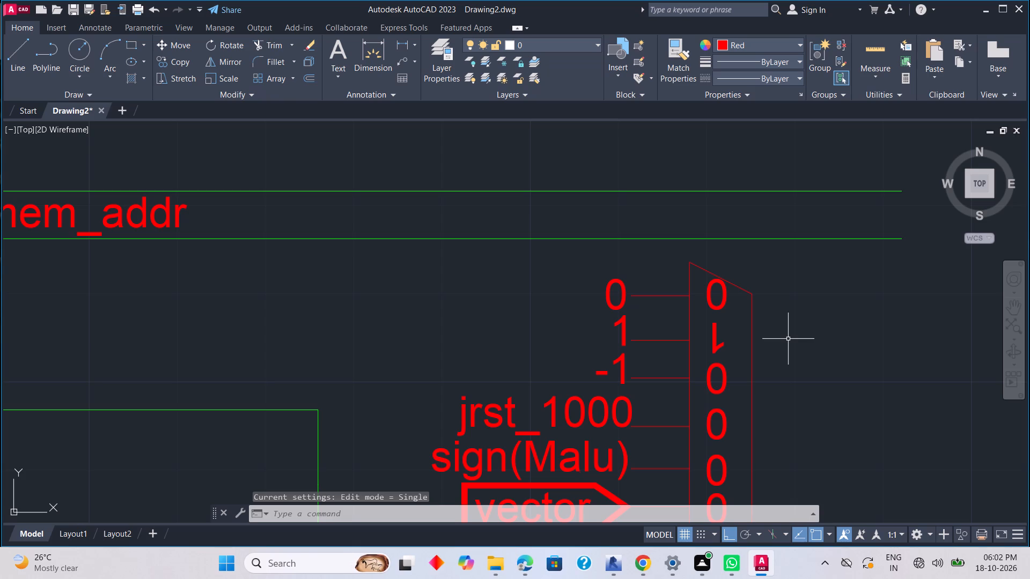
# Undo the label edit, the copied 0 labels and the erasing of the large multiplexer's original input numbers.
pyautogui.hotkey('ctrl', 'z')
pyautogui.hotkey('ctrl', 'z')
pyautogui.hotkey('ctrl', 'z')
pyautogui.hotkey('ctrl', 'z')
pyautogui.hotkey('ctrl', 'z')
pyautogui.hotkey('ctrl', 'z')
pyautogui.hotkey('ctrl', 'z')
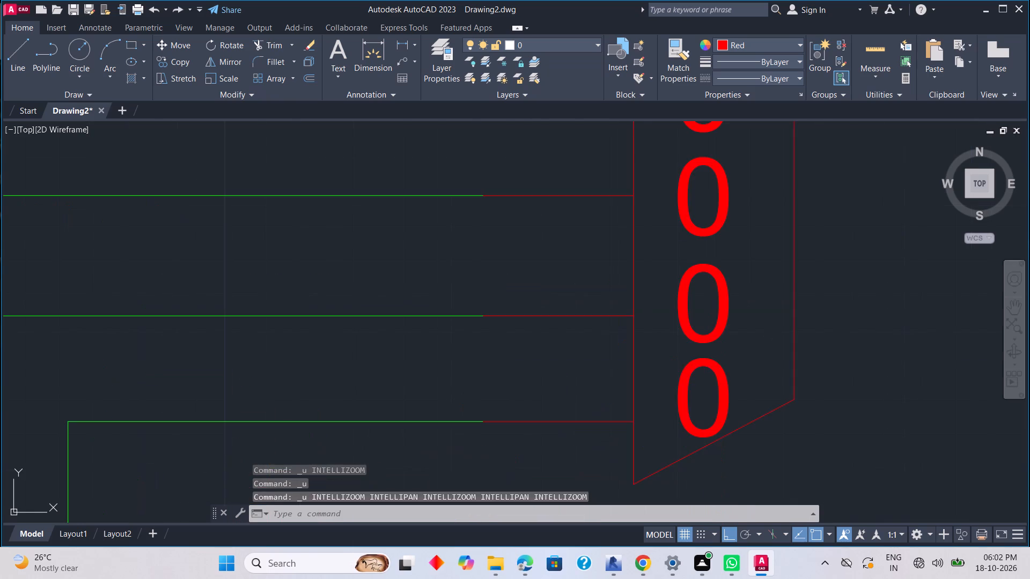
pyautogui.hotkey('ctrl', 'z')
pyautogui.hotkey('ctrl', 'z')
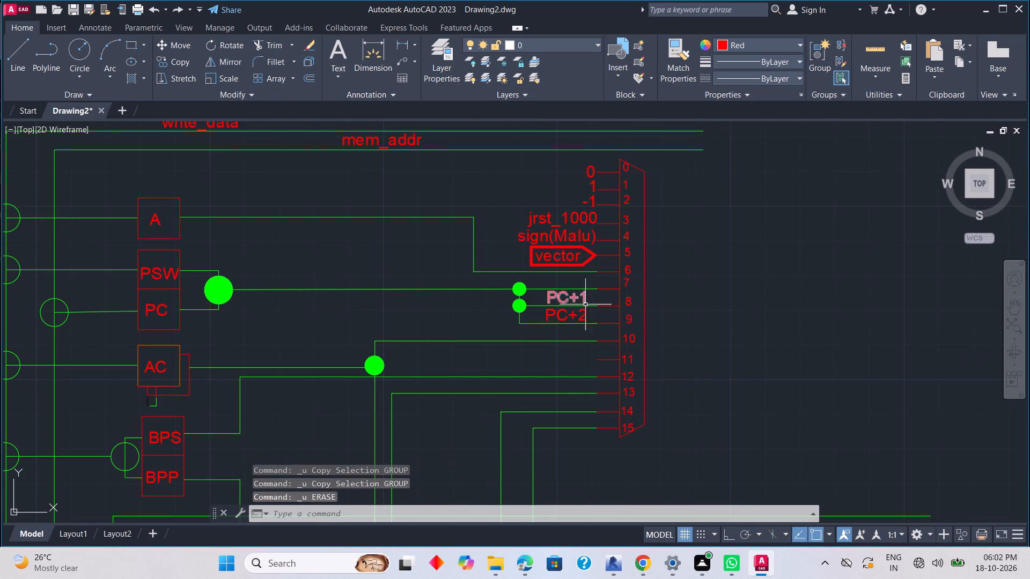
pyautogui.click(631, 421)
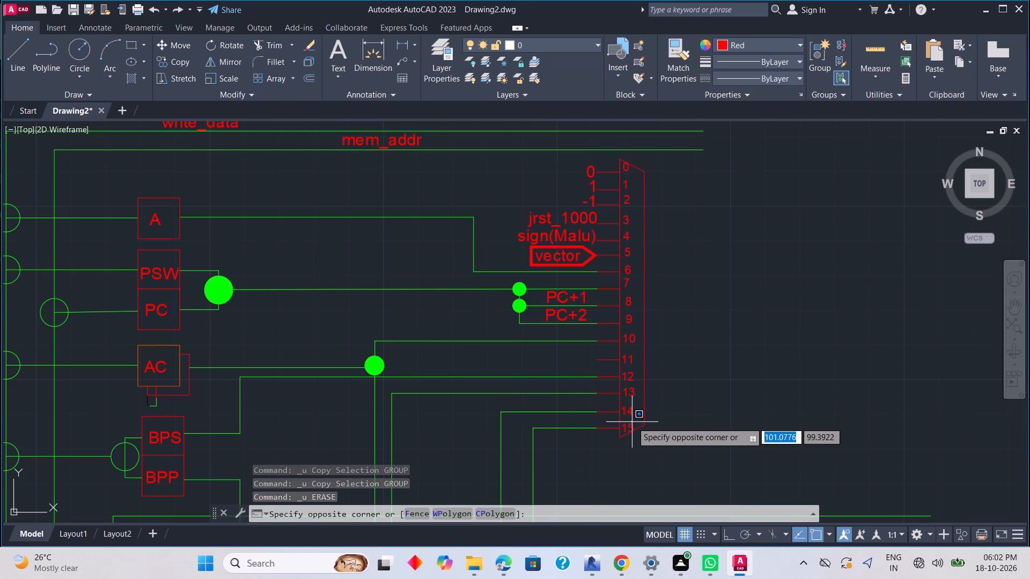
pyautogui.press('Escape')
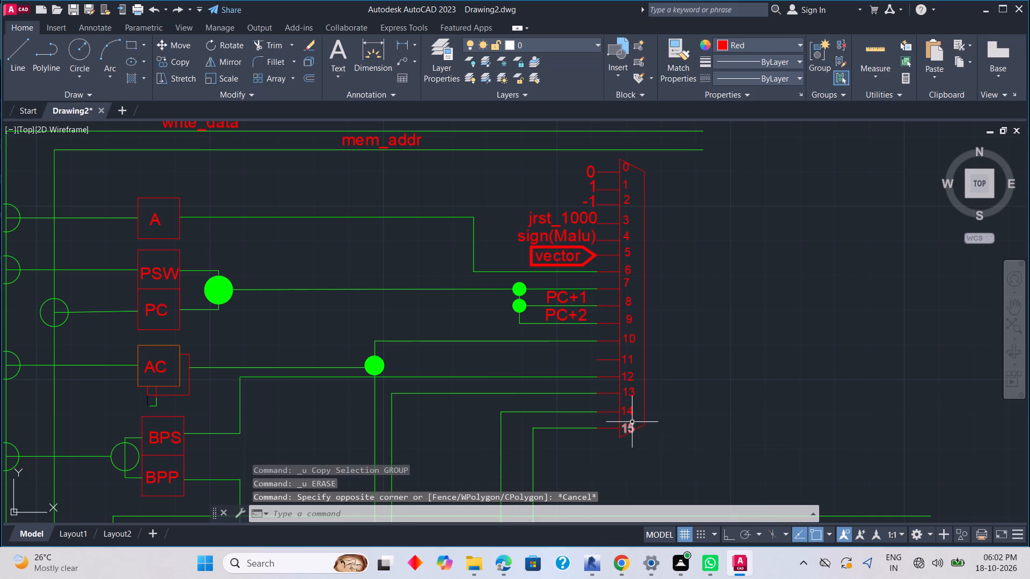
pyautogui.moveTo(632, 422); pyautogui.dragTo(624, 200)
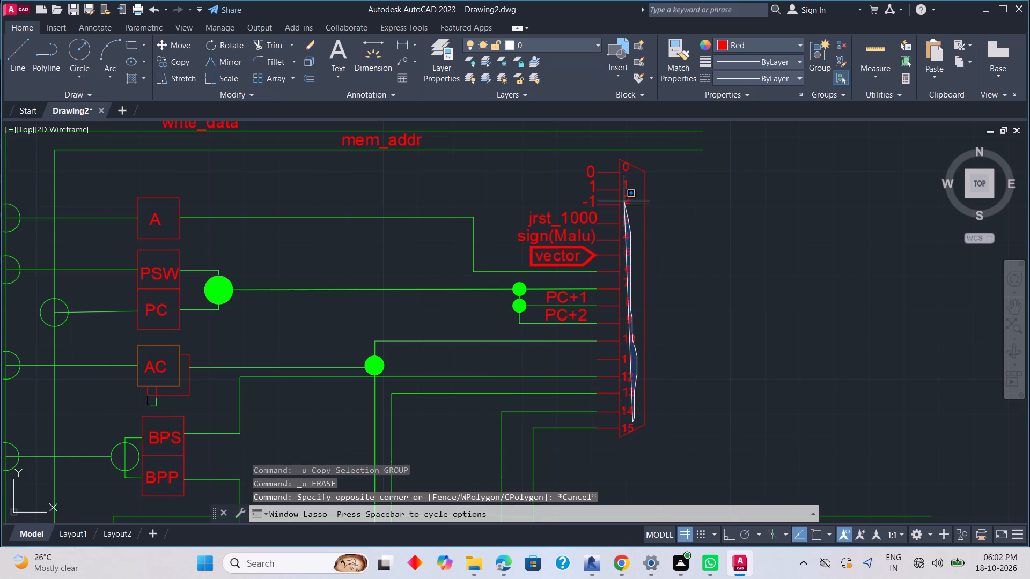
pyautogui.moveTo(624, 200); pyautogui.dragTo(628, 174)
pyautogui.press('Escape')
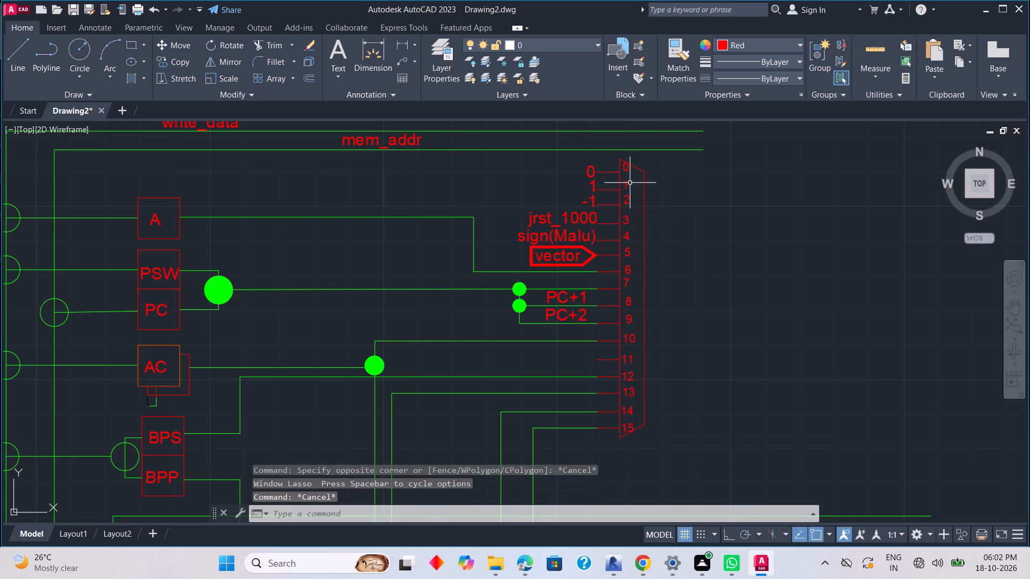
# Delete all the original input numbers, 0 through 15, inside the large multiplexer.
pyautogui.click(628, 172)
pyautogui.click(626, 183)
pyautogui.moveTo(628, 196); pyautogui.dragTo(628, 202)
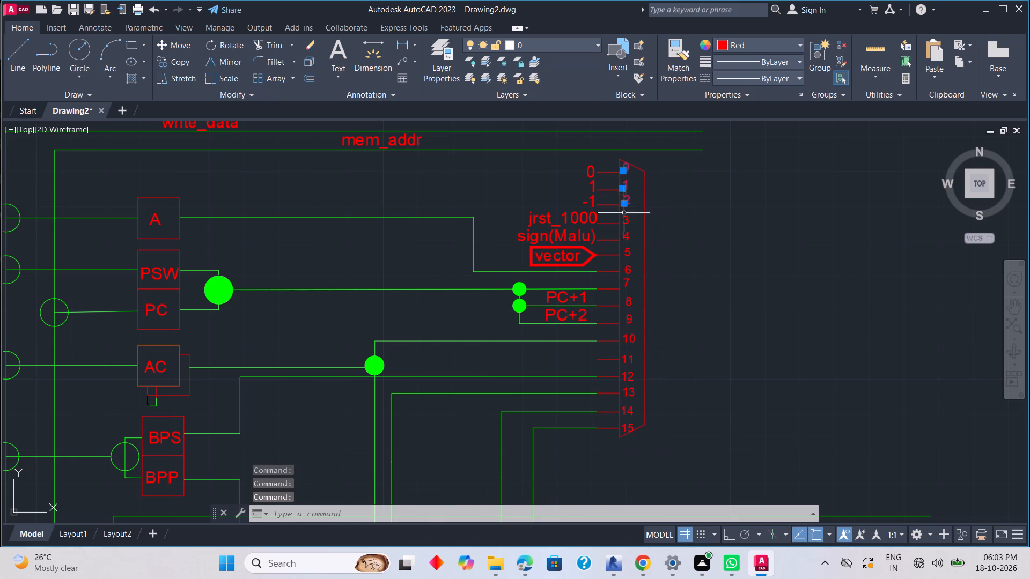
pyautogui.click(626, 220)
pyautogui.click(627, 231)
pyautogui.click(627, 253)
pyautogui.click(632, 268)
pyautogui.click(628, 290)
pyautogui.click(627, 311)
pyautogui.moveTo(629, 278); pyautogui.dragTo(629, 284)
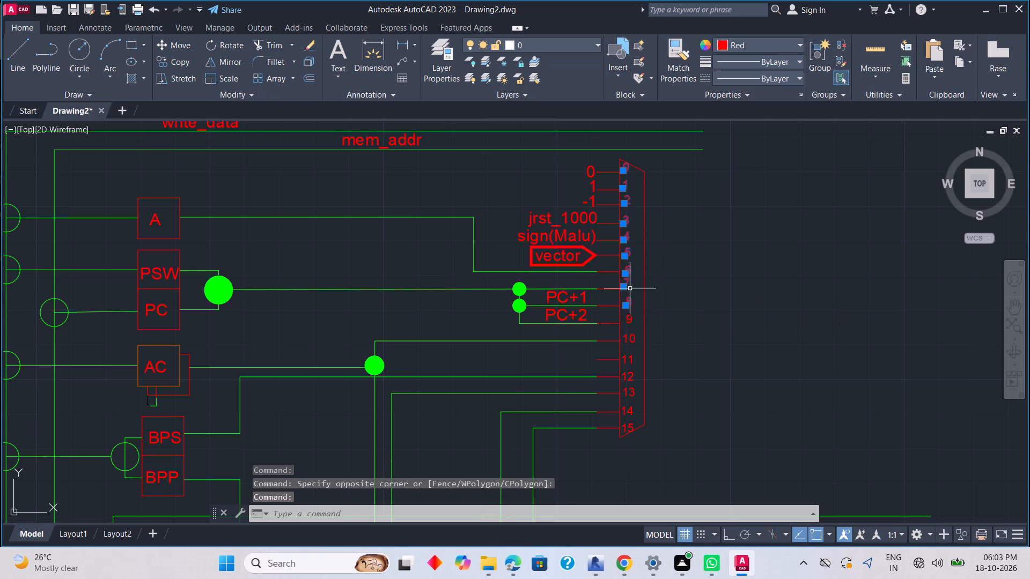
pyautogui.click(630, 318)
pyautogui.moveTo(630, 335); pyautogui.dragTo(631, 340)
pyautogui.click(635, 353)
pyautogui.click(629, 360)
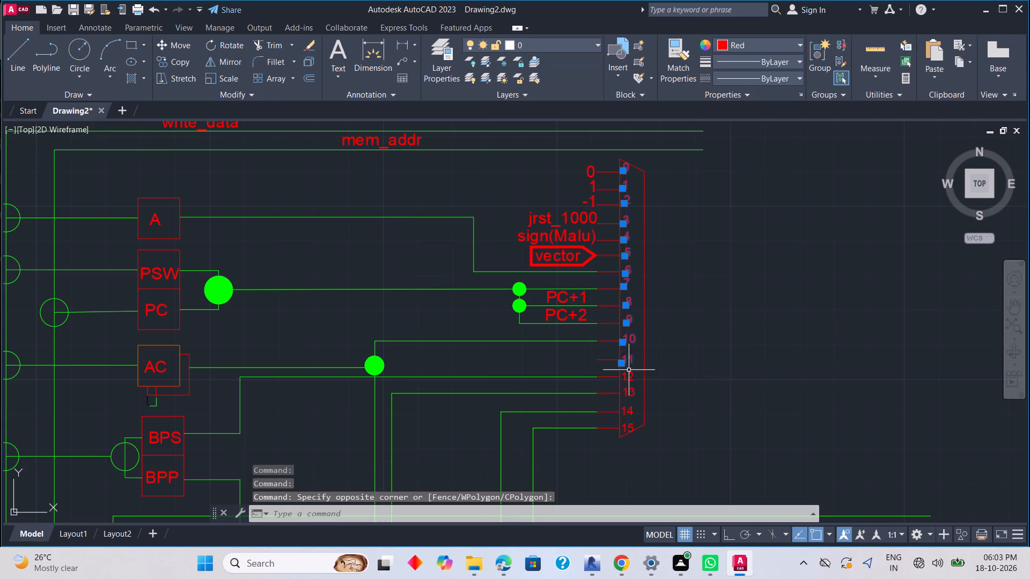
pyautogui.moveTo(630, 371); pyautogui.dragTo(631, 380)
pyautogui.click(635, 394)
pyautogui.click(629, 408)
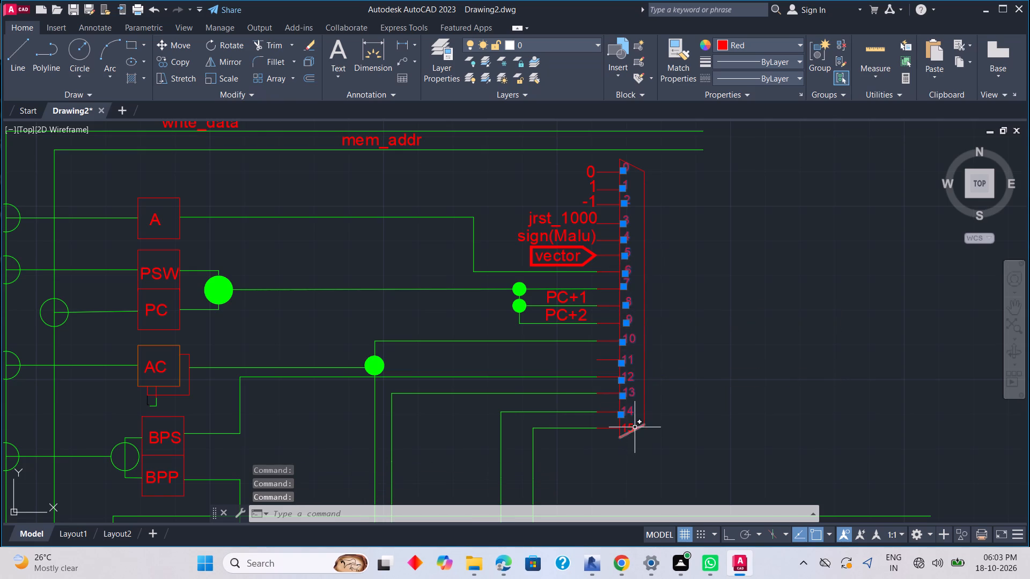
pyautogui.click(634, 425)
pyautogui.press('Delete')
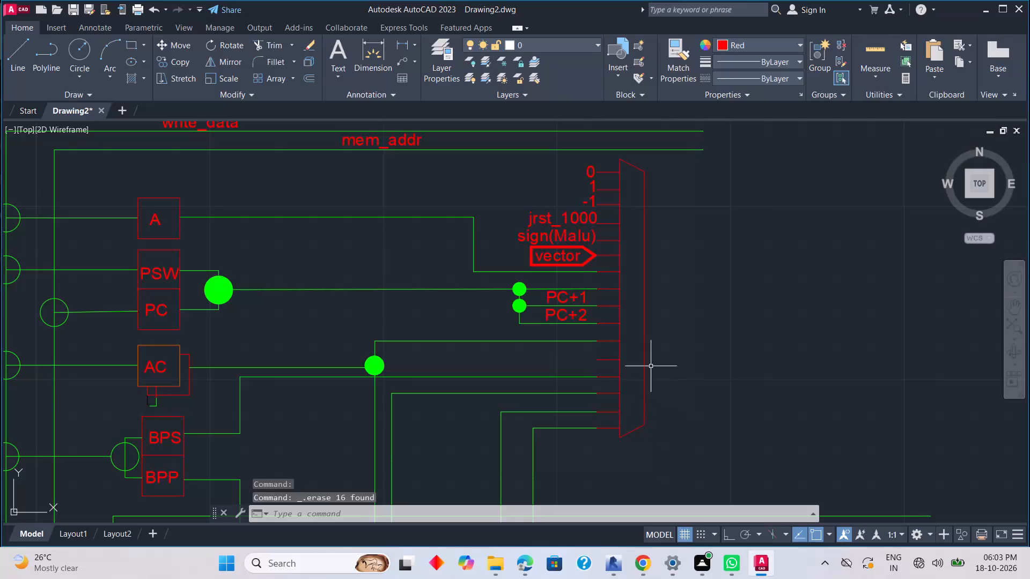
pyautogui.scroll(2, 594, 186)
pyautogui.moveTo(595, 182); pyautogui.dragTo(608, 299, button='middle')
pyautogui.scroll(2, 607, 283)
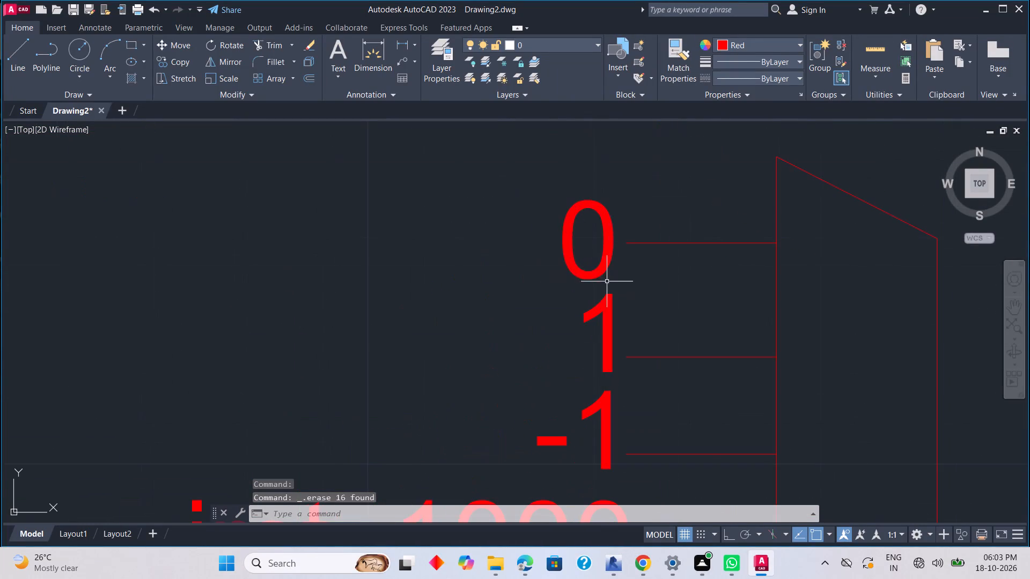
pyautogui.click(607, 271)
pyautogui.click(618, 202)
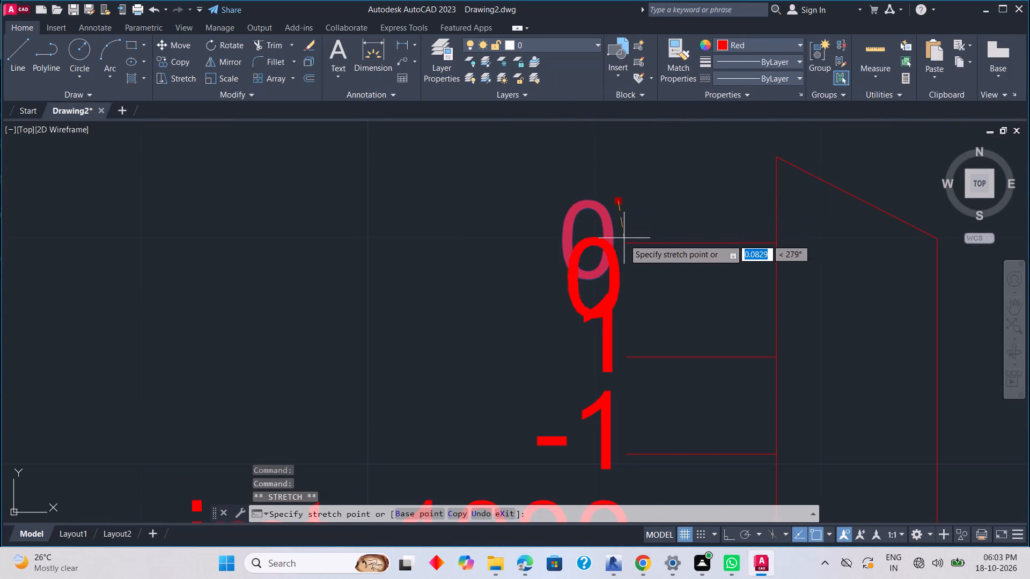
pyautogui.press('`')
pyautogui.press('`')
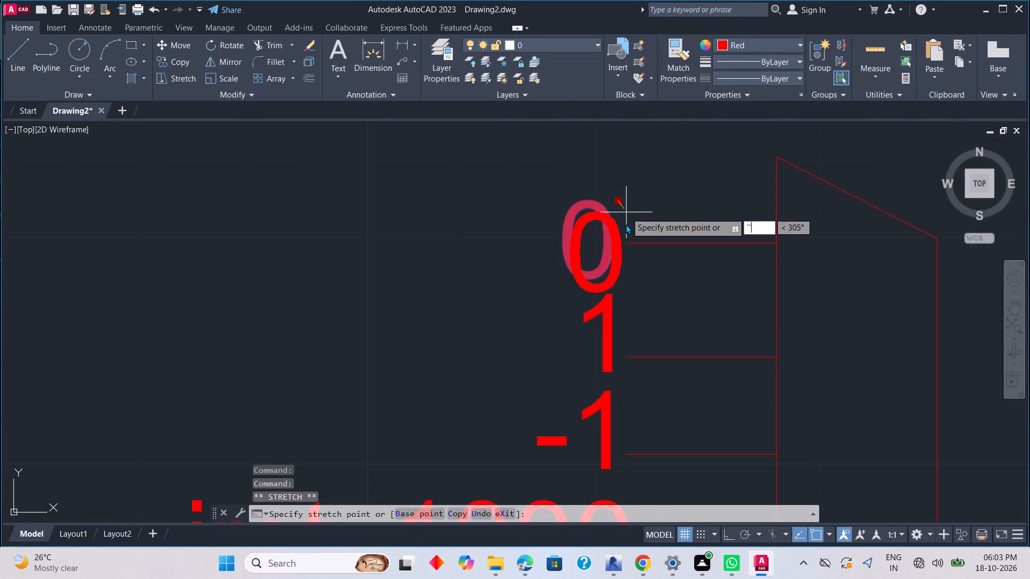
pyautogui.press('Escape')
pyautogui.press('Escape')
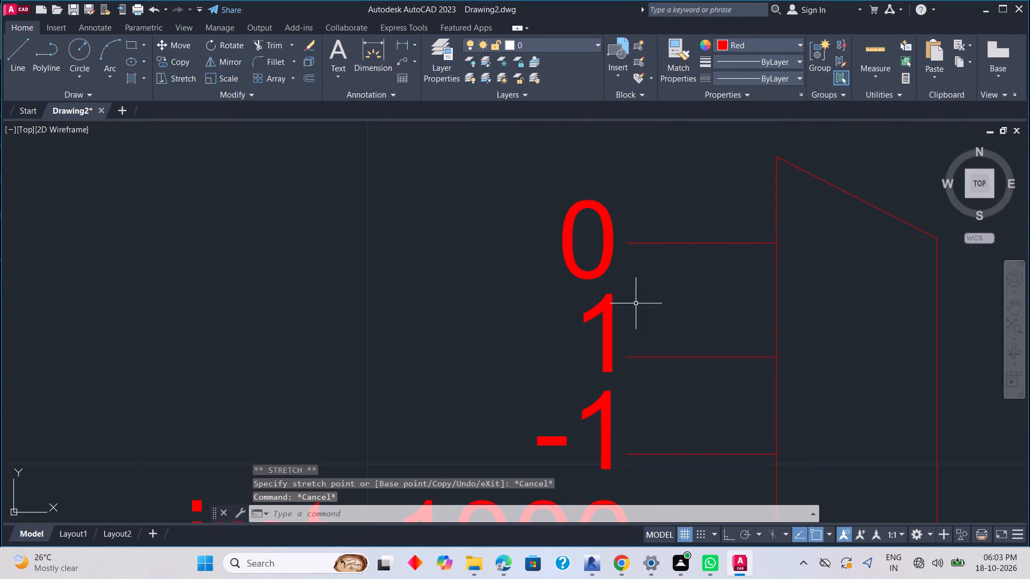
# Copy the outer 1 label into the large multiplexer, level with its topmost input line.
pyautogui.click(612, 312)
pyautogui.rightClick(685, 321)
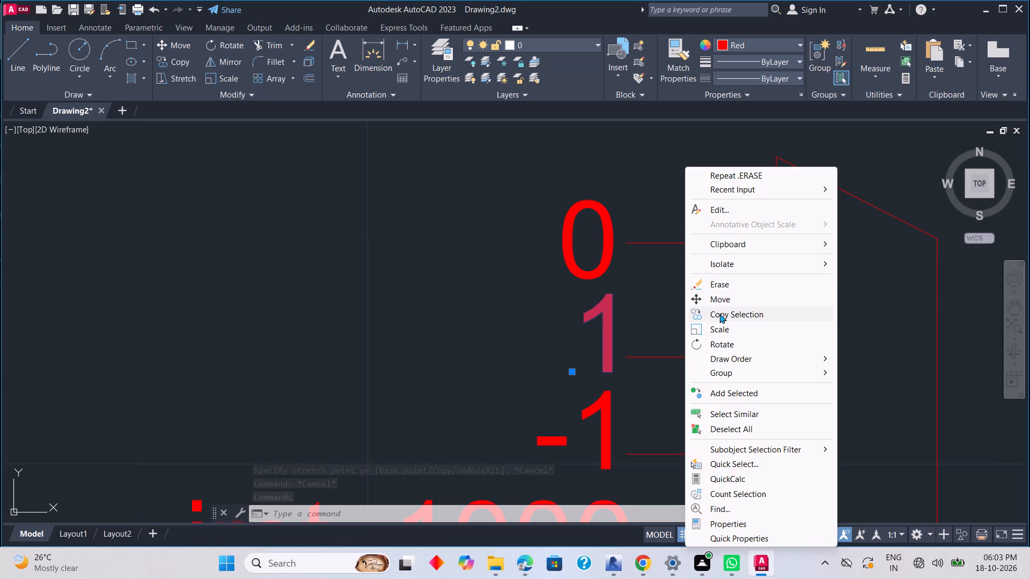
pyautogui.click(720, 314)
pyautogui.moveTo(611, 370); pyautogui.dragTo(614, 364)
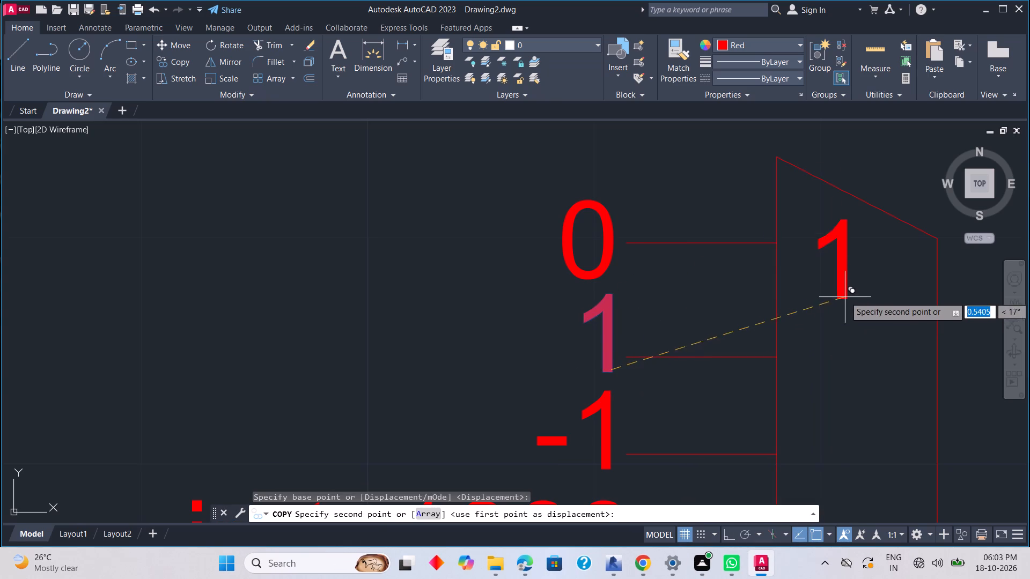
pyautogui.click(844, 272)
pyautogui.press('Escape')
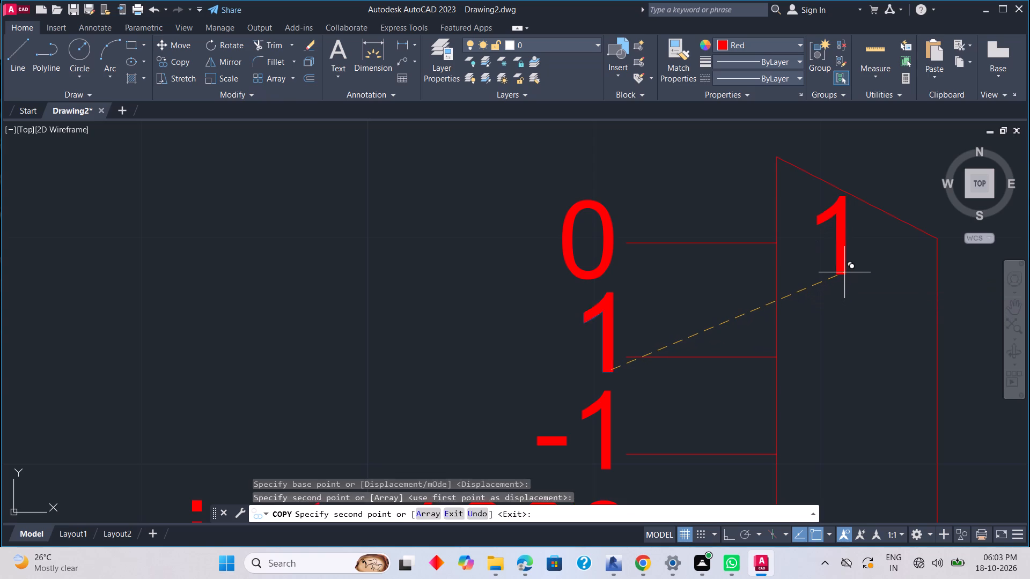
pyautogui.click(843, 272)
pyautogui.press('Escape')
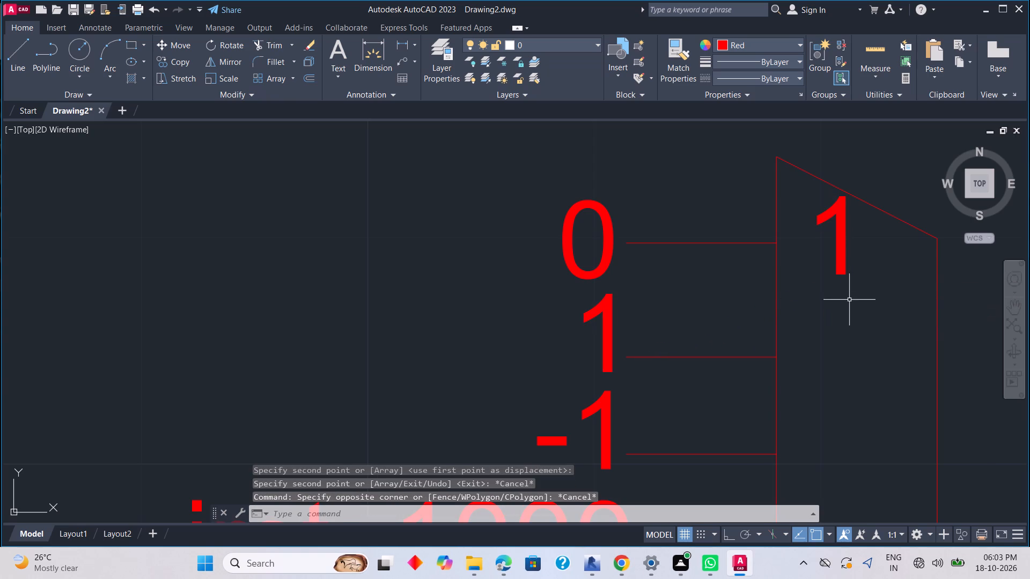
# With ortho on, copy the large multiplexer's inner 1 label straight down to the 1, -1 and jrst_1000 input lines.
pyautogui.click(722, 532)
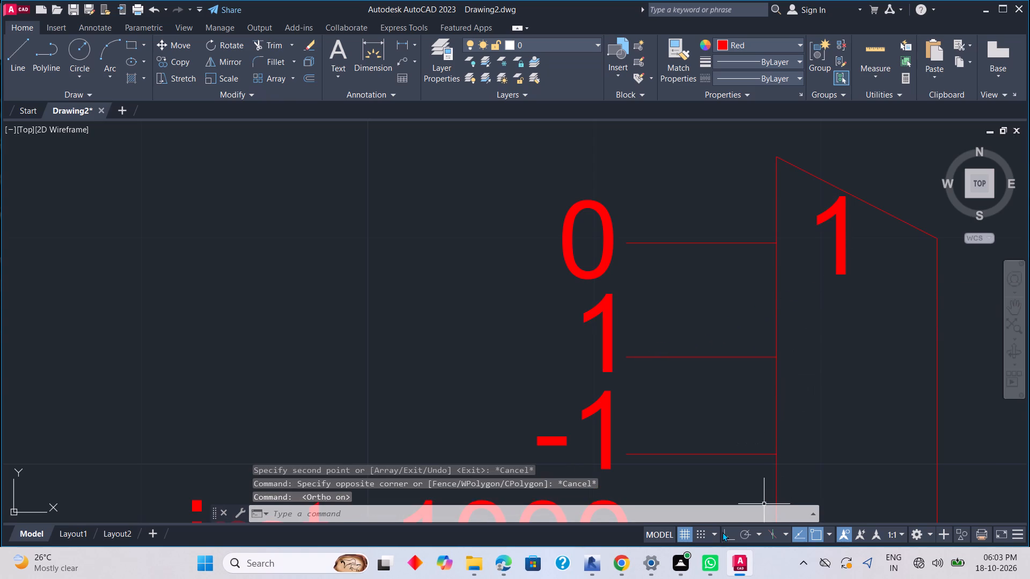
pyautogui.click(837, 261)
pyautogui.rightClick(835, 294)
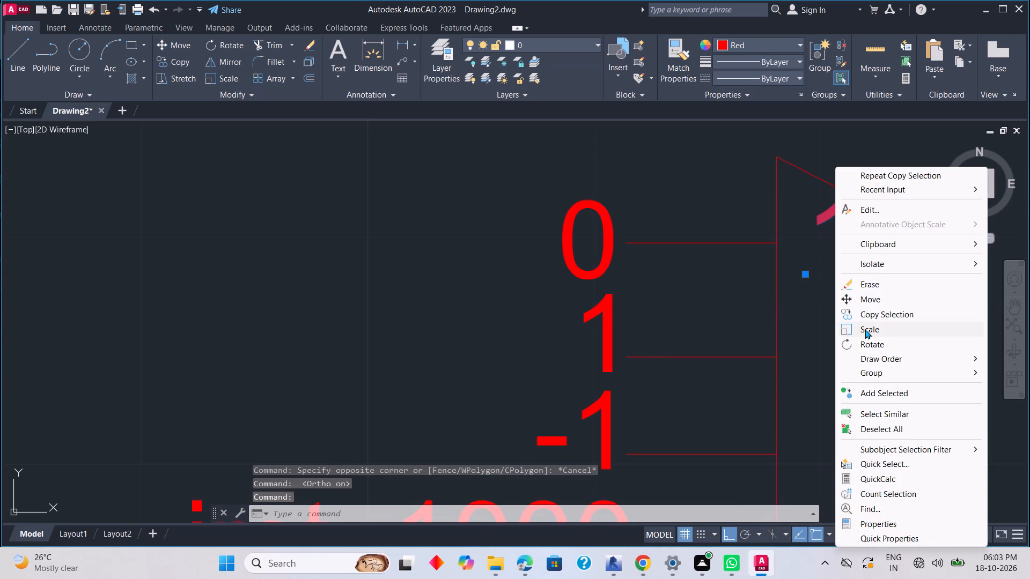
pyautogui.click(866, 315)
pyautogui.click(845, 275)
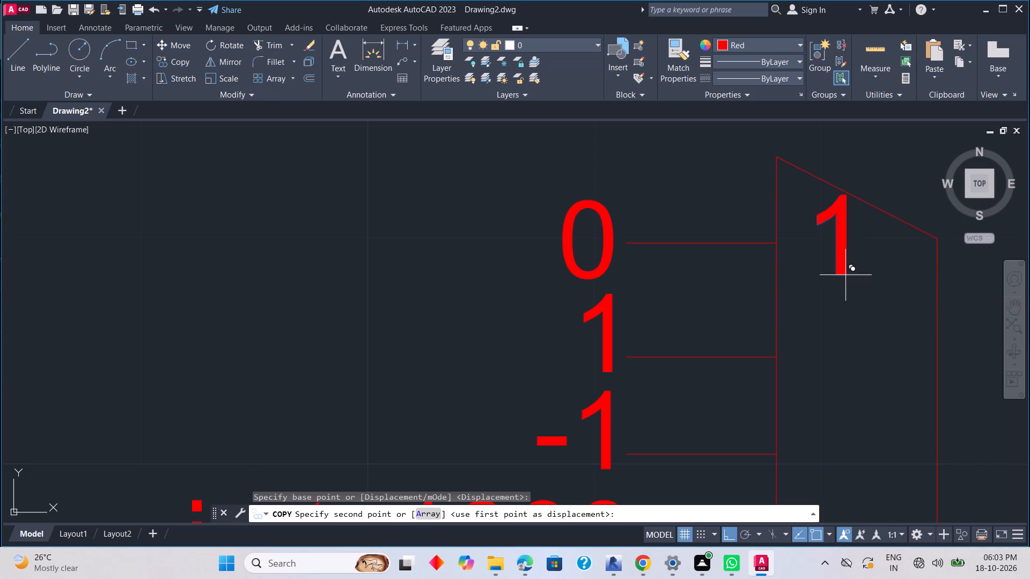
pyautogui.click(865, 390)
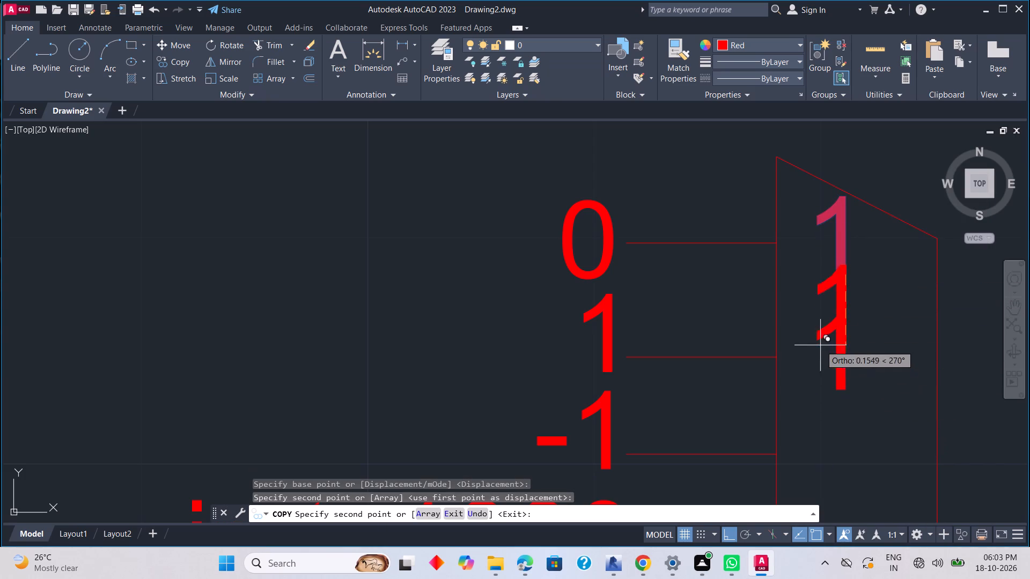
pyautogui.moveTo(851, 439); pyautogui.dragTo(825, 315, button='middle')
pyautogui.click(835, 360)
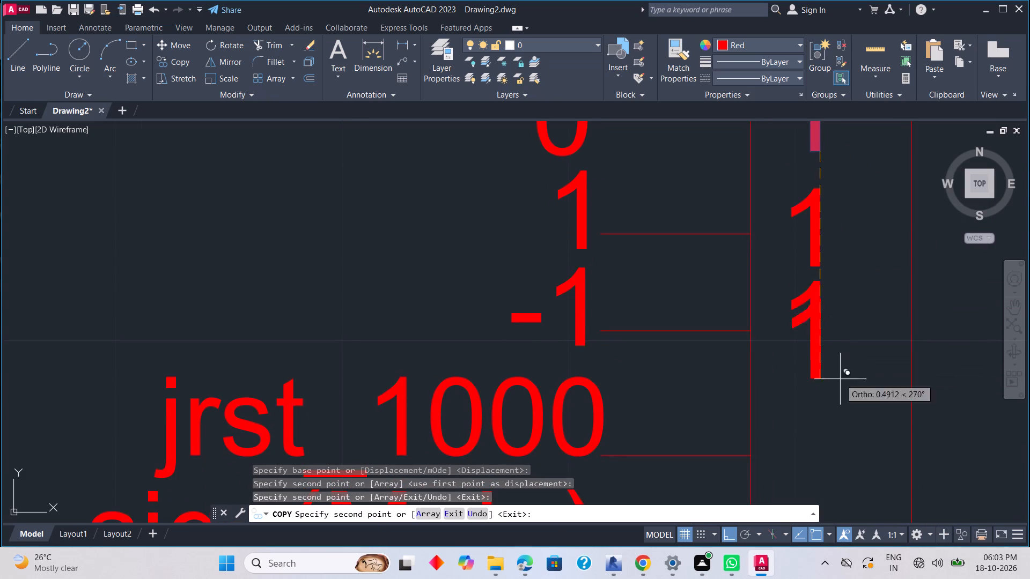
pyautogui.moveTo(842, 436); pyautogui.dragTo(825, 346, button='middle')
pyautogui.click(828, 393)
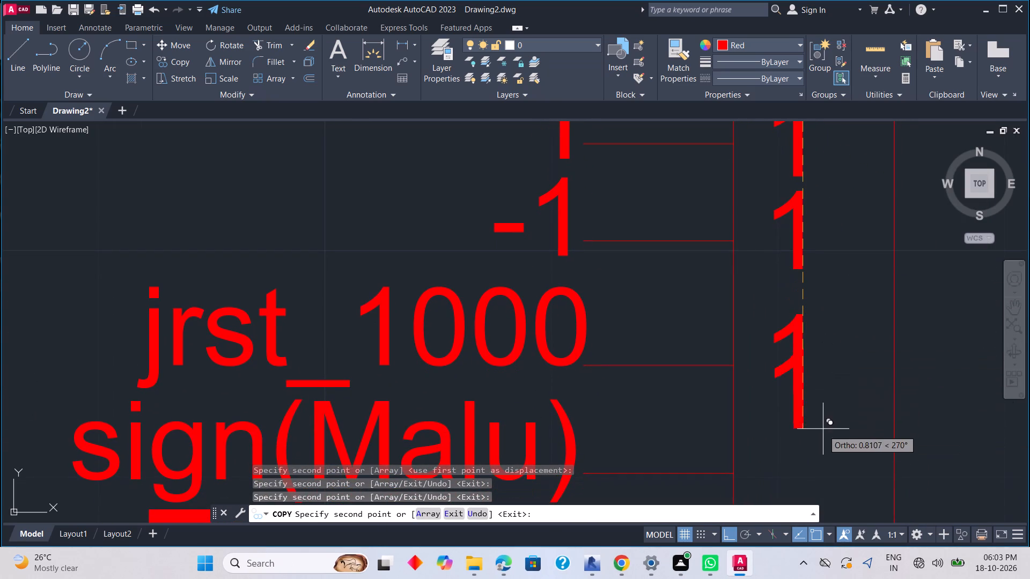
# Continue copying the 1 label straight down to the sign(Malu) and vector lines and the two input lines below them.
pyautogui.moveTo(823, 431); pyautogui.dragTo(823, 329, button='middle')
pyautogui.click(835, 411)
pyautogui.moveTo(831, 455); pyautogui.dragTo(824, 325, button='middle')
pyautogui.click(828, 379)
pyautogui.moveTo(827, 419); pyautogui.dragTo(821, 308, button='middle')
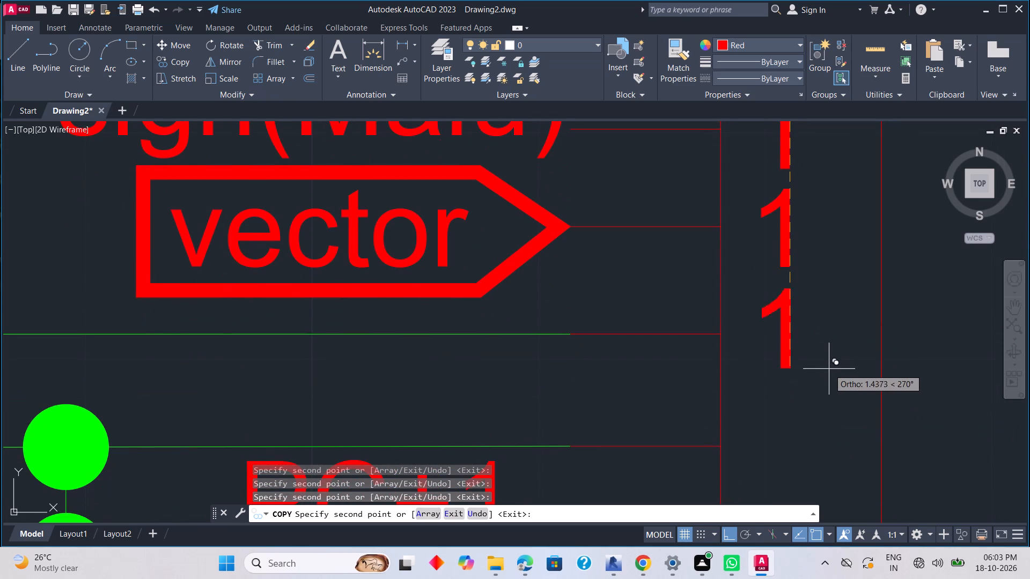
pyautogui.click(830, 372)
pyautogui.moveTo(826, 419); pyautogui.dragTo(826, 308, button='middle')
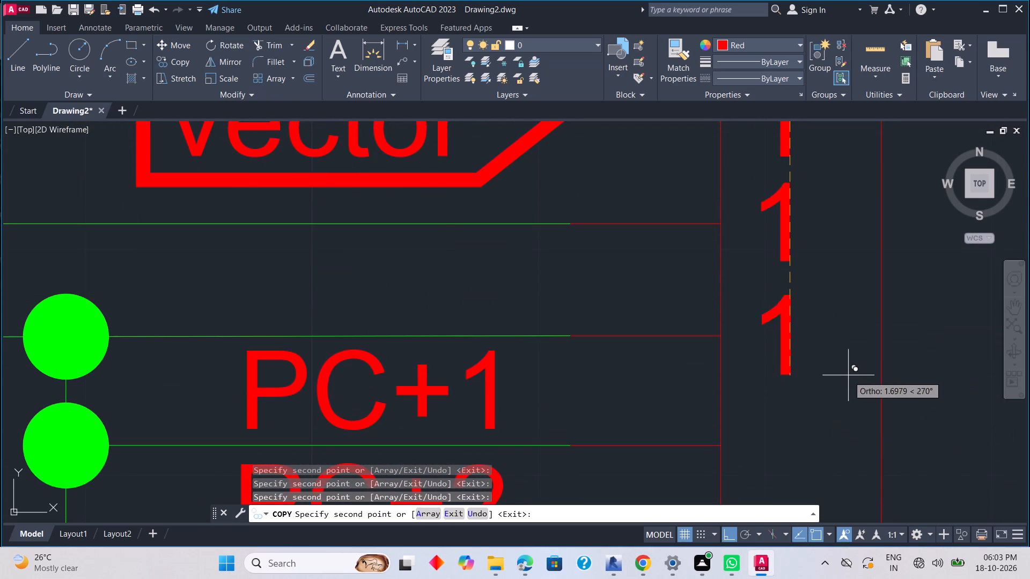
pyautogui.click(848, 375)
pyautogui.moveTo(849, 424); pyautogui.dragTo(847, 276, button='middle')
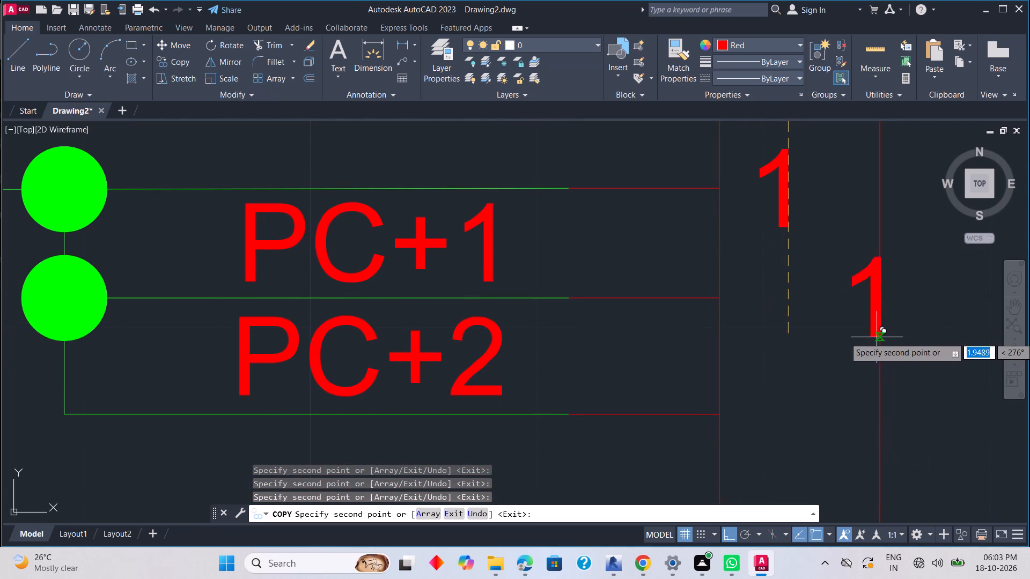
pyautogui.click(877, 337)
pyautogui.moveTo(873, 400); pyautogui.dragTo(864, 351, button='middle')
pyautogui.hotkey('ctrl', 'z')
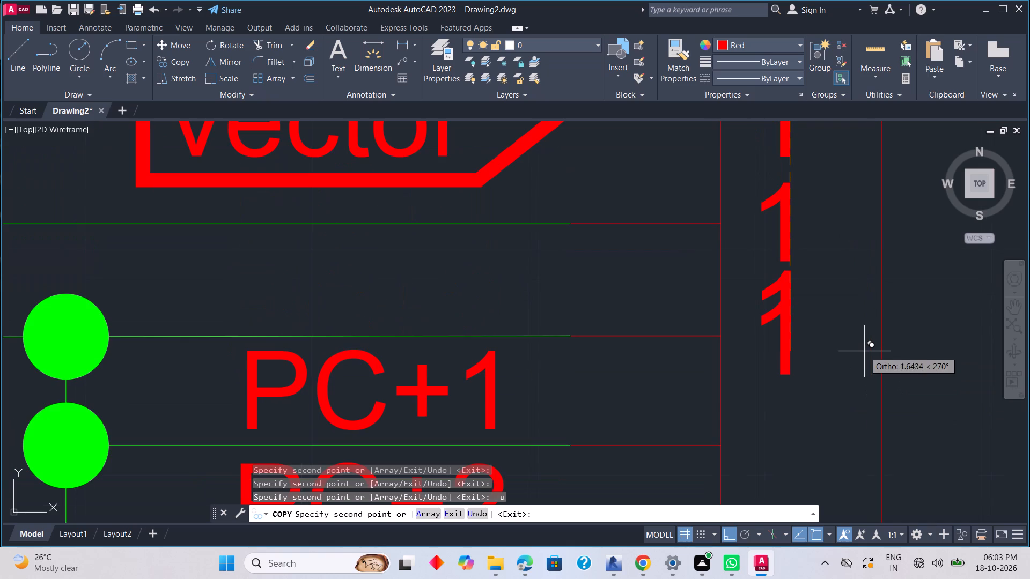
# Place 1 label copies in the same column at the input lines just below PC+1 and PC+2 and the following wire.
pyautogui.moveTo(859, 425); pyautogui.dragTo(850, 245, button='middle')
pyautogui.scroll(1, 856, 305)
pyautogui.click(854, 307)
pyautogui.moveTo(836, 396); pyautogui.dragTo(836, 394, button='middle')
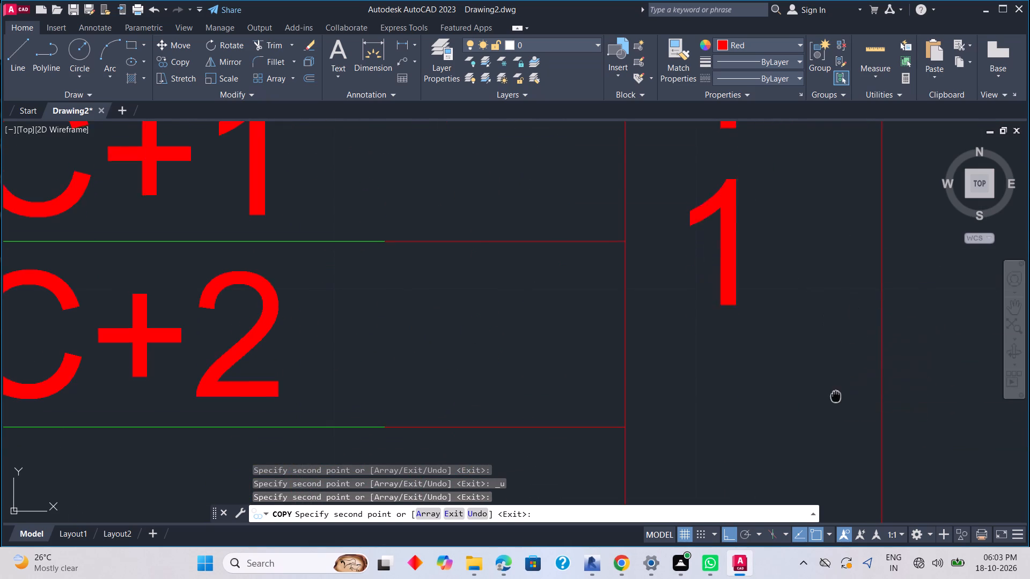
pyautogui.moveTo(836, 394); pyautogui.dragTo(840, 273, button='middle')
pyautogui.click(851, 365)
pyautogui.moveTo(817, 404); pyautogui.dragTo(817, 262, button='middle')
pyautogui.scroll(-1, 820, 372)
pyautogui.moveTo(825, 396); pyautogui.dragTo(812, 289, button='middle')
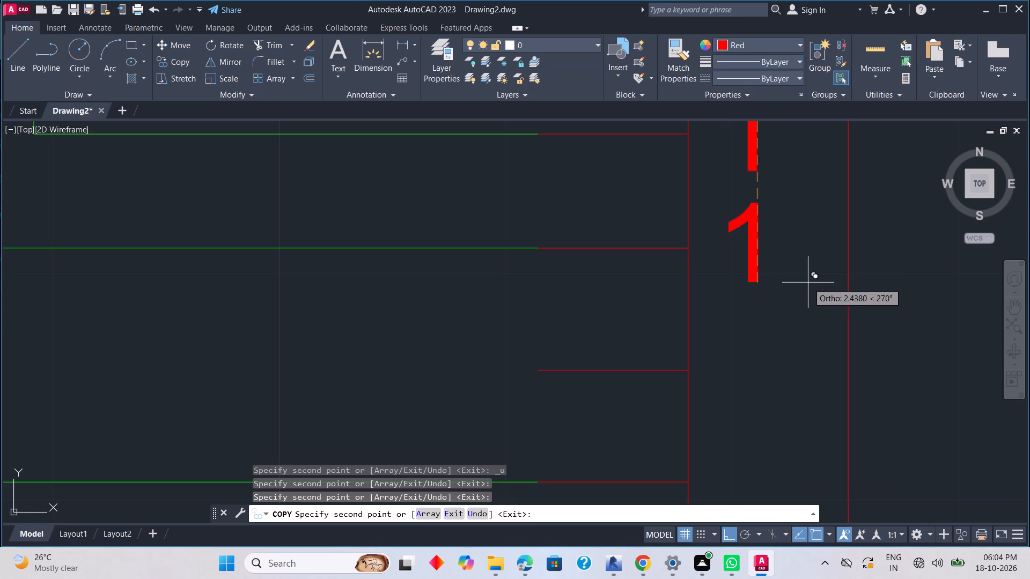
pyautogui.click(810, 273)
# Place 1 label copies at the large multiplexer's five lowest input lines and end the copying.
pyautogui.moveTo(780, 359); pyautogui.dragTo(783, 273, button='middle')
pyautogui.click(789, 316)
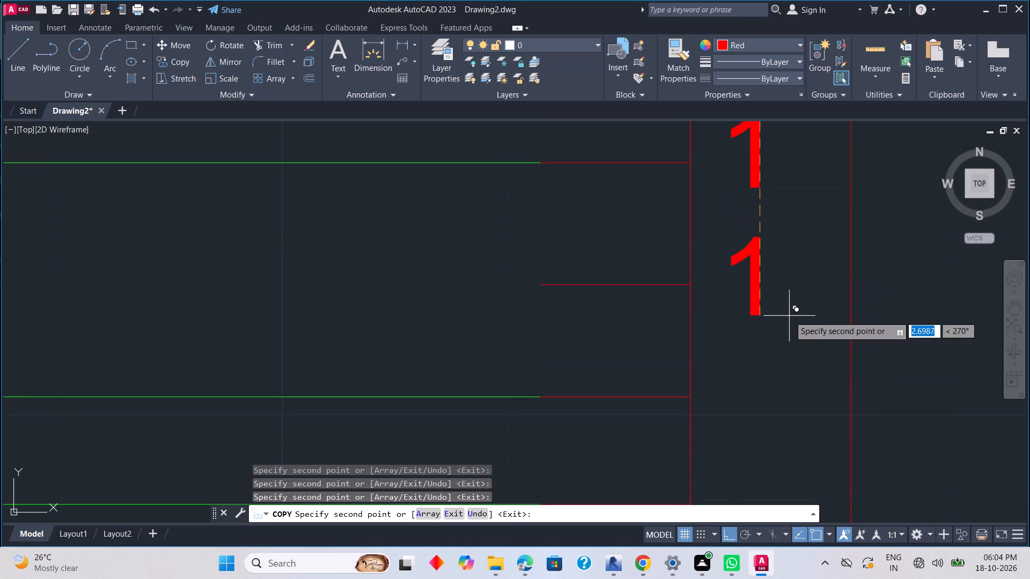
pyautogui.moveTo(784, 406); pyautogui.dragTo(784, 273, button='middle')
pyautogui.click(789, 296)
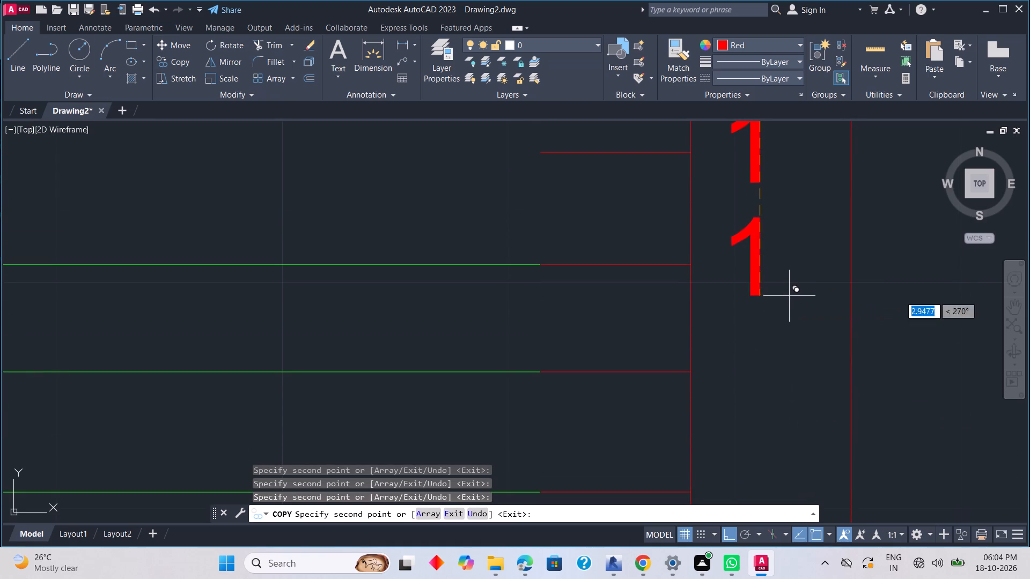
pyautogui.moveTo(778, 407); pyautogui.dragTo(777, 317, button='middle')
pyautogui.click(784, 311)
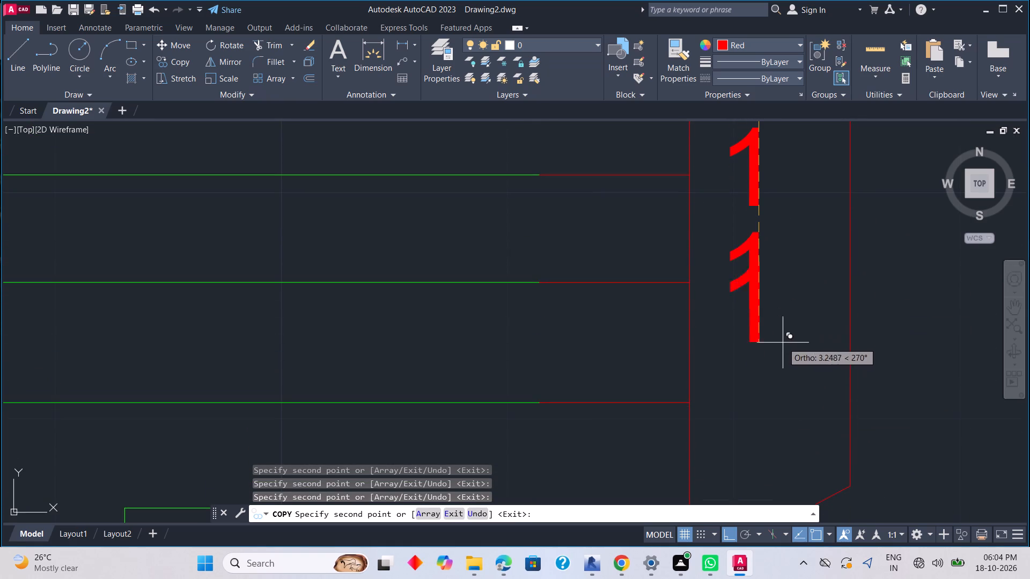
pyautogui.moveTo(780, 388); pyautogui.dragTo(777, 291, button='middle')
pyautogui.click(794, 329)
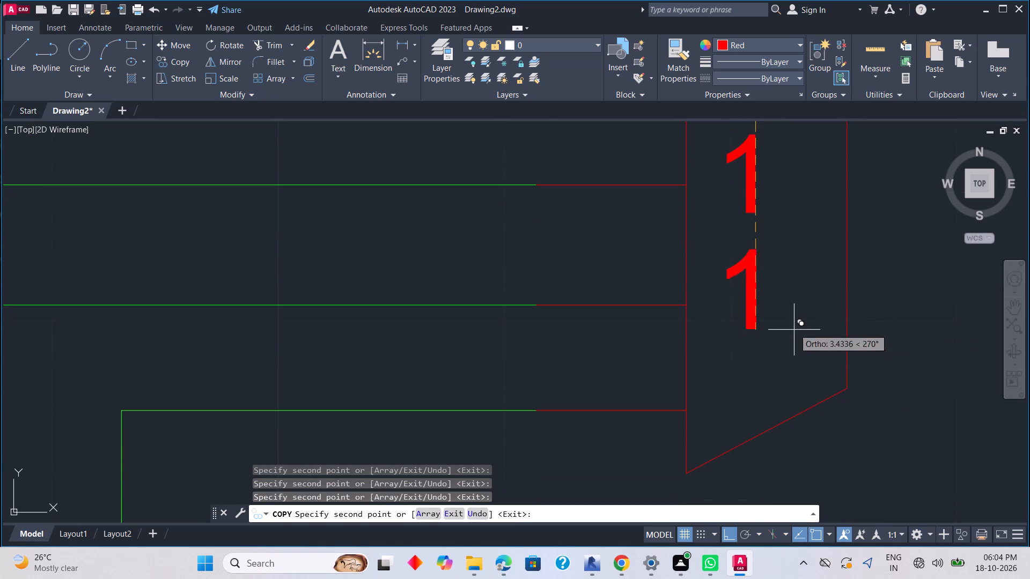
pyautogui.moveTo(805, 416); pyautogui.dragTo(806, 310, button='middle')
pyautogui.scroll(2, 808, 322)
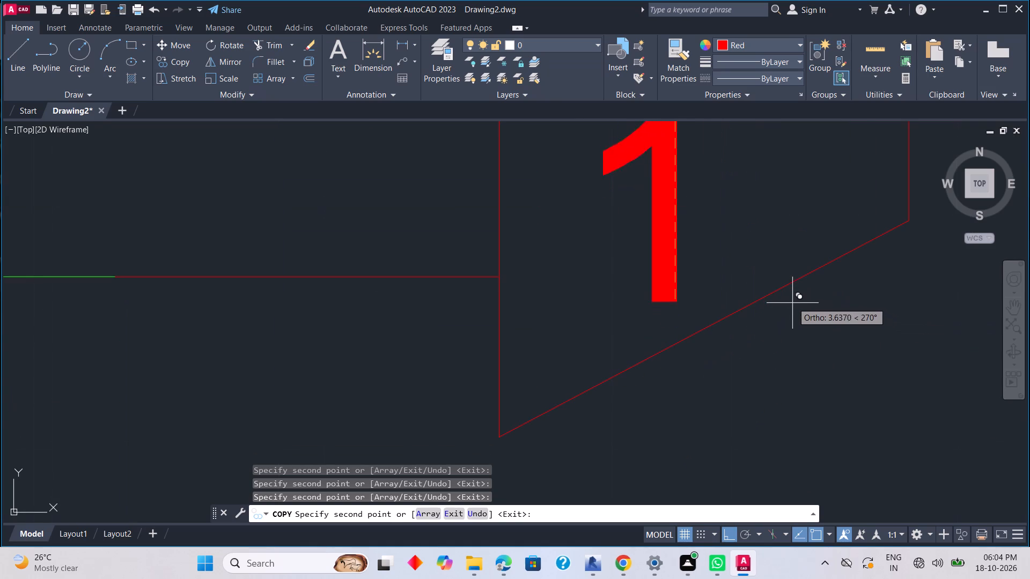
pyautogui.click(798, 323)
pyautogui.scroll(-4, 785, 326)
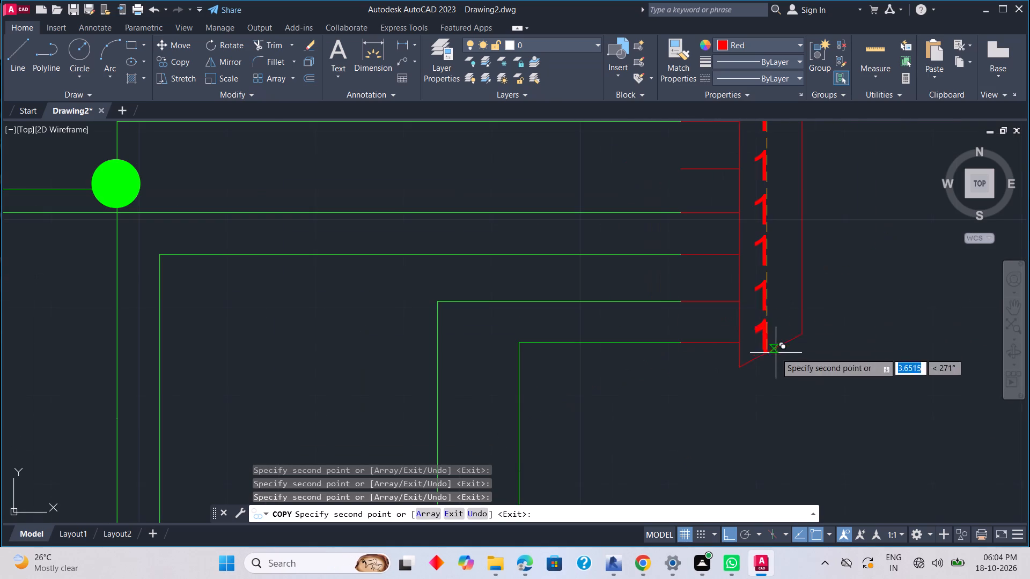
pyautogui.press('Escape')
# Change the topmost label inside the large multiplexer to 0.
pyautogui.moveTo(746, 210); pyautogui.dragTo(766, 462, button='middle')
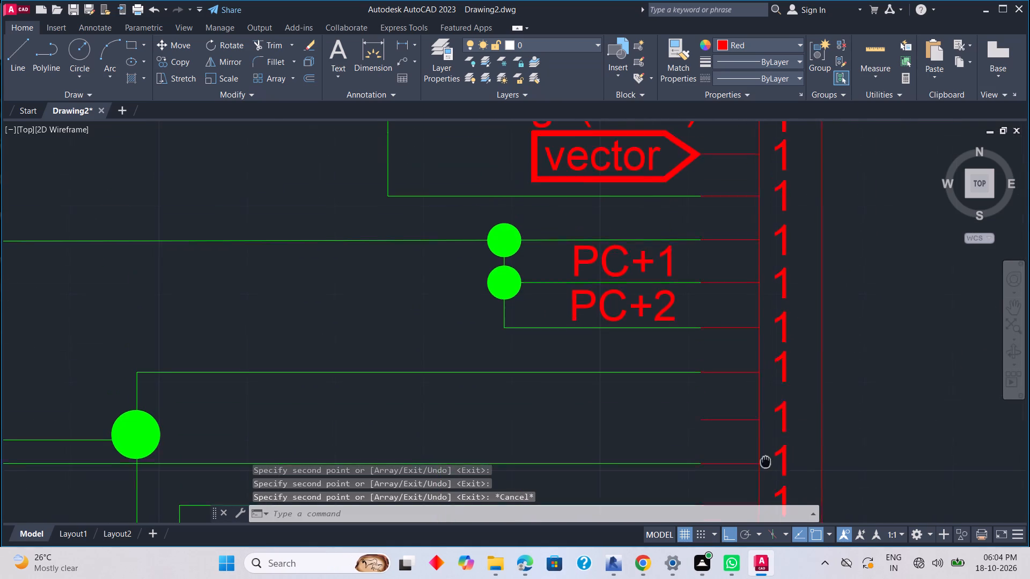
pyautogui.moveTo(766, 462); pyautogui.dragTo(766, 461, button='middle')
pyautogui.scroll(-3, 832, 289)
pyautogui.moveTo(826, 288); pyautogui.dragTo(727, 369, button='middle')
pyautogui.scroll(2, 718, 299)
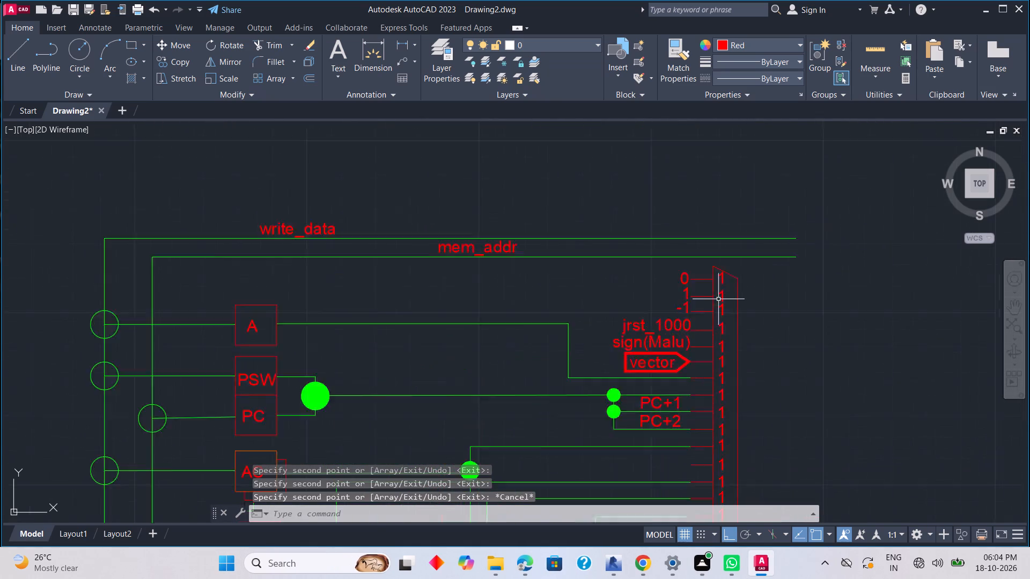
pyautogui.scroll(1, 718, 299)
pyautogui.doubleClick(732, 257)
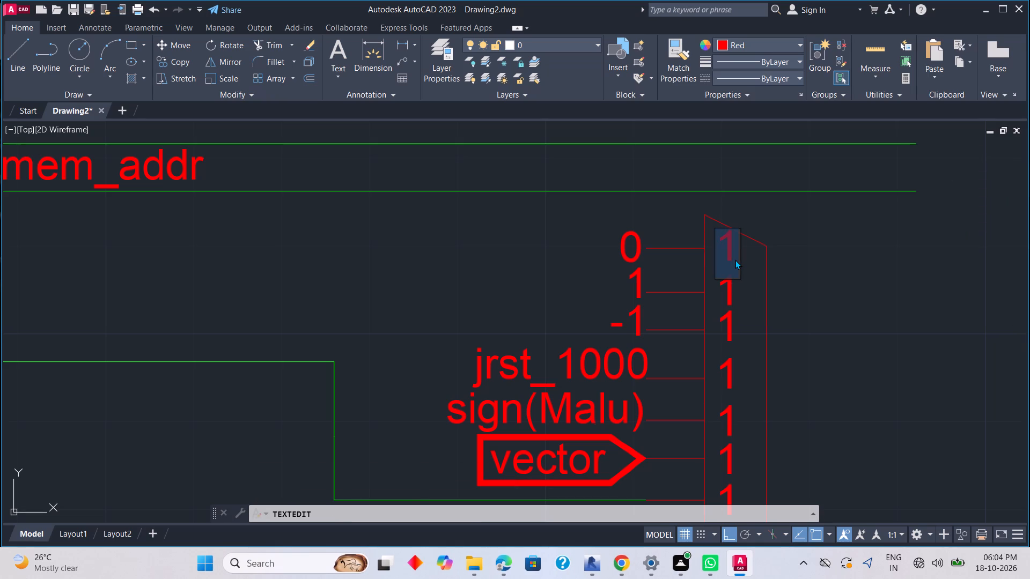
pyautogui.press('0')
pyautogui.tripleClick(730, 300)
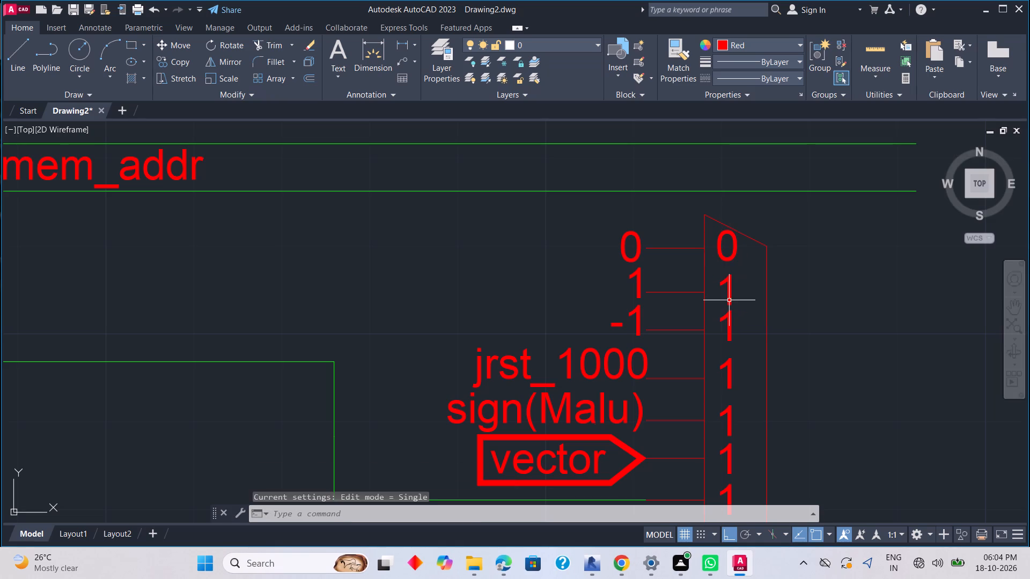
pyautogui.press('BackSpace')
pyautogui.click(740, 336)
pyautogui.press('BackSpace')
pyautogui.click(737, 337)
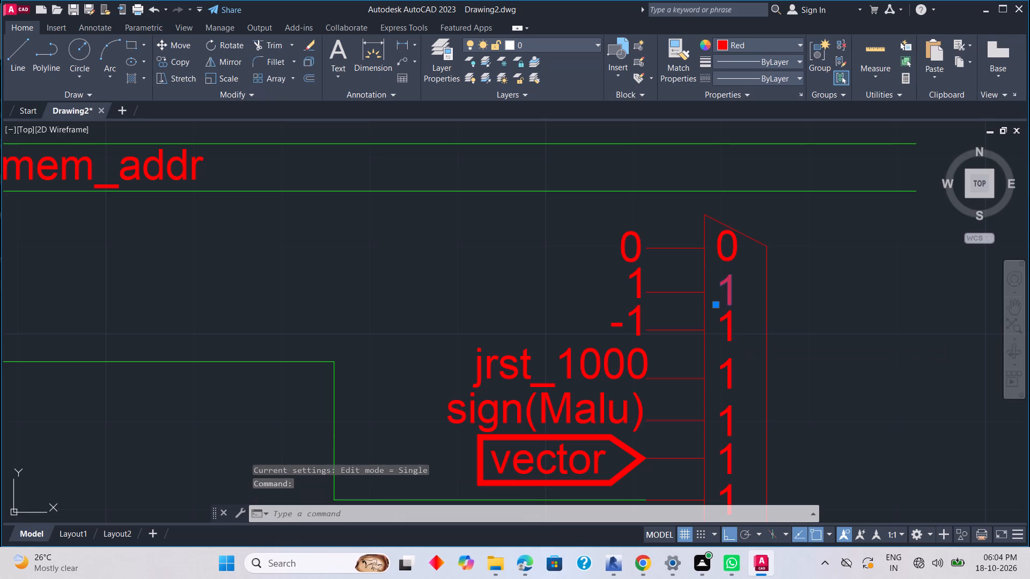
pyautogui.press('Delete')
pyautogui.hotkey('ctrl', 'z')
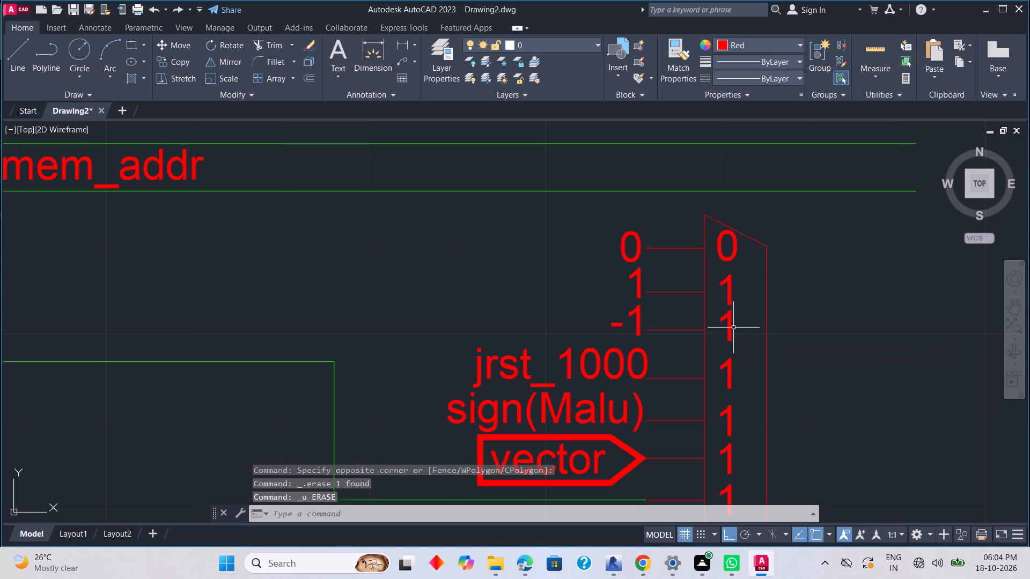
# Change the third label inside the large multiplexer, level with the -1 input, to 2.
pyautogui.doubleClick(732, 328)
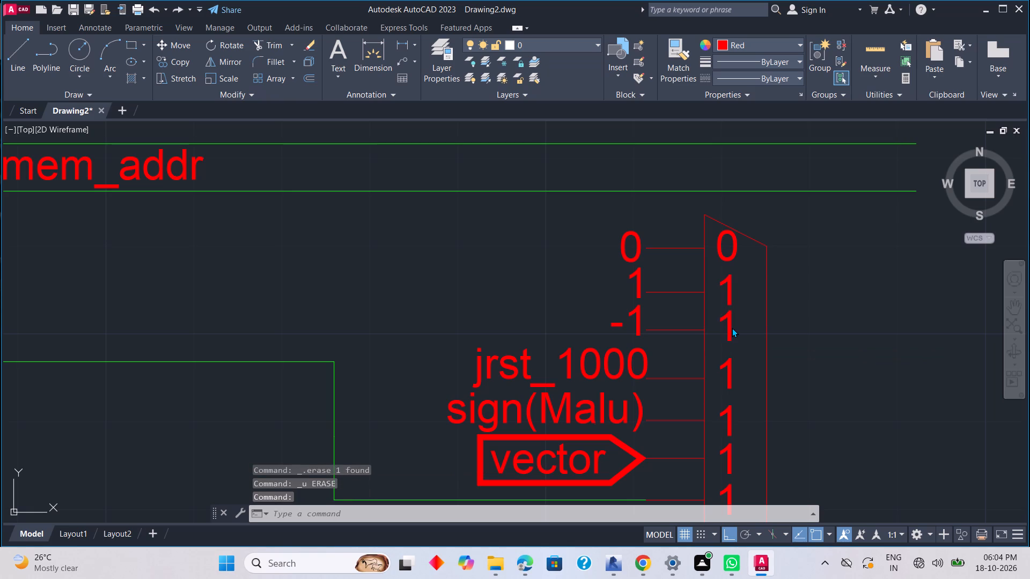
pyautogui.click(732, 328)
pyautogui.press('2')
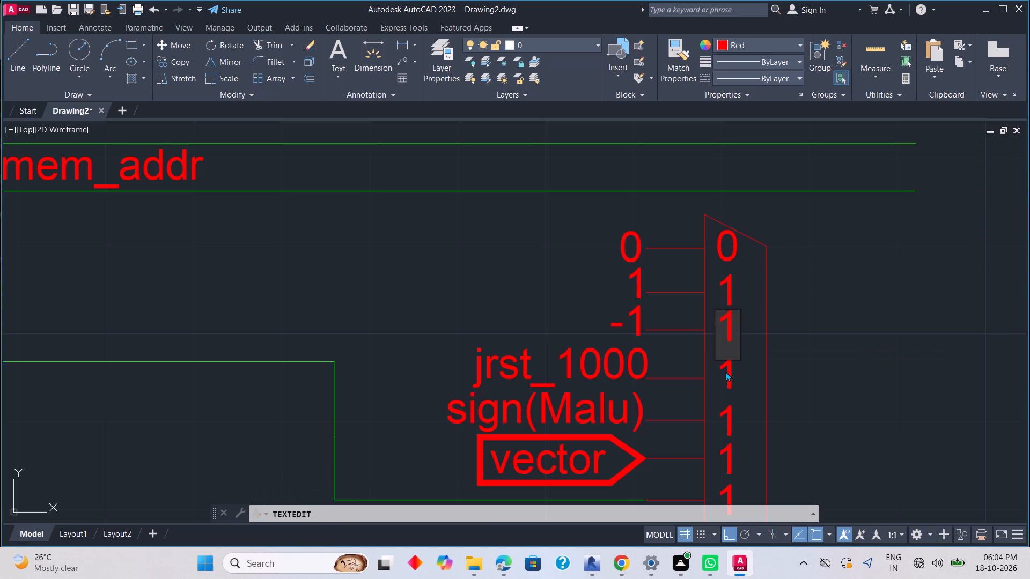
pyautogui.press('2')
pyautogui.press('Delete')
pyautogui.press('Delete')
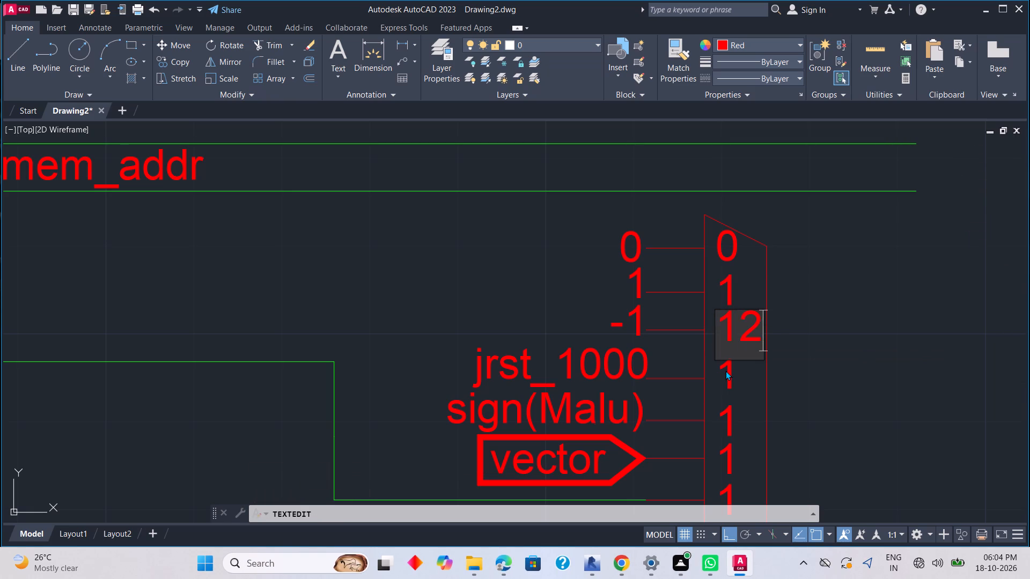
pyautogui.press('Delete')
pyautogui.press('BackSpace')
pyautogui.press('BackSpace')
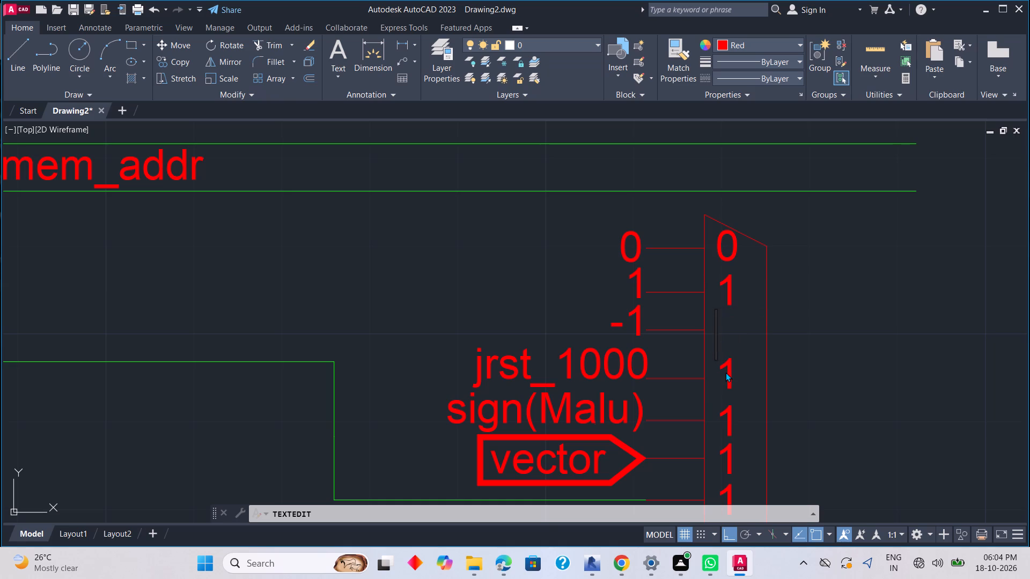
pyautogui.press('2')
pyautogui.tripleClick(729, 378)
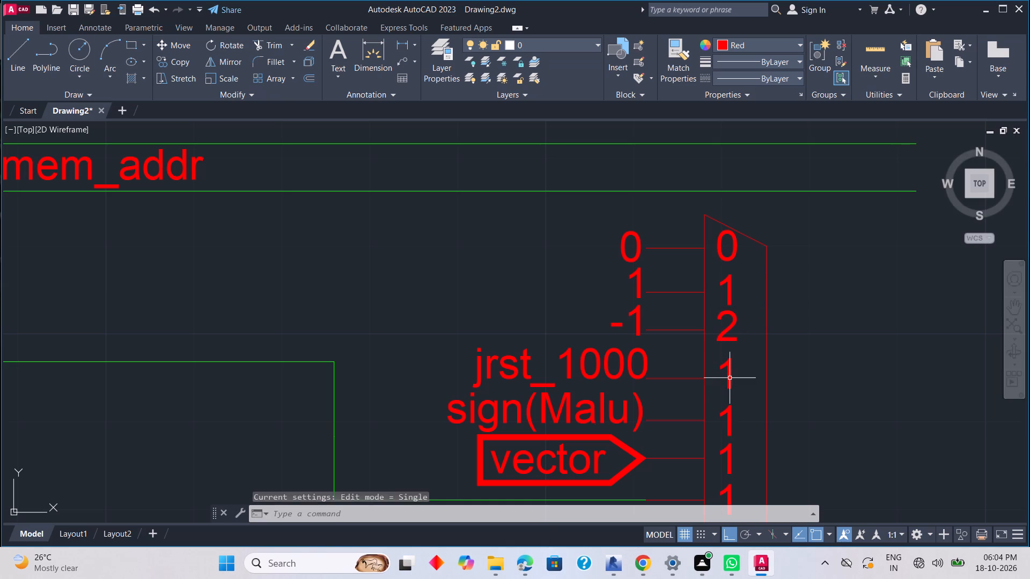
# Change the large multiplexer's inner labels at the jrst_1000 and sign(Malu) inputs to 3 and 4.
pyautogui.doubleClick(730, 375)
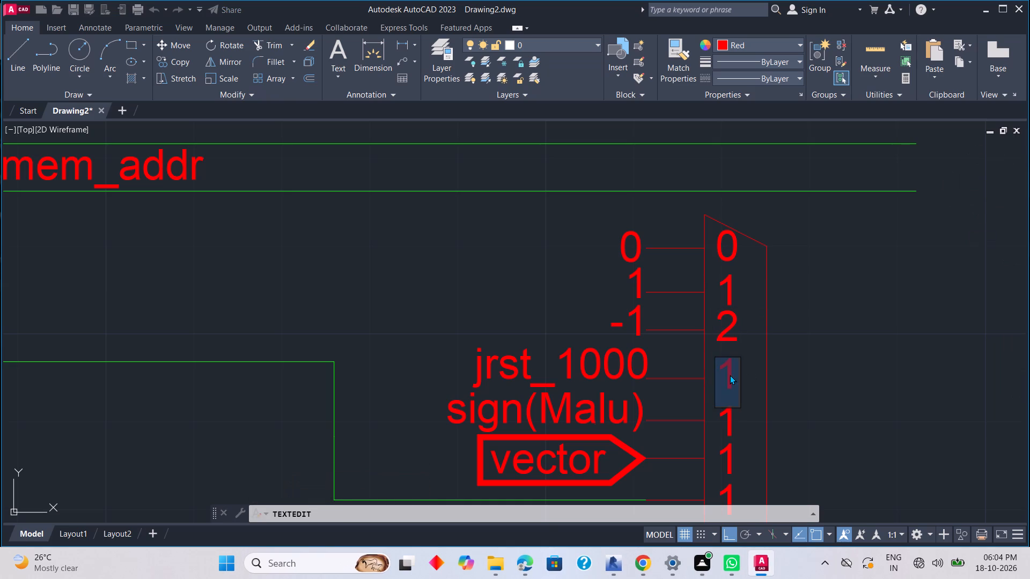
pyautogui.press('3')
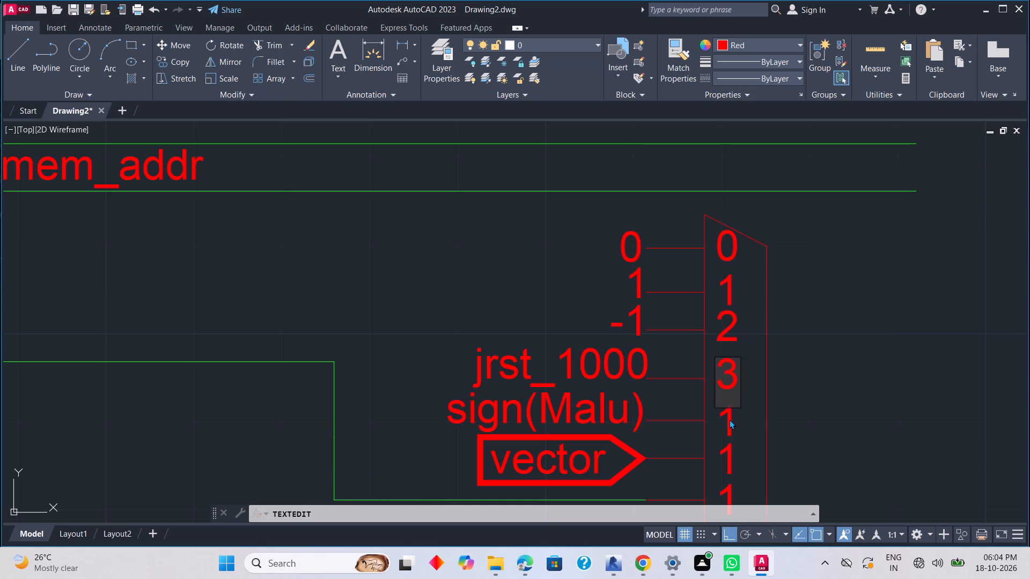
pyautogui.click(729, 419)
pyautogui.doubleClick(730, 419)
pyautogui.click(731, 418)
pyautogui.doubleClick(731, 418)
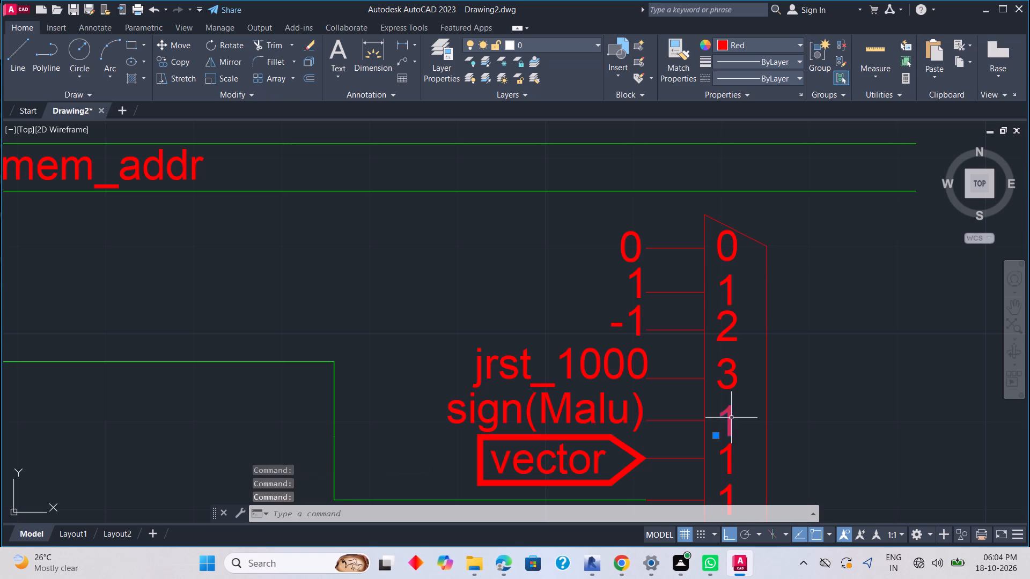
pyautogui.press('4')
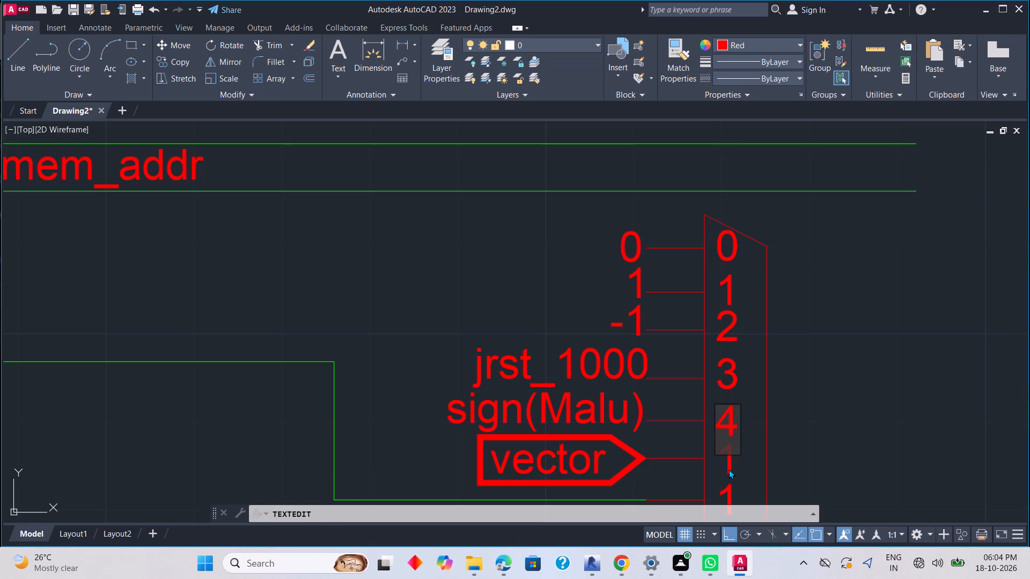
pyautogui.moveTo(729, 469); pyautogui.dragTo(752, 299, button='middle')
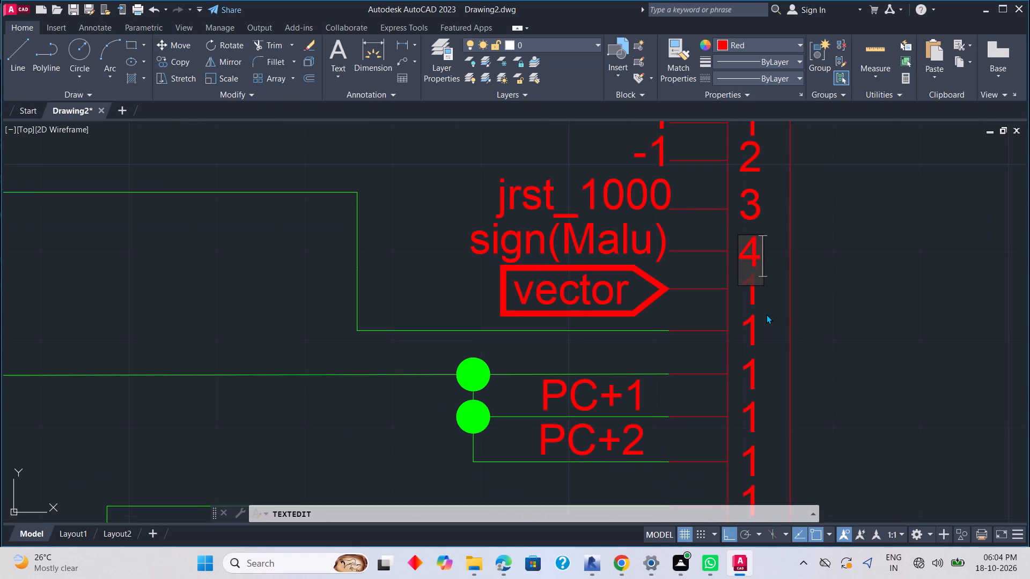
pyautogui.click(766, 325)
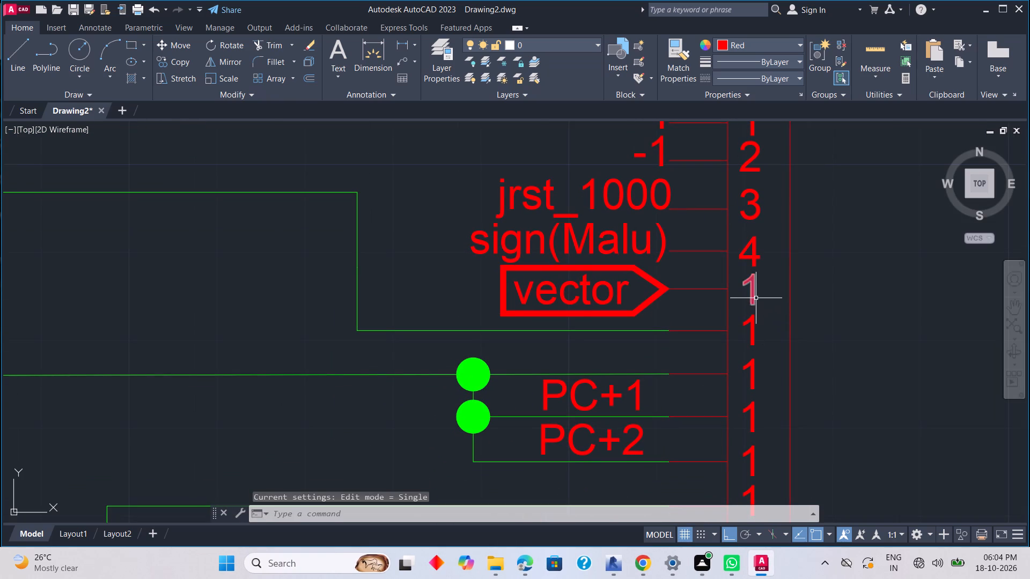
# Change the large multiplexer's inner labels at the vector input and the line just below it to 5 and 6.
pyautogui.doubleClick(756, 298)
pyautogui.click(756, 298)
pyautogui.press('4')
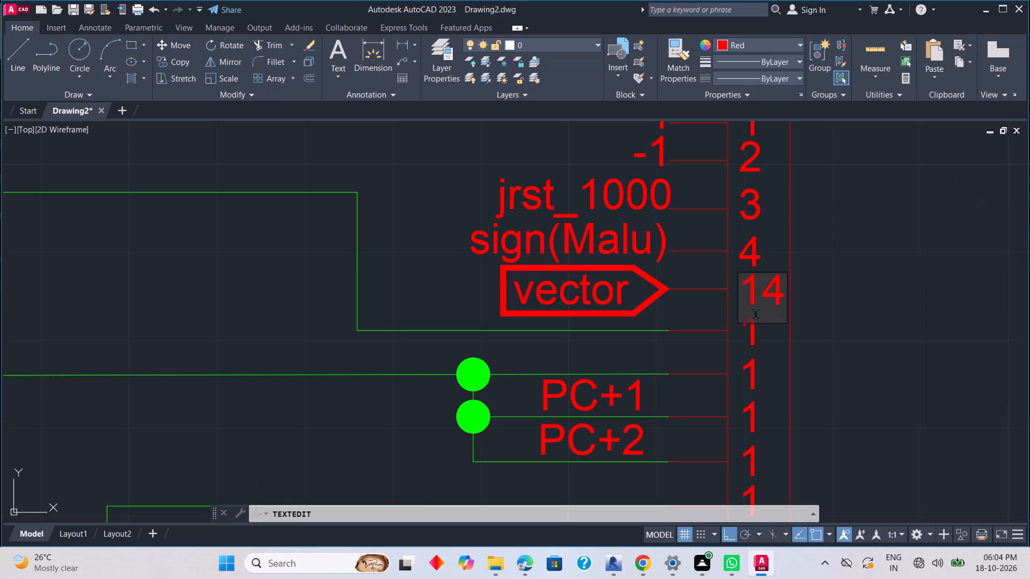
pyautogui.press('BackSpace')
pyautogui.press('BackSpace')
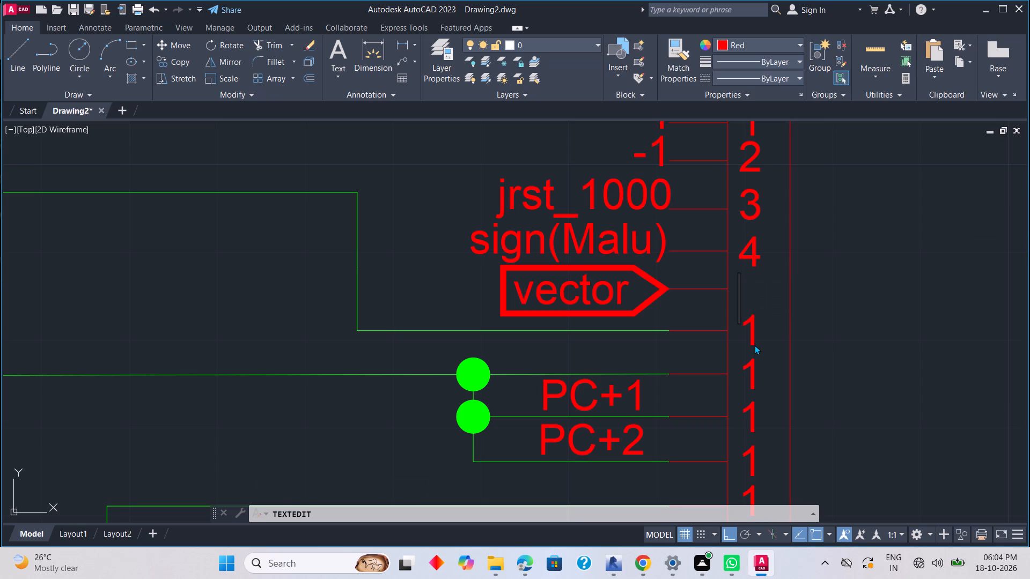
pyautogui.press('5')
pyautogui.click(767, 373)
pyautogui.doubleClick(754, 340)
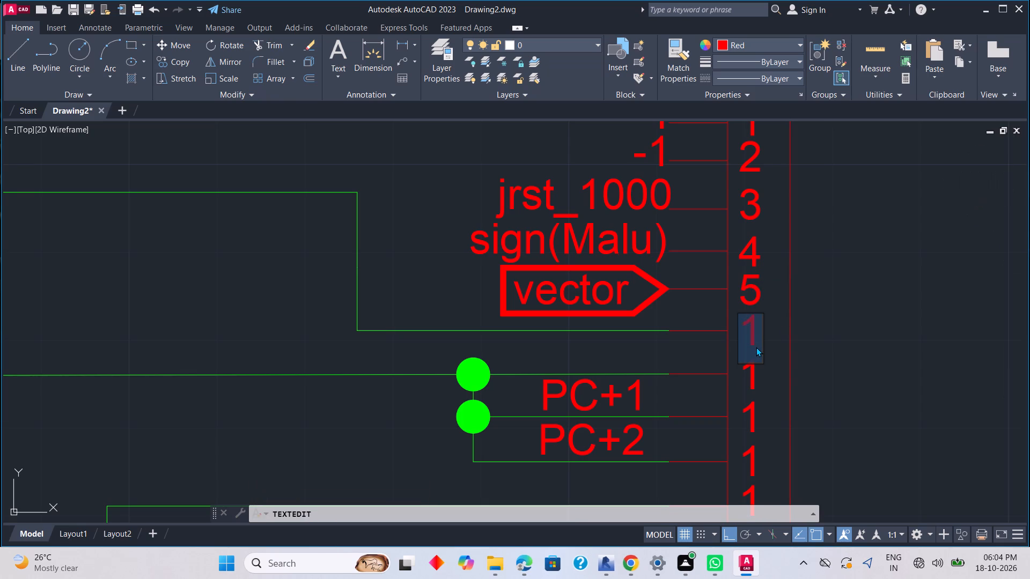
pyautogui.press('6')
pyautogui.moveTo(759, 380); pyautogui.dragTo(758, 259, button='middle')
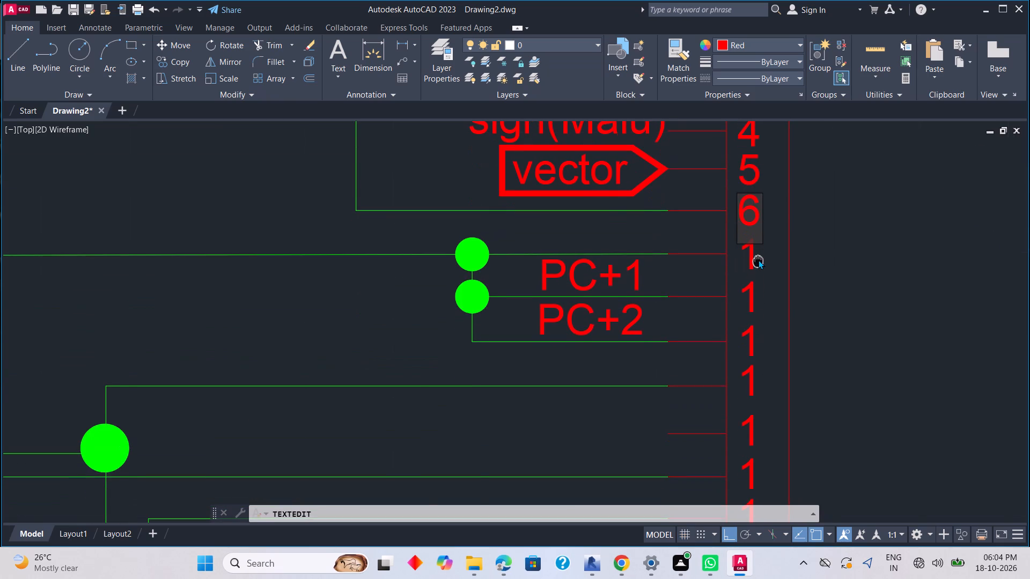
pyautogui.click(755, 264)
# Change the next three inner labels, level with the PC, PC+1 and PC+2 input lines, to 7, 8 and 9.
pyautogui.doubleClick(754, 261)
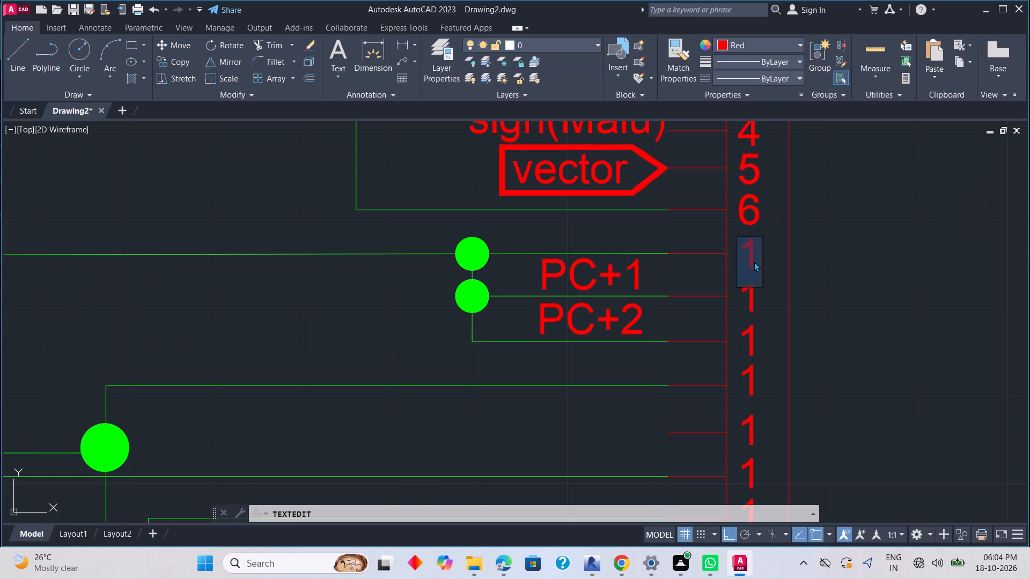
pyautogui.press('7')
pyautogui.click(762, 307)
pyautogui.doubleClick(752, 299)
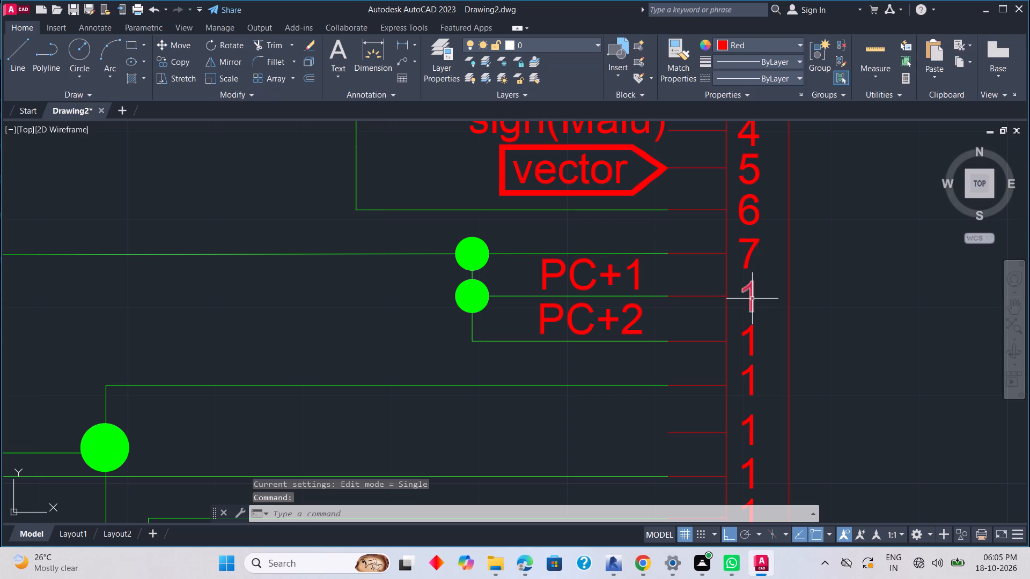
pyautogui.press('8')
pyautogui.click(766, 337)
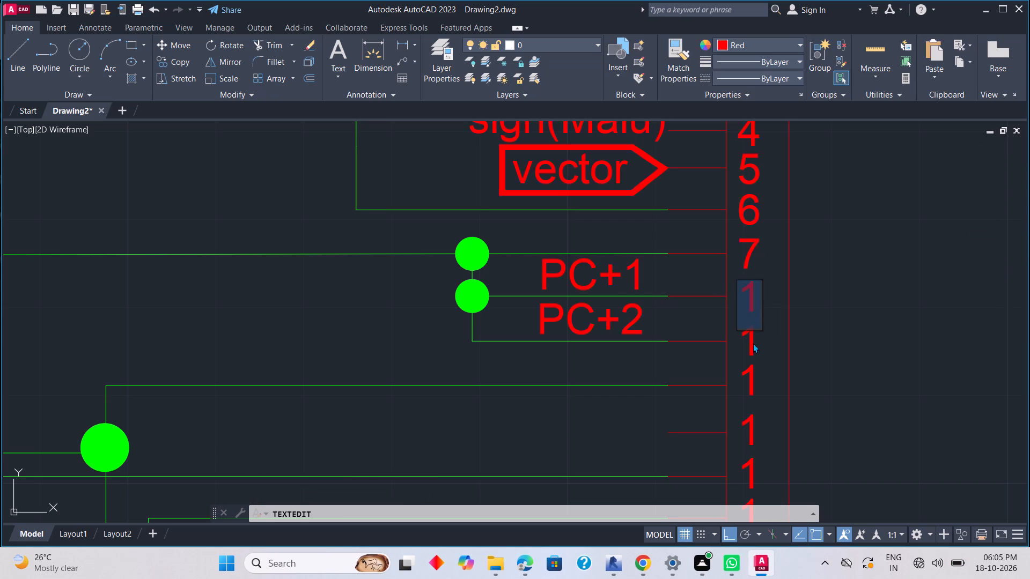
pyautogui.doubleClick(753, 343)
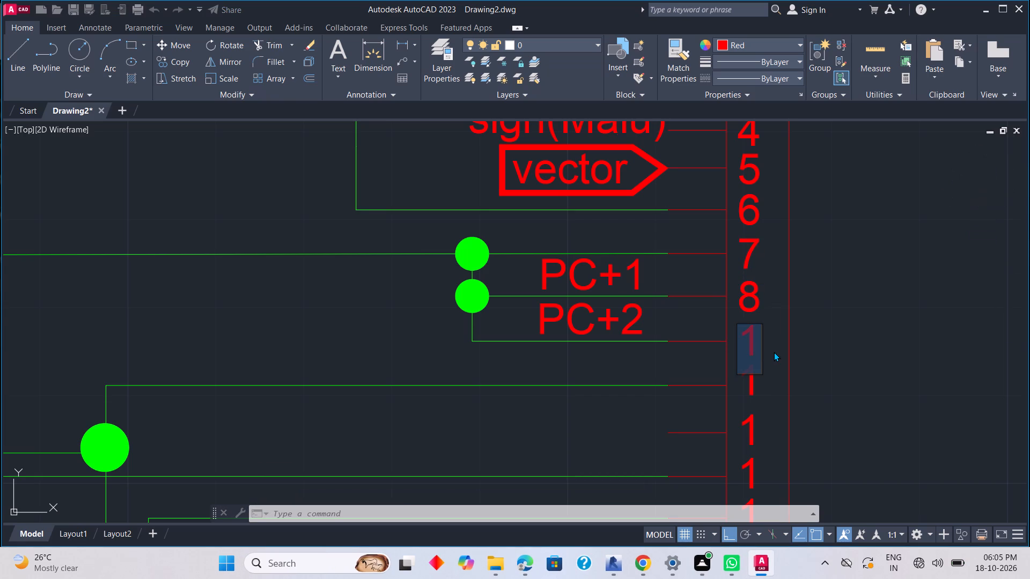
pyautogui.press('9')
pyautogui.moveTo(779, 383); pyautogui.dragTo(767, 294, button='middle')
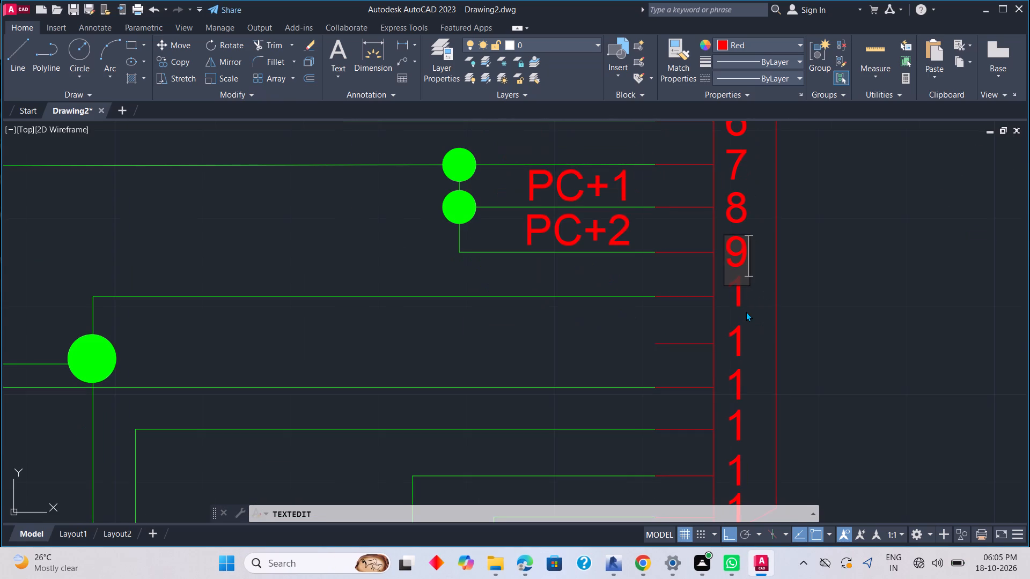
pyautogui.click(740, 293)
# Change the next three inner labels below the 9 in the large multiplexer to 10, 11 and 12.
pyautogui.doubleClick(738, 294)
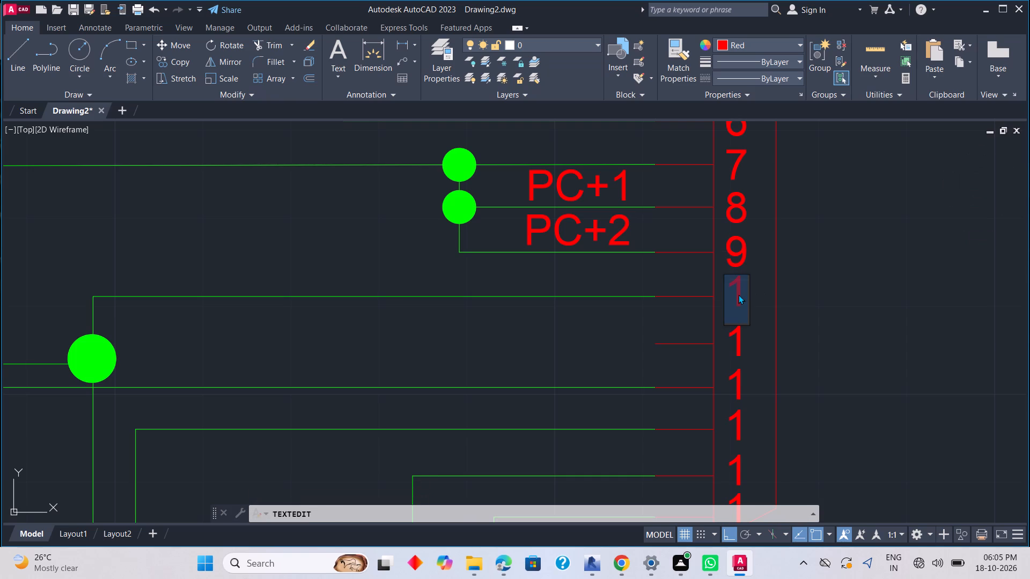
pyautogui.write('10')
pyautogui.moveTo(751, 352); pyautogui.dragTo(751, 329)
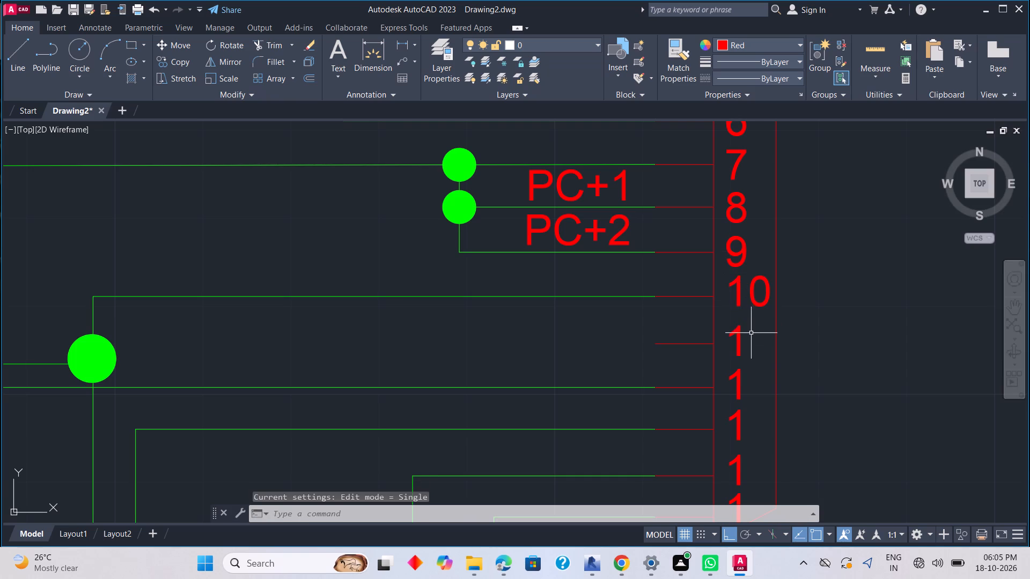
pyautogui.moveTo(751, 333); pyautogui.dragTo(750, 276, button='middle')
pyautogui.doubleClick(740, 289)
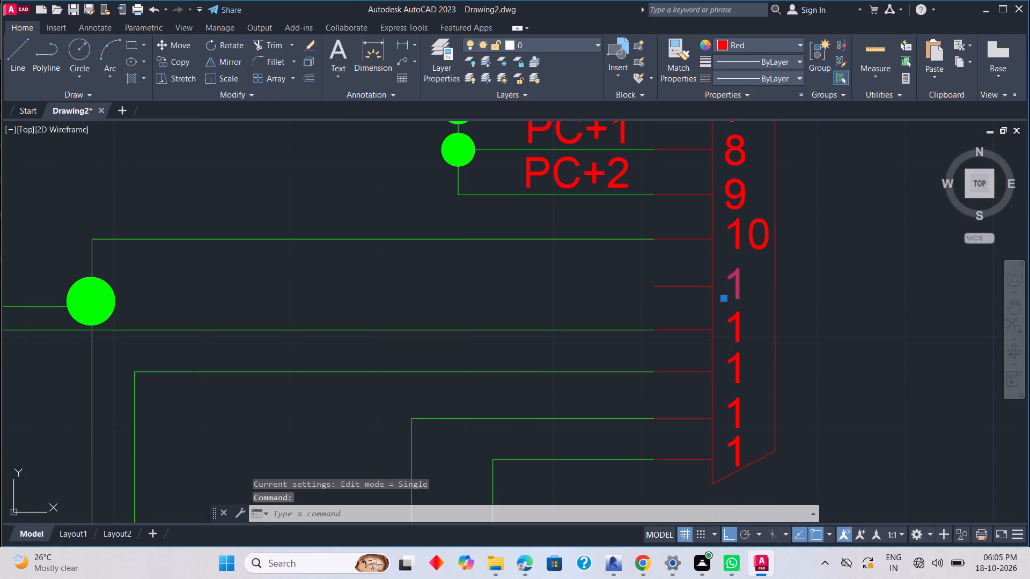
pyautogui.write('11')
pyautogui.moveTo(741, 340); pyautogui.dragTo(741, 279, button='middle')
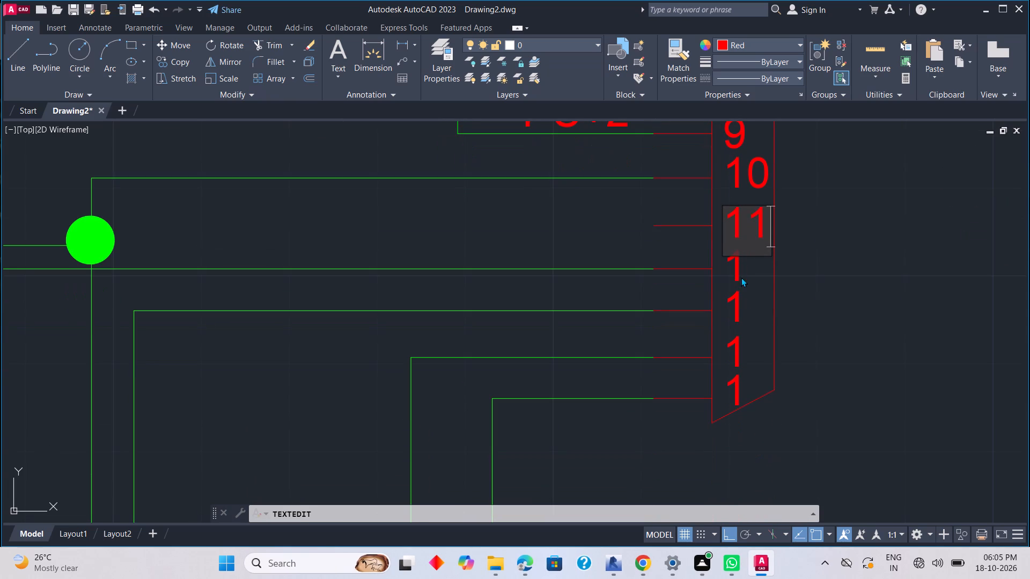
pyautogui.click(746, 294)
pyautogui.doubleClick(737, 268)
pyautogui.write('12')
pyautogui.click(752, 312)
# Change the last three inner labels at the bottom of the large multiplexer to 13, 14 and 15.
pyautogui.doubleClick(740, 312)
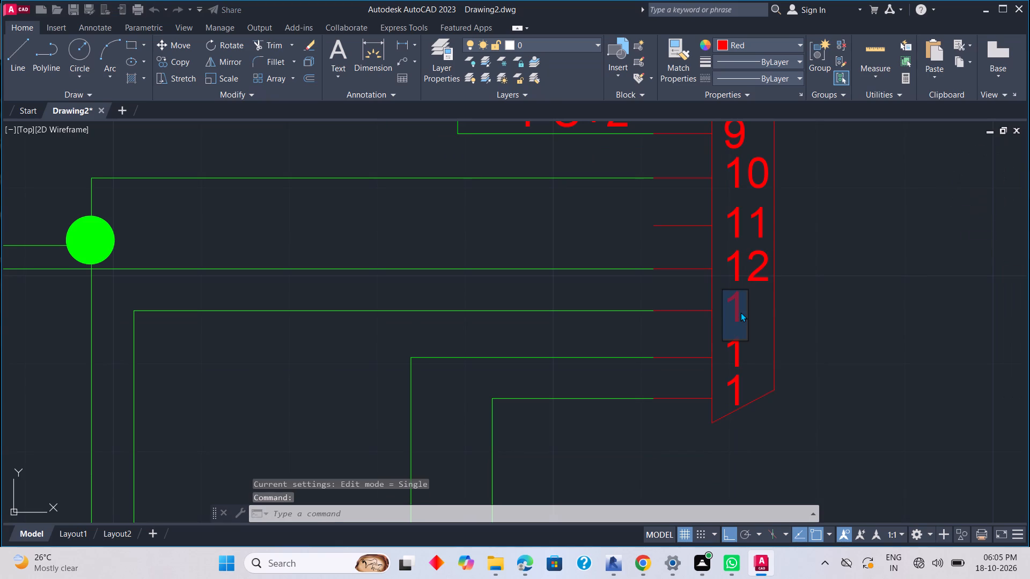
pyautogui.write('13')
pyautogui.moveTo(746, 363); pyautogui.dragTo(734, 286, button='middle')
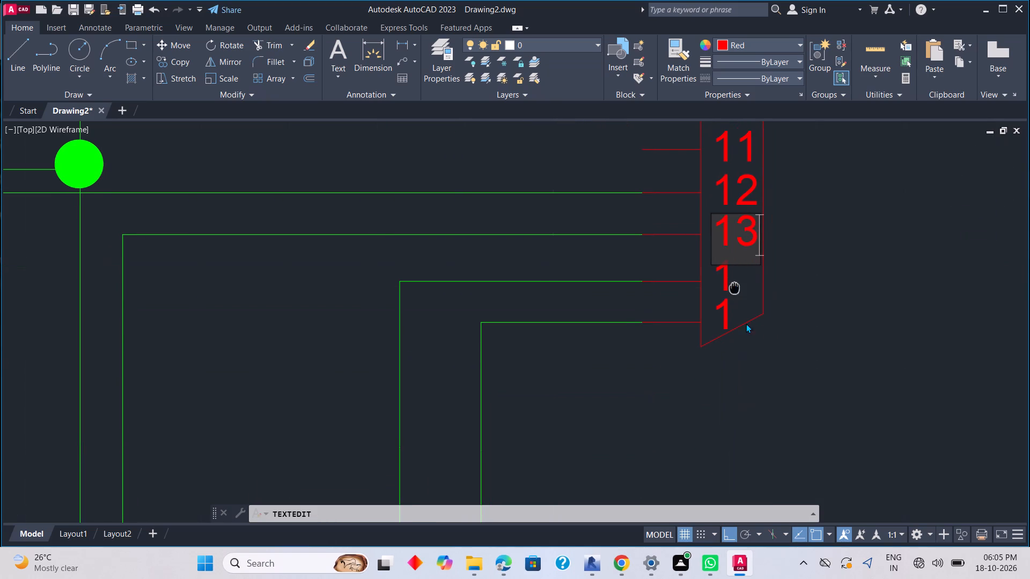
pyautogui.moveTo(745, 307); pyautogui.dragTo(742, 300)
pyautogui.doubleClick(726, 277)
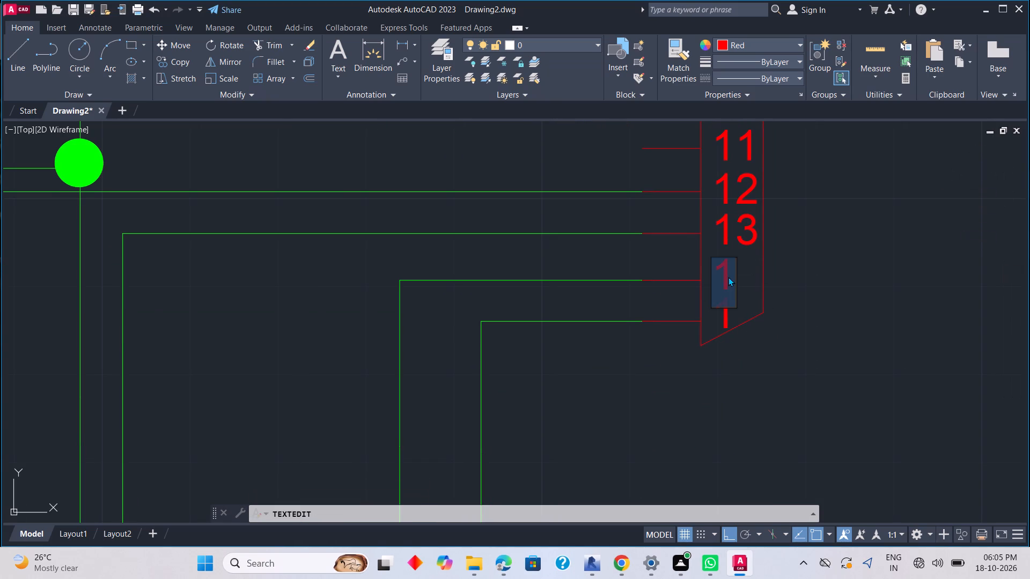
pyautogui.write('14')
pyautogui.click(762, 325)
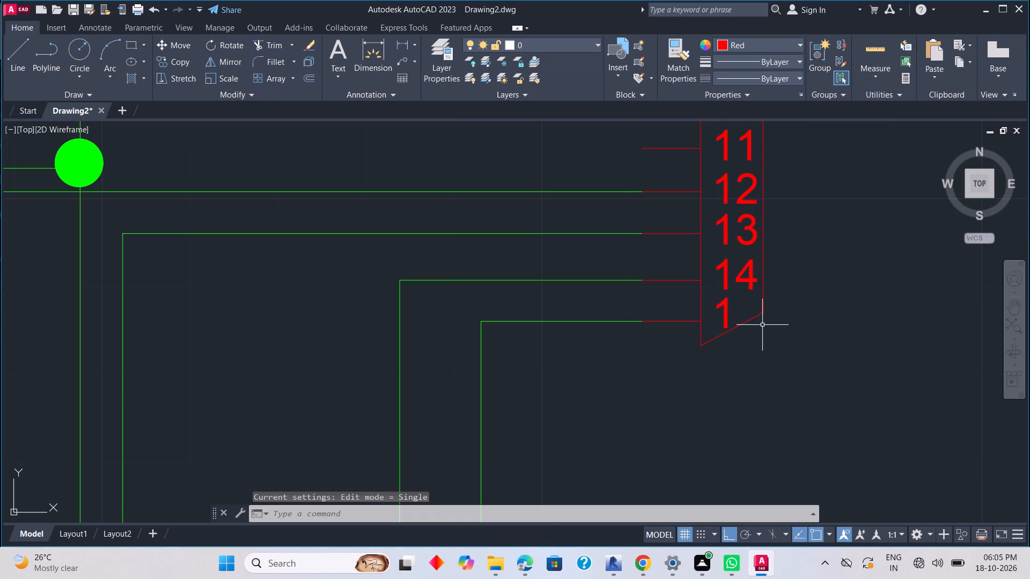
pyautogui.doubleClick(729, 311)
pyautogui.press('1')
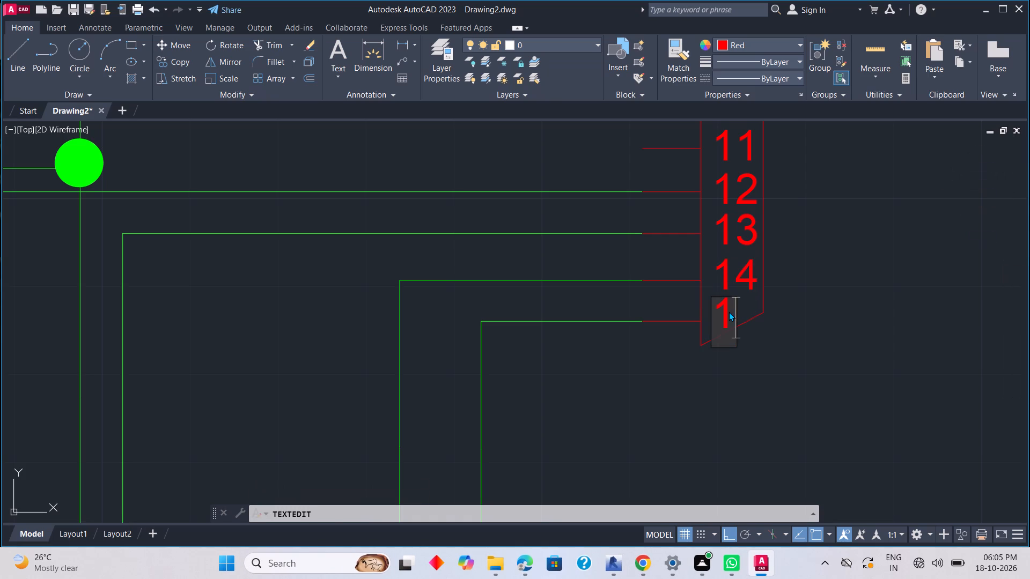
pyautogui.press('5')
pyautogui.click(790, 332)
# Move the large multiplexer's slanted bottom edge straight down by about 0.05, away from the 15 label.
pyautogui.scroll(-3, 790, 330)
pyautogui.scroll(5, 789, 330)
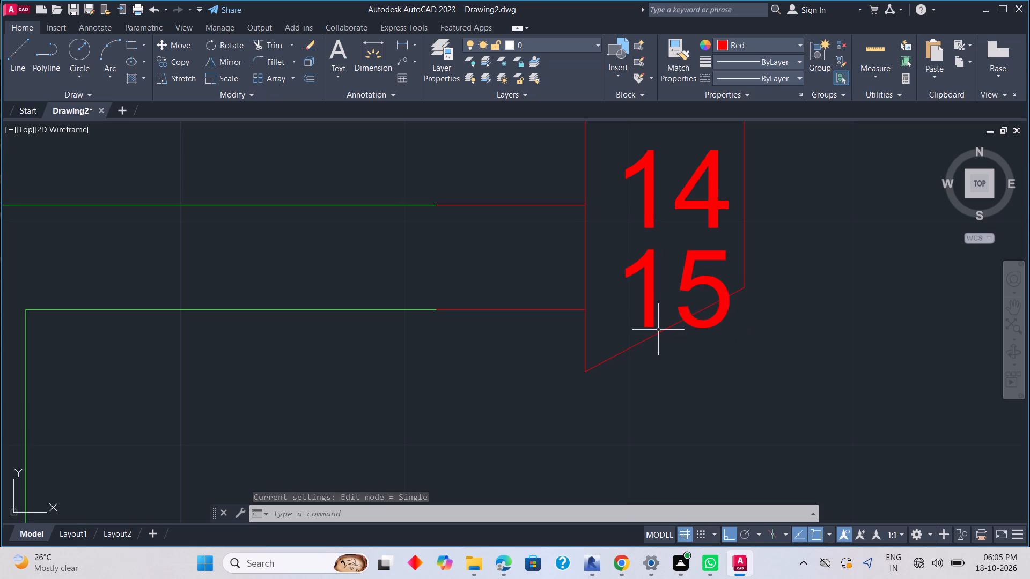
pyautogui.click(660, 331)
pyautogui.click(666, 330)
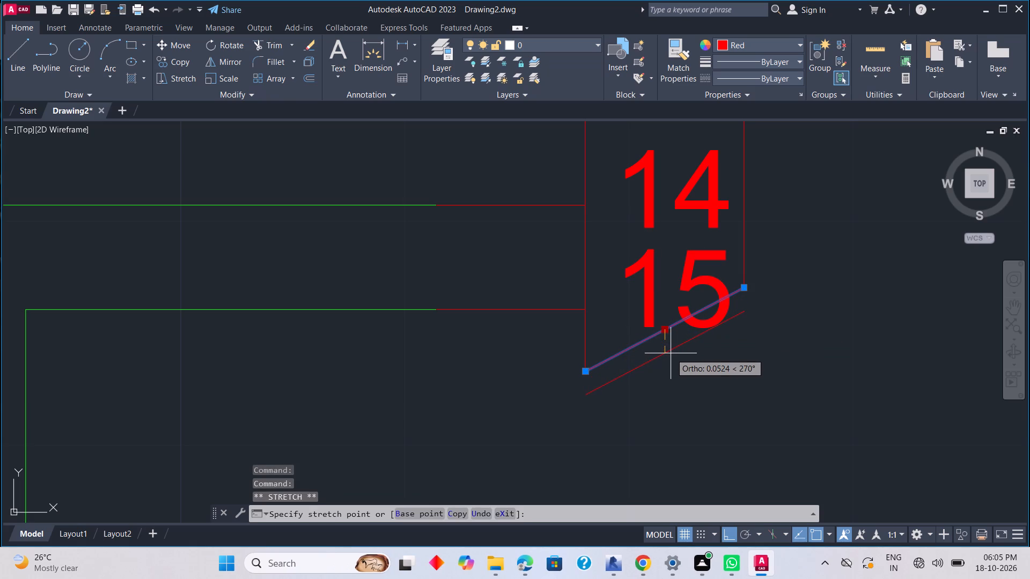
pyautogui.click(671, 353)
pyautogui.press('Escape')
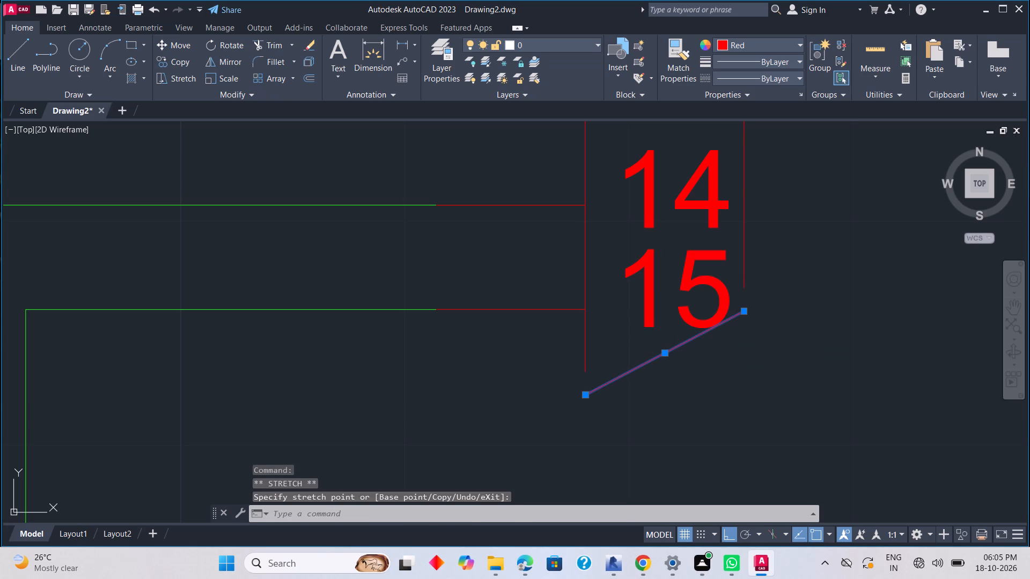
# Extend both vertical sides of the large multiplexer down to its slanted bottom edge.
pyautogui.press('e')
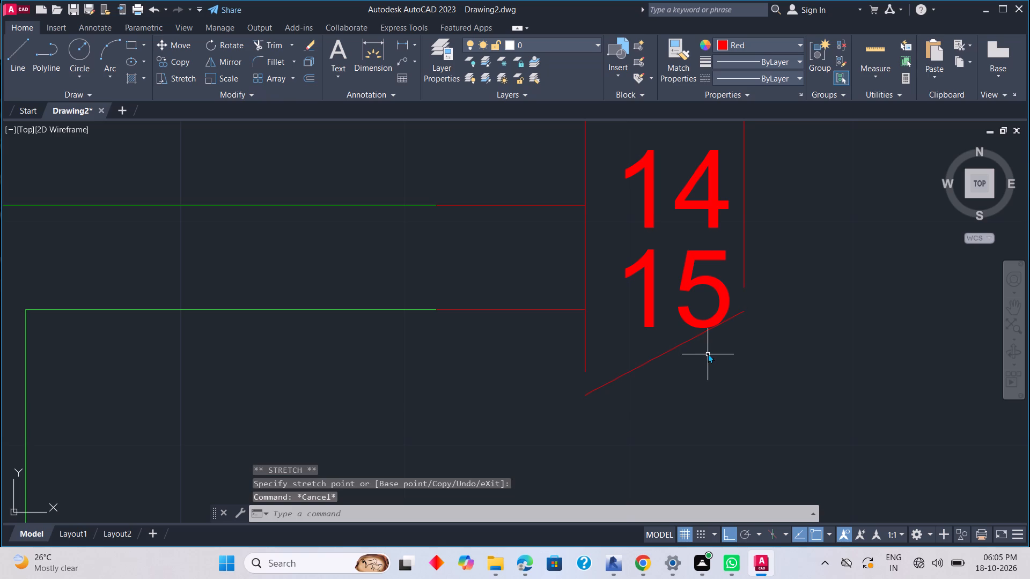
pyautogui.press('x')
pyautogui.press('space')
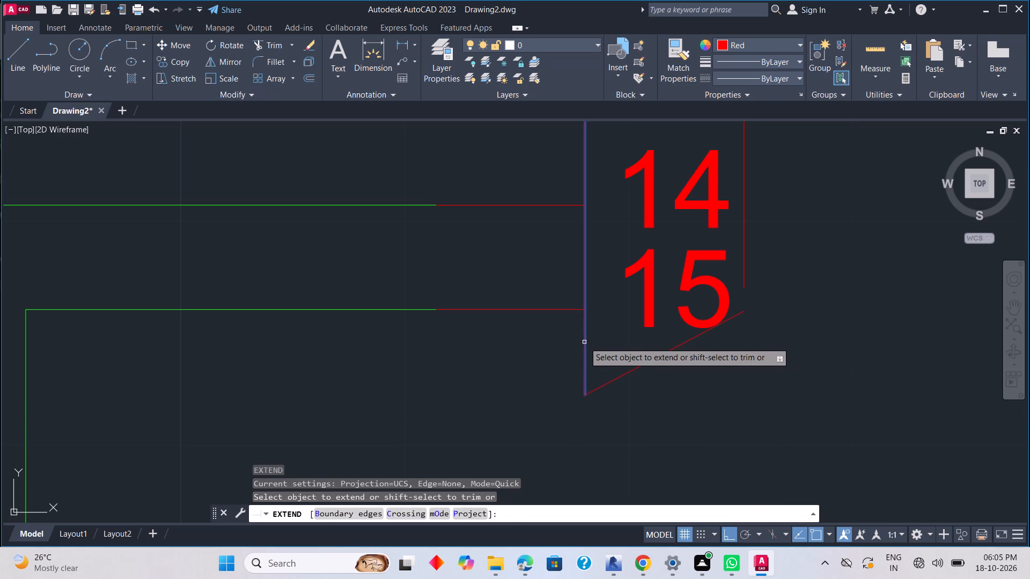
pyautogui.click(585, 343)
pyautogui.click(746, 272)
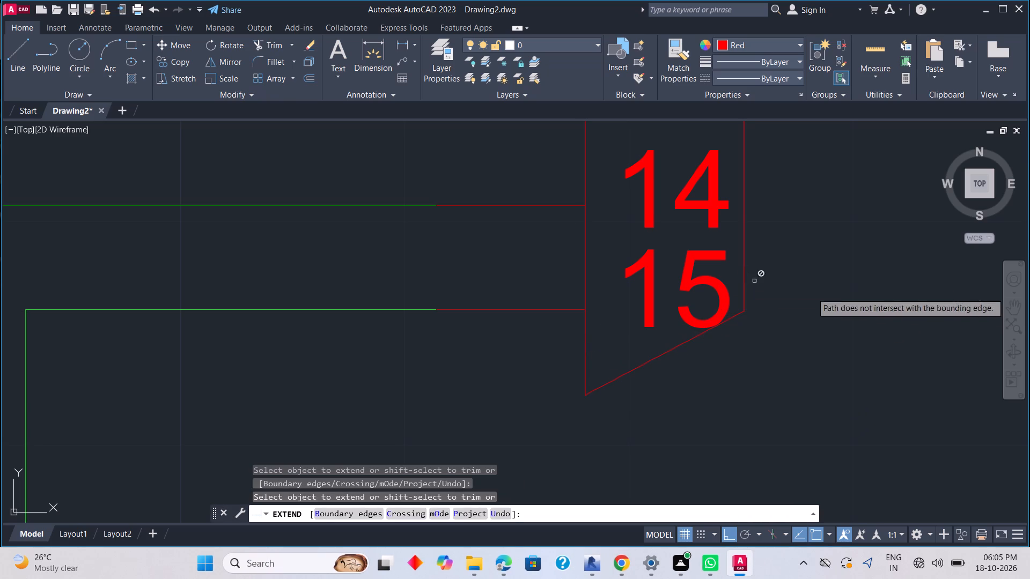
pyautogui.press('Escape')
# Move the outer 0 label horizontally off the large multiplexer's topmost input line, farther from the multiplexer.
pyautogui.scroll(-7, 822, 326)
pyautogui.moveTo(824, 350); pyautogui.dragTo(825, 348, button='middle')
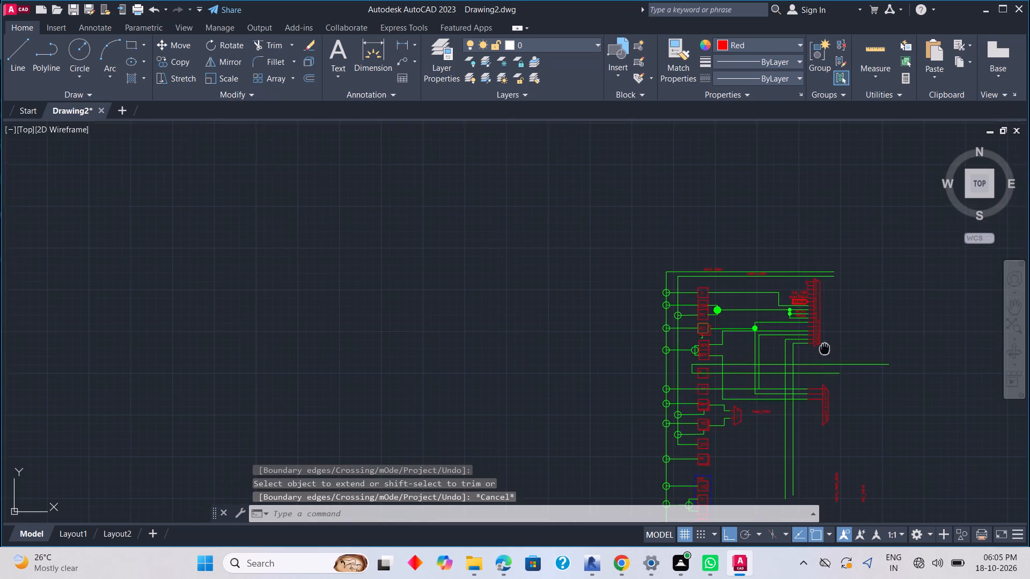
pyautogui.moveTo(825, 348); pyautogui.dragTo(784, 235, button='middle')
pyautogui.scroll(1, 784, 235)
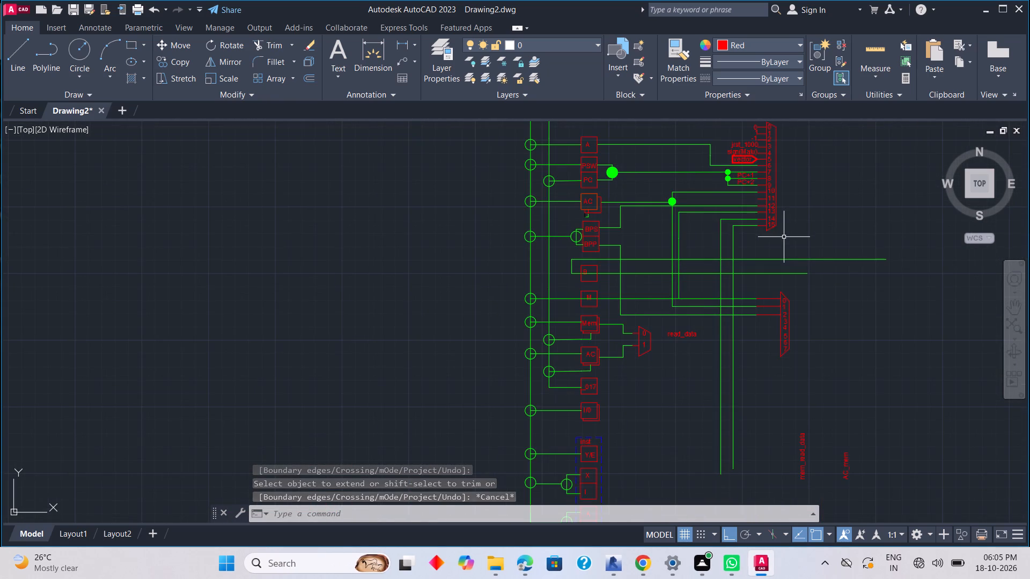
pyautogui.scroll(-1, 784, 237)
pyautogui.moveTo(784, 237); pyautogui.dragTo(782, 266, button='middle')
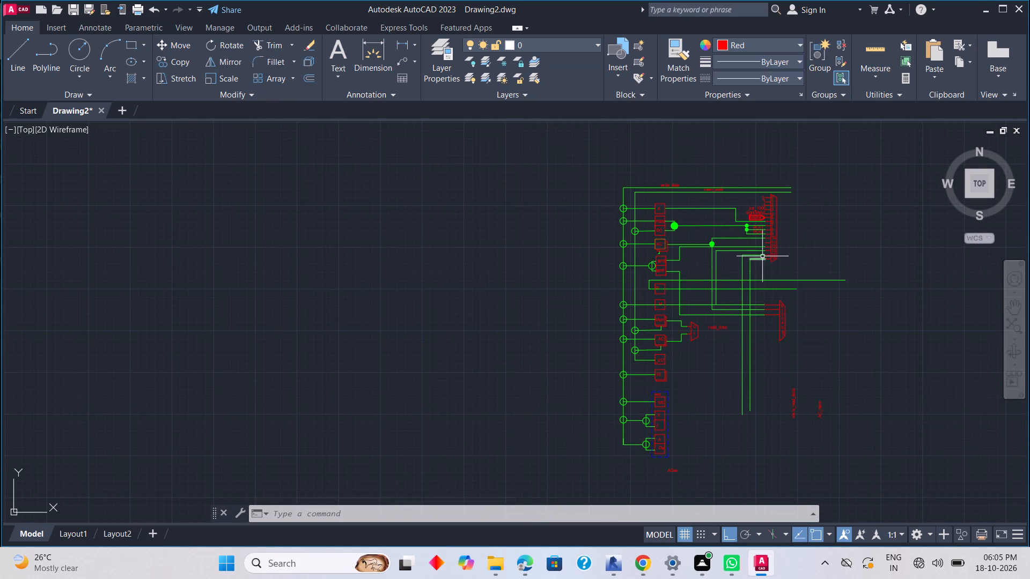
pyautogui.scroll(3, 771, 197)
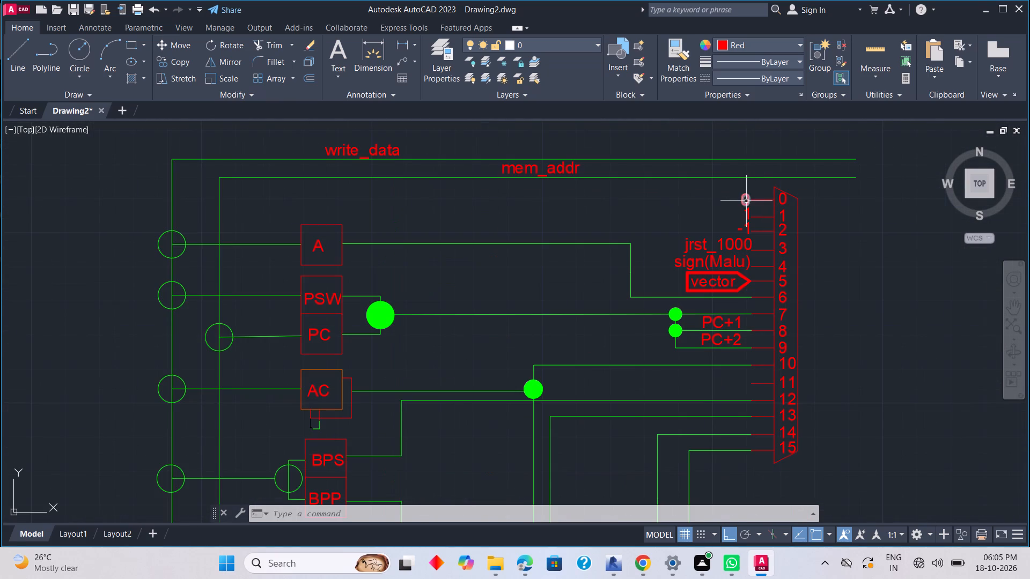
pyautogui.click(748, 202)
pyautogui.click(751, 195)
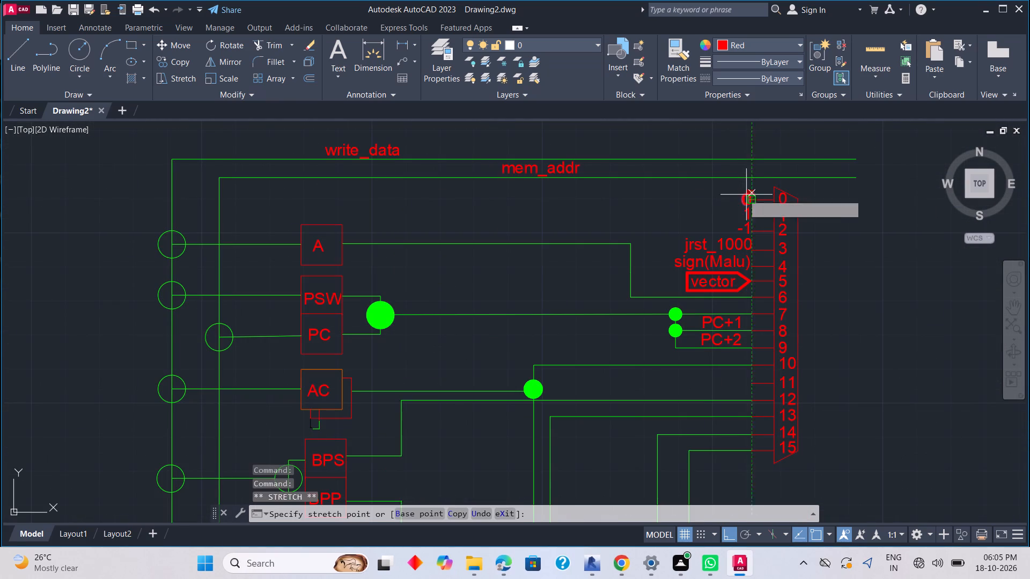
pyautogui.click(735, 195)
pyautogui.press('`')
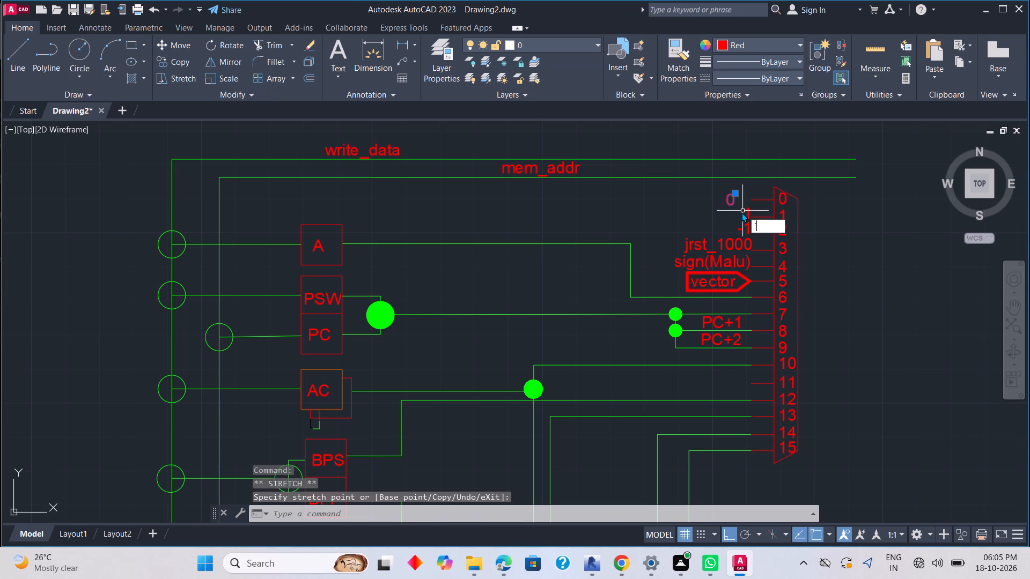
pyautogui.press('Escape')
# Move the outer 1 and -1 labels horizontally off their input lines, roughly in line with the shifted 0 label.
pyautogui.click(751, 212)
pyautogui.click(744, 217)
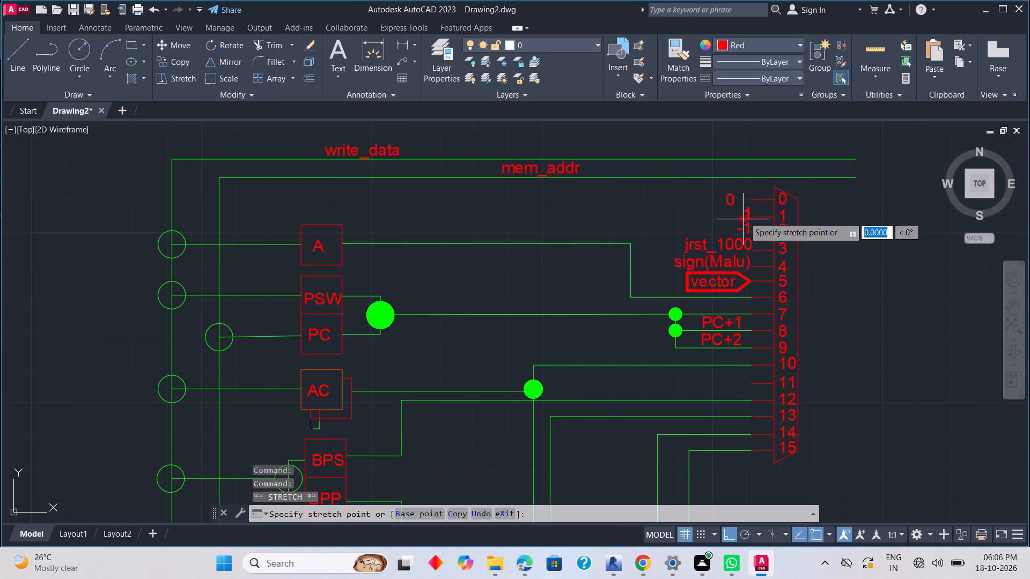
pyautogui.click(730, 221)
pyautogui.press('Escape')
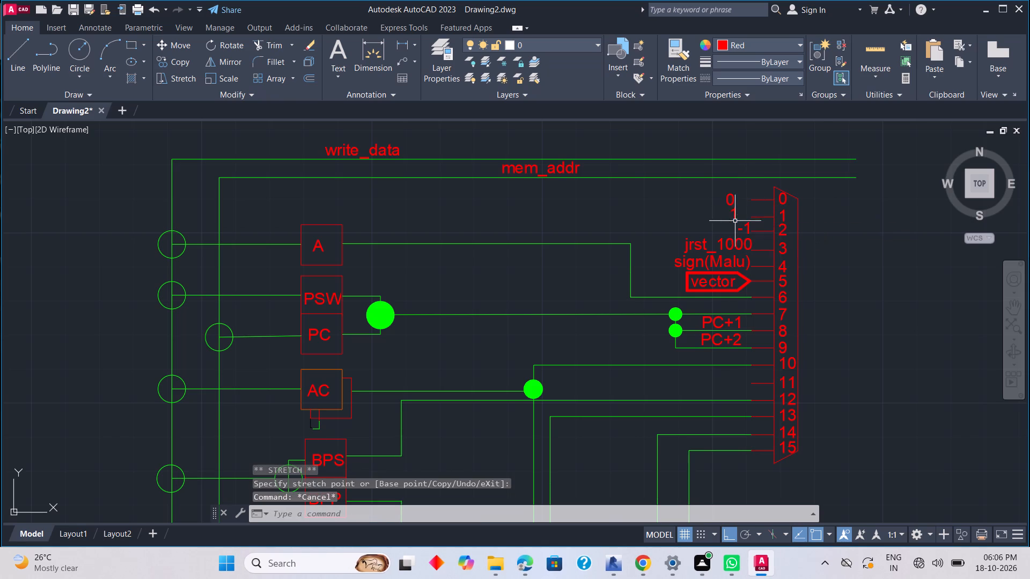
pyautogui.click(751, 226)
pyautogui.click(739, 232)
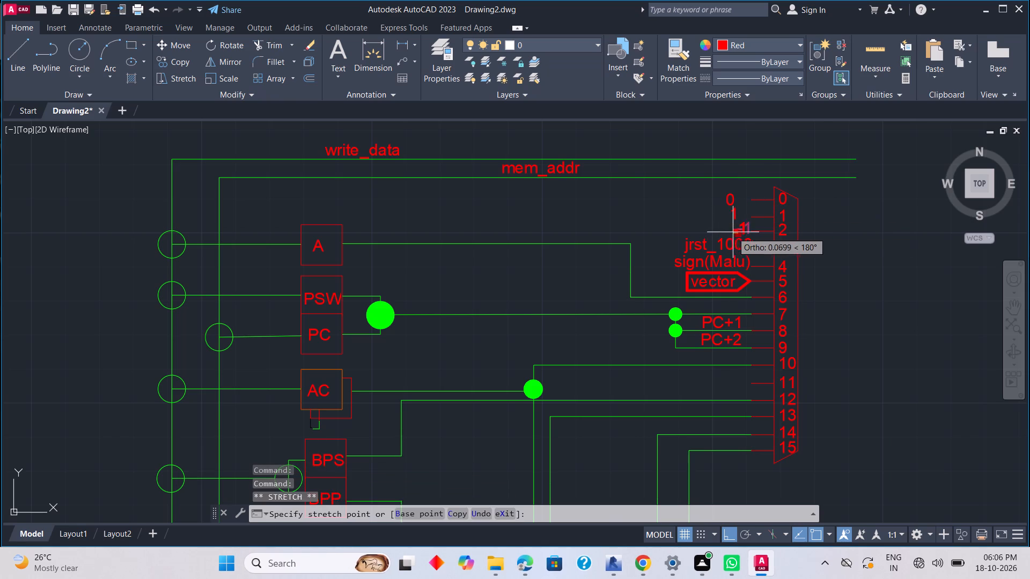
pyautogui.click(728, 233)
pyautogui.press('Escape')
pyautogui.scroll(3, 742, 232)
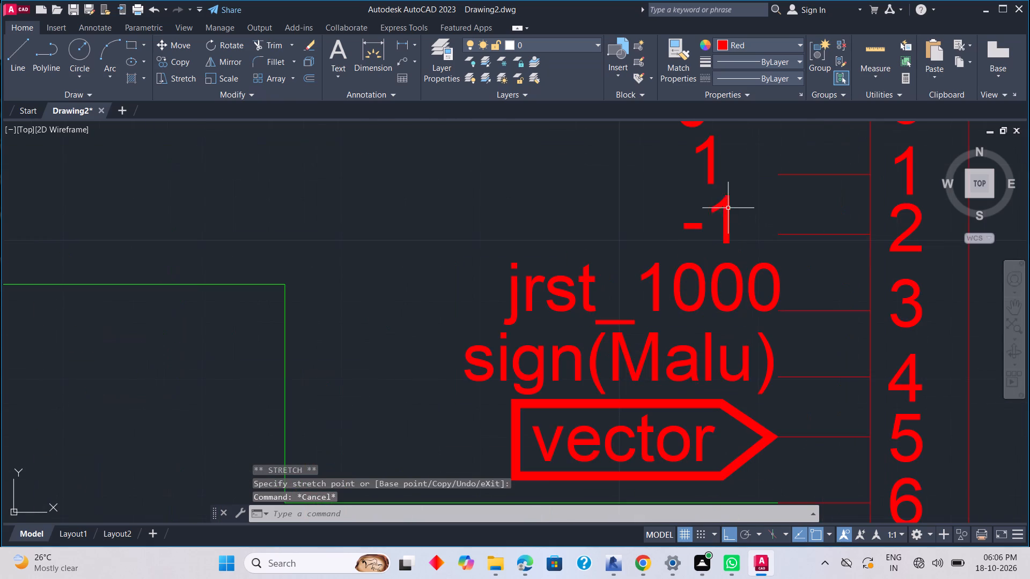
# Shift the outer 1 and 0 labels horizontally toward the large multiplexer by about 0.07 and 0.1, in line with the -1 label.
pyautogui.moveTo(725, 202); pyautogui.dragTo(735, 271, button='middle')
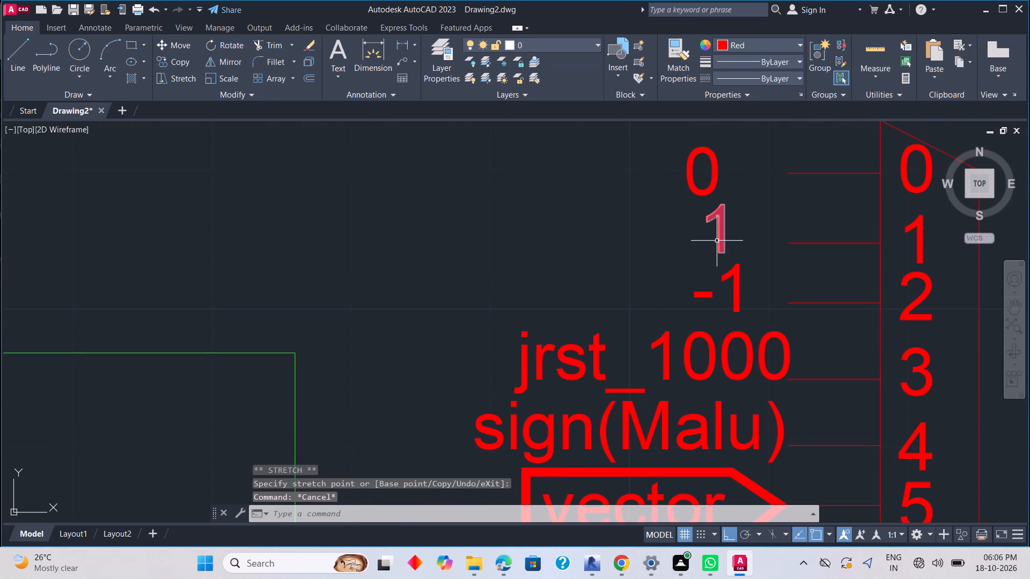
pyautogui.click(720, 241)
pyautogui.click(702, 255)
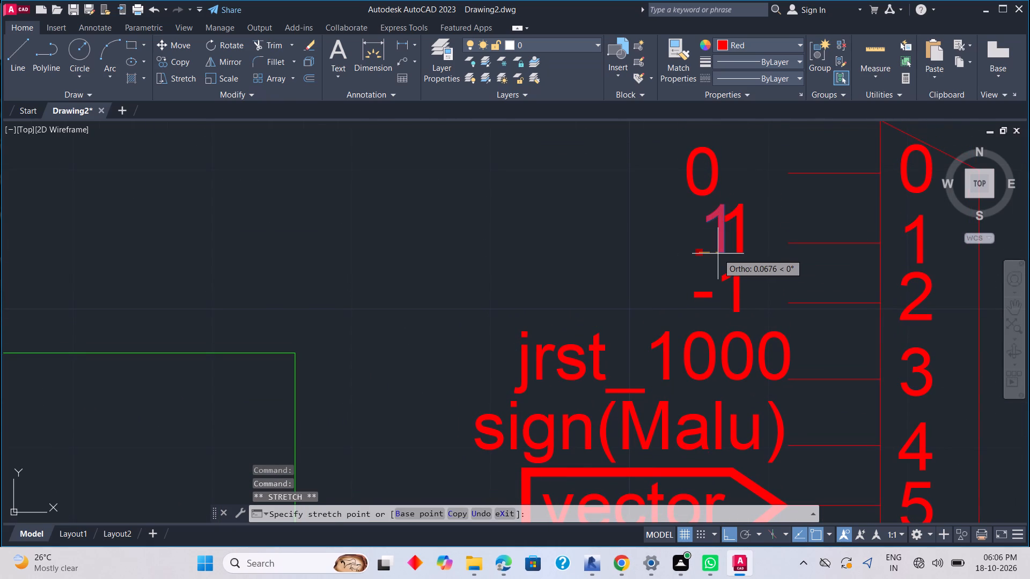
pyautogui.click(714, 254)
pyautogui.press('Escape')
pyautogui.click(708, 189)
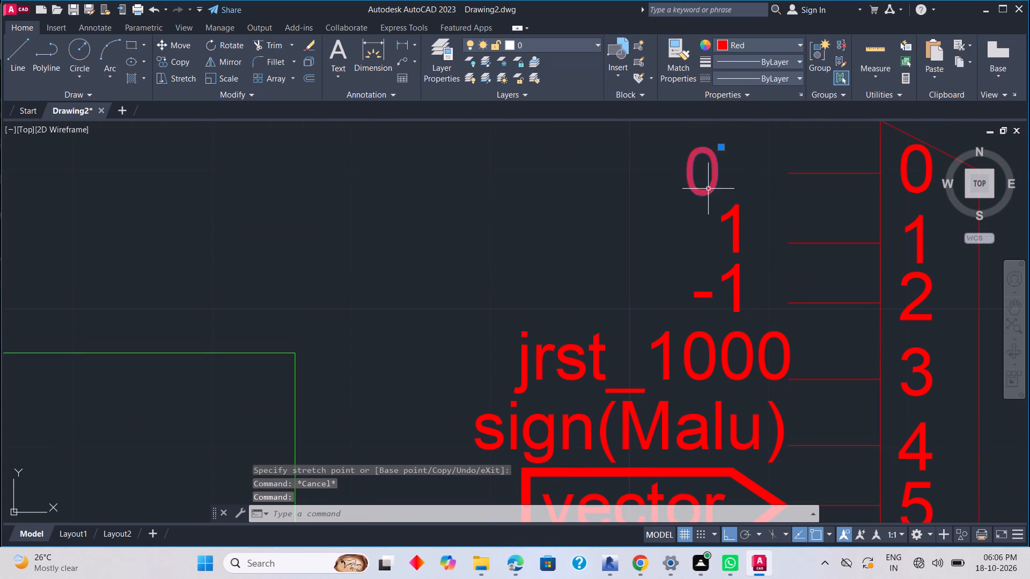
pyautogui.click(723, 147)
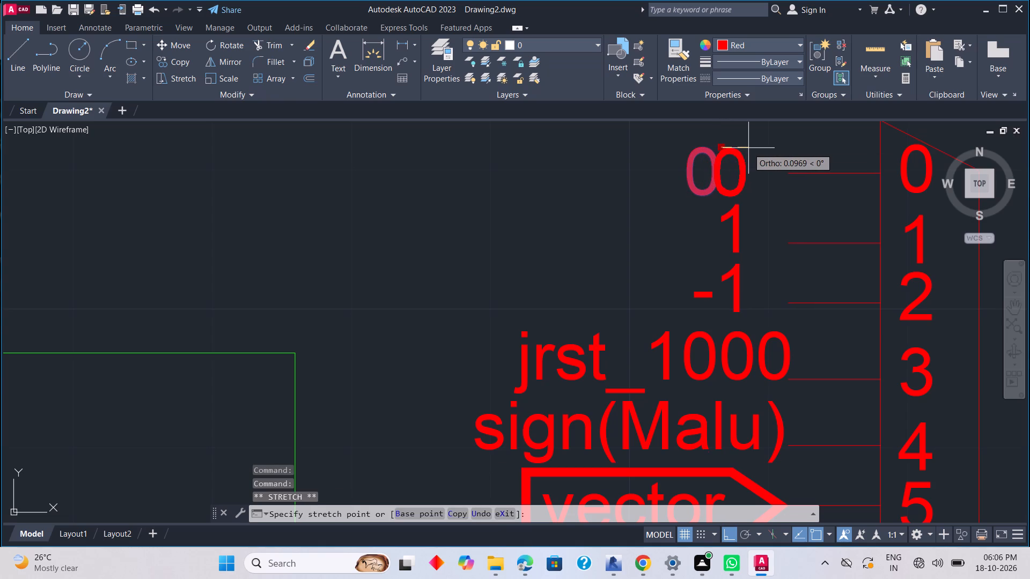
pyautogui.click(751, 148)
pyautogui.press('Escape')
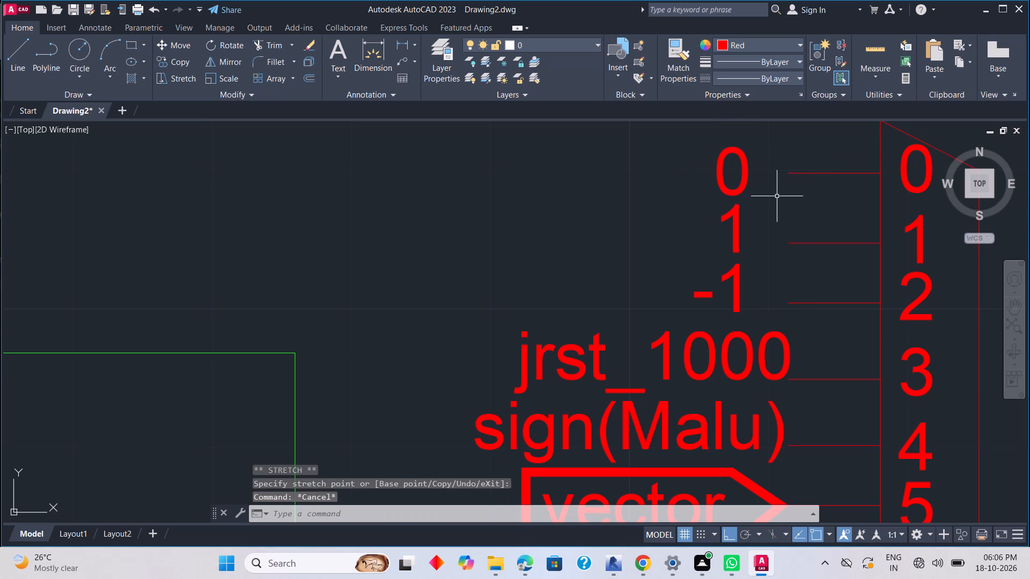
# Rotate the outer 0 label 180° about a point at its lower end.
pyautogui.click(748, 165)
pyautogui.rightClick(789, 176)
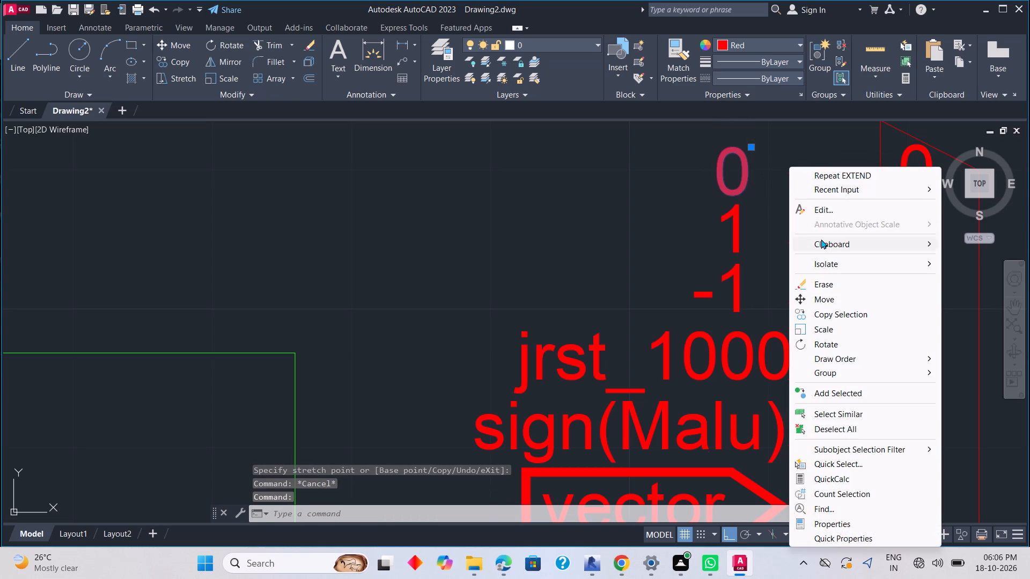
pyautogui.click(825, 340)
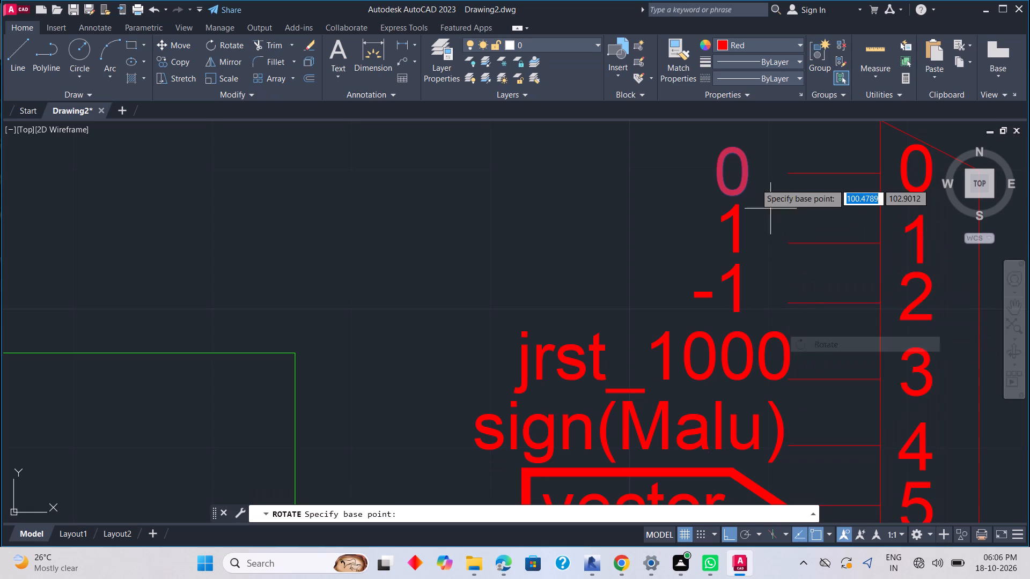
pyautogui.click(734, 196)
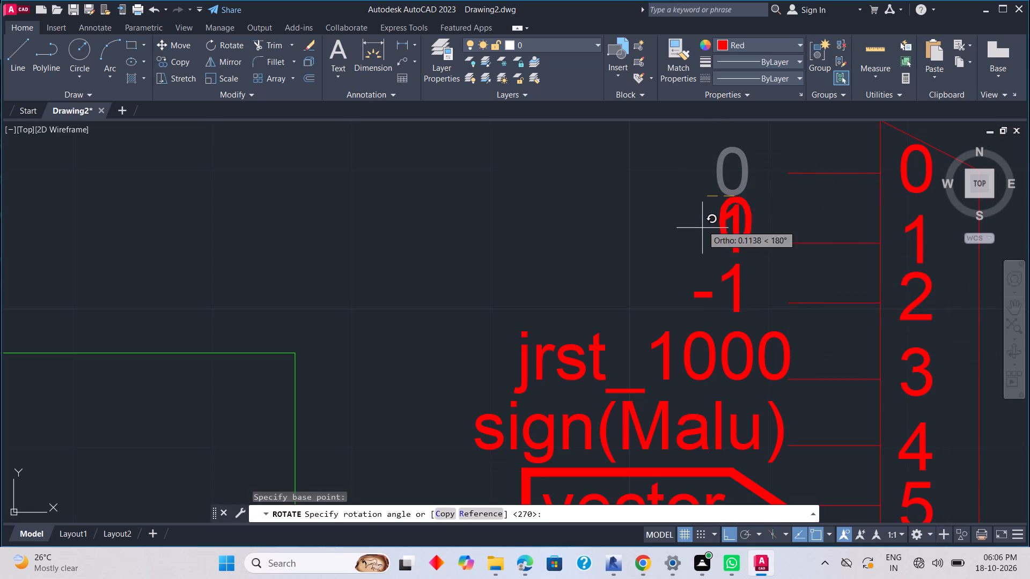
pyautogui.click(691, 209)
pyautogui.click(737, 199)
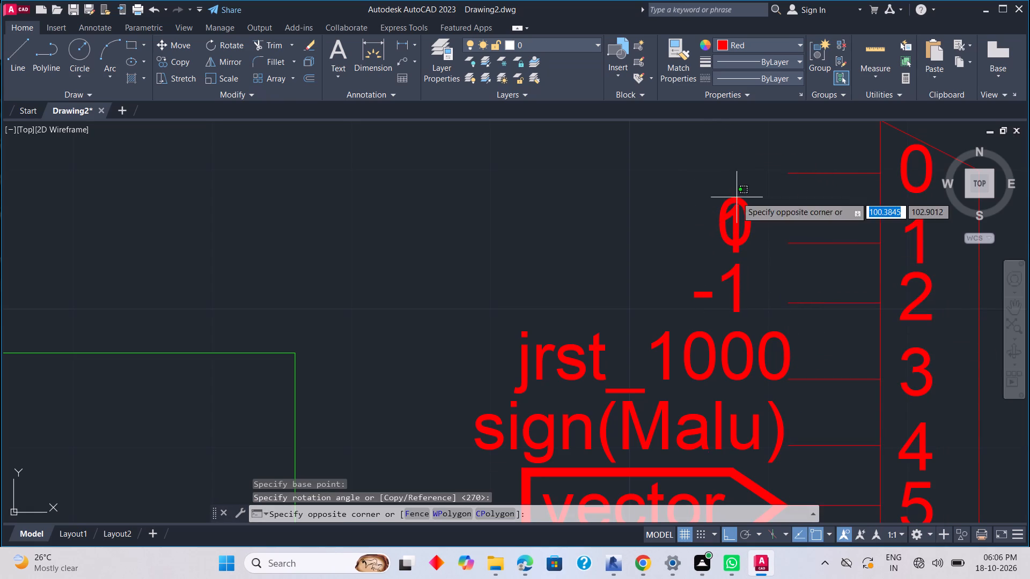
pyautogui.press('Escape')
pyautogui.click(737, 199)
pyautogui.press('Escape')
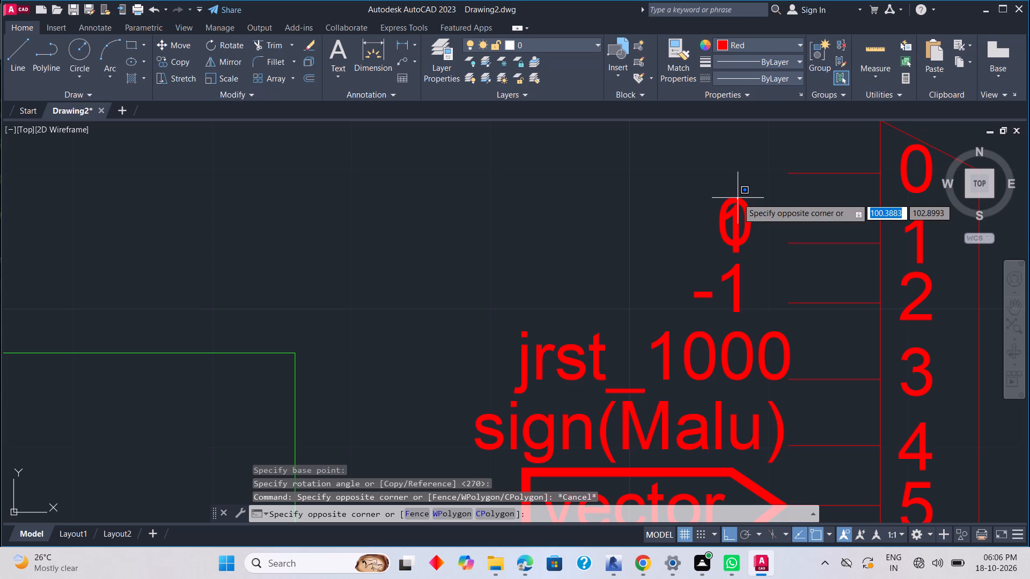
# Move the rotated outer 0 label straight up by about 0.2, clear of the 1 label and beside the topmost input line.
pyautogui.click(738, 198)
pyautogui.moveTo(716, 247); pyautogui.dragTo(718, 241)
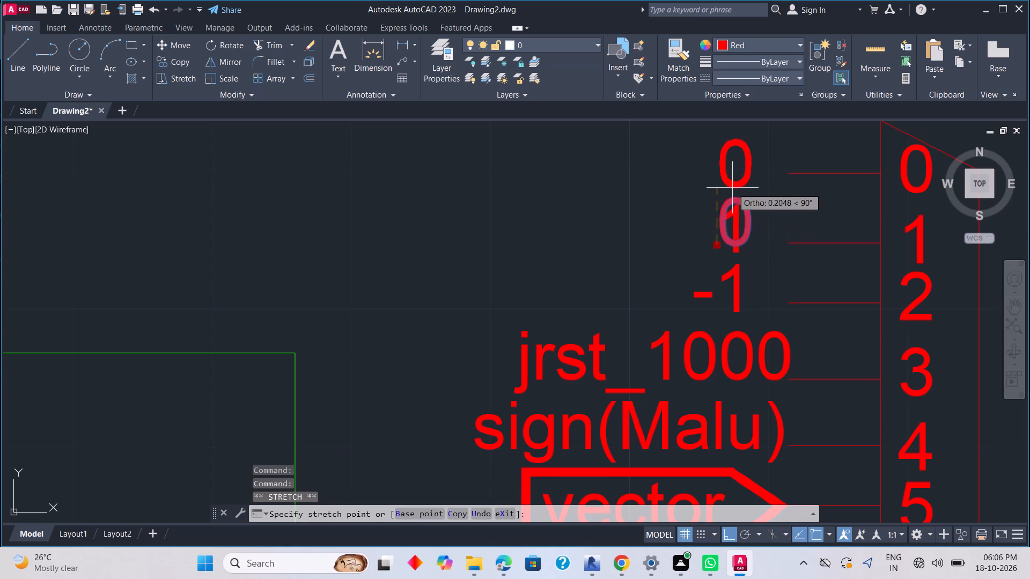
pyautogui.click(733, 192)
pyautogui.press('Escape')
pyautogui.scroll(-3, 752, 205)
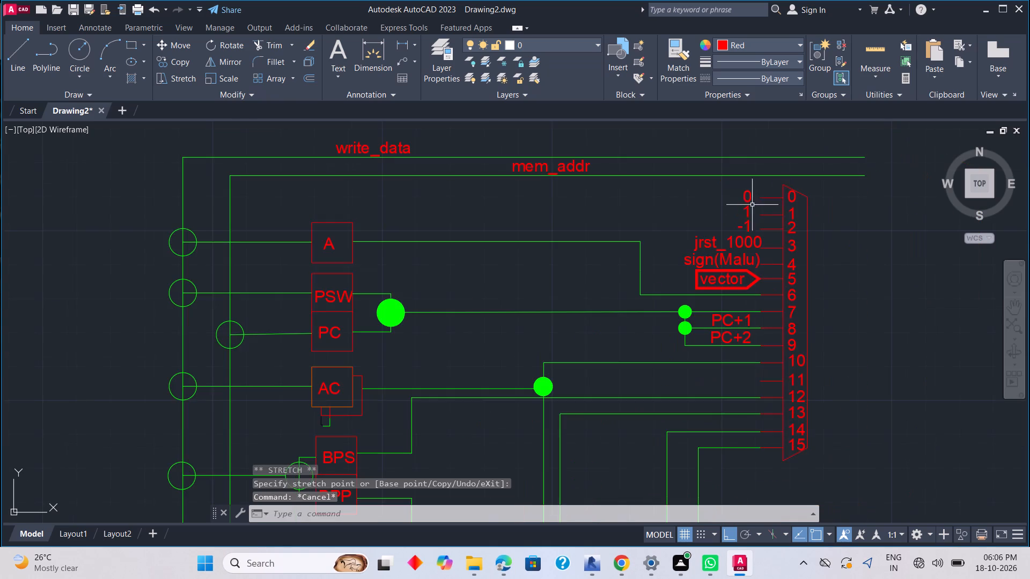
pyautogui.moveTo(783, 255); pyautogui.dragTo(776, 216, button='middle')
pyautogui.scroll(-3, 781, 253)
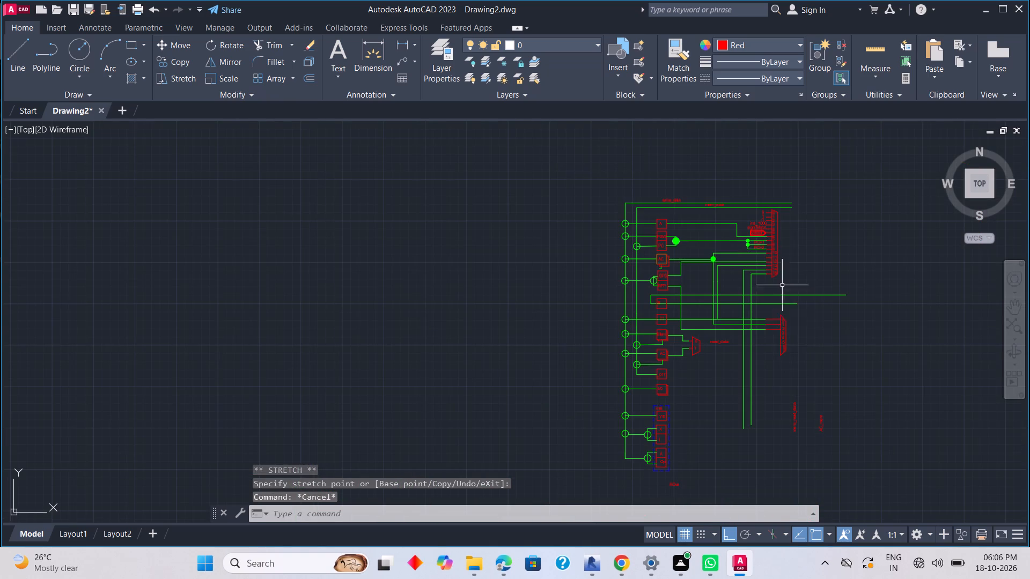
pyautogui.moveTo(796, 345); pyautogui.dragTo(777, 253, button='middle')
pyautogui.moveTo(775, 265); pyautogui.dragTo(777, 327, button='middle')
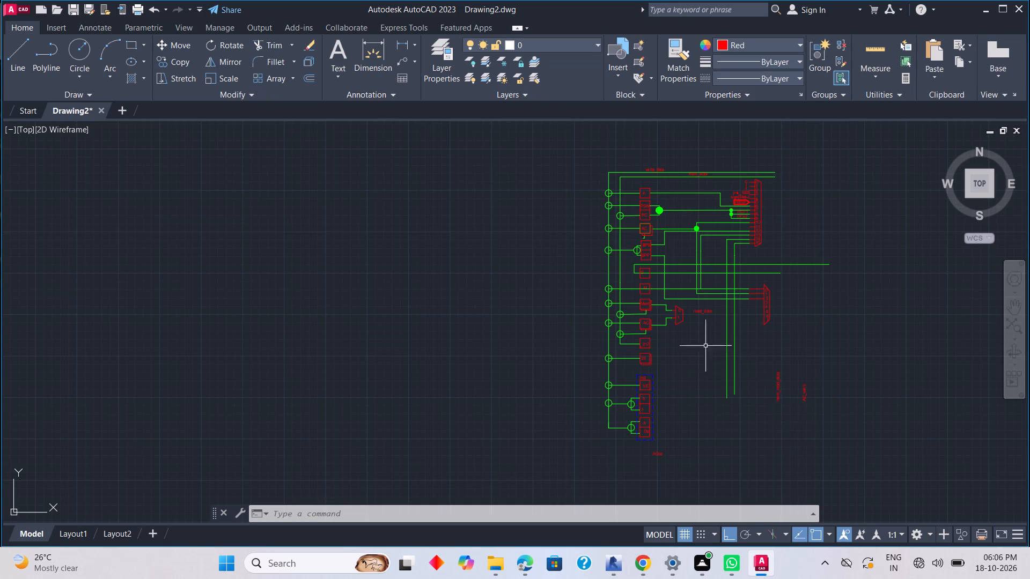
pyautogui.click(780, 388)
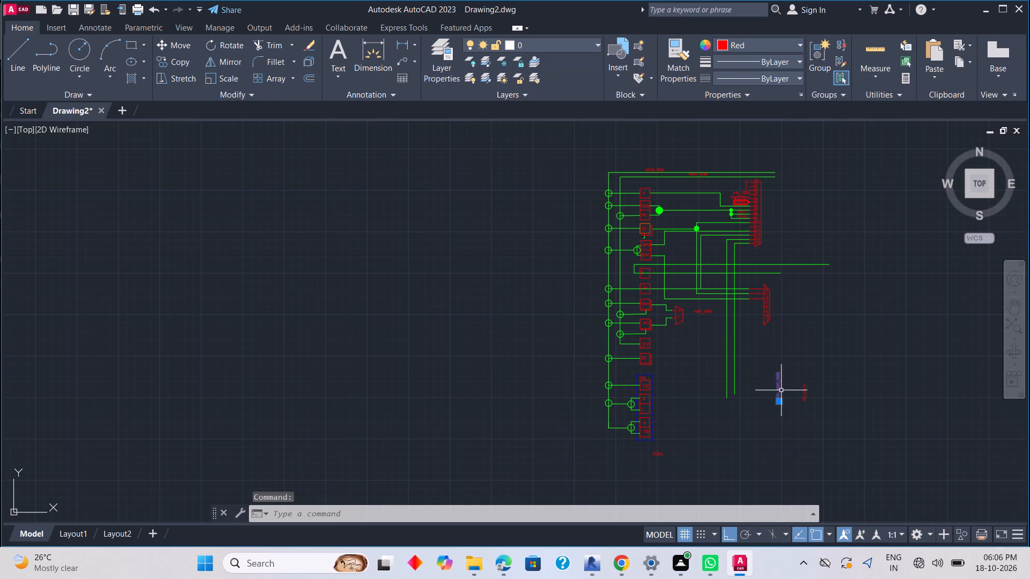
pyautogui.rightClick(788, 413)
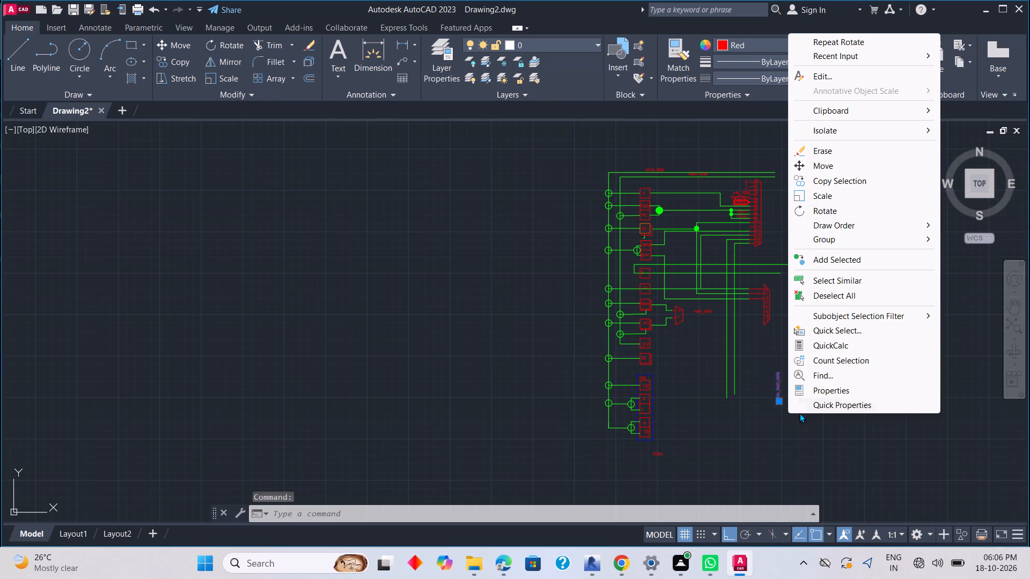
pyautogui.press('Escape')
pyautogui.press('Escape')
# Rotate the vertical mem_read_data label by 270° about its lower end so it reads horizontally.
pyautogui.scroll(1, 780, 402)
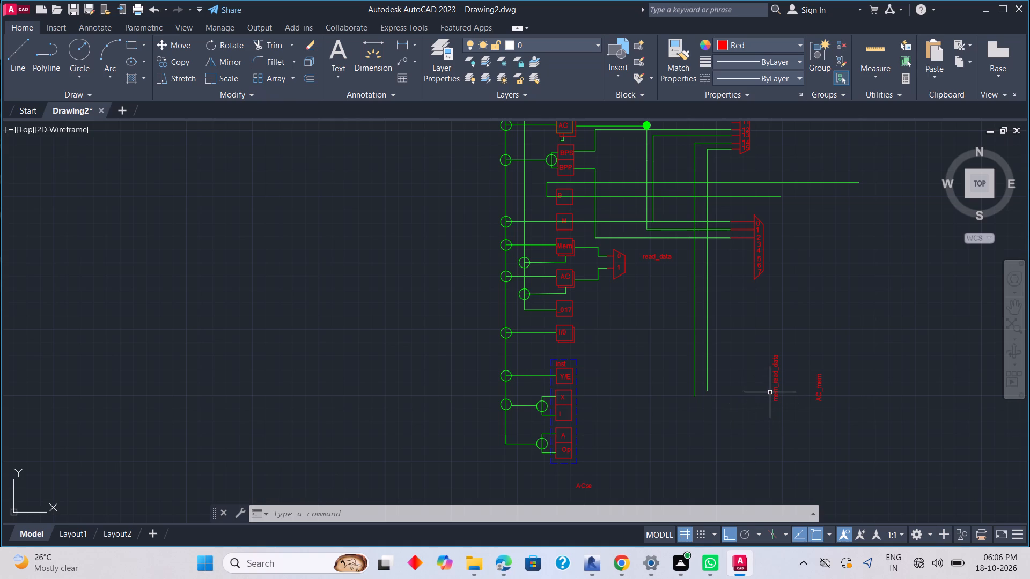
pyautogui.click(778, 394)
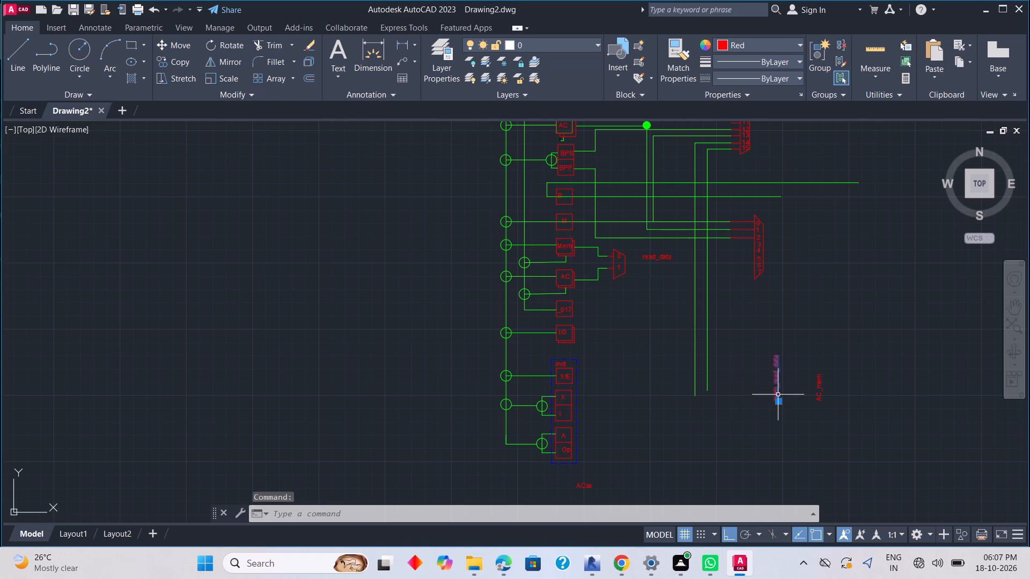
pyautogui.rightClick(780, 414)
pyautogui.click(825, 209)
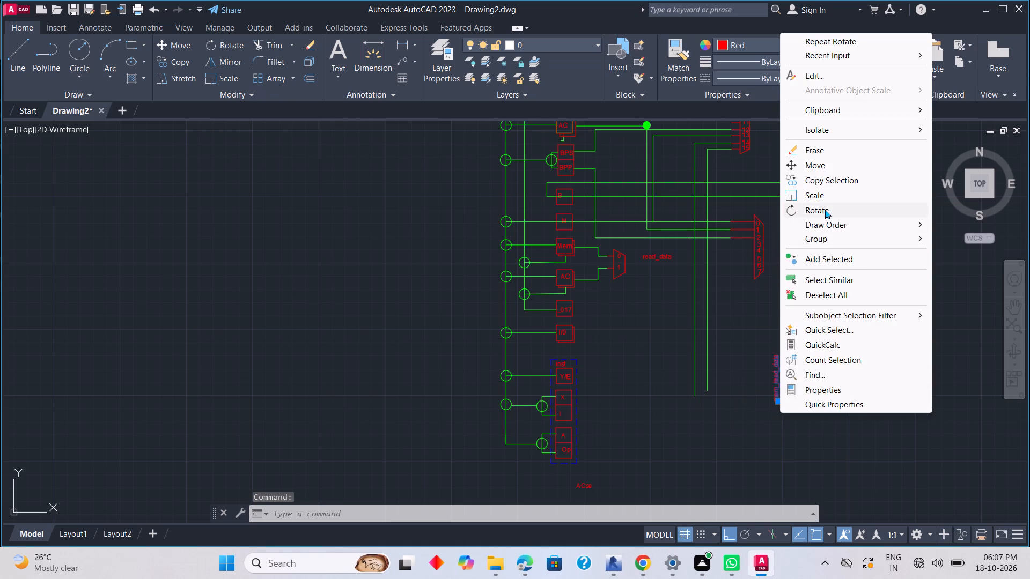
pyautogui.click(777, 399)
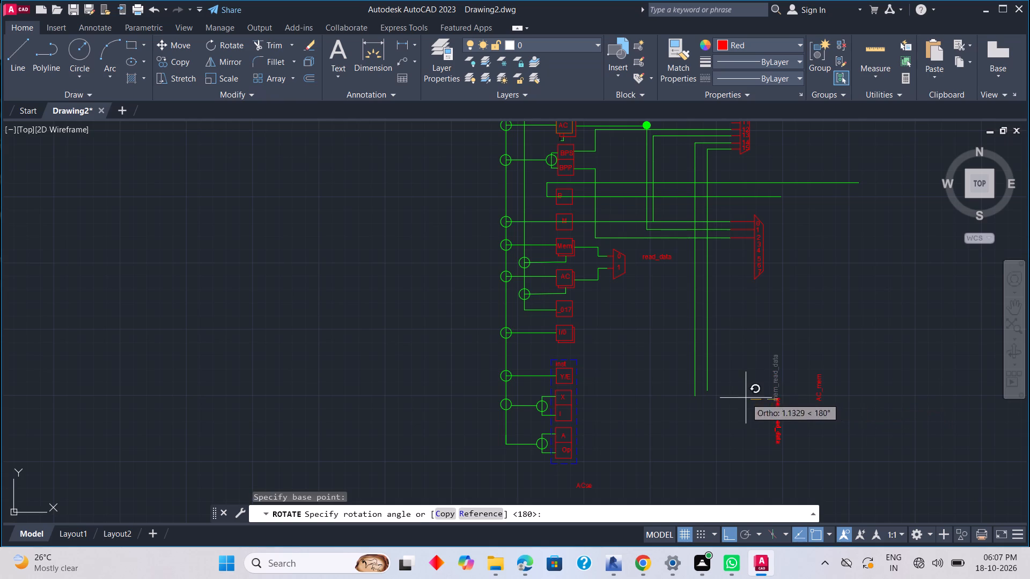
pyautogui.click(782, 415)
pyautogui.press('Escape')
# Move the mem_read_data label, with Ortho off, to just above the output wire of the Mem block.
pyautogui.click(779, 397)
pyautogui.rightClick(784, 410)
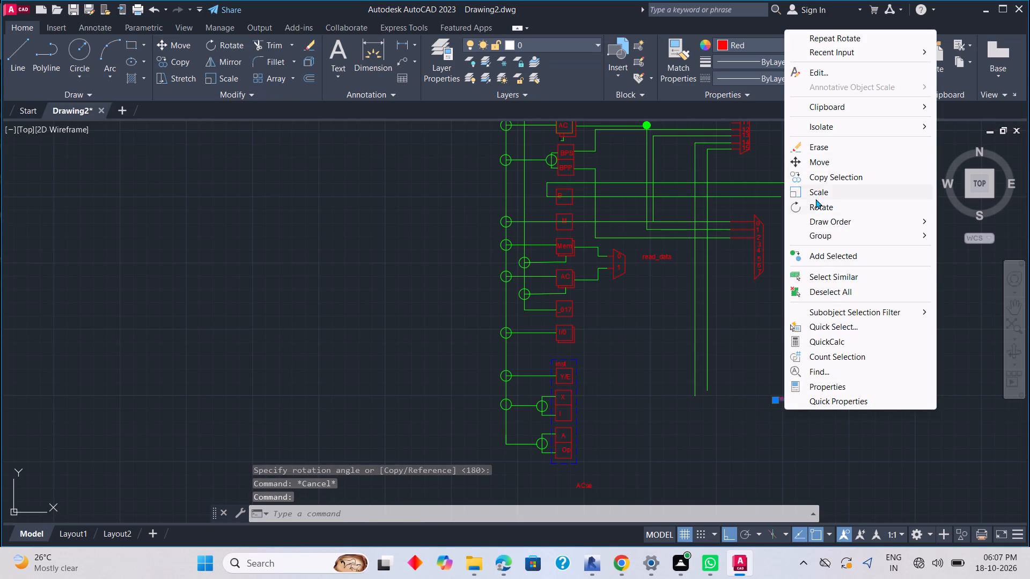
pyautogui.click(805, 161)
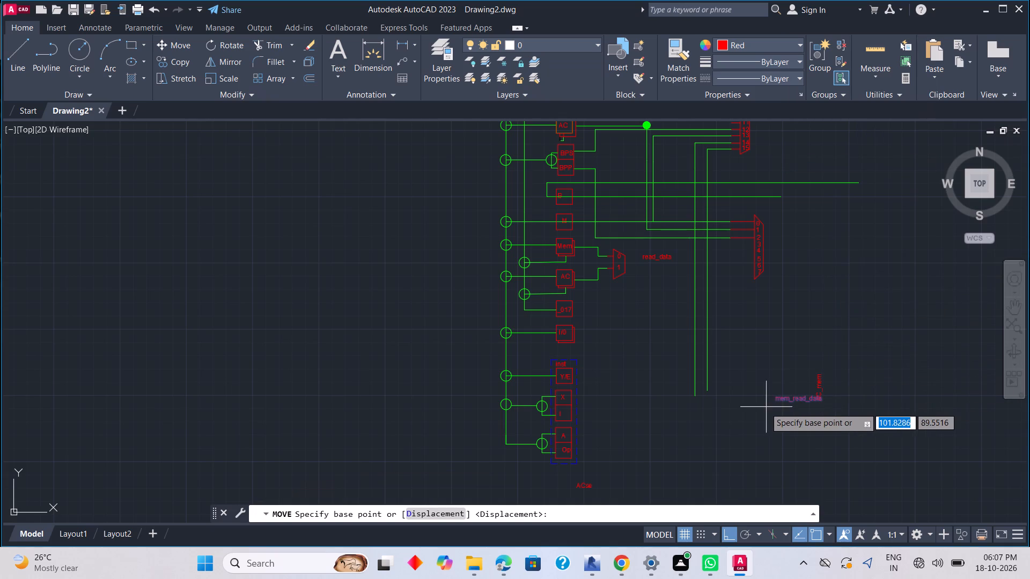
pyautogui.click(775, 399)
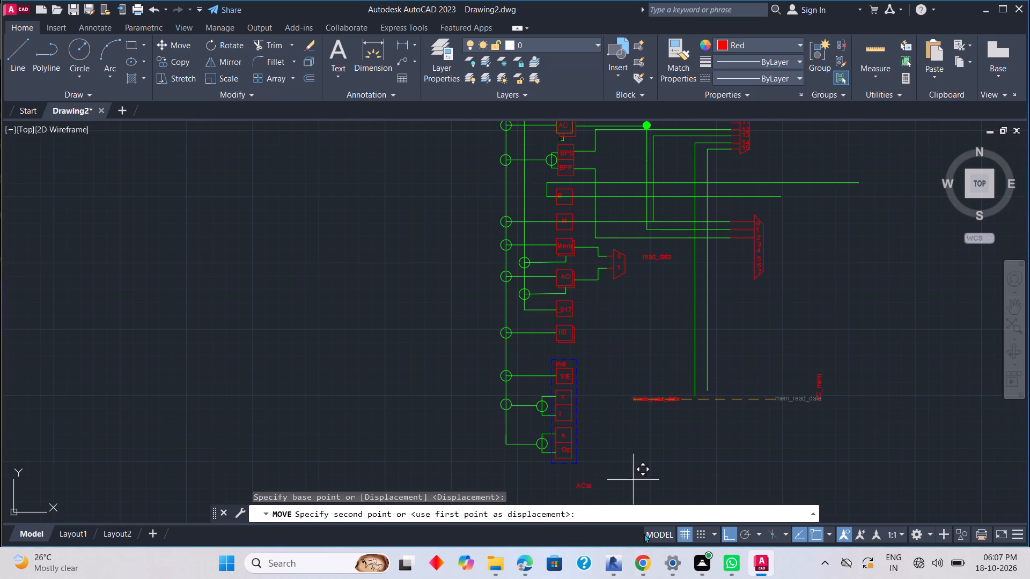
pyautogui.click(731, 529)
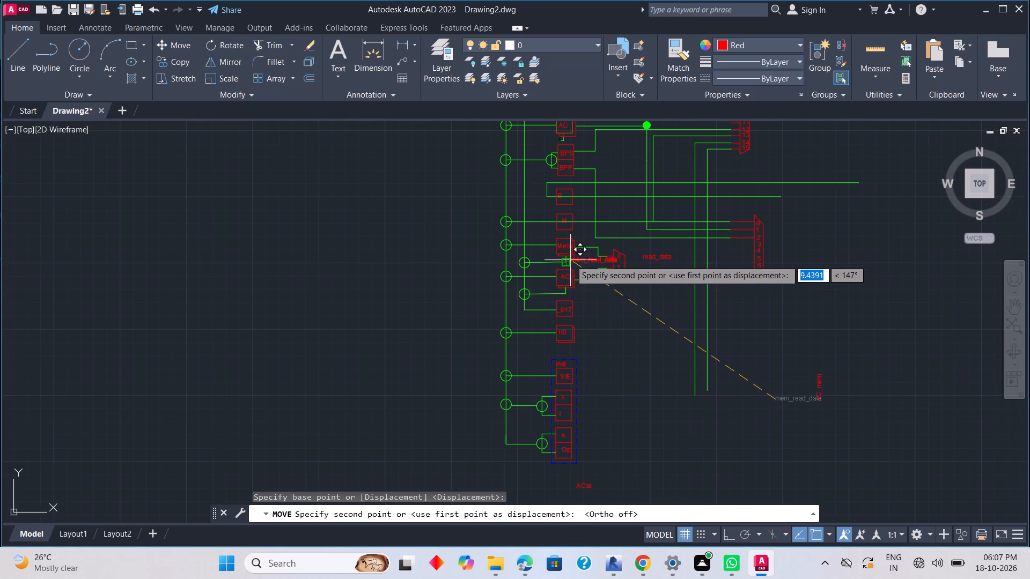
pyautogui.scroll(2, 570, 260)
pyautogui.moveTo(574, 225); pyautogui.dragTo(577, 310, button='middle')
pyautogui.scroll(2, 585, 299)
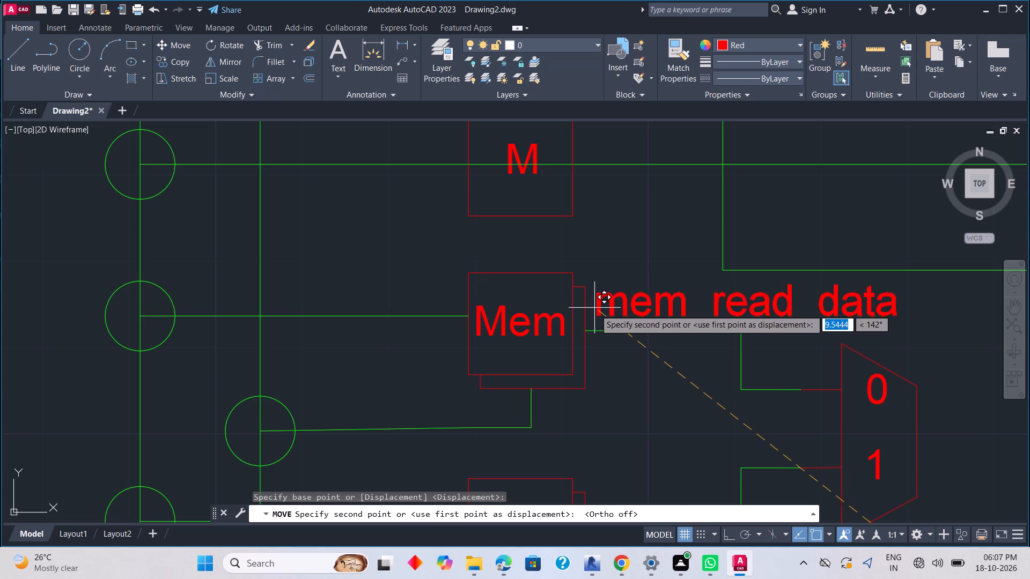
pyautogui.click(595, 311)
pyautogui.press('Escape')
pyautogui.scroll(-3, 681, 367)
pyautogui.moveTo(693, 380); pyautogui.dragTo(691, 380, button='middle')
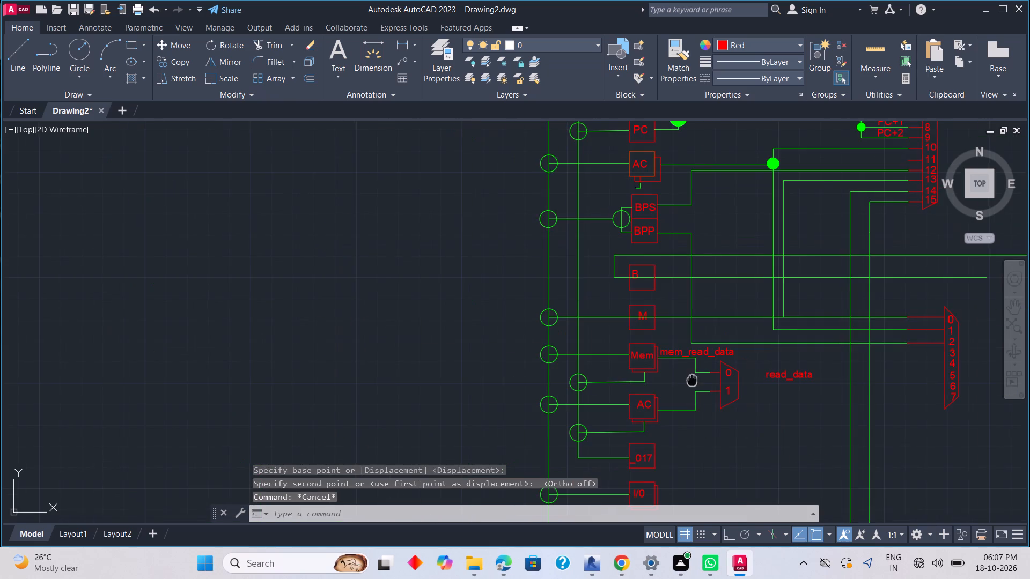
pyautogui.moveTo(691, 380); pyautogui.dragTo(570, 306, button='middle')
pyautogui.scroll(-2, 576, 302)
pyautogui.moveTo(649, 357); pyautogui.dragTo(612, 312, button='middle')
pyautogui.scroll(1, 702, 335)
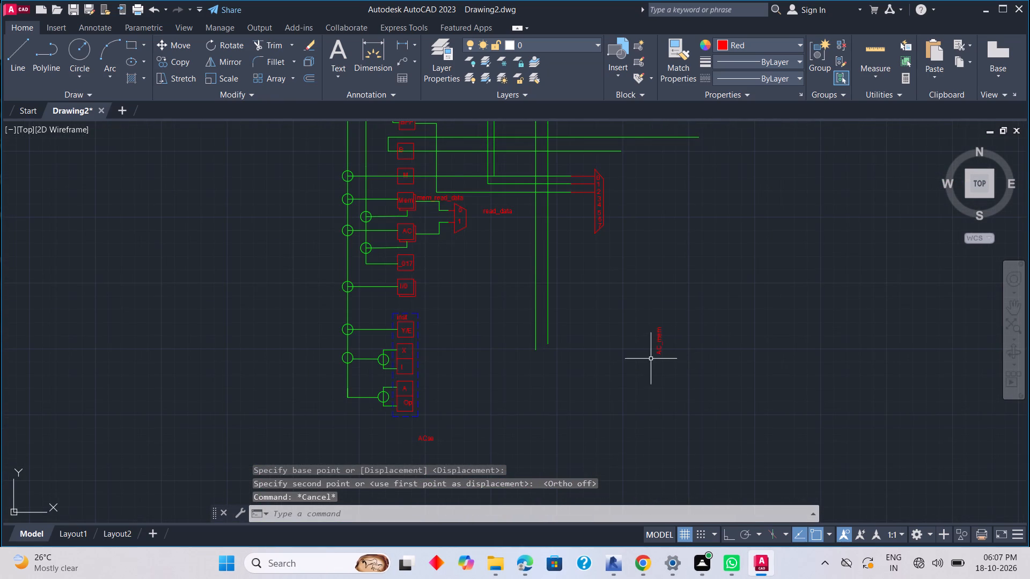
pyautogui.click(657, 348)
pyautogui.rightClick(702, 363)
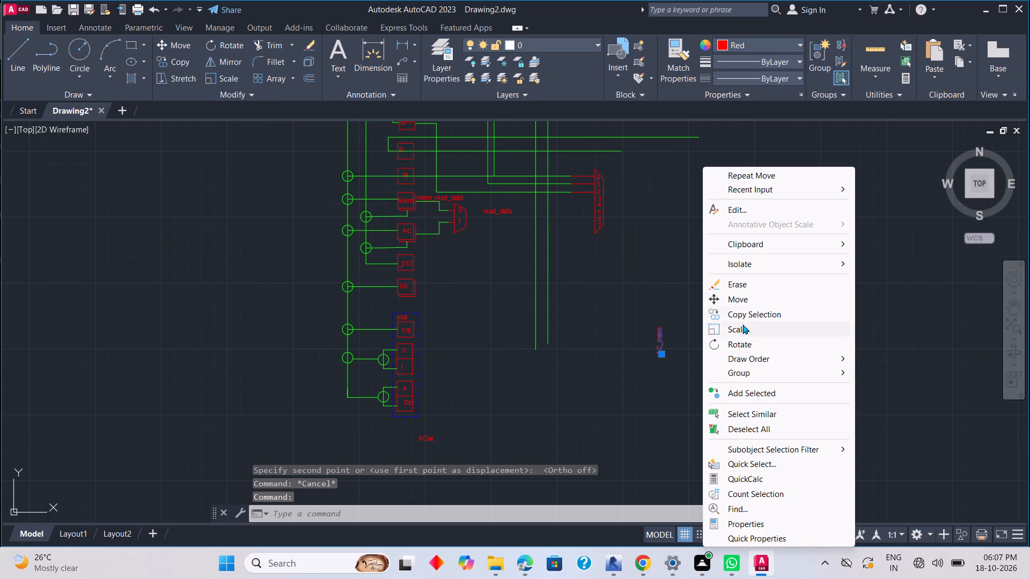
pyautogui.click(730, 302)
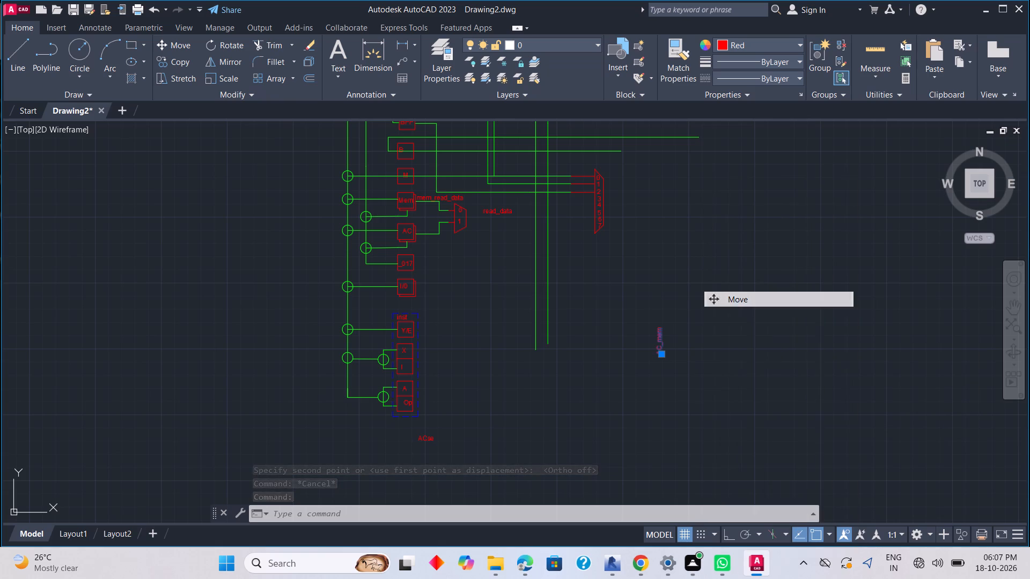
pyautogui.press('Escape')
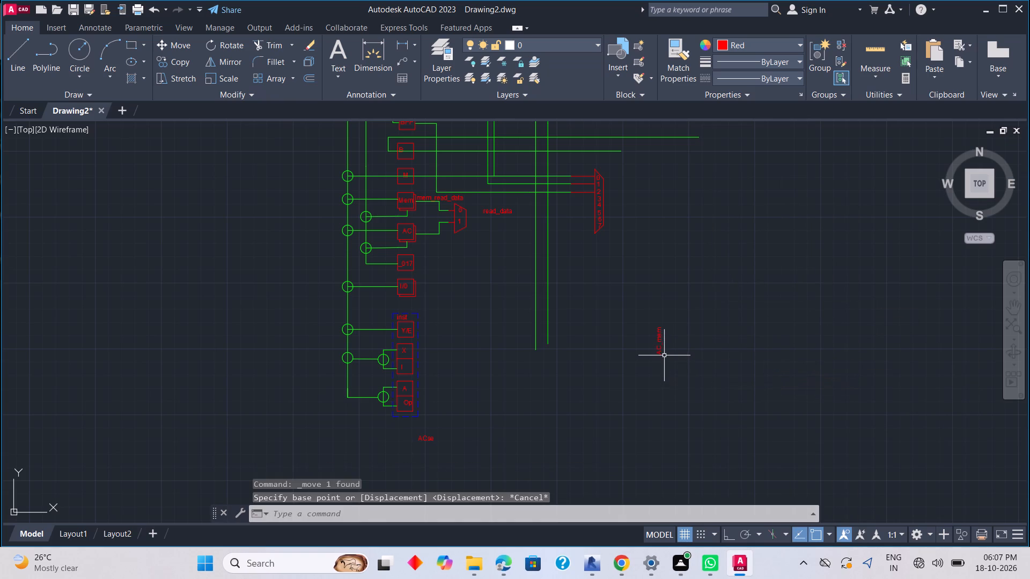
# Rotate the vertical AC_mem label by 270° about its lower end, with Ortho on, so it reads horizontally.
pyautogui.click(661, 355)
pyautogui.rightClick(700, 355)
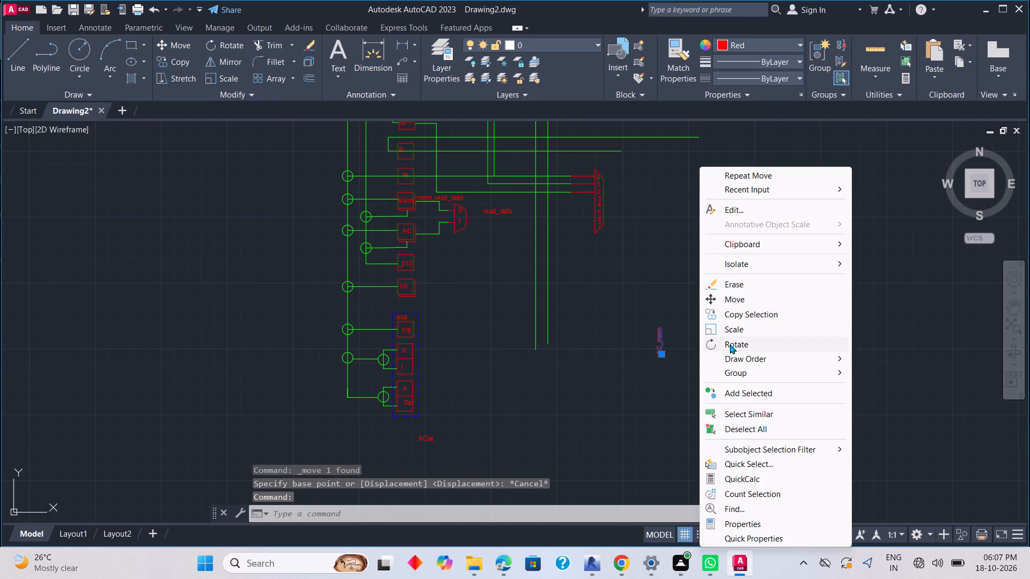
pyautogui.click(730, 344)
pyautogui.click(662, 355)
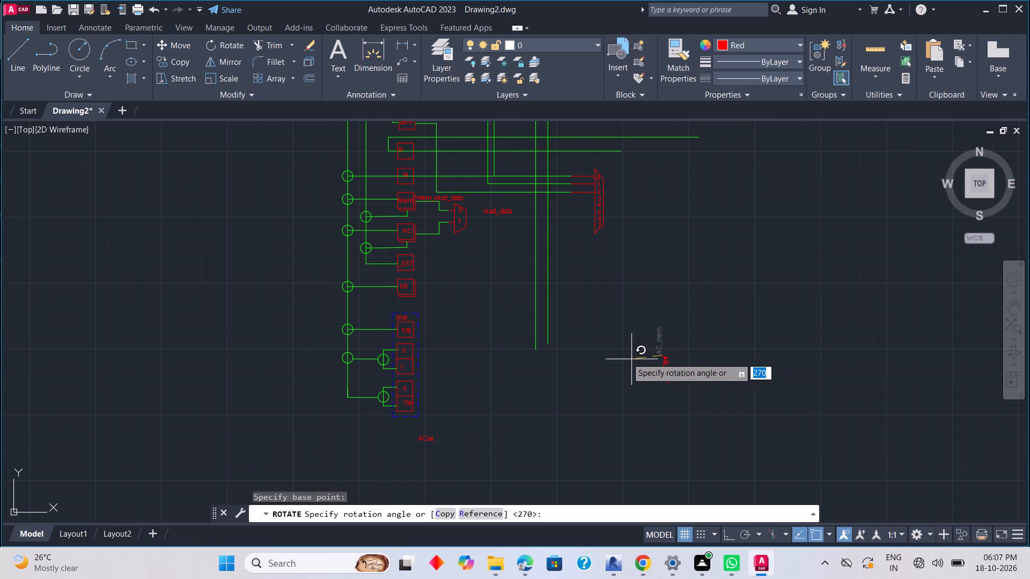
pyautogui.click(726, 534)
pyautogui.click(682, 389)
pyautogui.press('Escape')
# Move the AC_mem label, with Ortho off, to just below the output wire of the lower AC block.
pyautogui.click(675, 355)
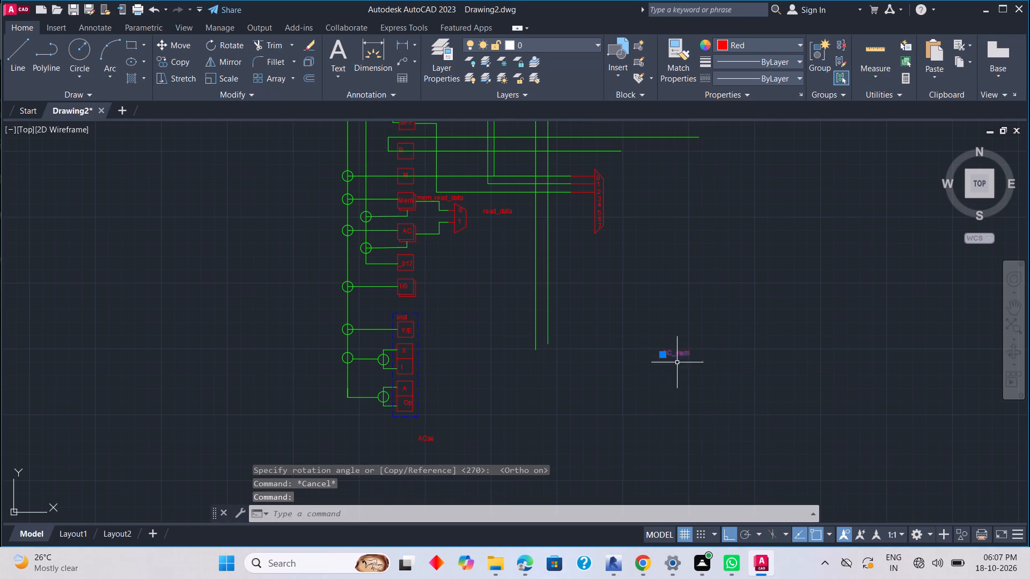
pyautogui.rightClick(690, 380)
pyautogui.click(720, 300)
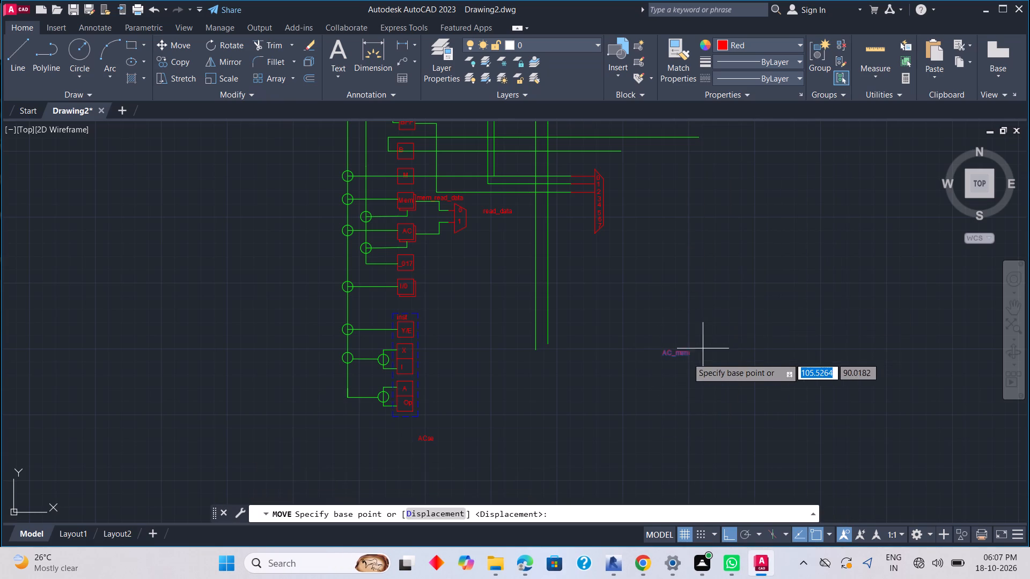
pyautogui.click(664, 356)
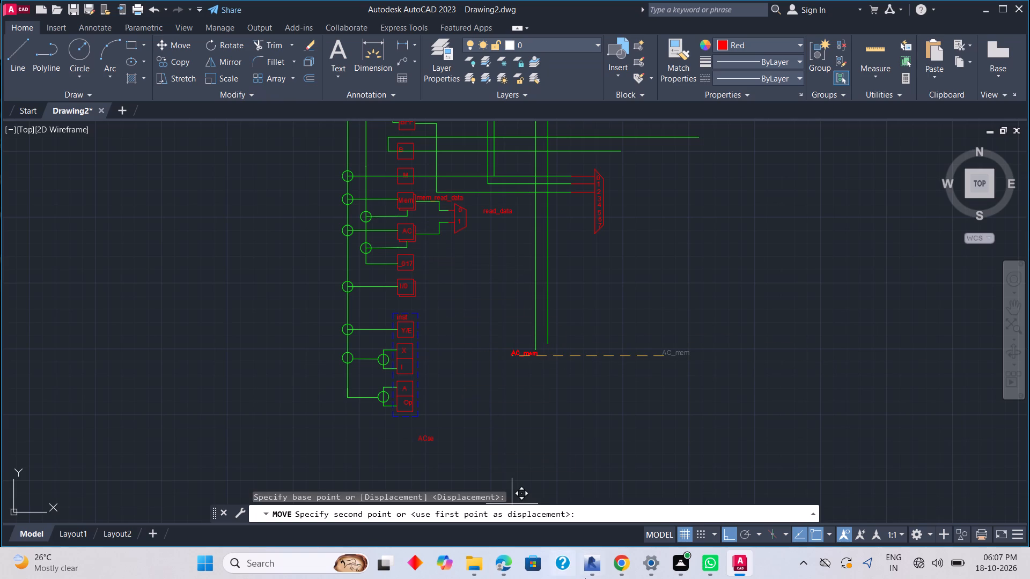
pyautogui.click(722, 531)
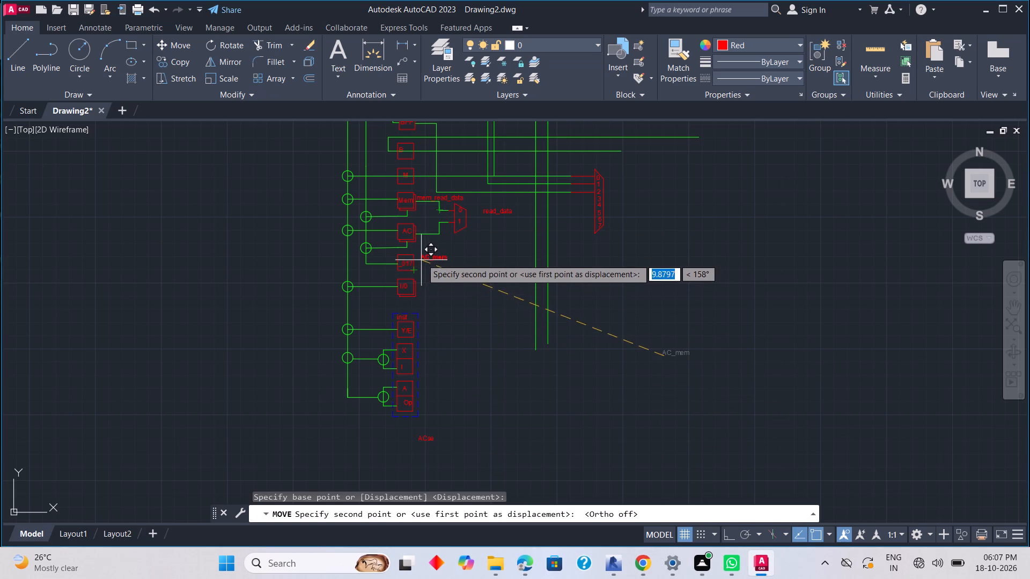
pyautogui.moveTo(433, 254); pyautogui.dragTo(467, 310, button='middle')
pyautogui.scroll(3, 466, 309)
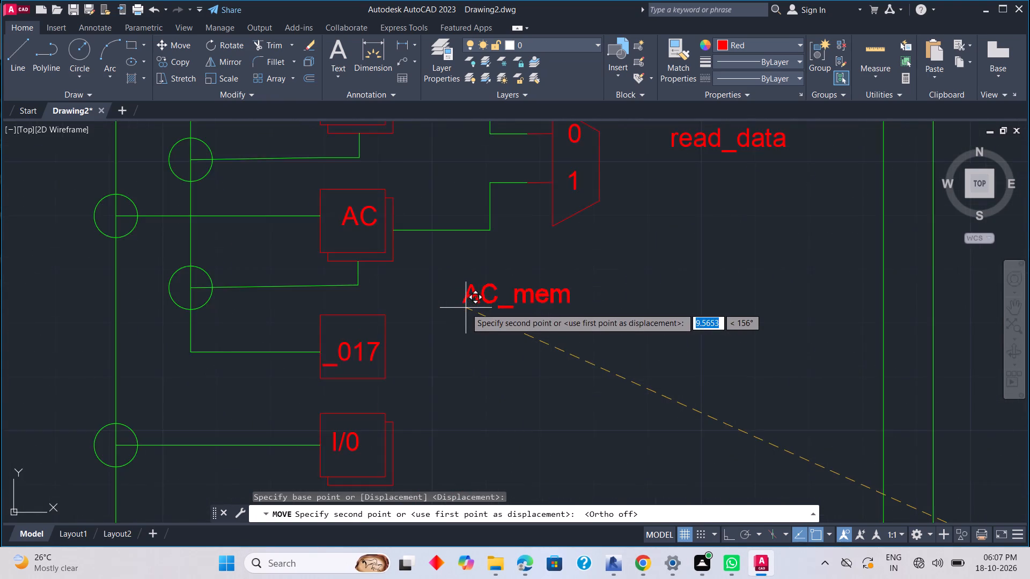
pyautogui.scroll(2, 466, 305)
pyautogui.moveTo(386, 236); pyautogui.dragTo(419, 326, button='middle')
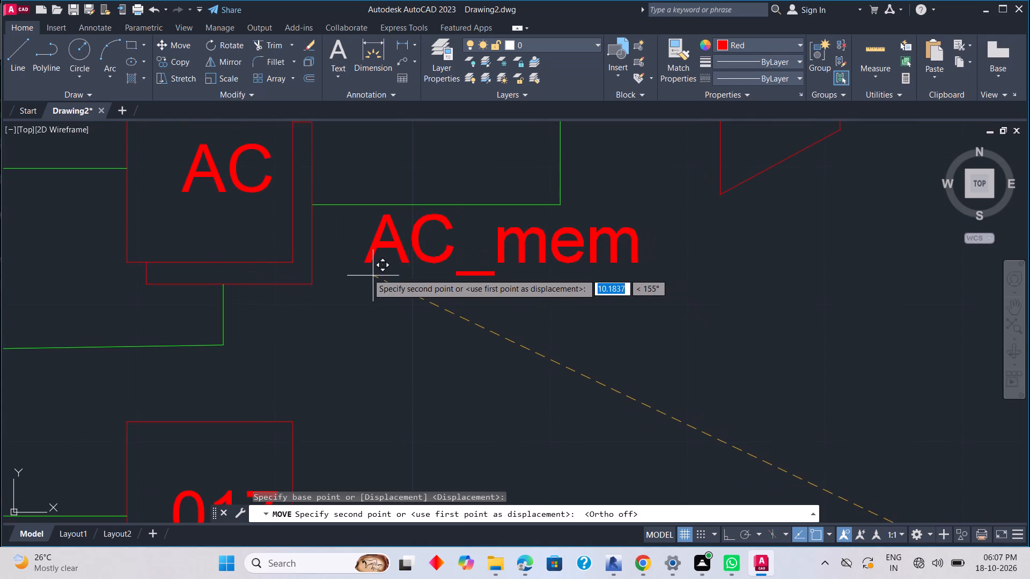
pyautogui.click(352, 273)
pyautogui.press('Escape')
# Move the IOdev label from far below the diagram to just below and left of the I/0 block.
pyautogui.scroll(-4, 397, 308)
pyautogui.moveTo(442, 356); pyautogui.dragTo(518, 284, button='middle')
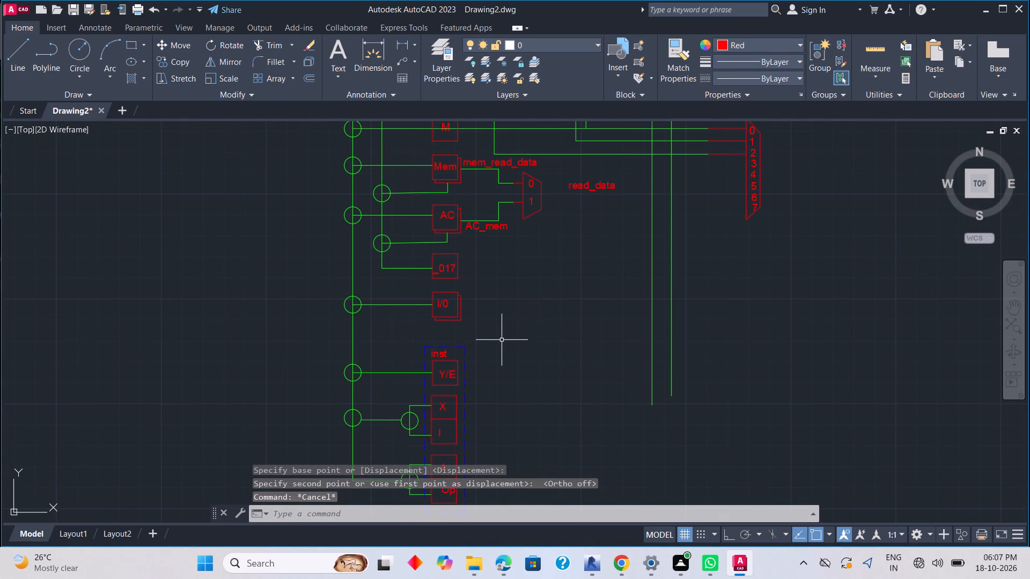
pyautogui.scroll(-3, 505, 310)
pyautogui.moveTo(505, 395); pyautogui.dragTo(525, 311, button='middle')
pyautogui.scroll(2, 525, 309)
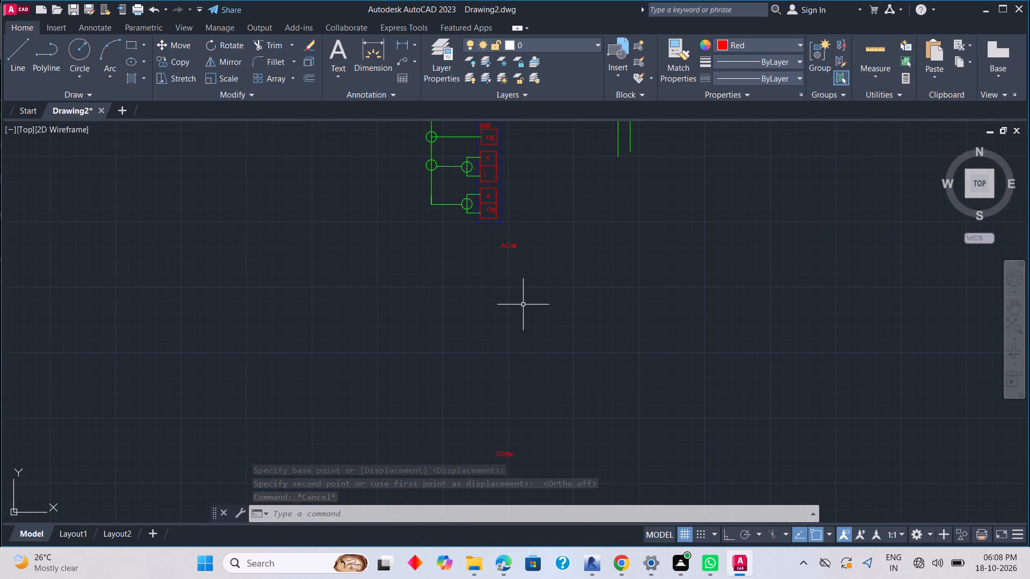
pyautogui.click(506, 456)
pyautogui.rightClick(534, 439)
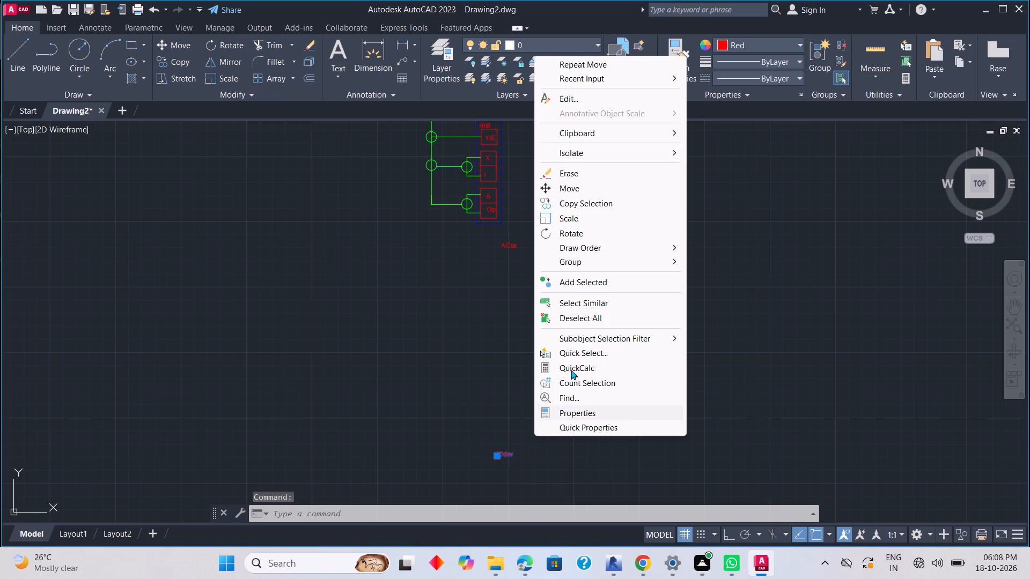
pyautogui.click(583, 187)
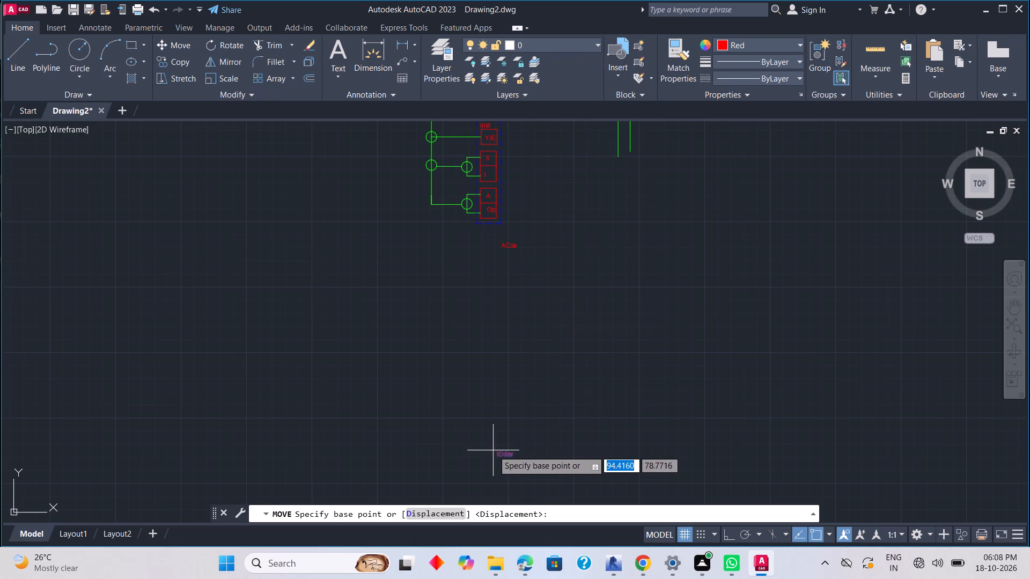
pyautogui.click(497, 453)
pyautogui.moveTo(503, 225); pyautogui.dragTo(522, 578, button='middle')
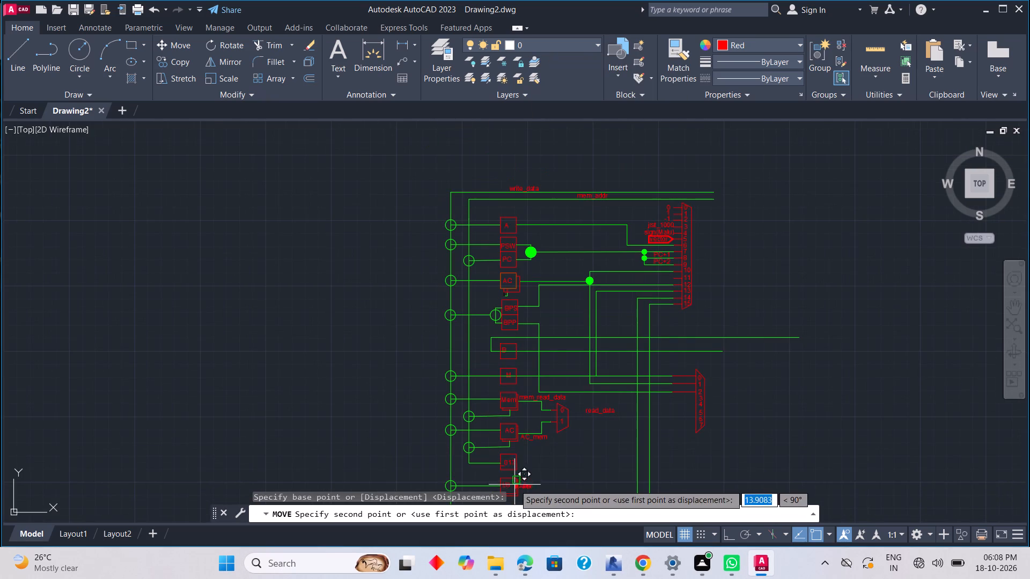
pyautogui.moveTo(514, 469); pyautogui.dragTo(524, 395, button='middle')
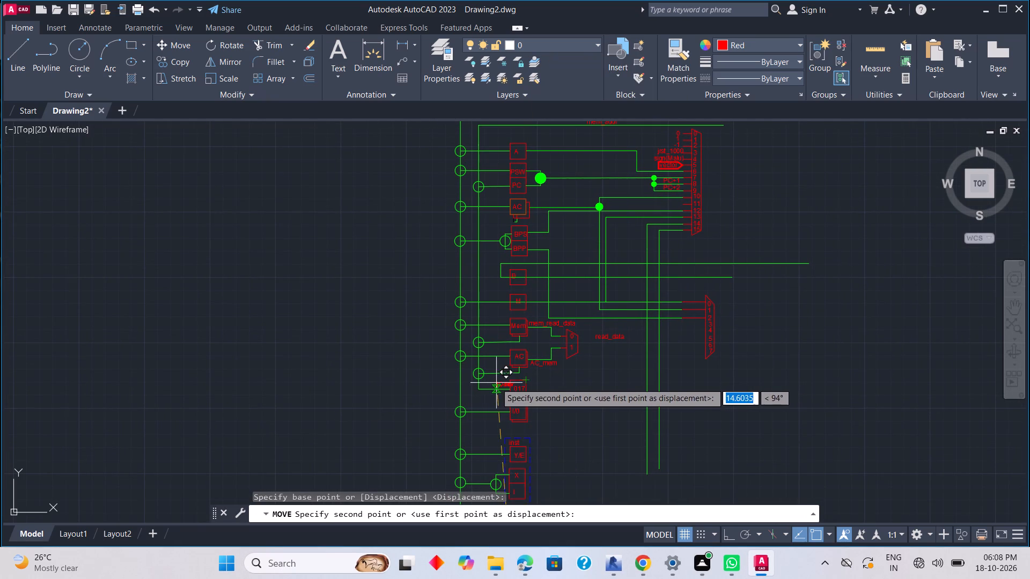
pyautogui.scroll(2, 499, 406)
pyautogui.moveTo(505, 414); pyautogui.dragTo(502, 358, button='middle')
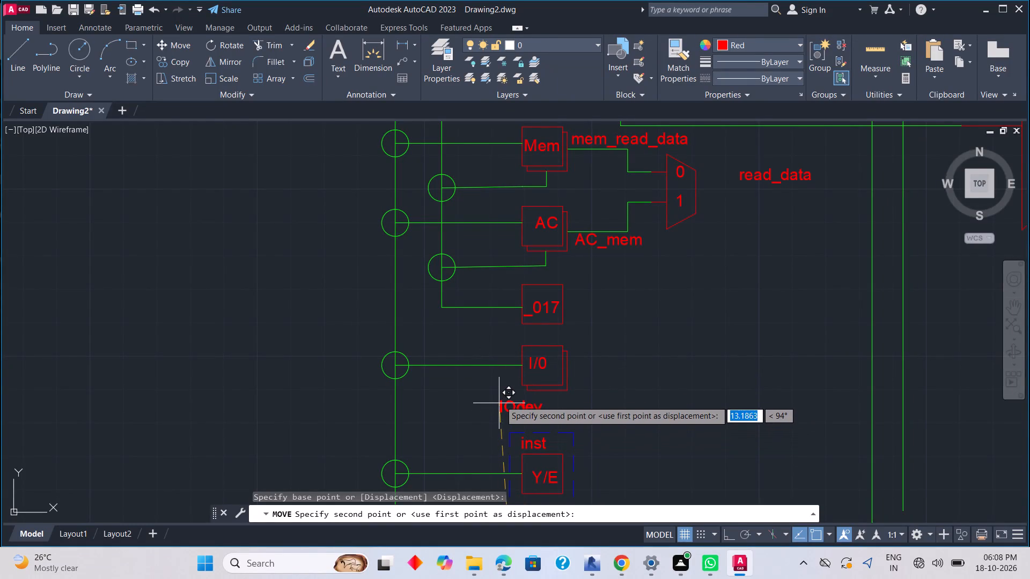
pyautogui.click(481, 398)
pyautogui.press('Escape')
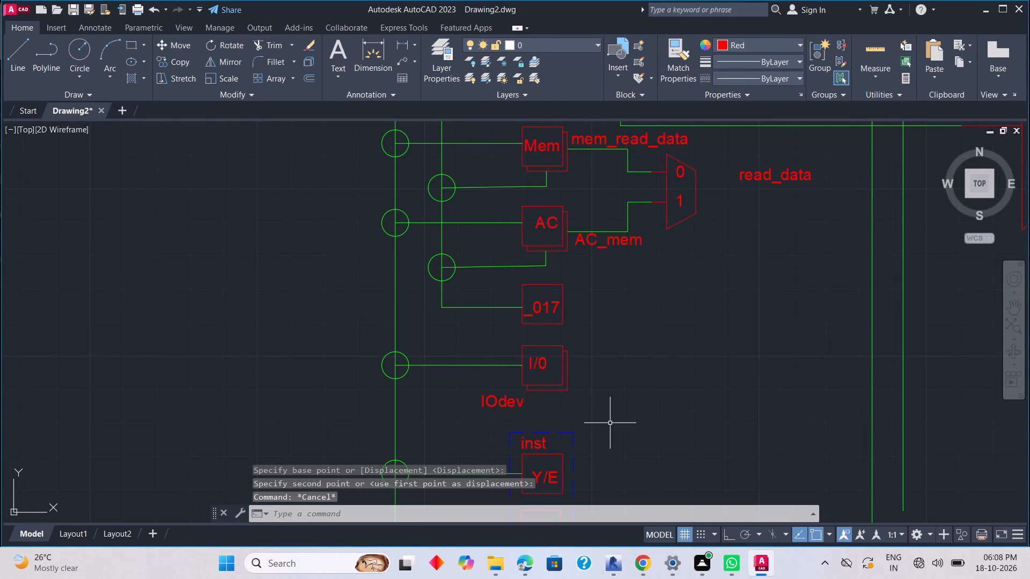
# Move the ACse label from below the inst group to the left of the short stub under the upper AC block.
pyautogui.moveTo(610, 422); pyautogui.dragTo(615, 321, button='middle')
pyautogui.scroll(-1, 615, 318)
pyautogui.scroll(-1, 620, 398)
pyautogui.moveTo(629, 441); pyautogui.dragTo(622, 413, button='middle')
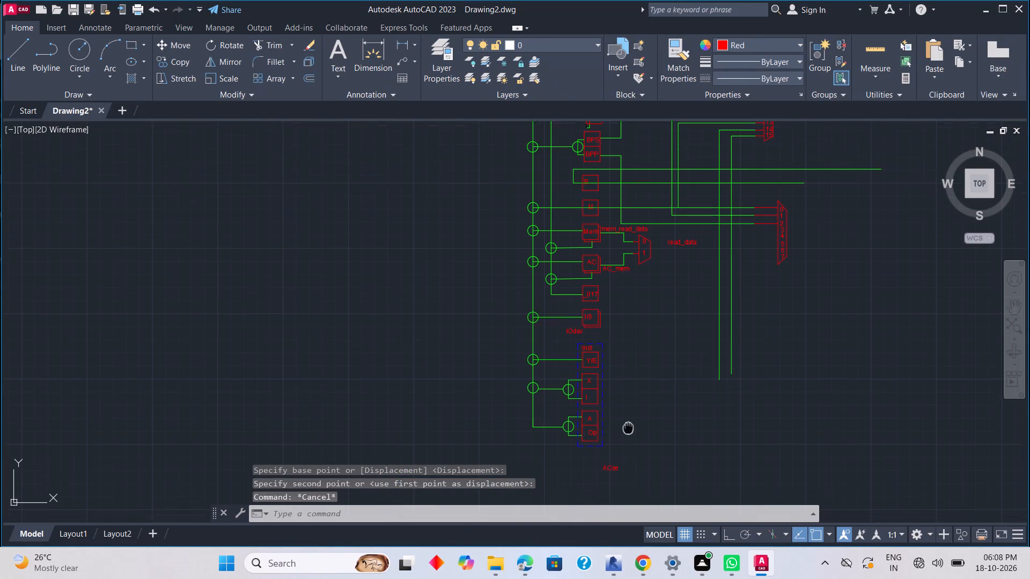
pyautogui.moveTo(622, 413); pyautogui.dragTo(620, 406, button='middle')
pyautogui.click(608, 444)
pyautogui.rightClick(625, 437)
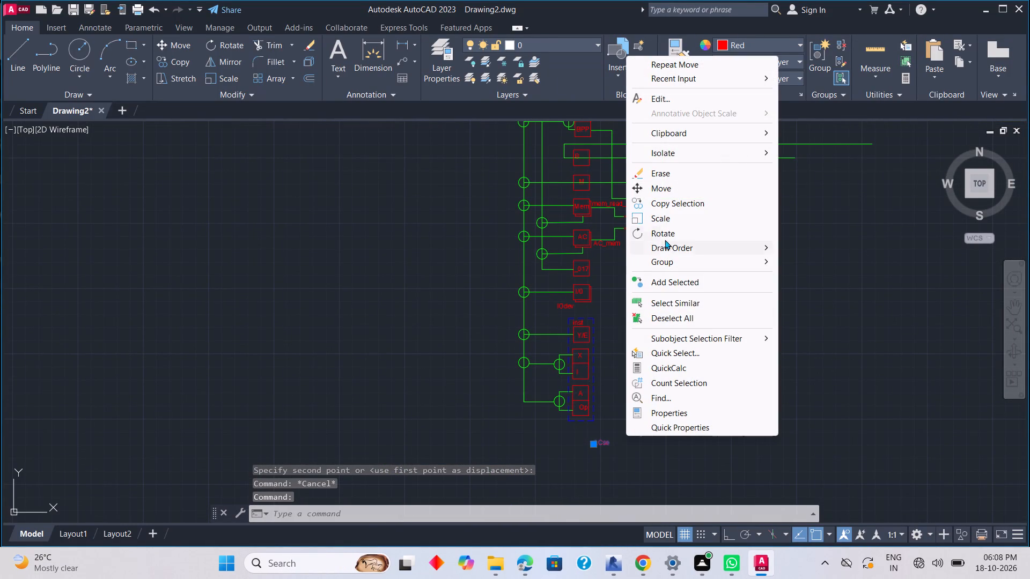
pyautogui.click(666, 190)
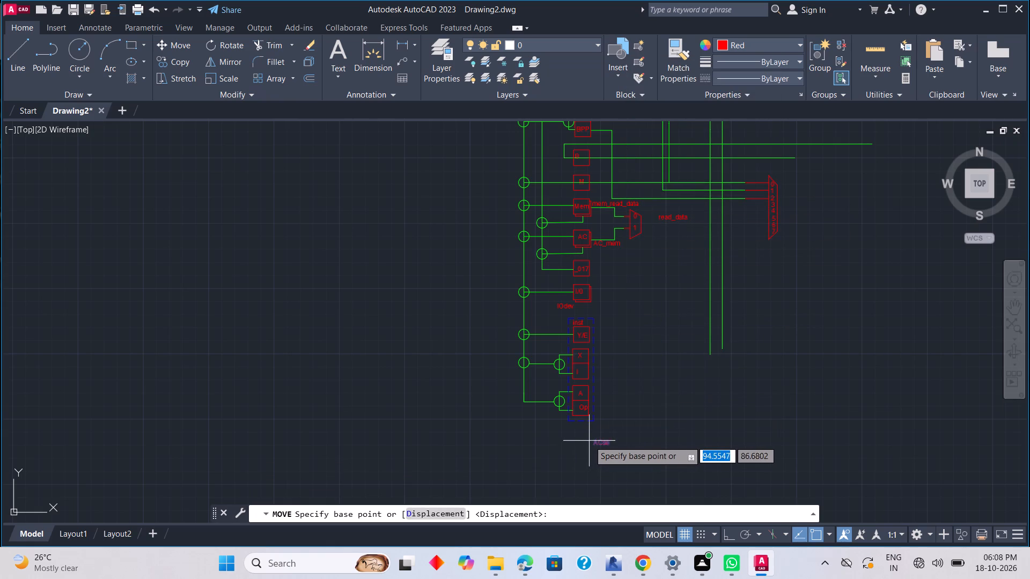
pyautogui.click(594, 440)
pyautogui.moveTo(569, 294); pyautogui.dragTo(571, 330, button='middle')
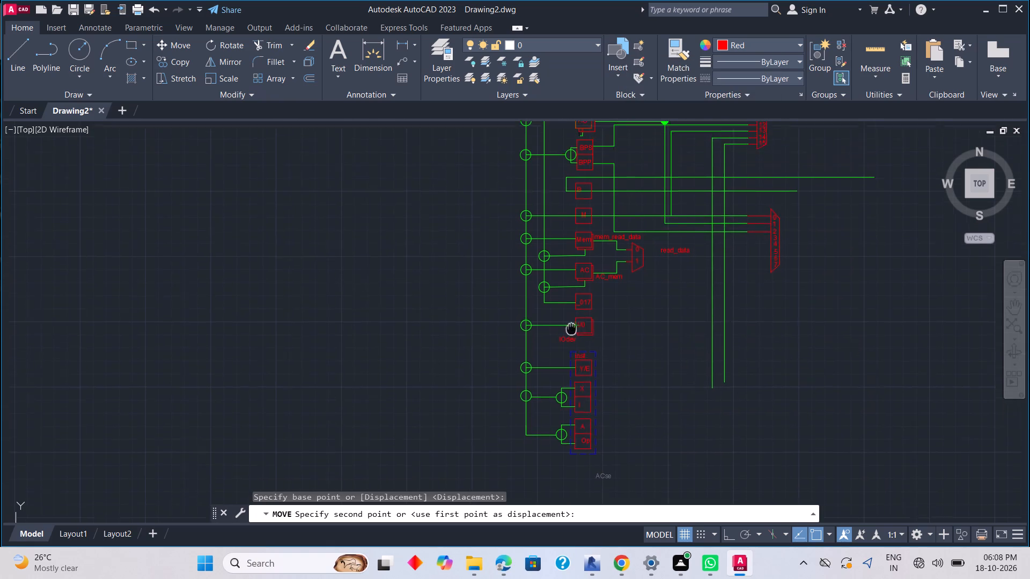
pyautogui.moveTo(571, 330); pyautogui.dragTo(573, 388, button='middle')
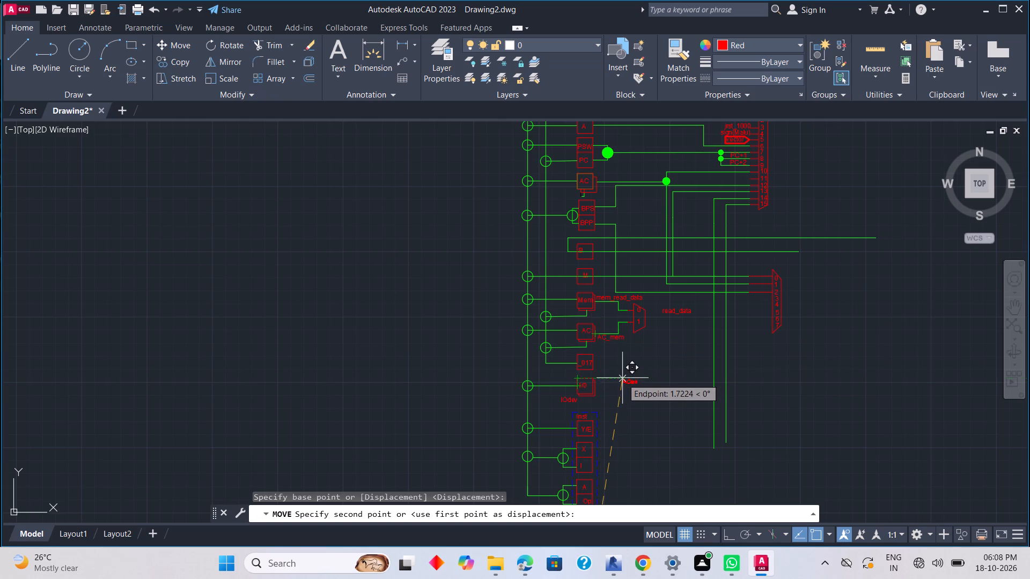
pyautogui.moveTo(562, 219); pyautogui.dragTo(564, 353, button='middle')
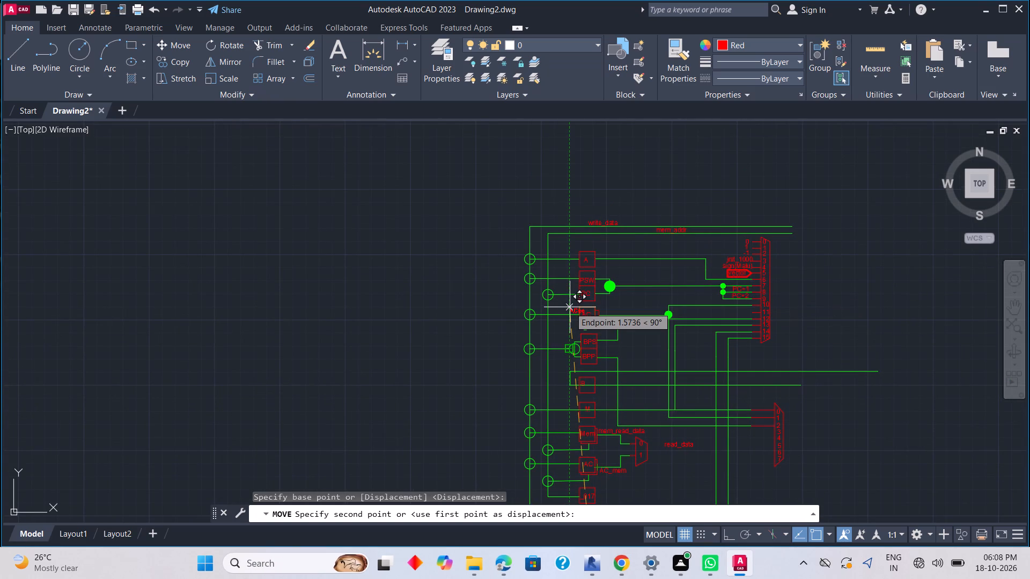
pyautogui.scroll(5, 570, 307)
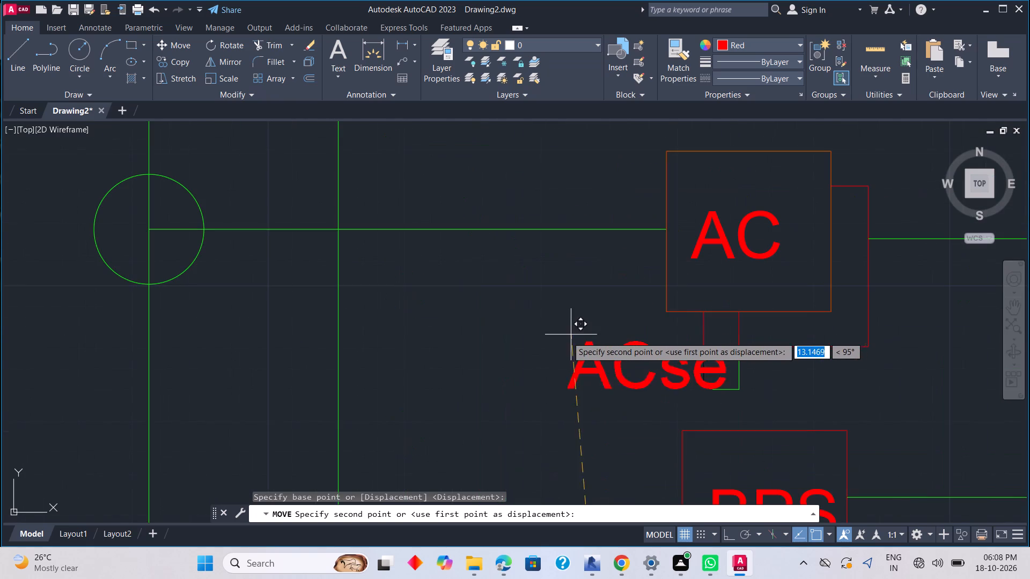
pyautogui.click(537, 337)
pyautogui.press('Escape')
# Select the AC_mem, mem_read_data and ACse labels together with the block labels from Mem up to A.
pyautogui.scroll(-4, 714, 405)
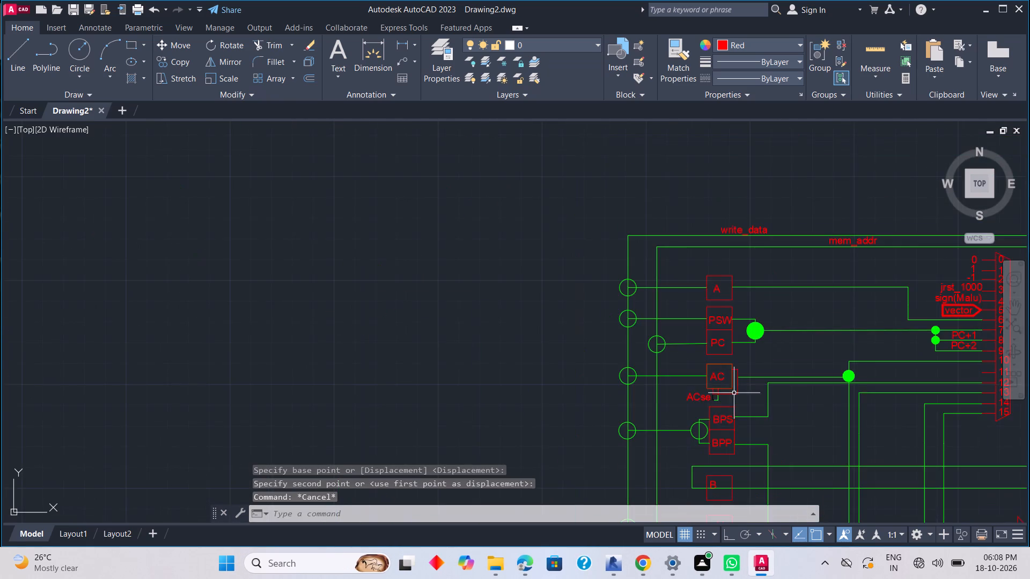
pyautogui.moveTo(867, 403); pyautogui.dragTo(683, 300, button='middle')
pyautogui.scroll(-3, 676, 291)
pyautogui.moveTo(711, 354); pyautogui.dragTo(636, 329, button='middle')
pyautogui.scroll(1, 624, 324)
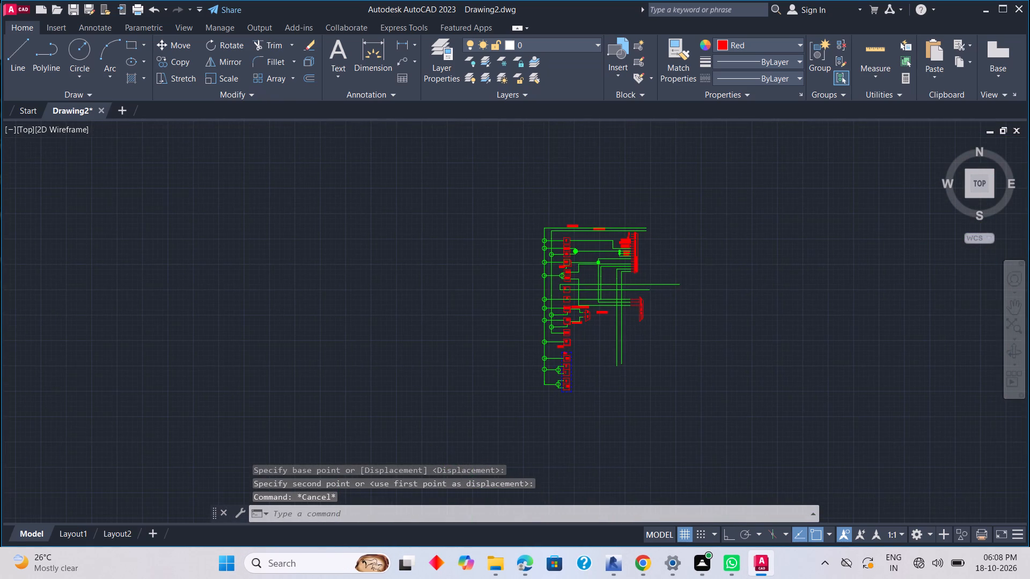
pyautogui.moveTo(624, 323); pyautogui.dragTo(687, 334, button='middle')
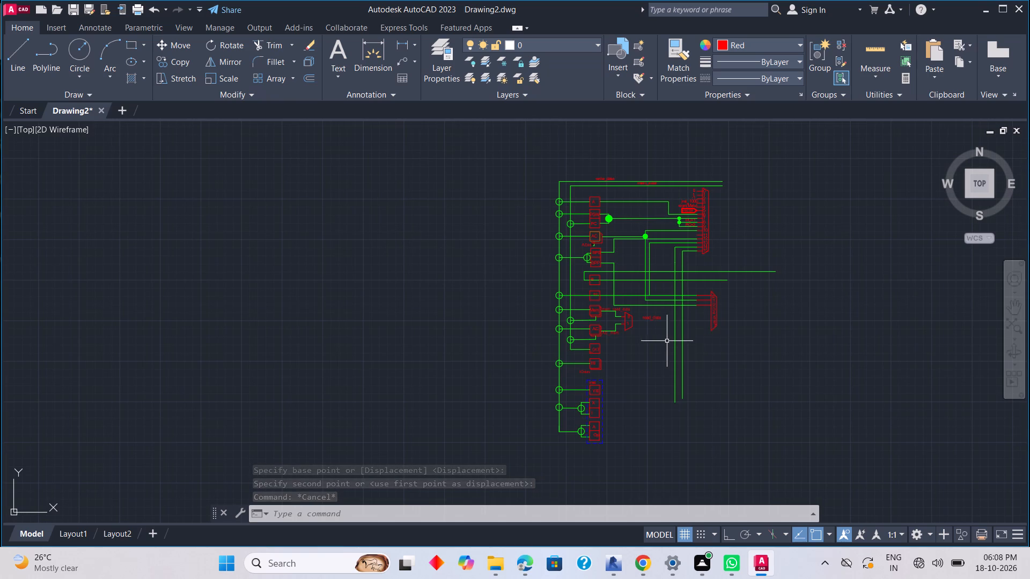
pyautogui.scroll(1, 636, 326)
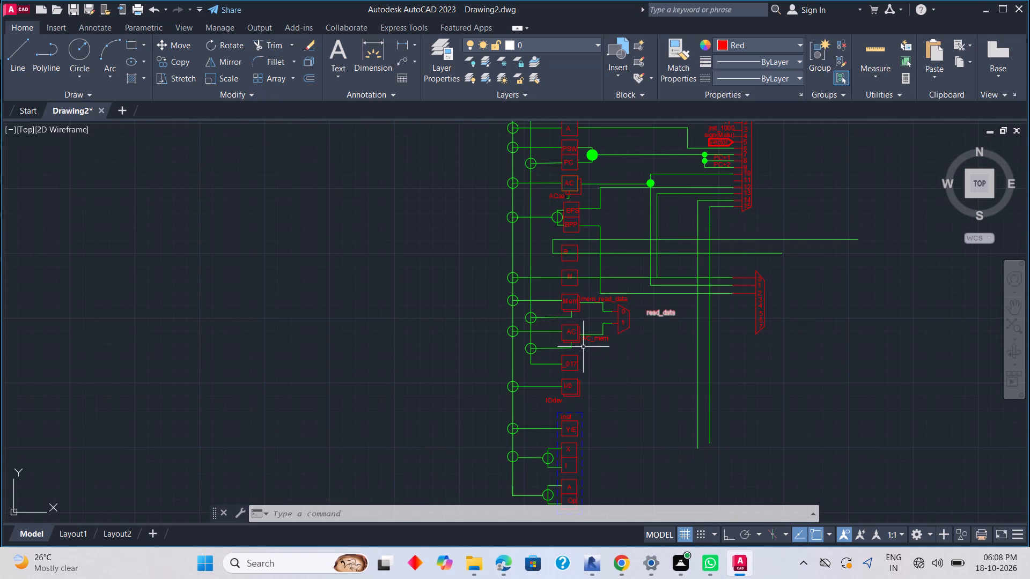
pyautogui.click(586, 340)
pyautogui.click(601, 299)
pyautogui.click(566, 303)
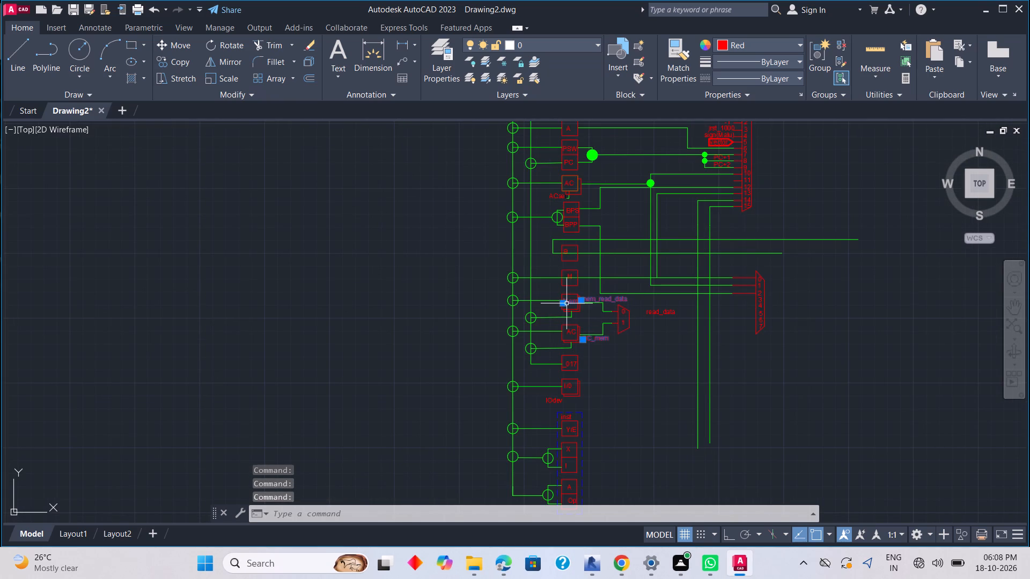
pyautogui.click(571, 273)
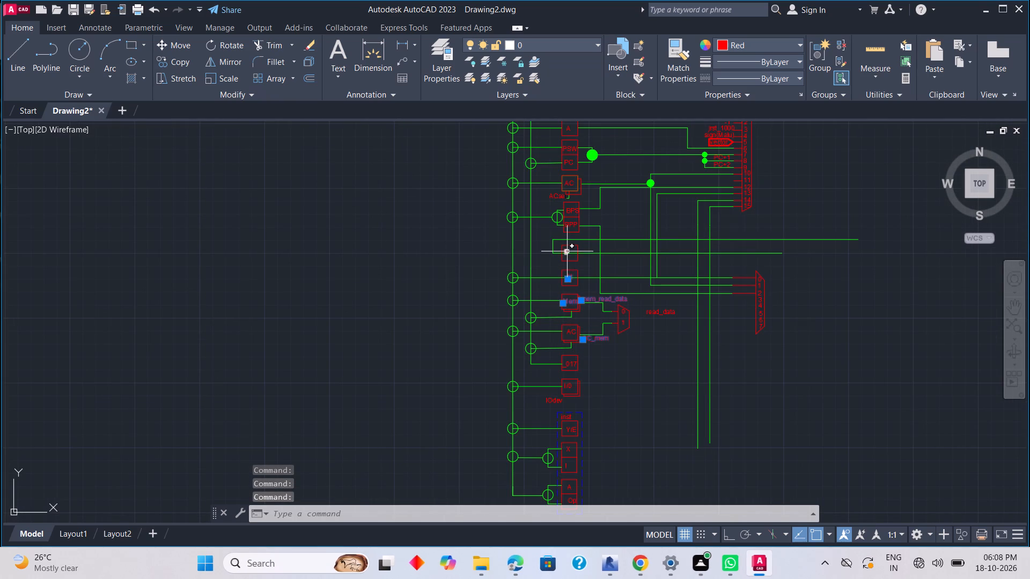
pyautogui.click(567, 251)
pyautogui.click(569, 224)
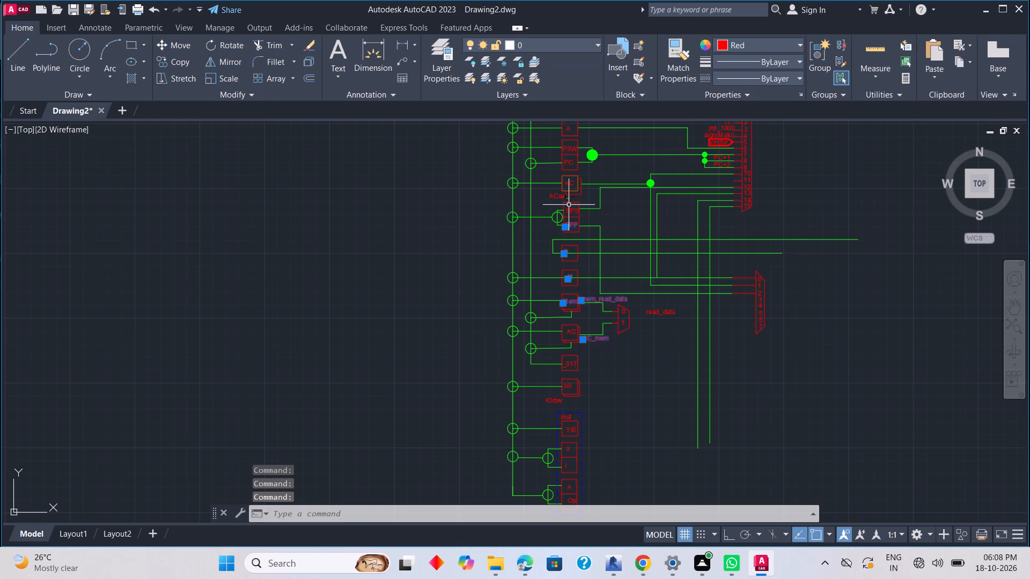
pyautogui.click(569, 204)
pyautogui.click(569, 210)
pyautogui.click(569, 210)
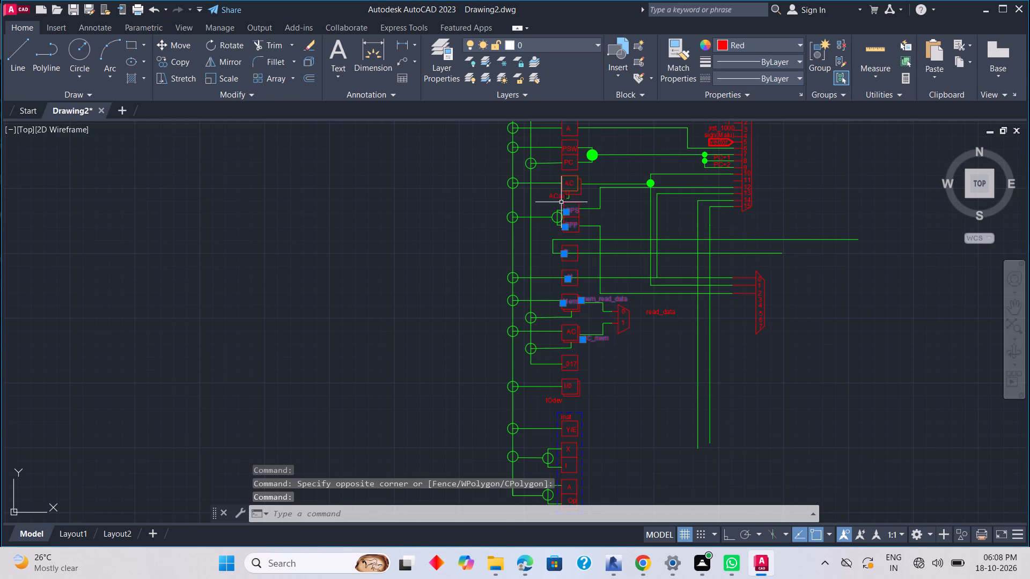
pyautogui.click(561, 195)
pyautogui.click(570, 180)
pyautogui.moveTo(575, 195); pyautogui.dragTo(608, 279, button='middle')
pyautogui.click(602, 247)
pyautogui.click(602, 229)
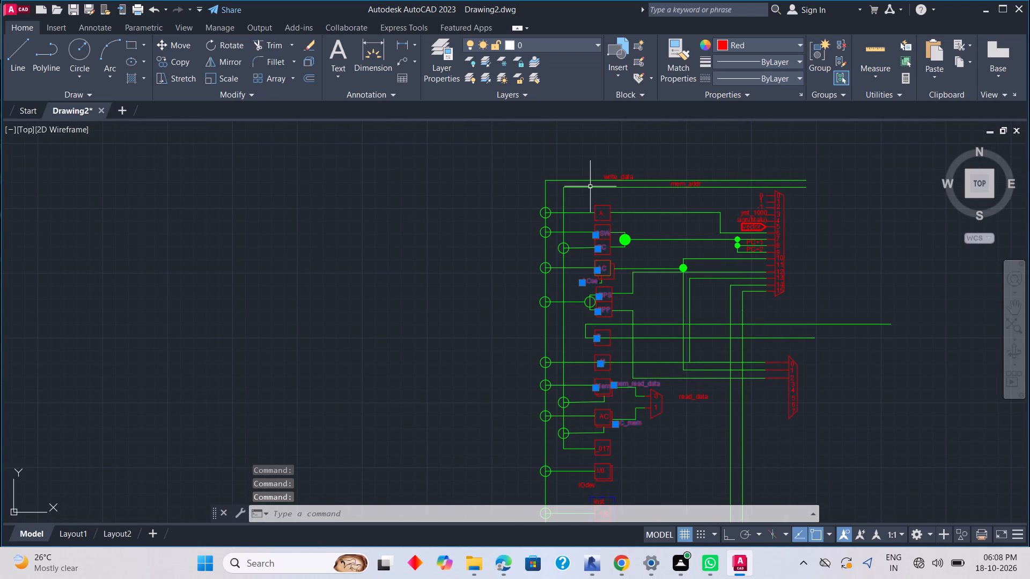
pyautogui.click(600, 212)
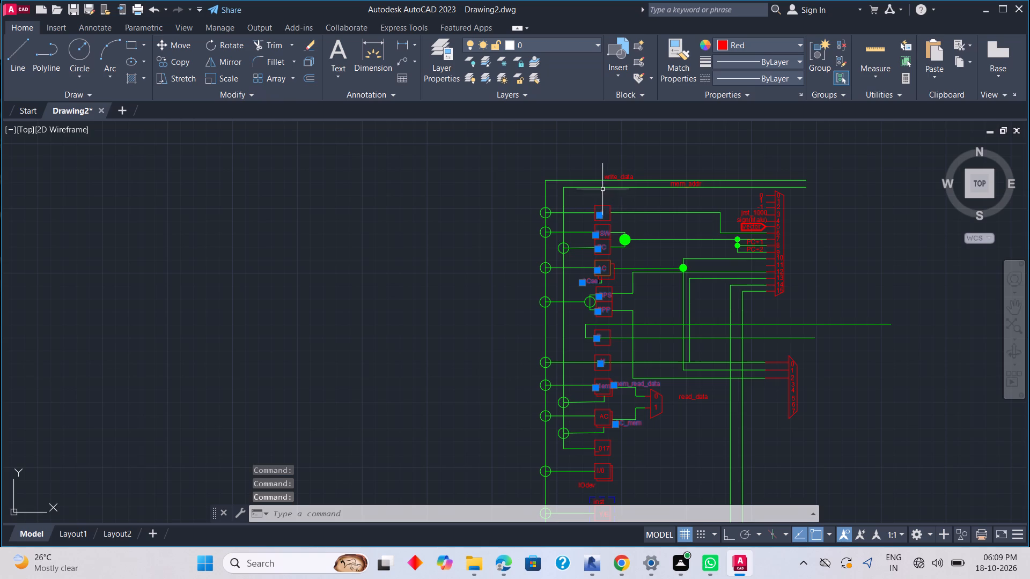
# Add the write_data, mem_addr, 0, 1, -1, jrst_1000, sign(Malu) and vector labels to the current label selection.
pyautogui.click(608, 175)
pyautogui.click(676, 184)
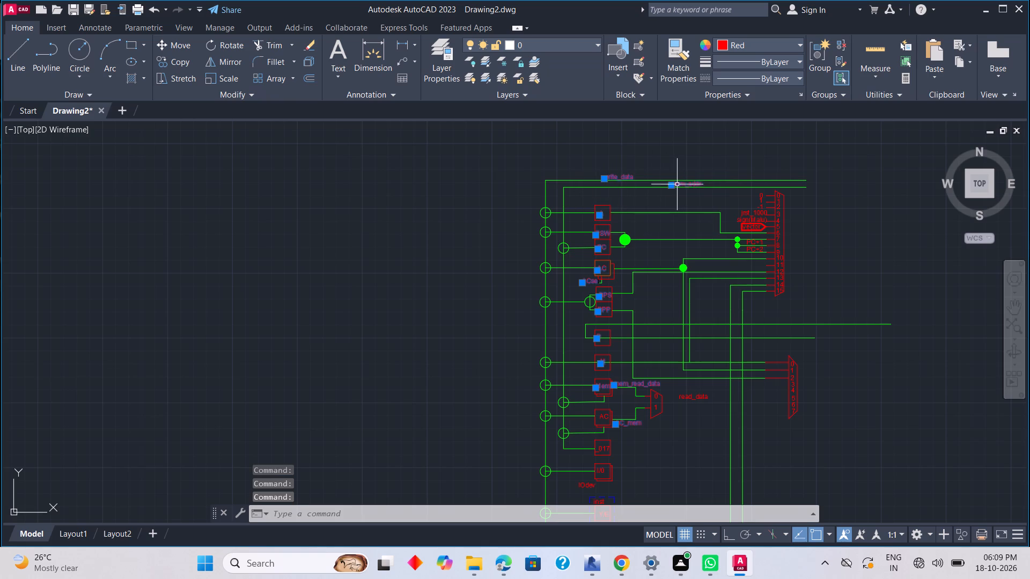
pyautogui.click(763, 194)
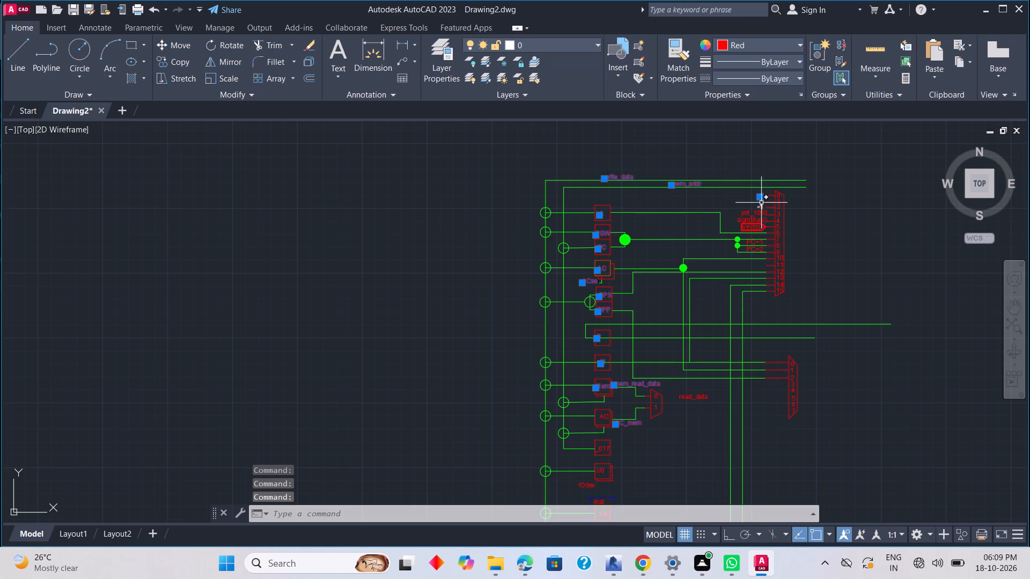
pyautogui.scroll(2, 759, 201)
pyautogui.click(766, 203)
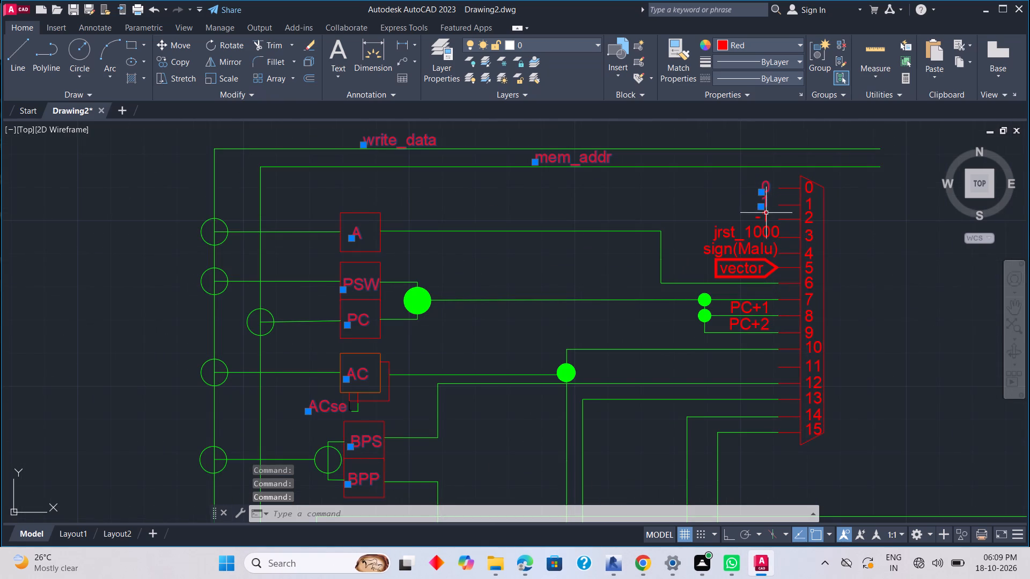
pyautogui.click(766, 217)
pyautogui.click(759, 235)
pyautogui.click(755, 248)
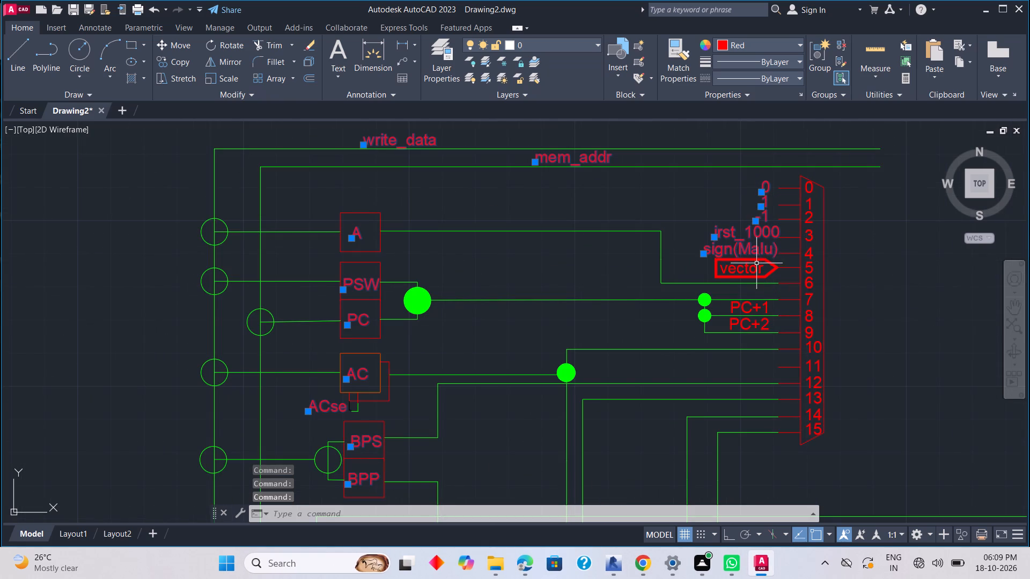
pyautogui.click(757, 268)
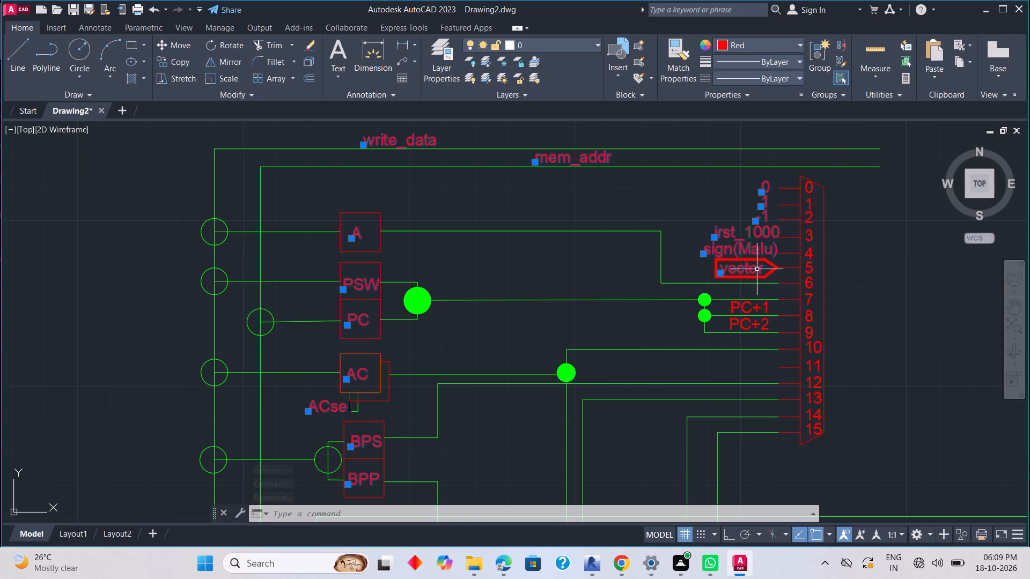
pyautogui.click(758, 269)
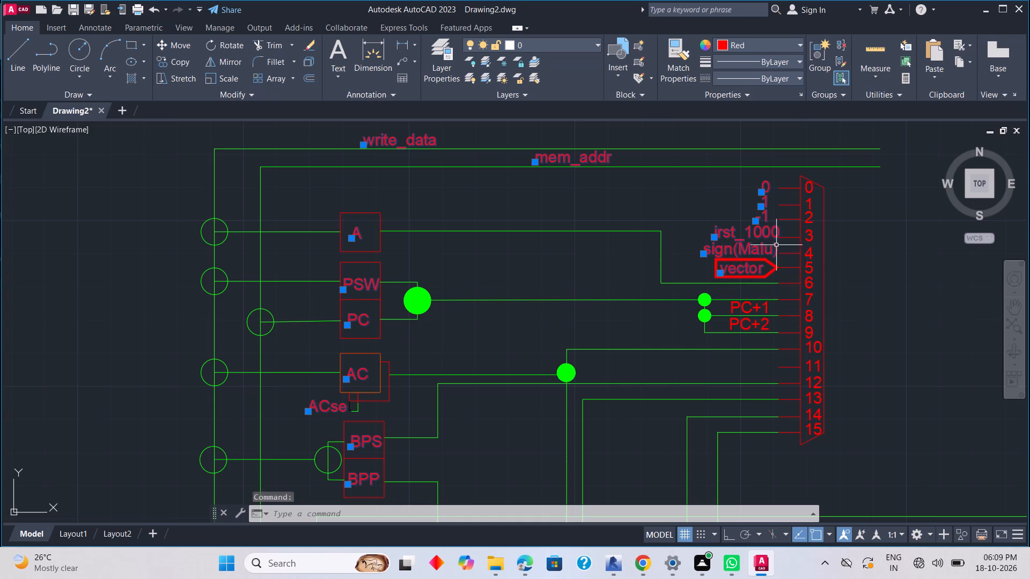
# Add the input numbers 0 to 15 inside the upper multiplexer to the label selection.
pyautogui.click(806, 188)
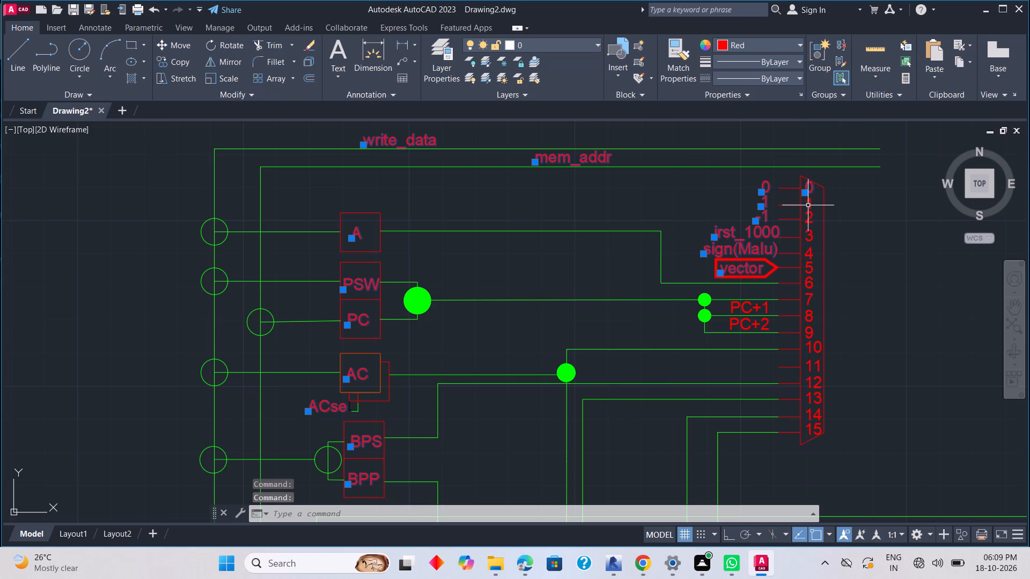
pyautogui.click(808, 205)
pyautogui.click(808, 218)
pyautogui.click(809, 234)
pyautogui.click(811, 249)
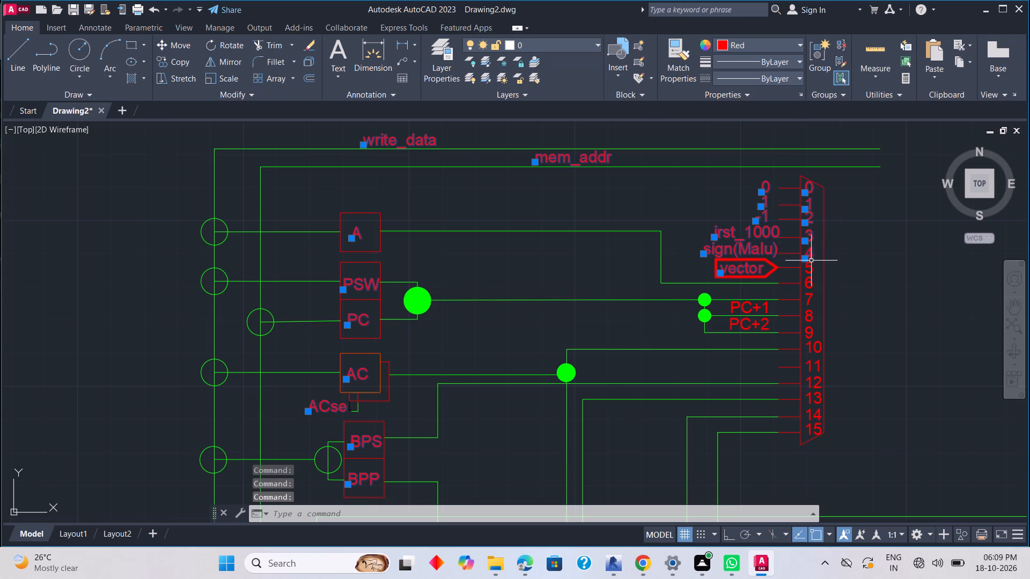
pyautogui.click(813, 270)
pyautogui.click(813, 282)
pyautogui.click(812, 300)
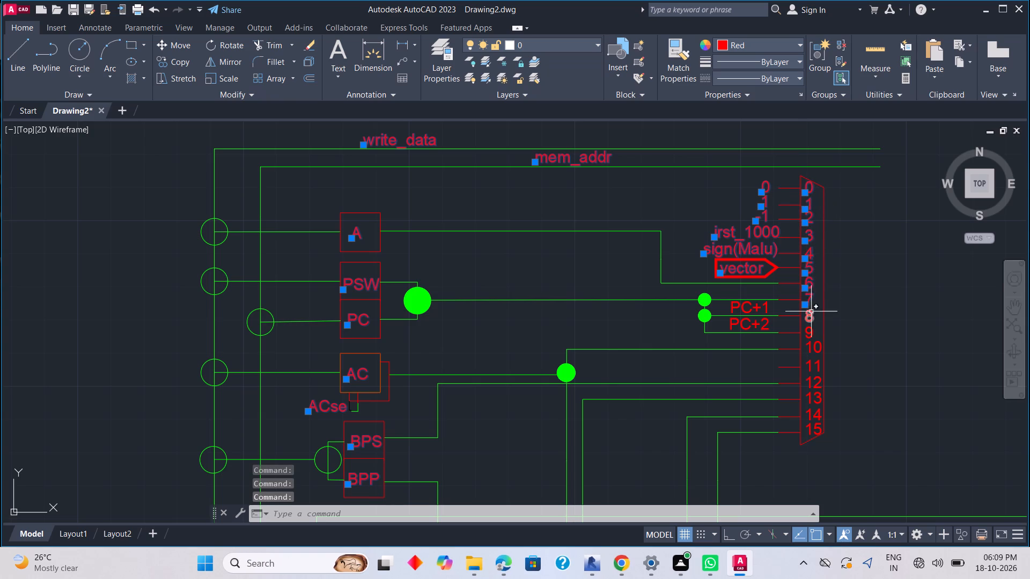
pyautogui.click(810, 317)
pyautogui.click(812, 335)
pyautogui.click(811, 349)
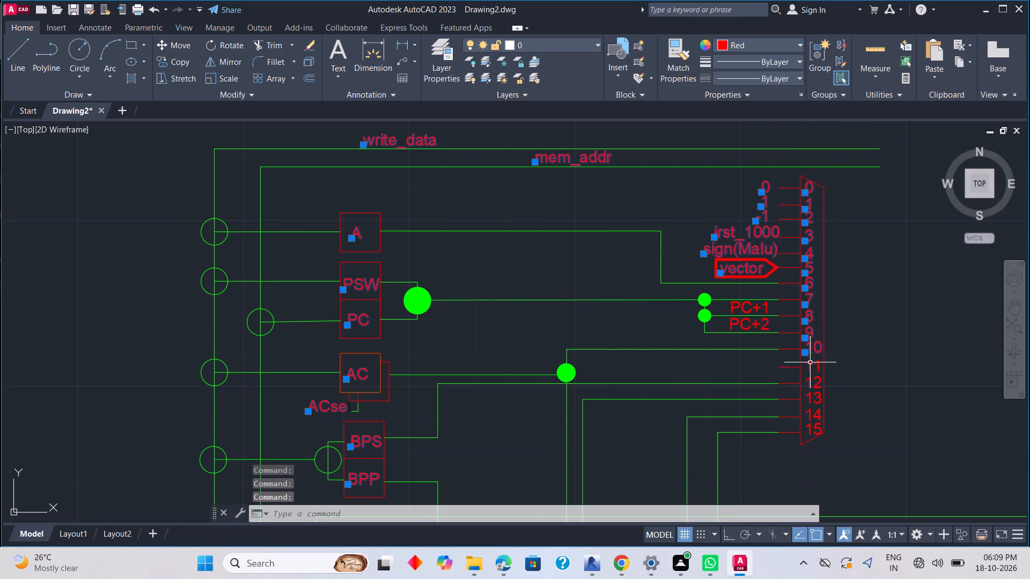
pyautogui.click(810, 362)
pyautogui.click(810, 385)
pyautogui.click(811, 403)
pyautogui.click(810, 421)
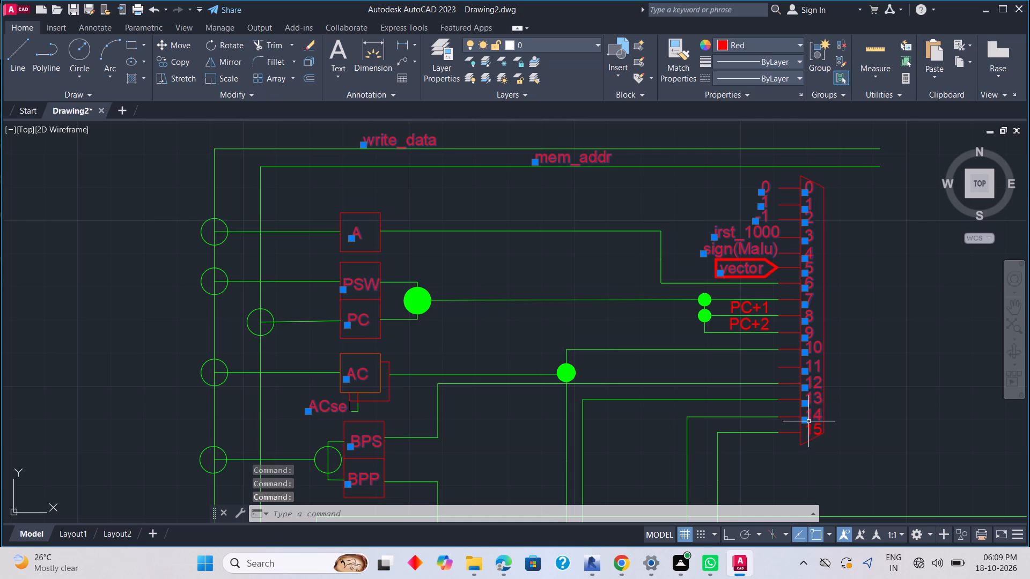
pyautogui.moveTo(808, 423); pyautogui.dragTo(792, 338, button='middle')
pyautogui.click(794, 347)
# Add the input numbers 0 to 7 inside the lower eight-input multiplexer to the label selection.
pyautogui.scroll(-3, 738, 389)
pyautogui.moveTo(690, 421); pyautogui.dragTo(666, 264, button='middle')
pyautogui.scroll(3, 679, 285)
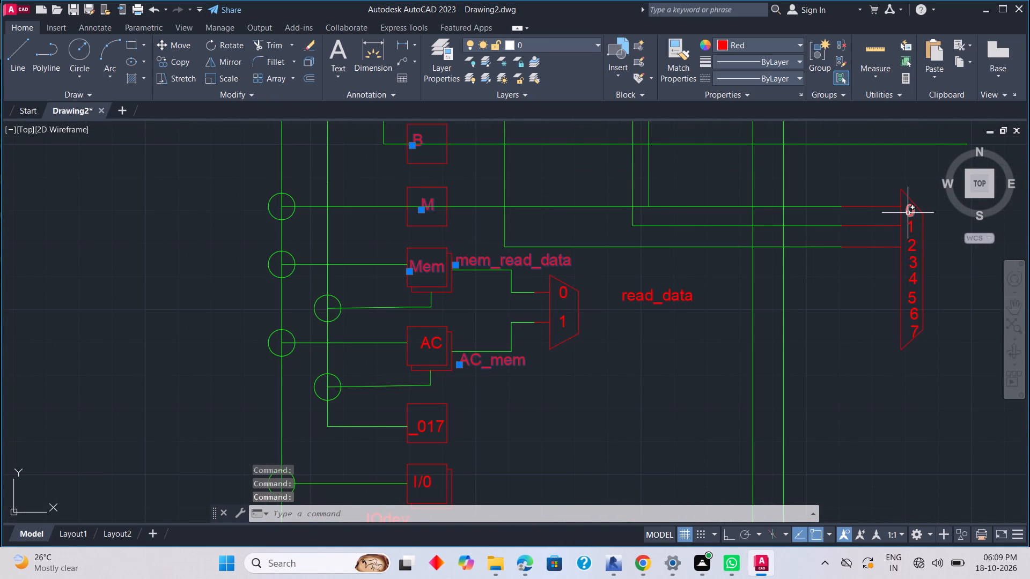
pyautogui.click(908, 213)
pyautogui.click(917, 225)
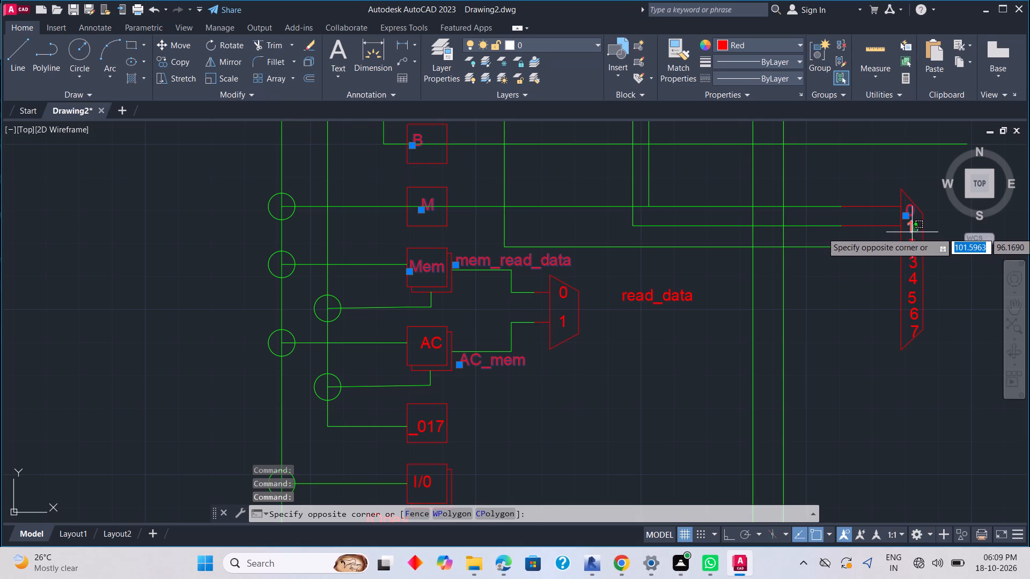
pyautogui.click(912, 231)
pyautogui.click(913, 243)
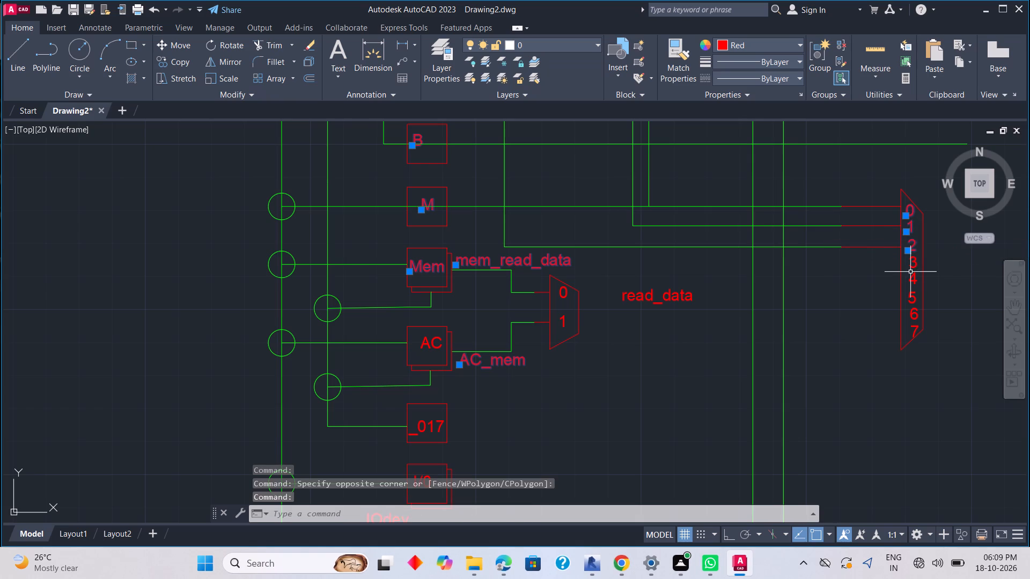
pyautogui.click(913, 264)
pyautogui.click(914, 275)
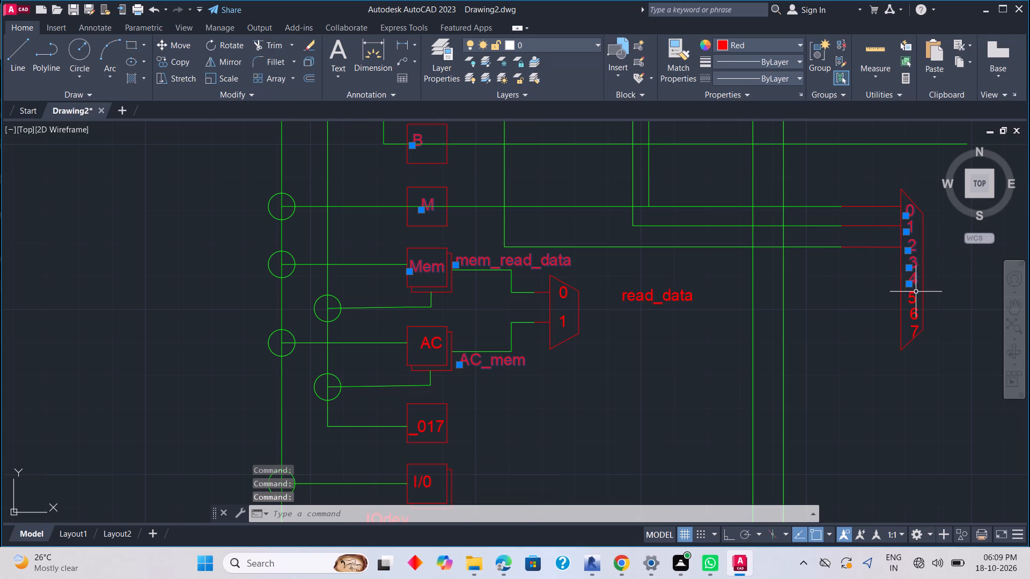
pyautogui.click(916, 294)
pyautogui.click(918, 314)
pyautogui.click(919, 325)
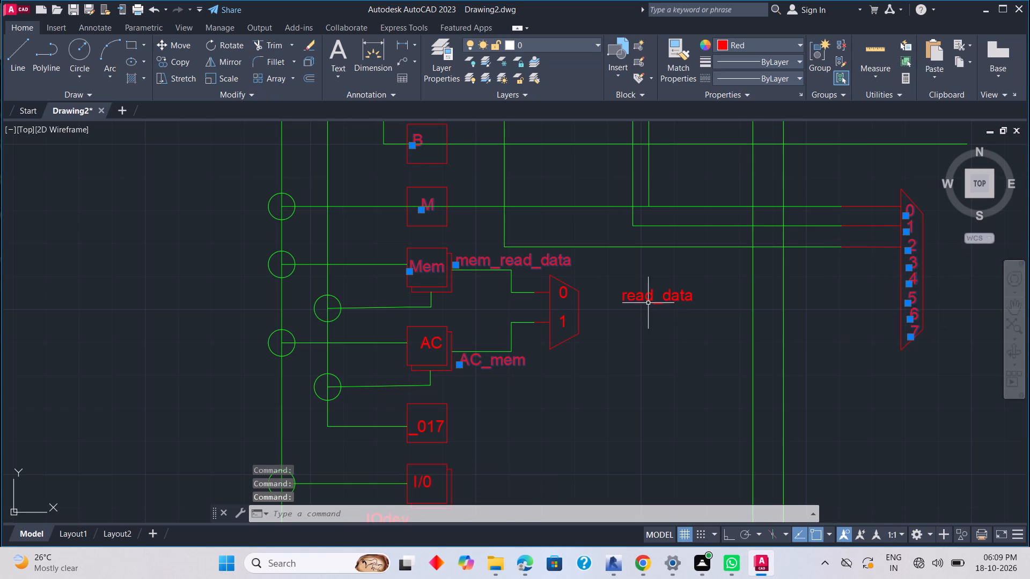
# Add read_data and the labels from the lower AC block down through _017, I/0, IOdev and the inst group to Op to the selection.
pyautogui.click(648, 299)
pyautogui.click(436, 340)
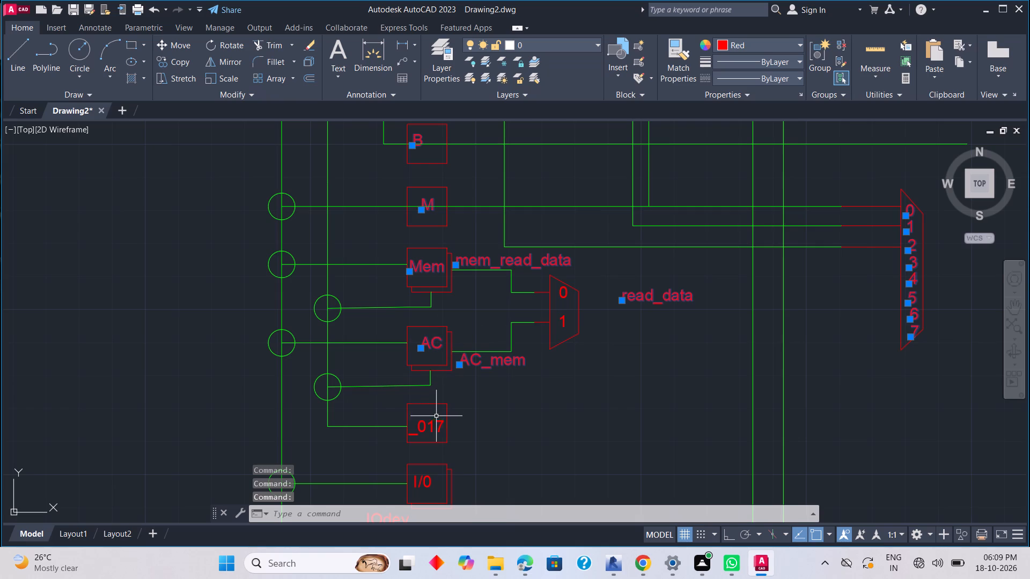
pyautogui.click(433, 419)
pyautogui.moveTo(433, 407); pyautogui.dragTo(440, 181, button='middle')
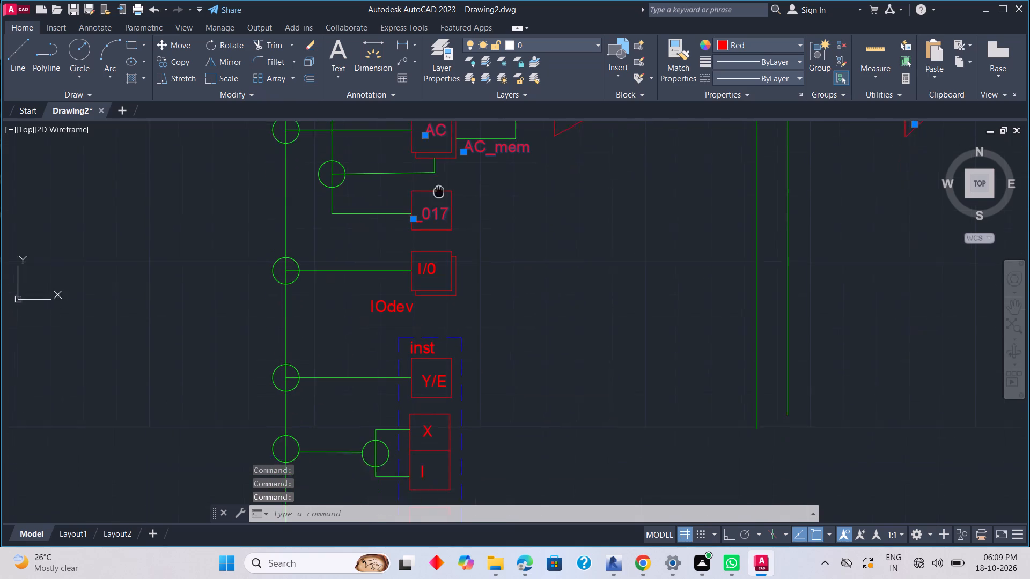
pyautogui.moveTo(440, 181); pyautogui.dragTo(443, 171, button='middle')
pyautogui.moveTo(439, 244); pyautogui.dragTo(435, 253)
pyautogui.moveTo(403, 282); pyautogui.dragTo(402, 292)
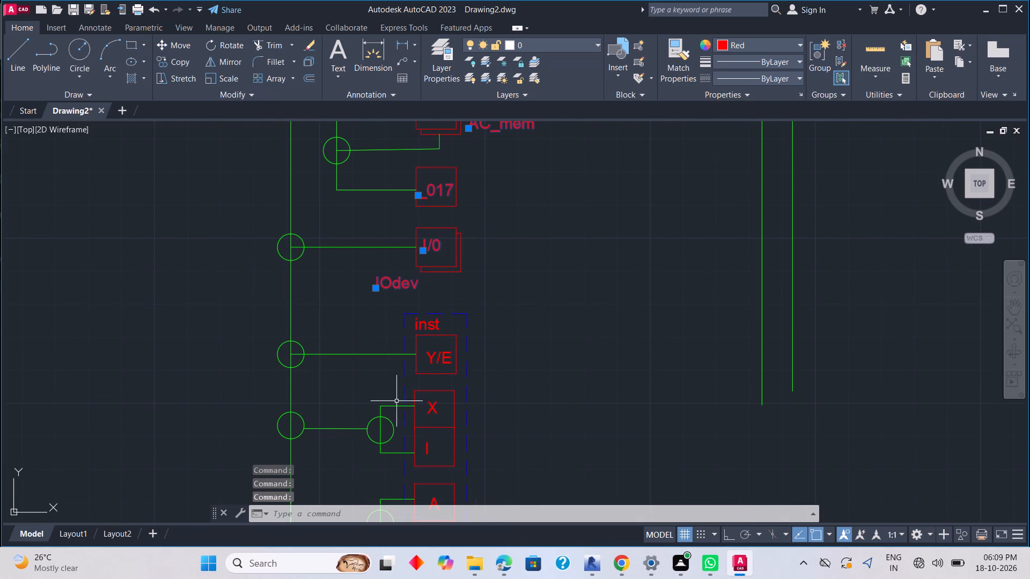
pyautogui.click(439, 326)
pyautogui.click(437, 354)
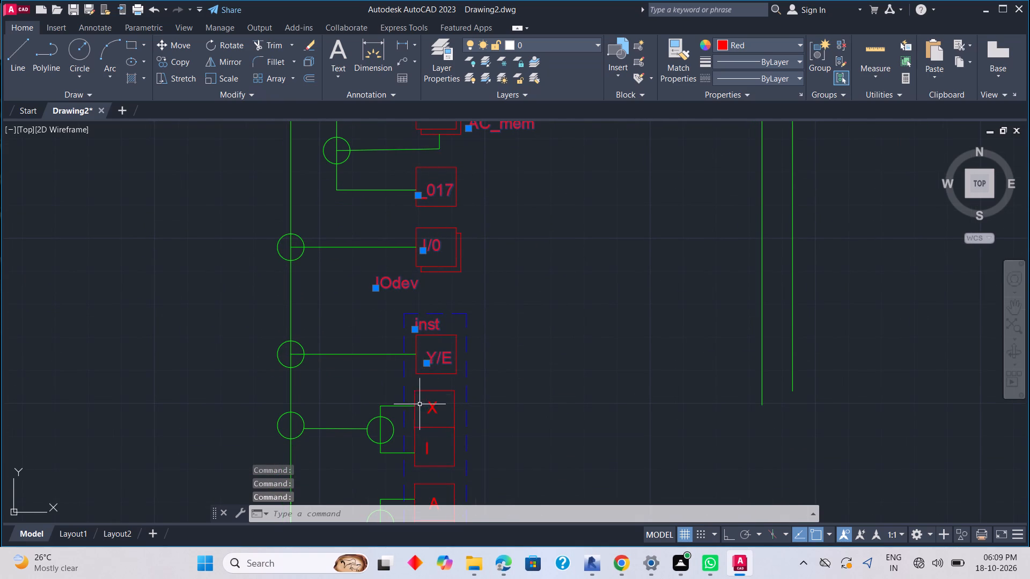
pyautogui.moveTo(421, 405); pyautogui.dragTo(465, 251, button='middle')
pyautogui.click(479, 253)
pyautogui.click(472, 295)
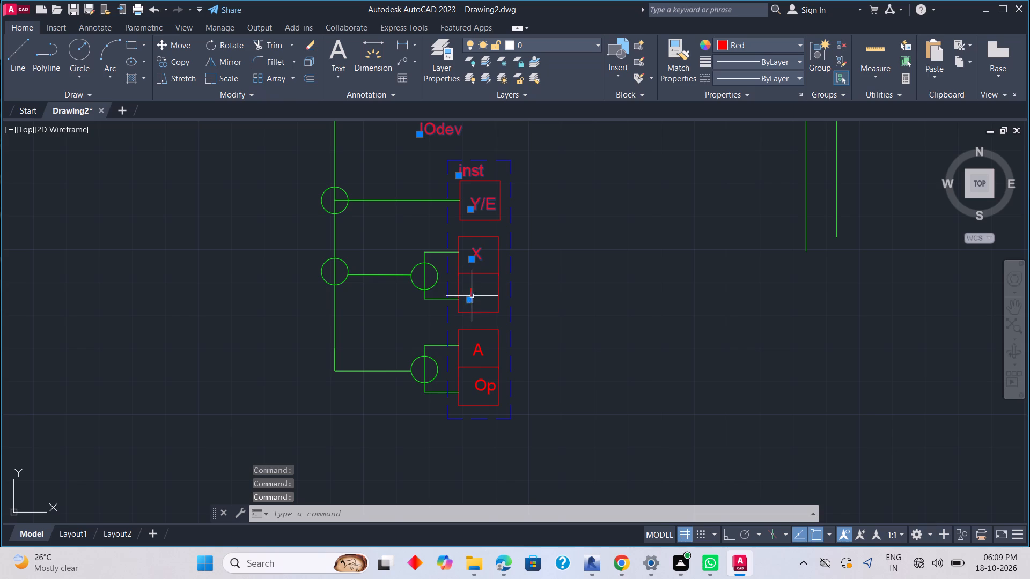
pyautogui.click(475, 354)
pyautogui.click(481, 382)
# Change the colour of all the selected labels to Cyan and clear the selection.
pyautogui.moveTo(565, 221); pyautogui.dragTo(578, 241, button='middle')
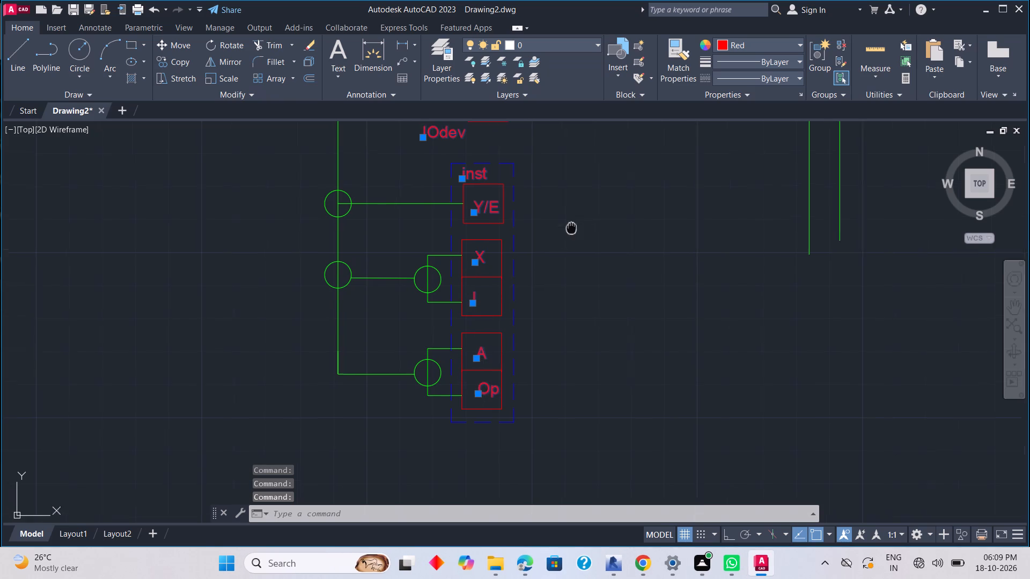
pyautogui.moveTo(578, 241); pyautogui.dragTo(583, 348, button='middle')
pyautogui.click(743, 43)
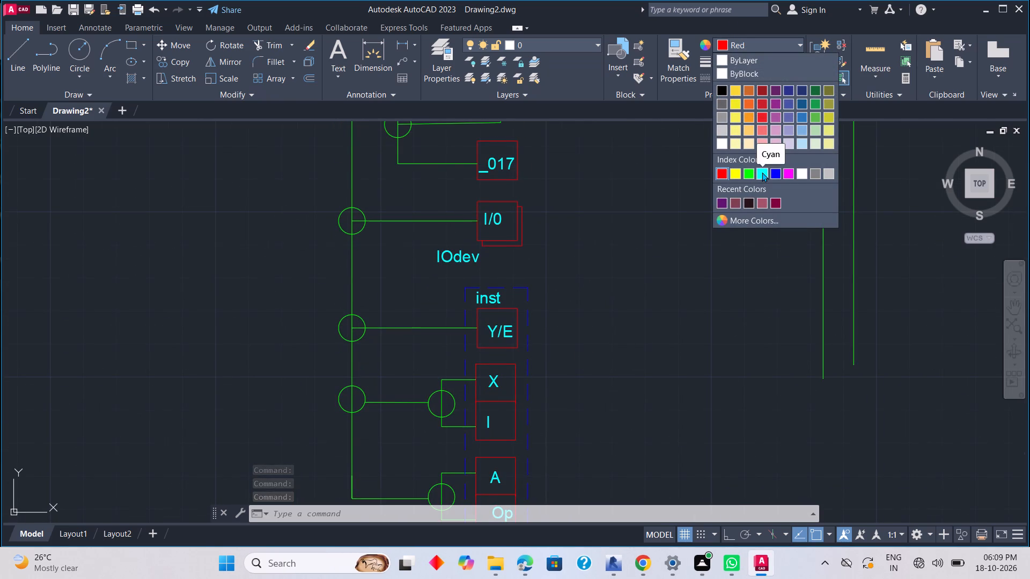
pyautogui.click(762, 171)
pyautogui.click(712, 205)
pyautogui.press('Escape')
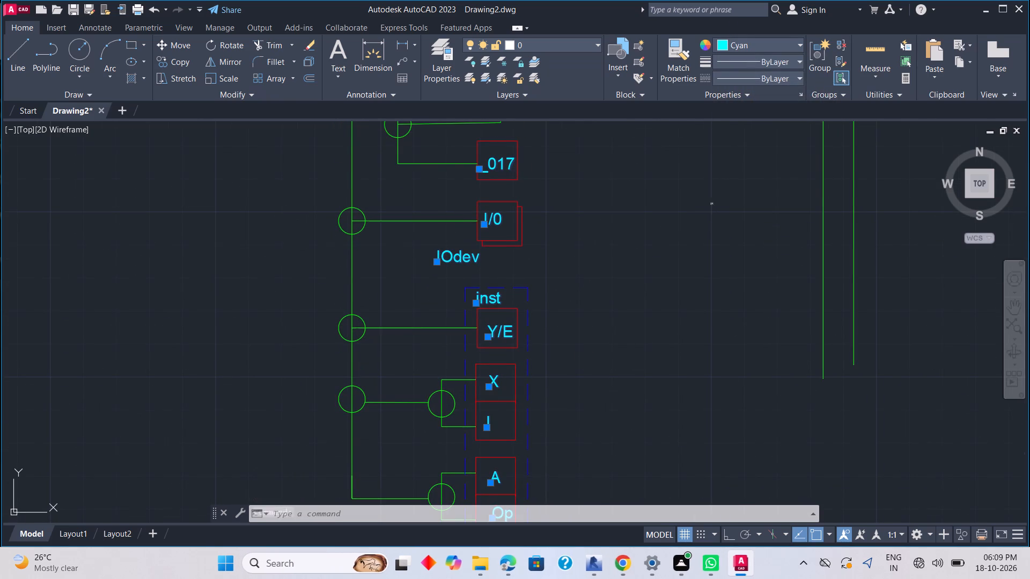
pyautogui.press('Escape')
# Examine the label colours across the whole diagram, especially around the two-input and eight-input multiplexers.
pyautogui.scroll(-4, 699, 200)
pyautogui.moveTo(698, 201); pyautogui.dragTo(592, 303, button='middle')
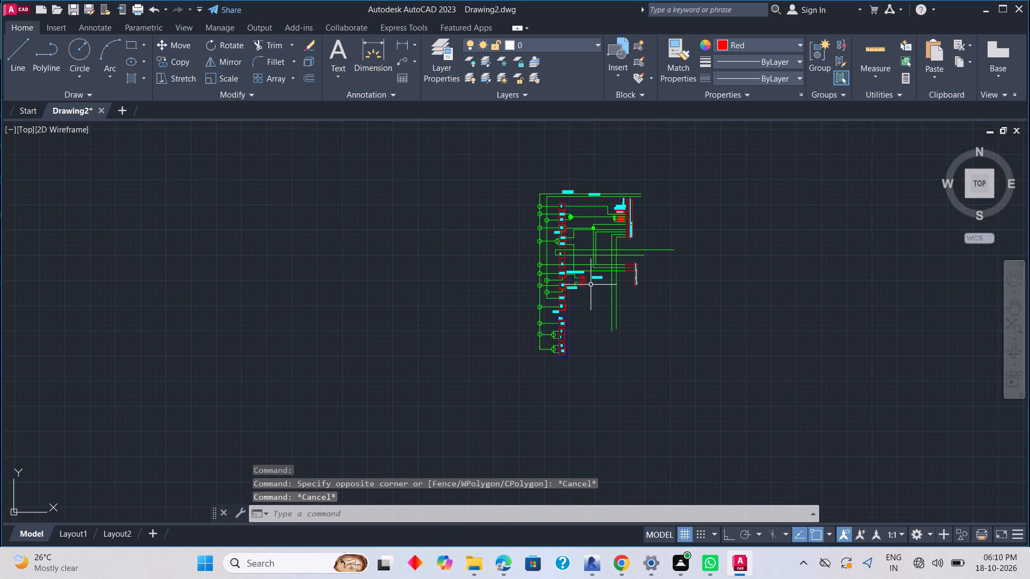
pyautogui.scroll(1, 591, 285)
pyautogui.moveTo(592, 285); pyautogui.dragTo(666, 301, button='middle')
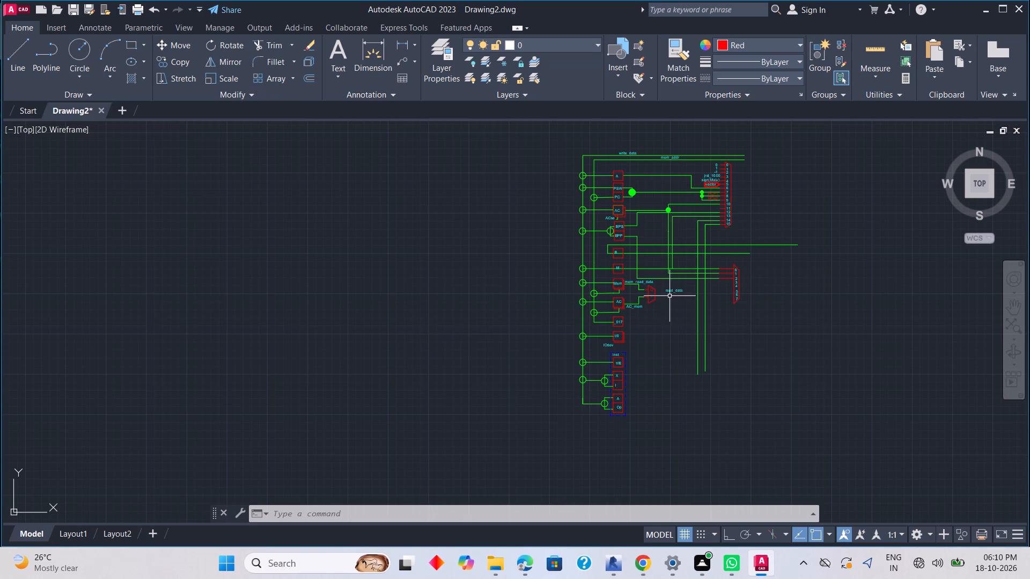
pyautogui.scroll(2, 756, 292)
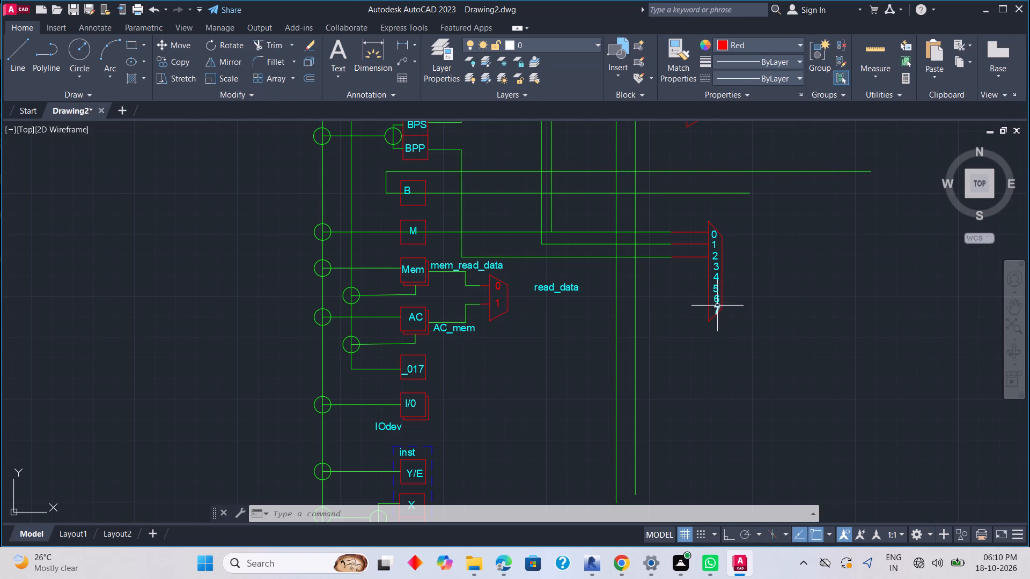
pyautogui.scroll(2, 718, 303)
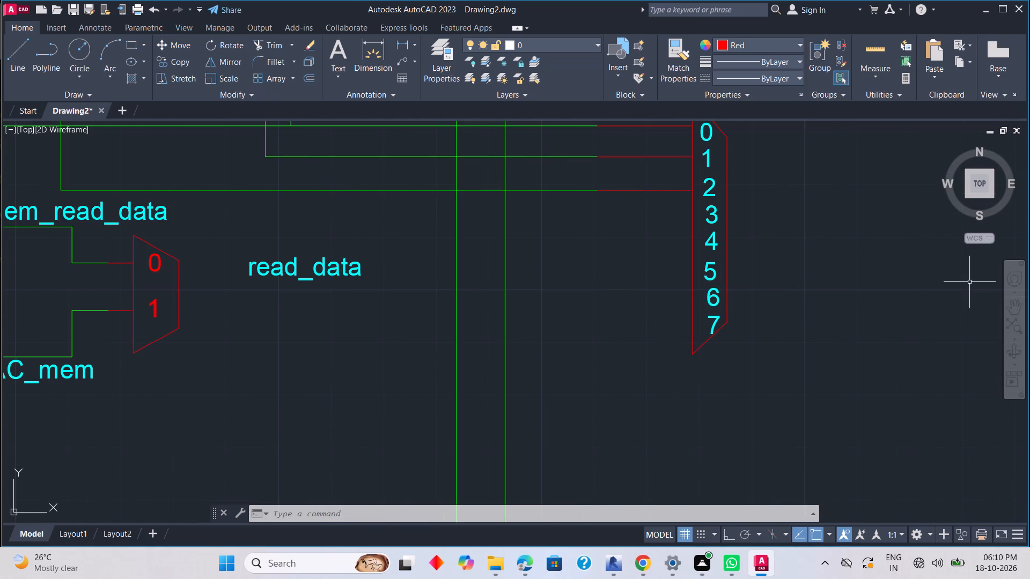
pyautogui.scroll(-2, 722, 344)
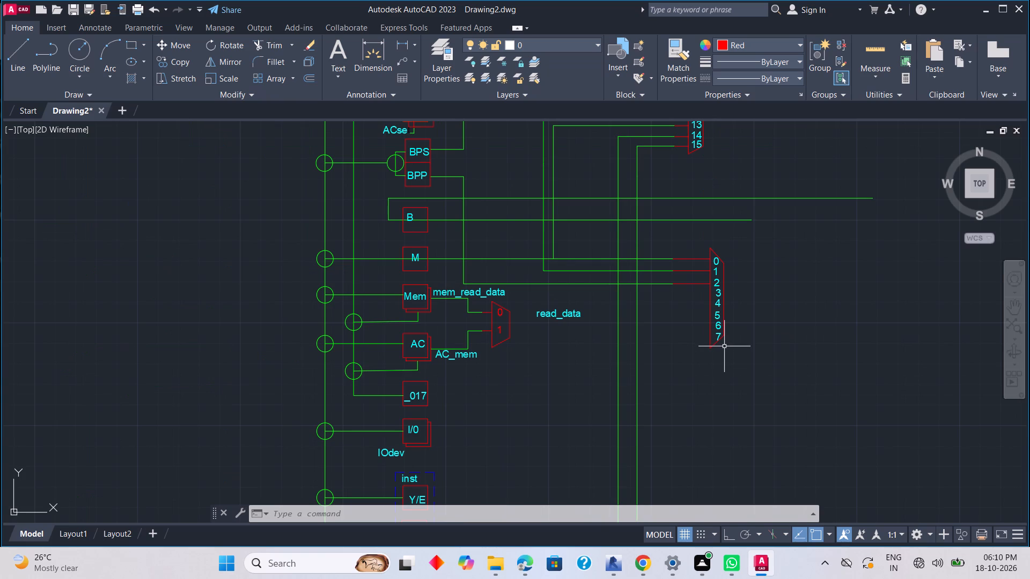
pyautogui.scroll(3, 726, 340)
pyautogui.scroll(-1, 694, 339)
pyautogui.moveTo(694, 344); pyautogui.dragTo(694, 349, button='middle')
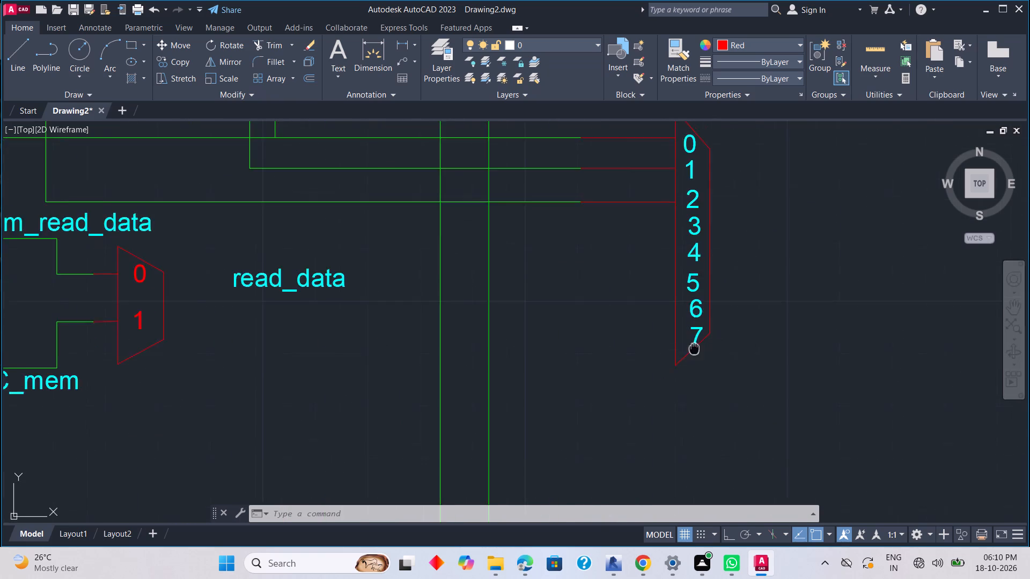
pyautogui.scroll(-1, 694, 349)
pyautogui.moveTo(694, 349); pyautogui.dragTo(692, 361, button='middle')
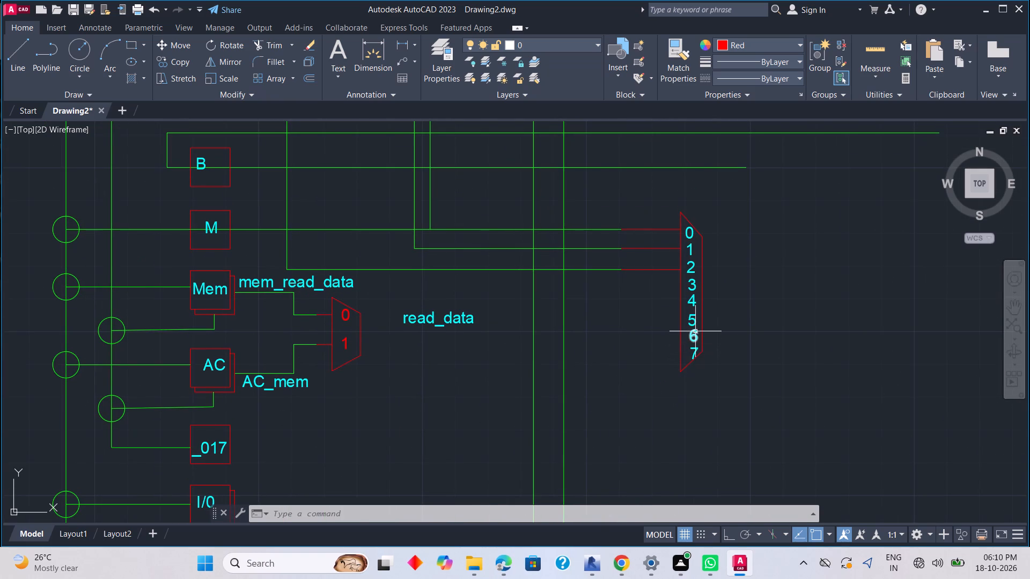
pyautogui.scroll(-3, 696, 336)
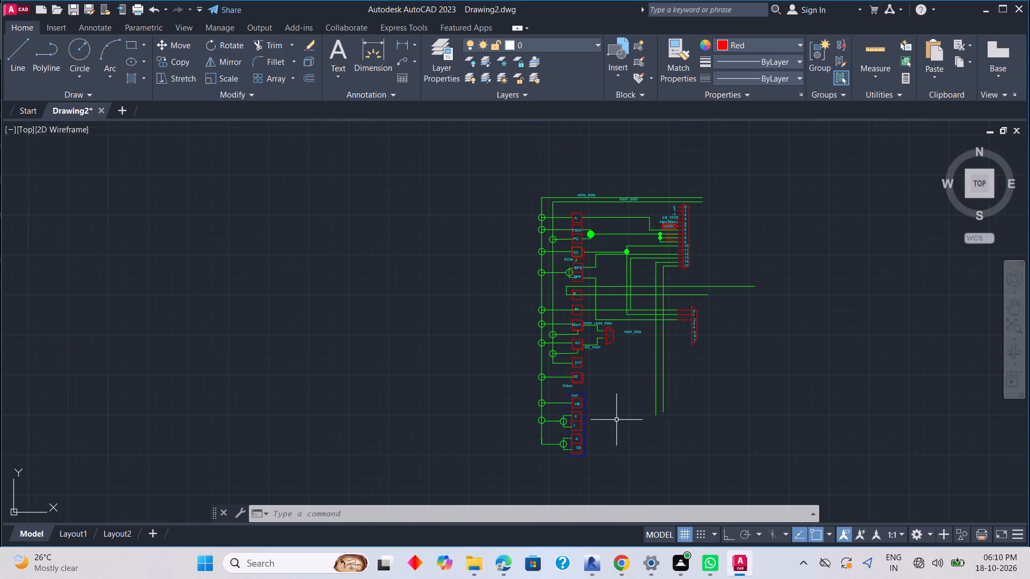
pyautogui.scroll(1, 616, 420)
pyautogui.moveTo(617, 421); pyautogui.dragTo(616, 457, button='middle')
pyautogui.scroll(-1, 618, 451)
pyautogui.moveTo(619, 449); pyautogui.dragTo(619, 449, button='middle')
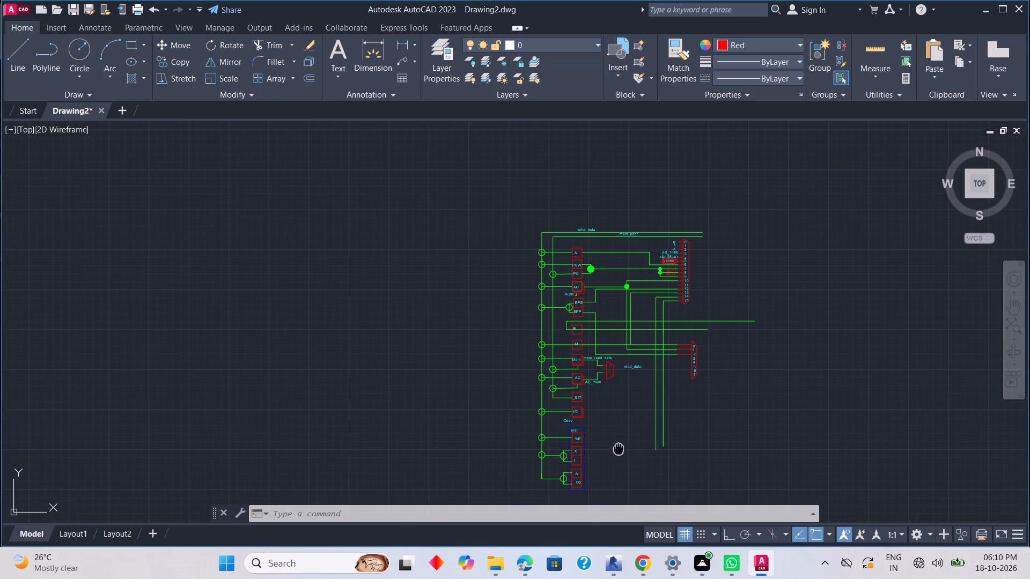
pyautogui.moveTo(619, 449); pyautogui.dragTo(631, 399, button='middle')
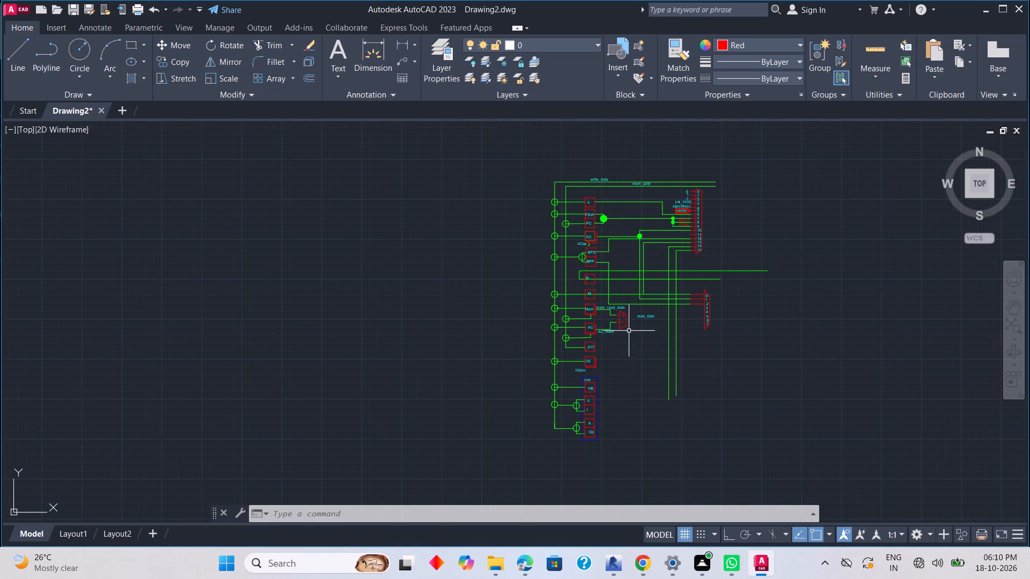
# Change the colour of the input numbers 0 and 1 inside the two-input multiplexer to Cyan.
pyautogui.scroll(1, 624, 322)
pyautogui.click(624, 313)
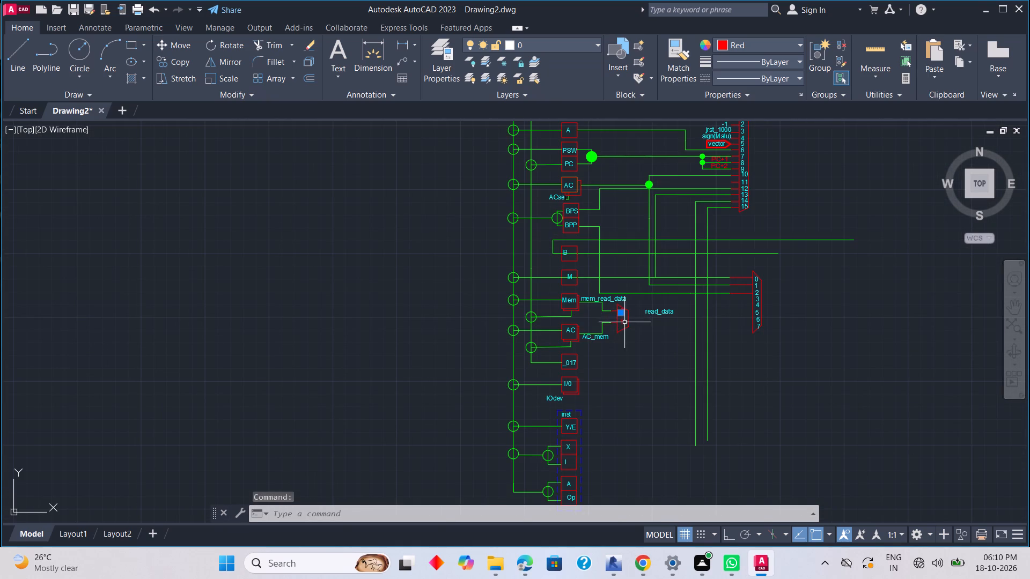
pyautogui.click(624, 323)
pyautogui.click(800, 43)
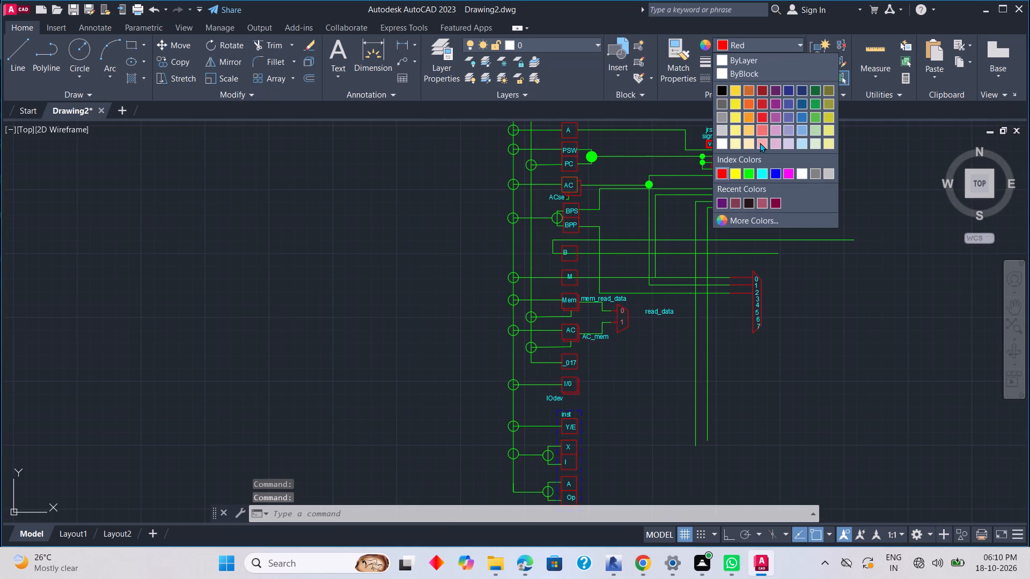
pyautogui.click(762, 175)
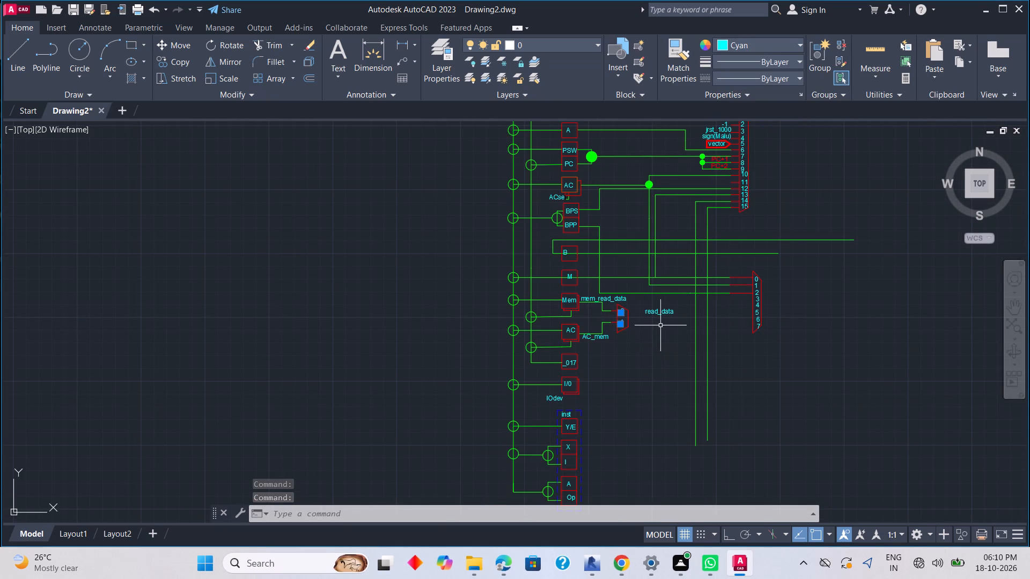
pyautogui.press('Escape')
# Change the colour of the PC+1 and PC+2 labels beside the sixteen-input multiplexer to Cyan.
pyautogui.scroll(-1, 658, 332)
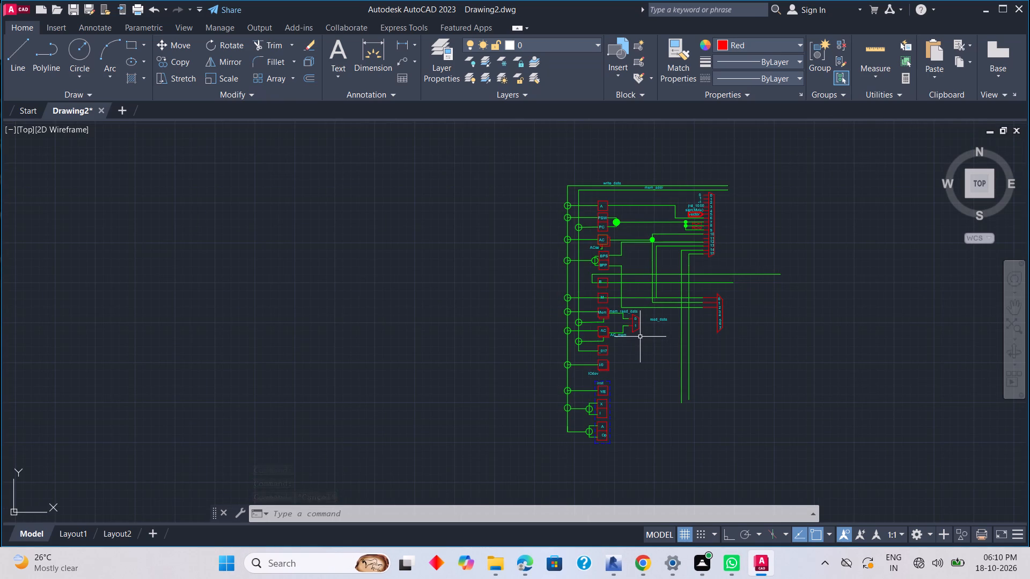
pyautogui.scroll(3, 718, 233)
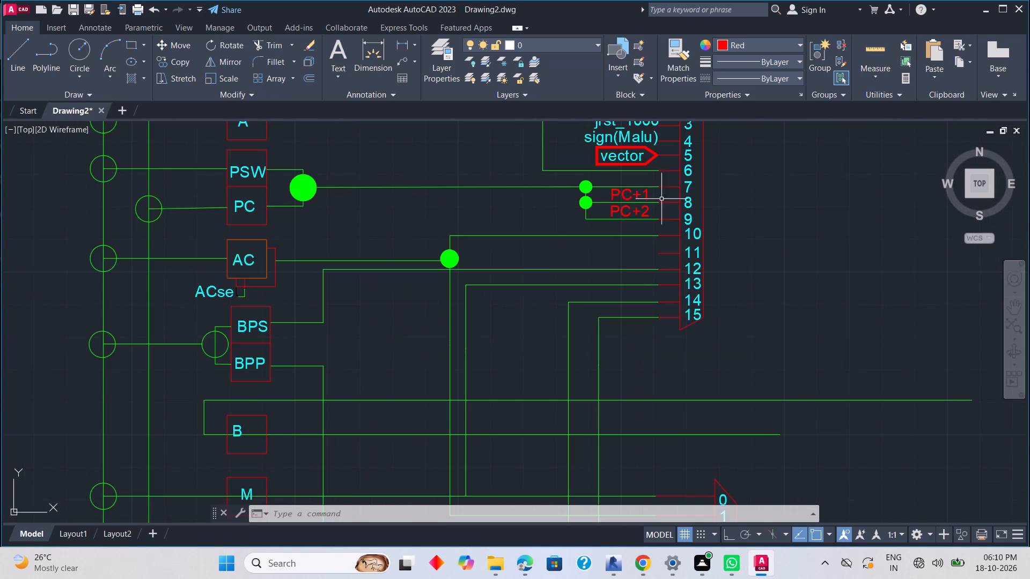
pyautogui.click(649, 199)
pyautogui.click(648, 209)
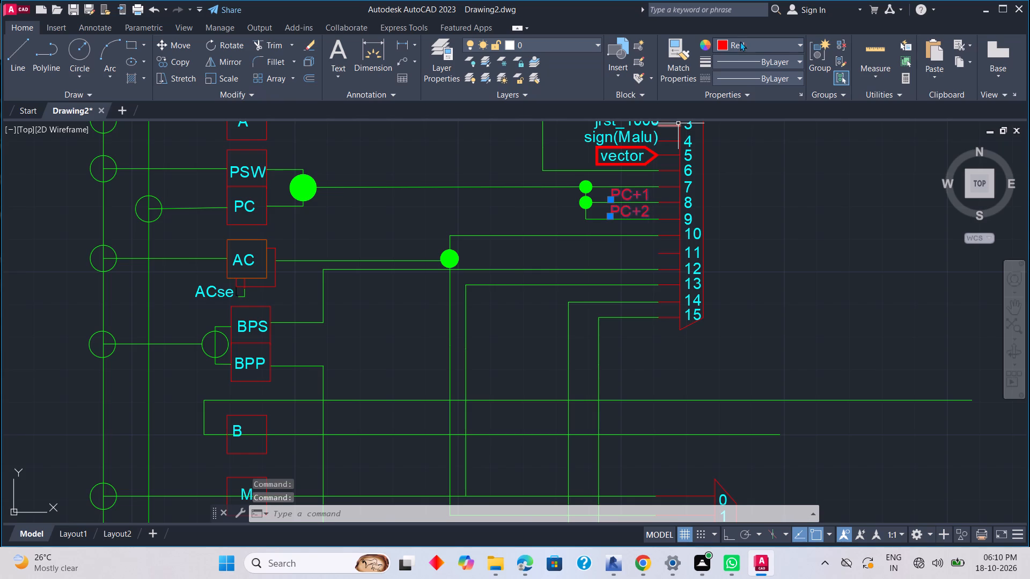
pyautogui.click(747, 41)
pyautogui.click(763, 173)
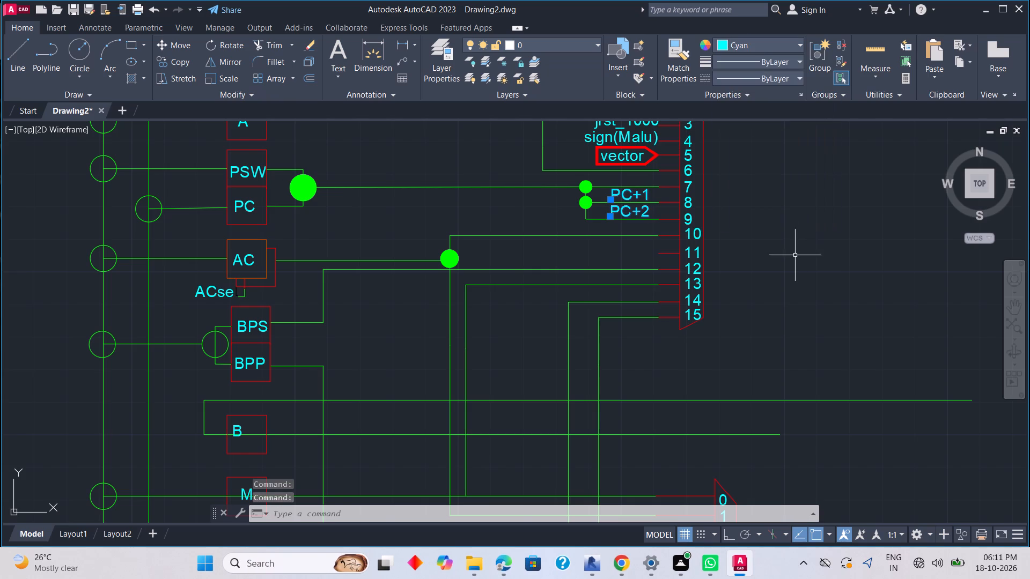
pyautogui.press('Escape')
# Trim away the green wire segments running through the inside of the M block.
pyautogui.scroll(-3, 792, 258)
pyautogui.scroll(1, 778, 276)
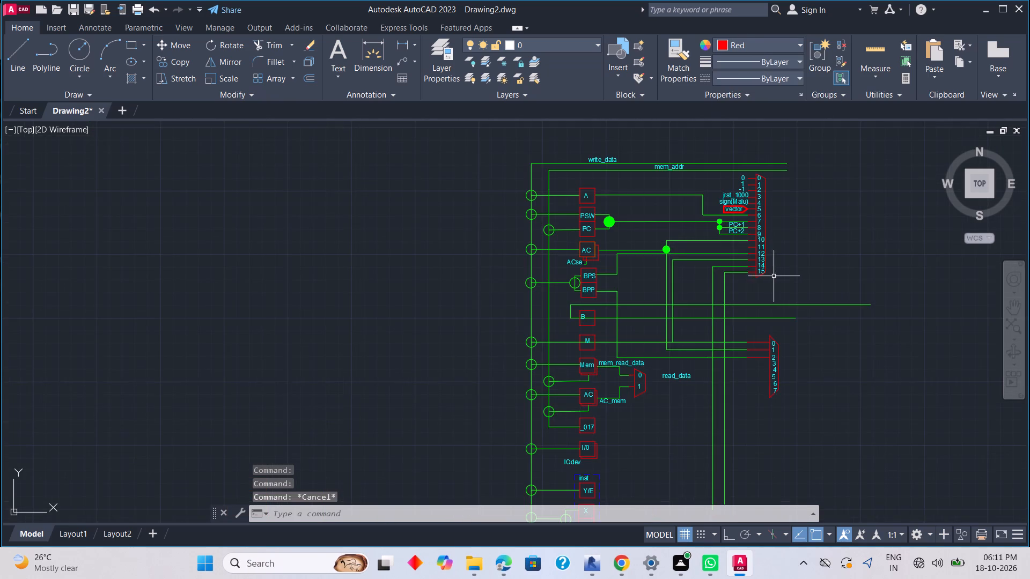
pyautogui.moveTo(772, 273); pyautogui.dragTo(763, 182, button='middle')
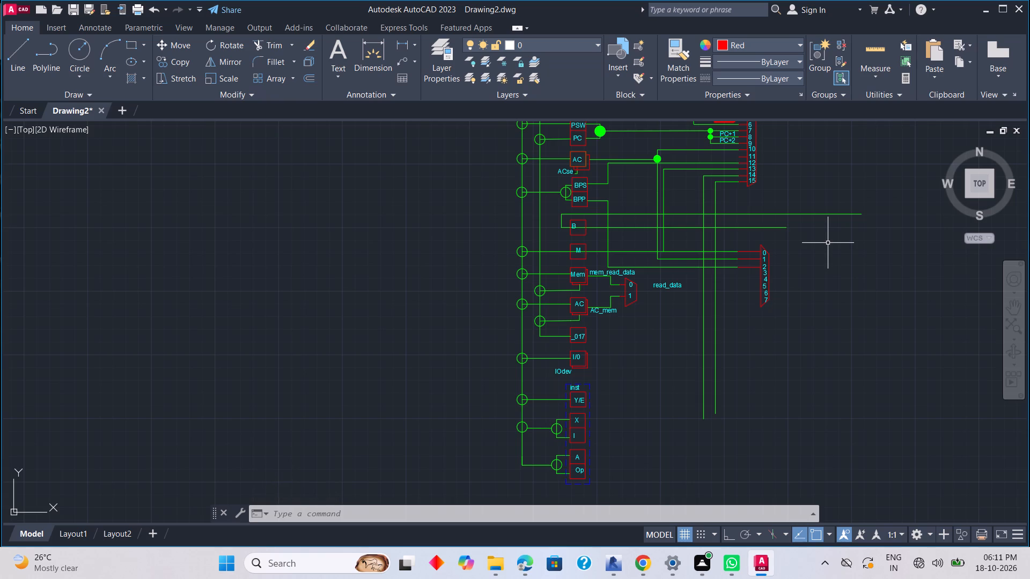
pyautogui.write('TR')
pyautogui.press('space')
pyautogui.scroll(2, 584, 239)
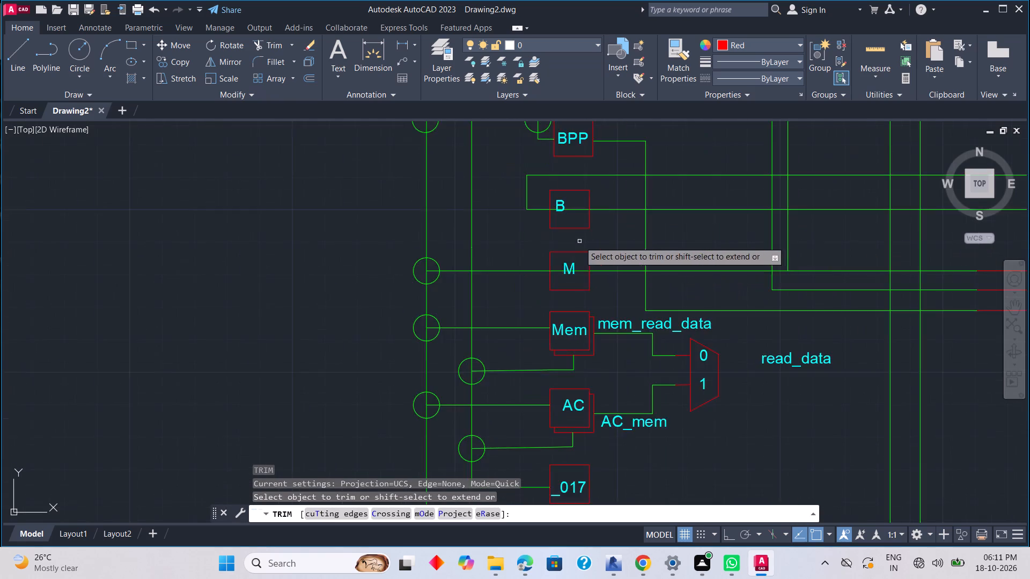
pyautogui.scroll(4, 579, 241)
pyautogui.moveTo(638, 274); pyautogui.dragTo(646, 277)
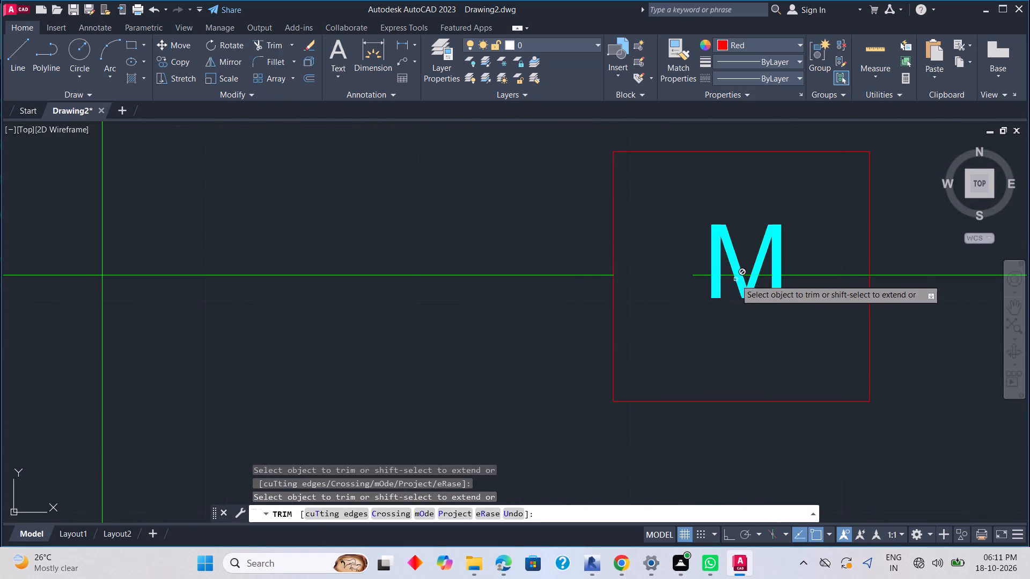
pyautogui.click(726, 276)
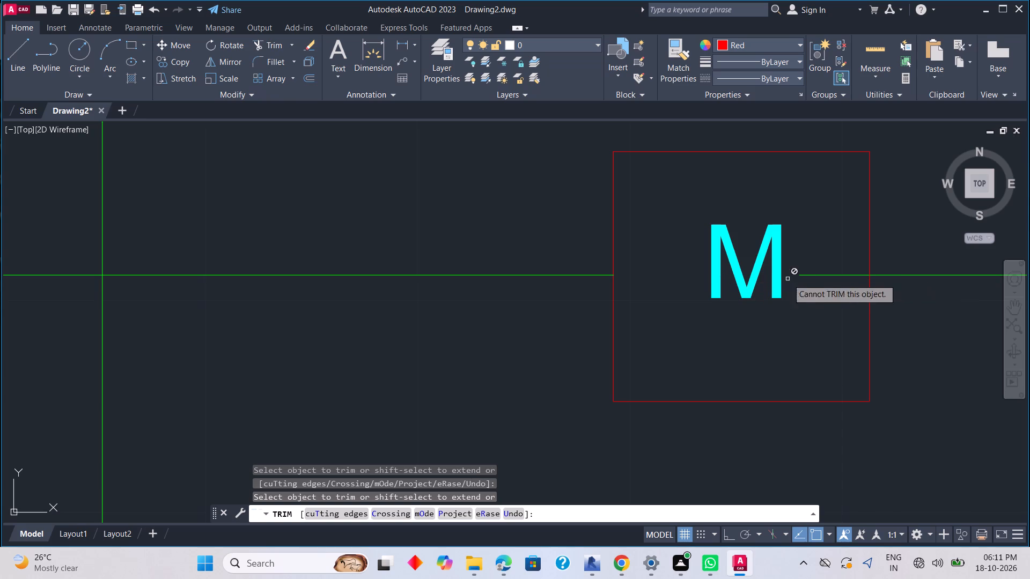
pyautogui.click(812, 275)
# Trim away the green wire segments running through the inside of the B block and end the Trim command.
pyautogui.moveTo(788, 262); pyautogui.dragTo(692, 464, button='middle')
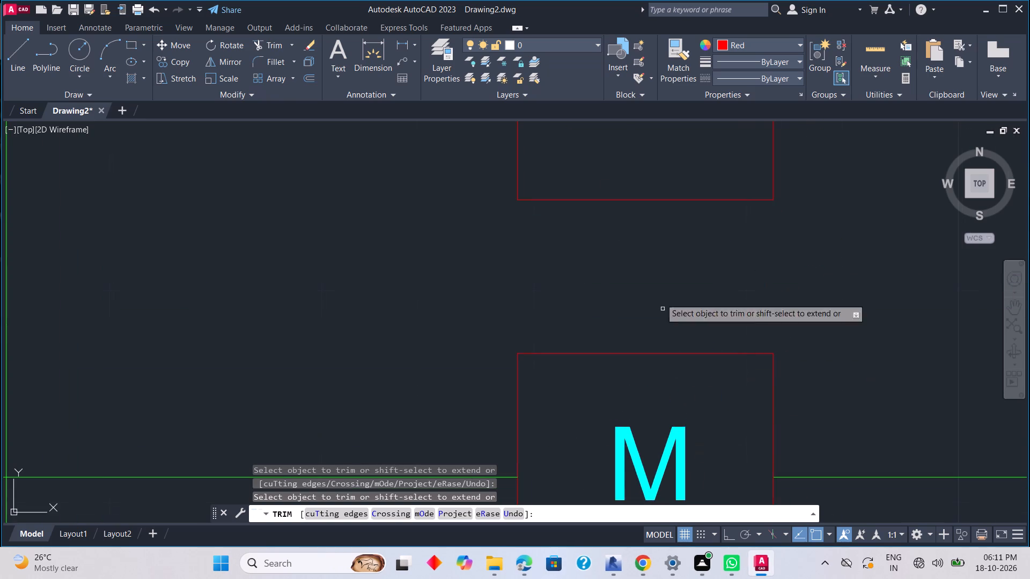
pyautogui.moveTo(656, 227); pyautogui.dragTo(631, 450, button='middle')
pyautogui.click(621, 300)
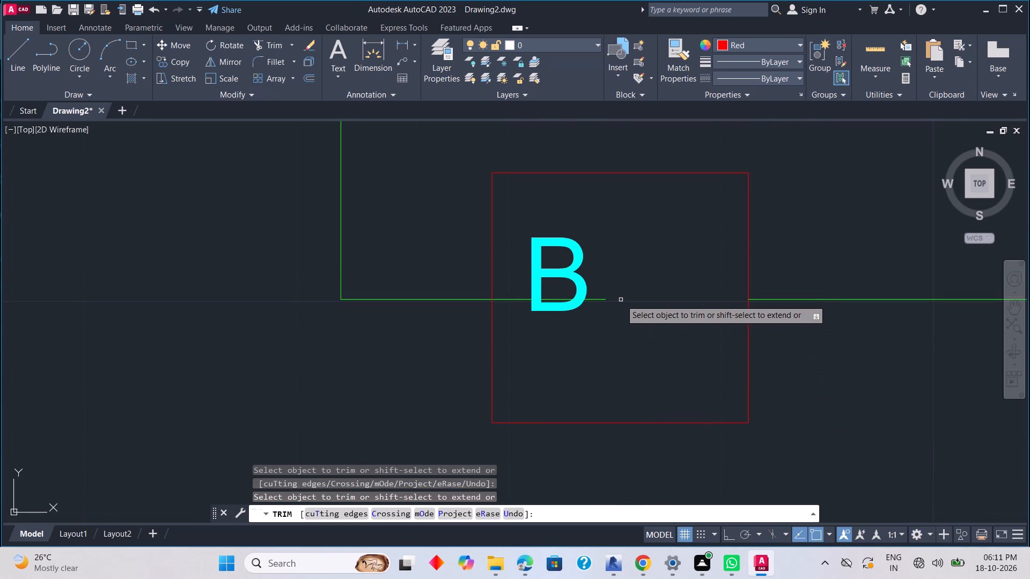
pyautogui.click(600, 300)
pyautogui.click(510, 299)
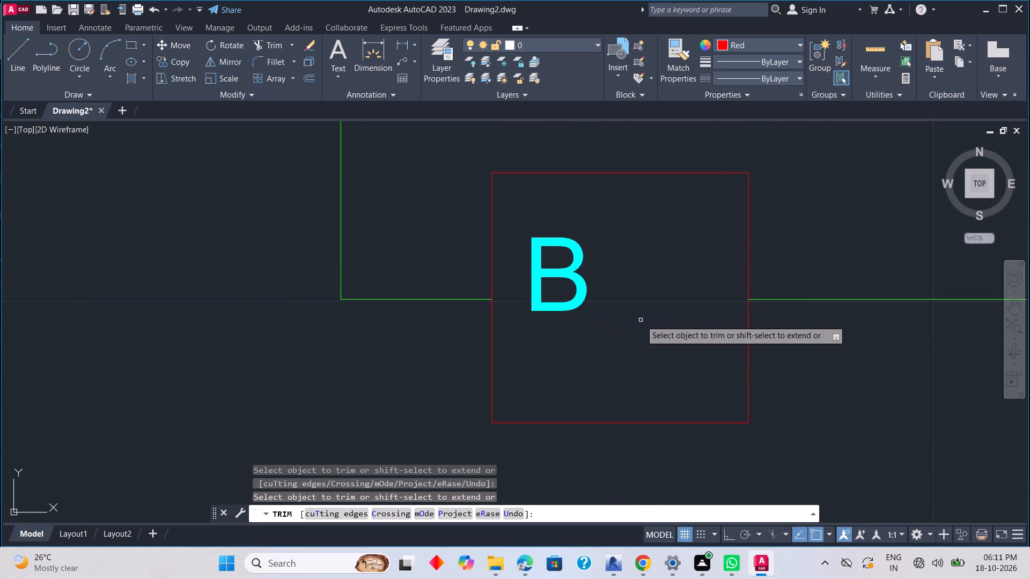
pyautogui.scroll(-5, 641, 320)
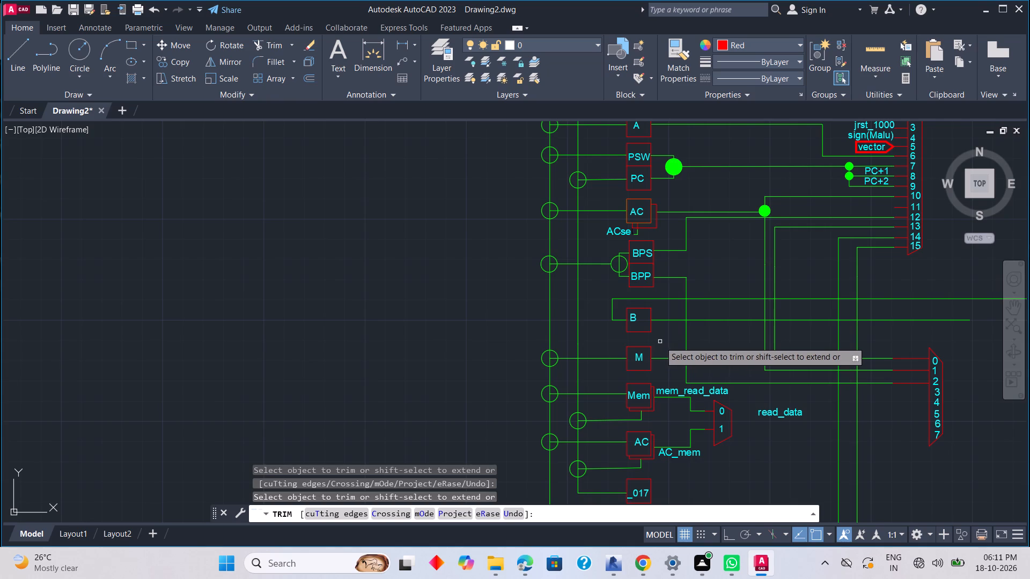
pyautogui.press('Escape')
# Move the B label horizontally to the middle of its red block.
pyautogui.scroll(3, 630, 322)
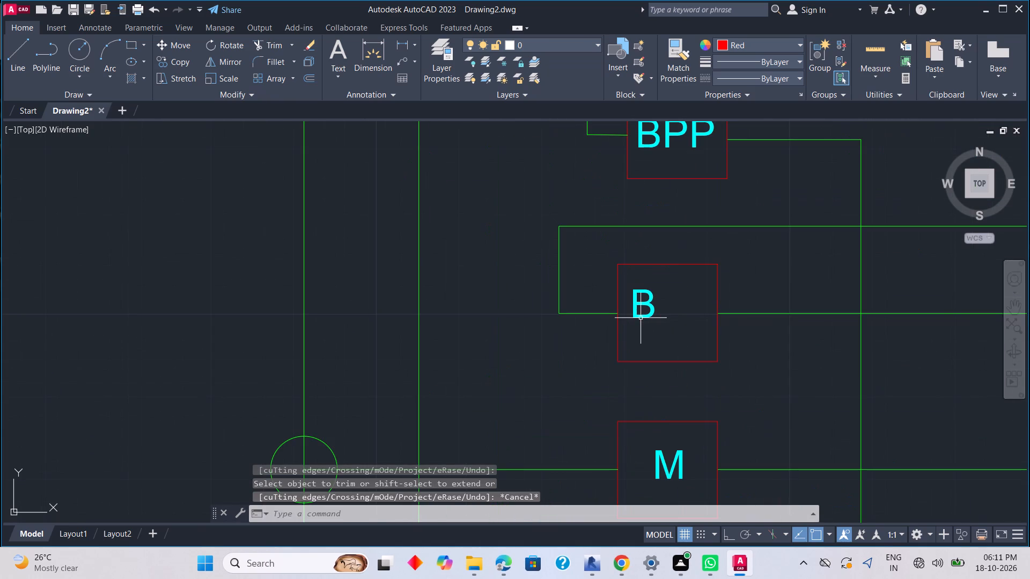
pyautogui.click(641, 318)
pyautogui.press('Escape')
pyautogui.click(637, 317)
pyautogui.press('Escape')
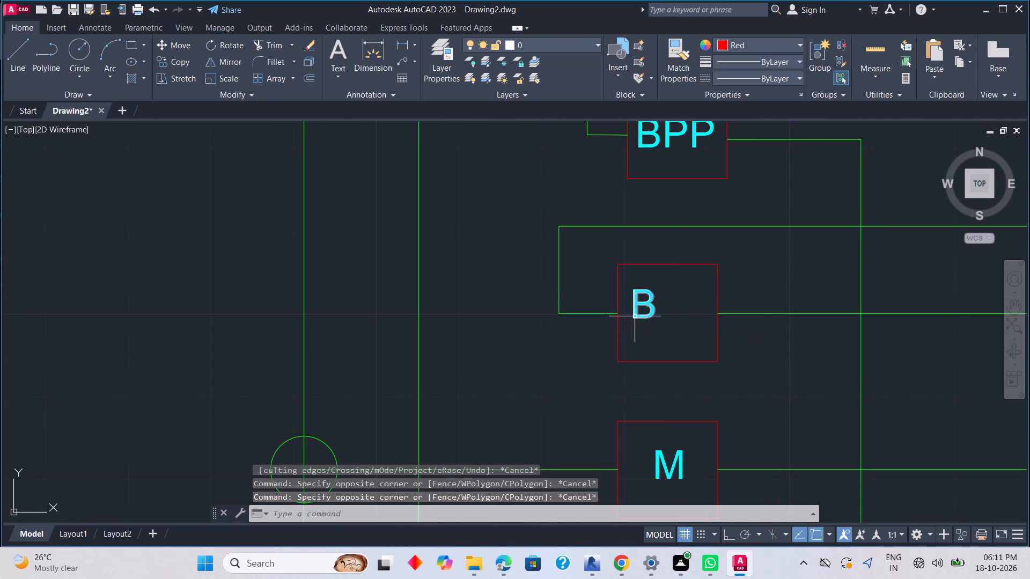
pyautogui.click(635, 316)
pyautogui.click(632, 318)
pyautogui.click(653, 319)
pyautogui.press('Escape')
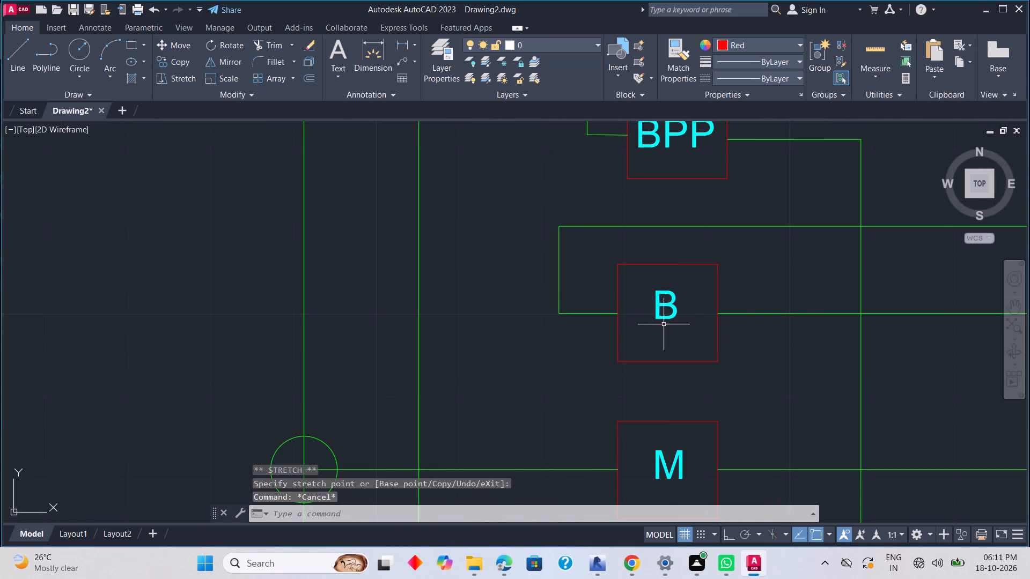
# Examine the _017 label and its placement inside its red block.
pyautogui.scroll(-4, 711, 345)
pyautogui.moveTo(723, 361); pyautogui.dragTo(661, 273, button='middle')
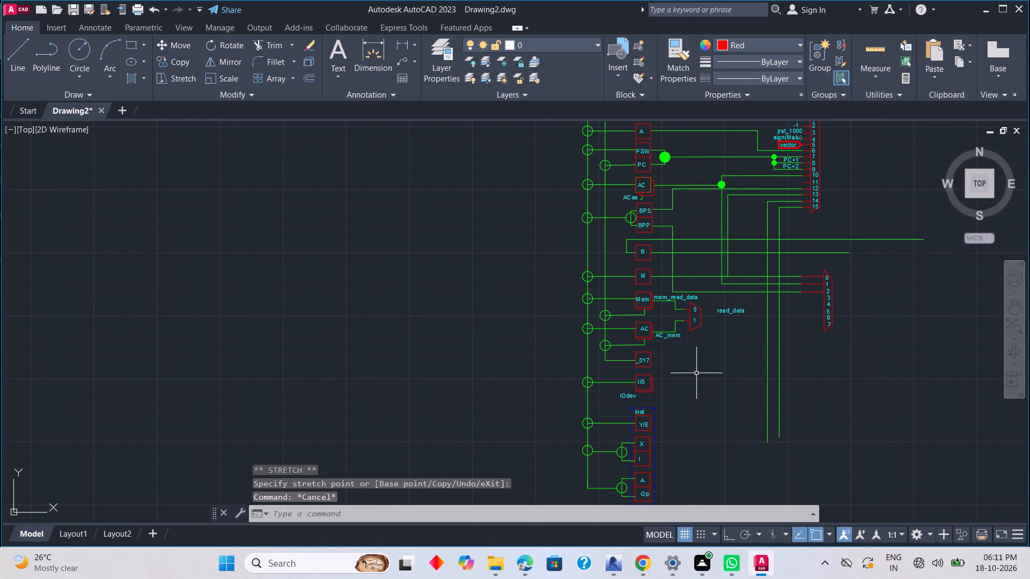
pyautogui.scroll(4, 666, 384)
pyautogui.moveTo(606, 337); pyautogui.dragTo(690, 430, button='middle')
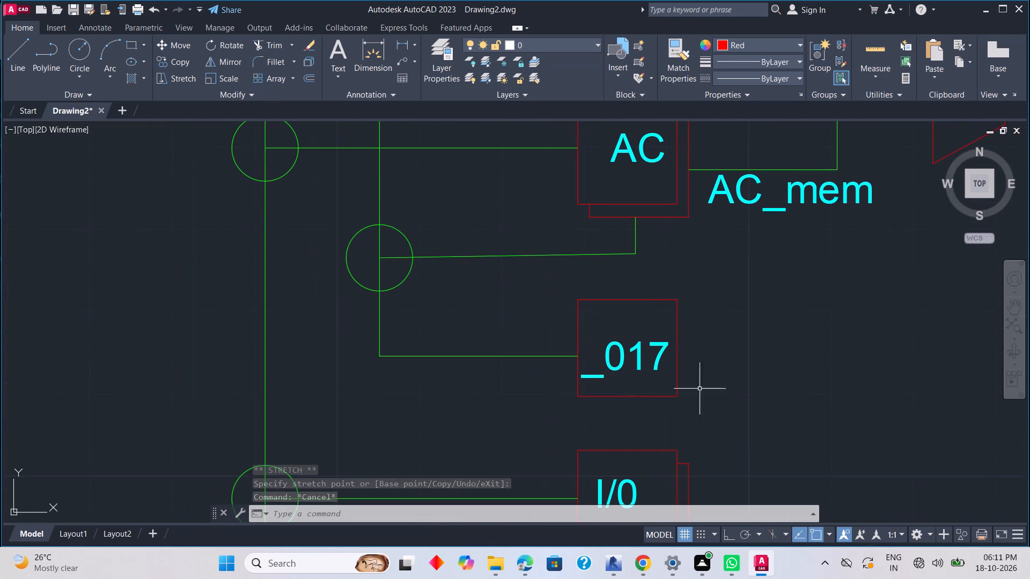
pyautogui.scroll(2, 629, 369)
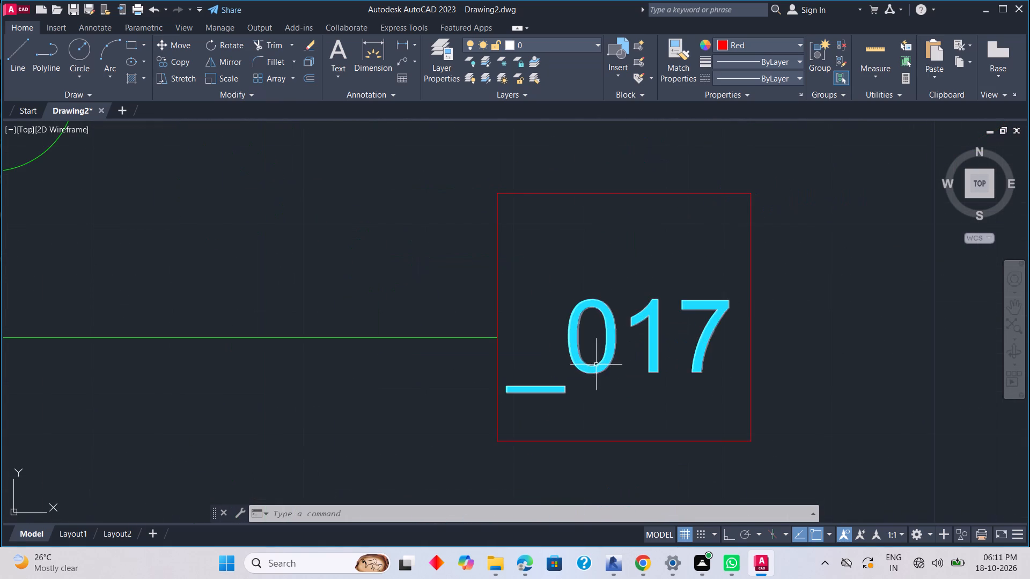
pyautogui.moveTo(597, 370); pyautogui.dragTo(695, 404, button='middle')
pyautogui.click(661, 420)
pyautogui.press('Escape')
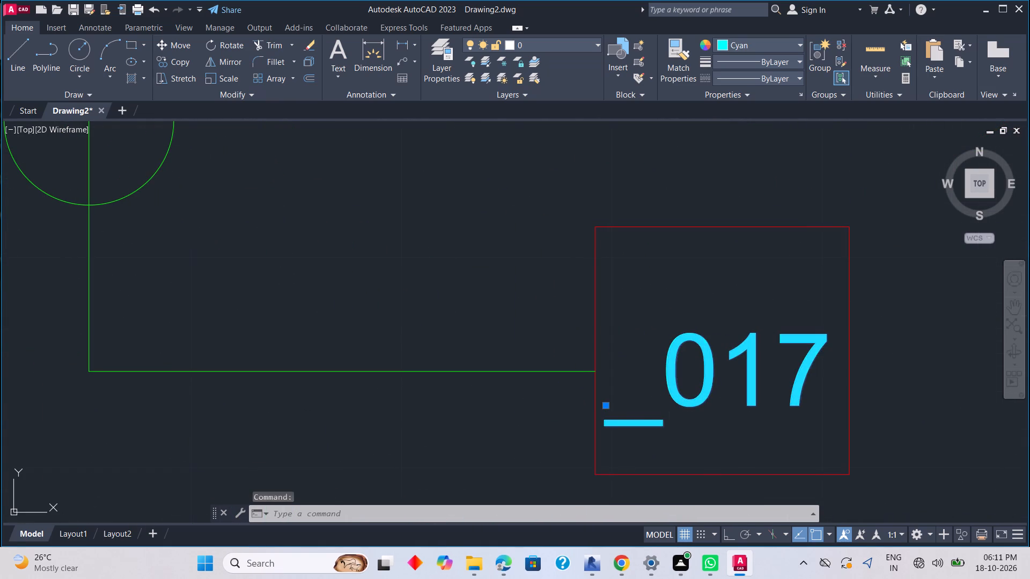
# Copy the number 1 from the two-input multiplexer into the _017 block, above the underscore.
pyautogui.moveTo(688, 336); pyautogui.dragTo(666, 473, button='middle')
pyautogui.scroll(-4, 705, 312)
pyautogui.moveTo(708, 295); pyautogui.dragTo(682, 410, button='middle')
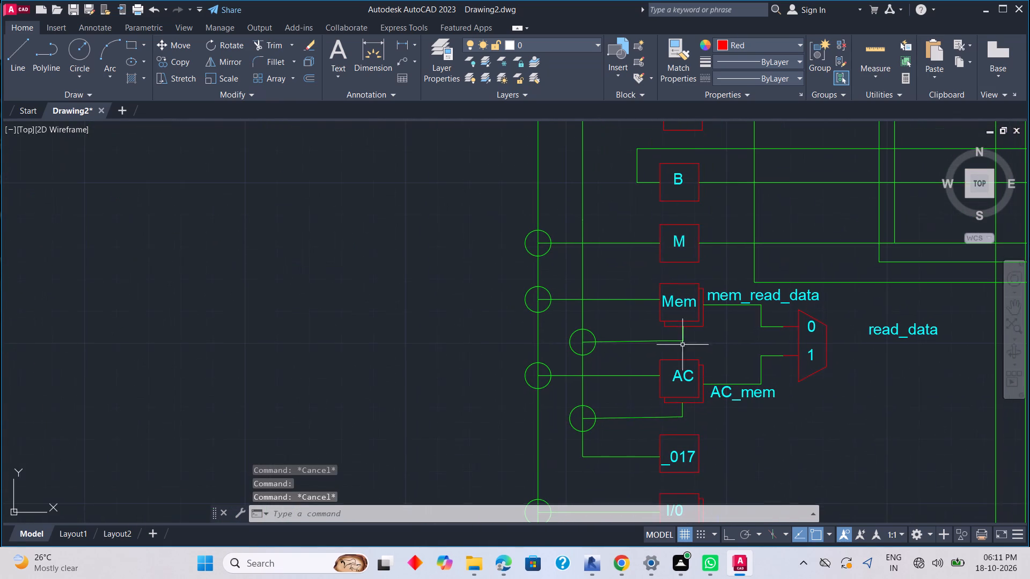
pyautogui.click(811, 352)
pyautogui.rightClick(840, 394)
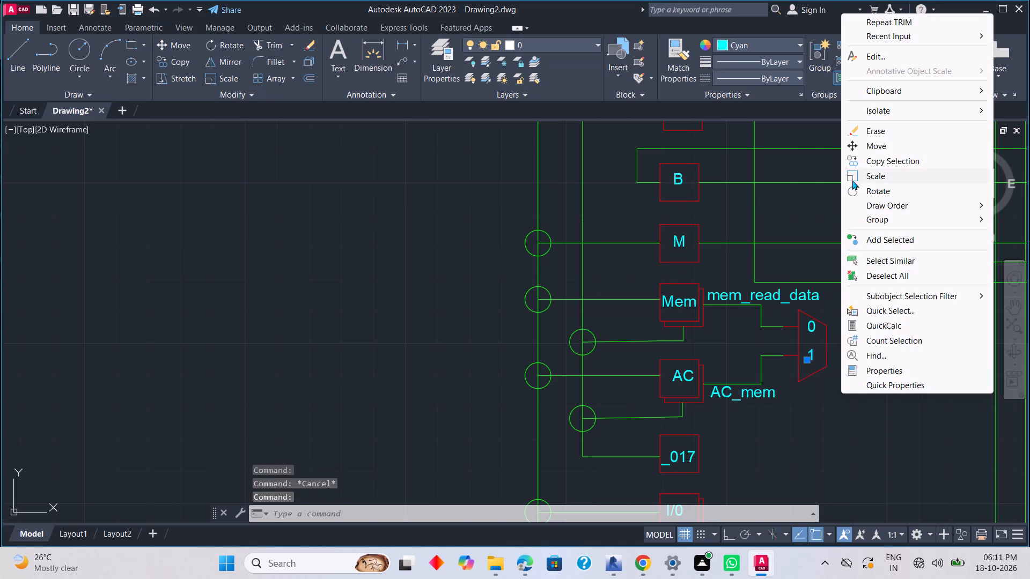
pyautogui.click(855, 160)
pyautogui.click(812, 348)
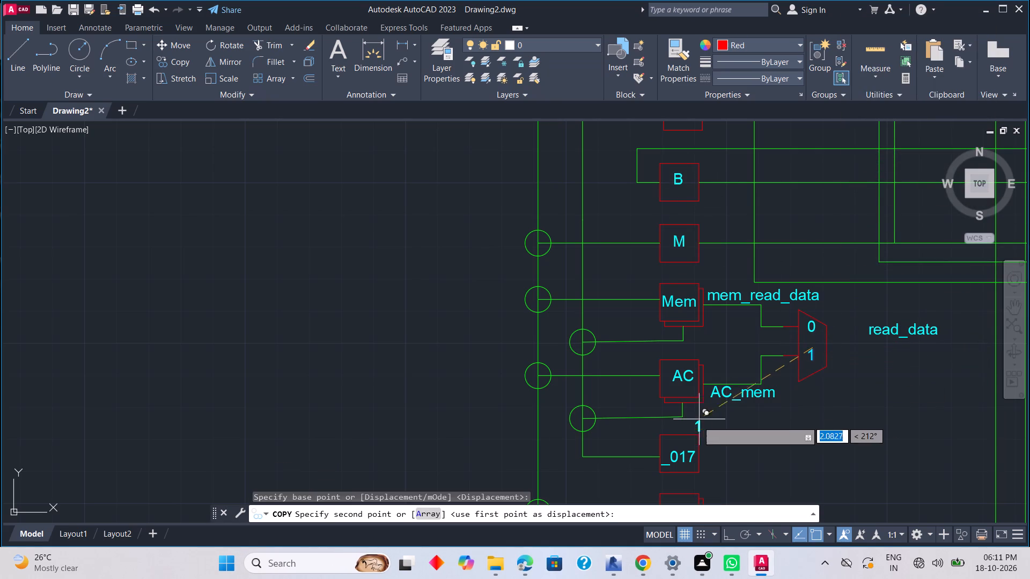
pyautogui.scroll(3, 689, 438)
pyautogui.moveTo(655, 454); pyautogui.dragTo(727, 338, button='middle')
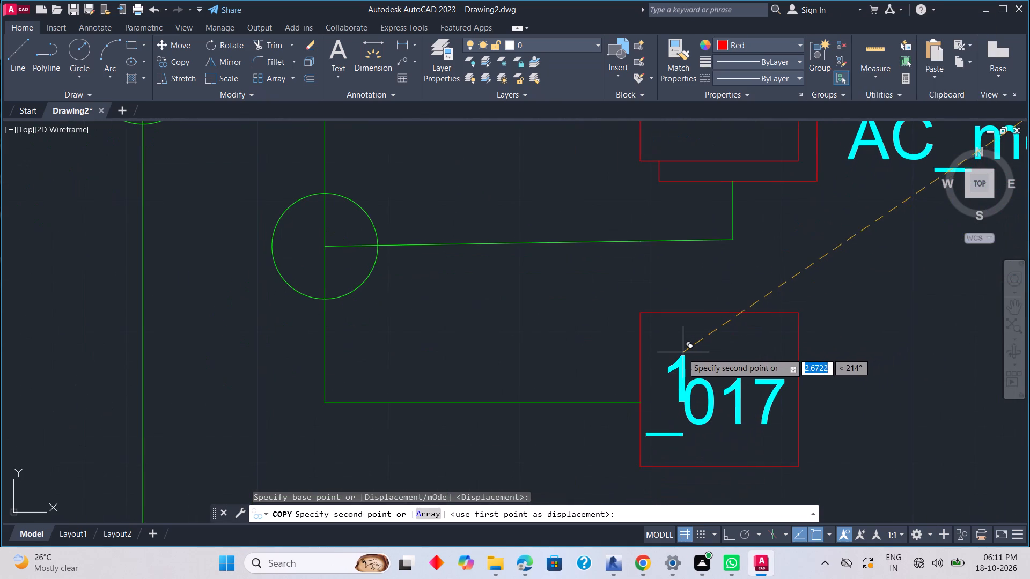
pyautogui.click(665, 357)
pyautogui.press('Escape')
# Move the copied 1 out of the _017 block into the empty space just left of it.
pyautogui.click(667, 389)
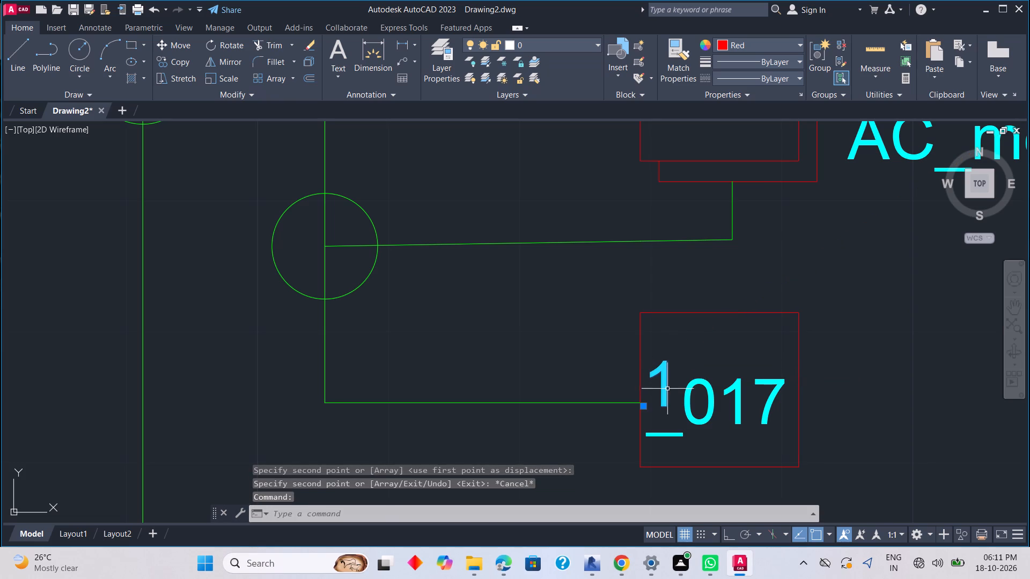
pyautogui.press('Escape')
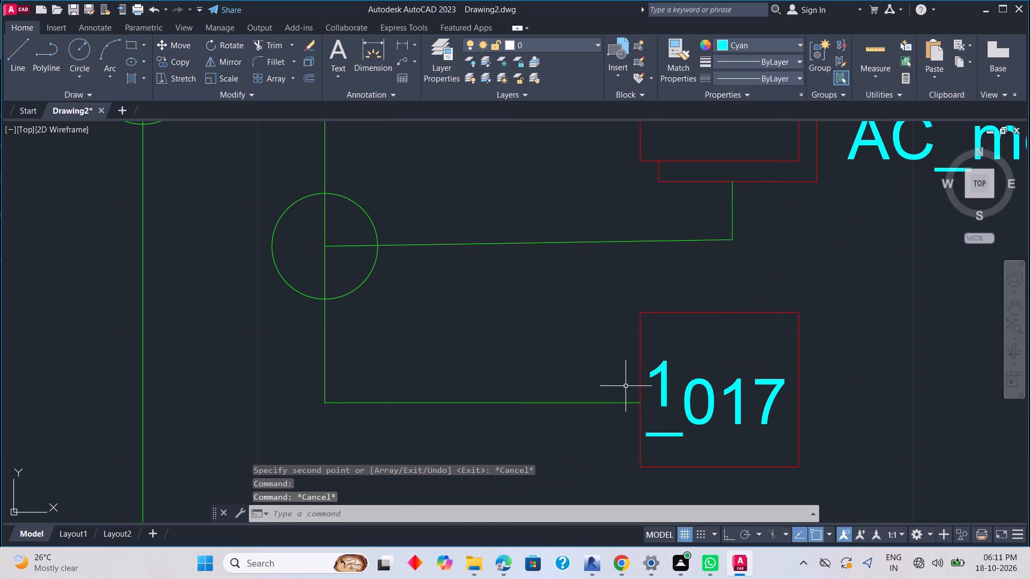
pyautogui.moveTo(663, 365); pyautogui.dragTo(658, 358)
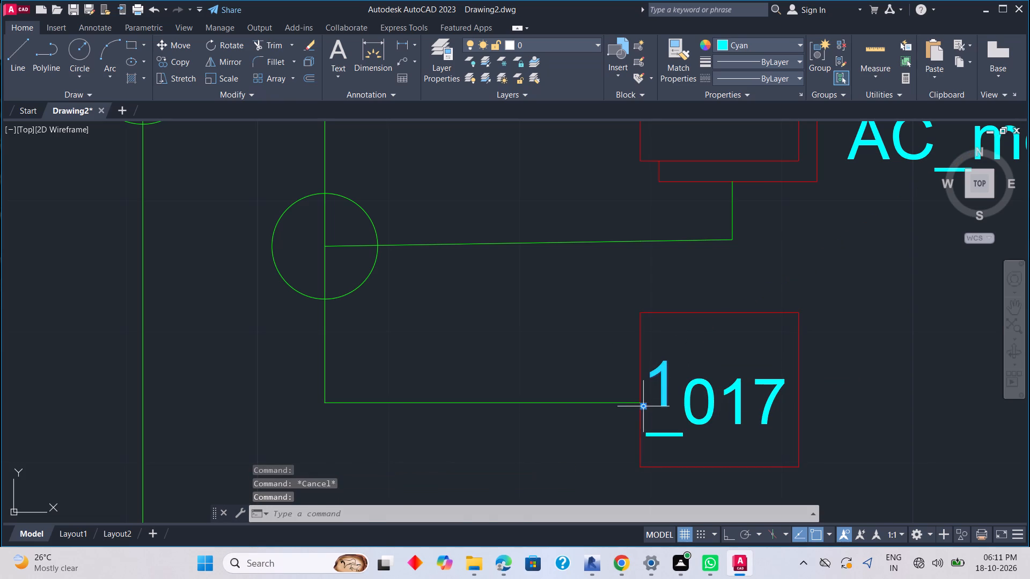
pyautogui.click(644, 407)
pyautogui.click(568, 352)
pyautogui.press('Escape')
# Change the text of the copied 1 beside the _017 block to <.
pyautogui.doubleClick(586, 343)
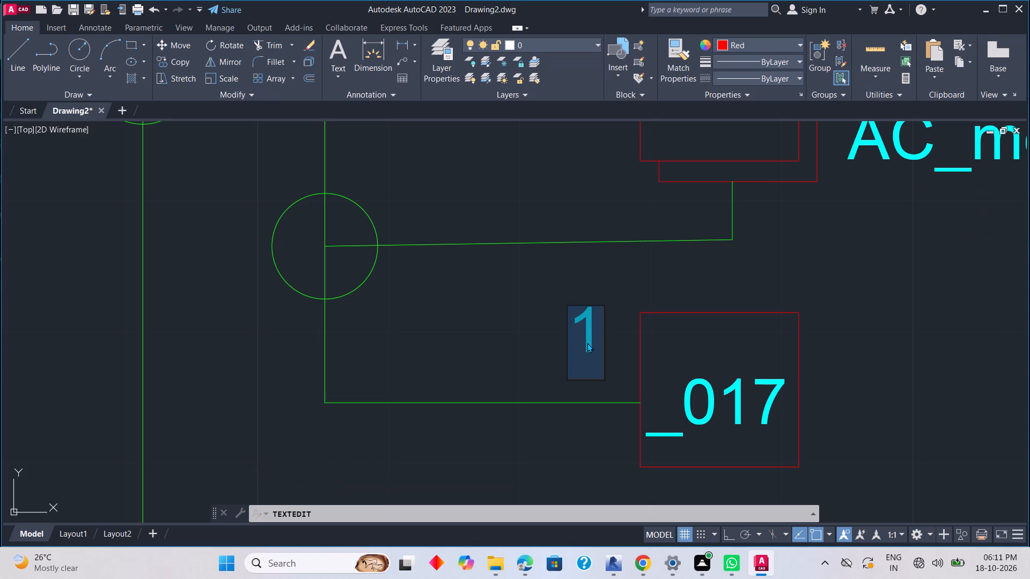
pyautogui.press('shift+less')
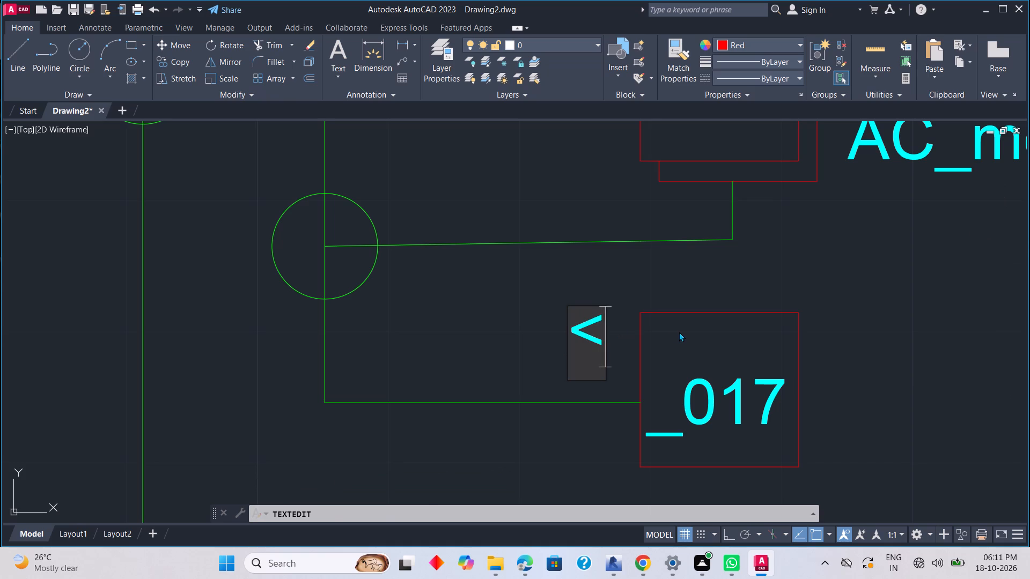
pyautogui.click(680, 332)
# Move the < symbol into the block, directly above the underscore in front of 017.
pyautogui.click(603, 343)
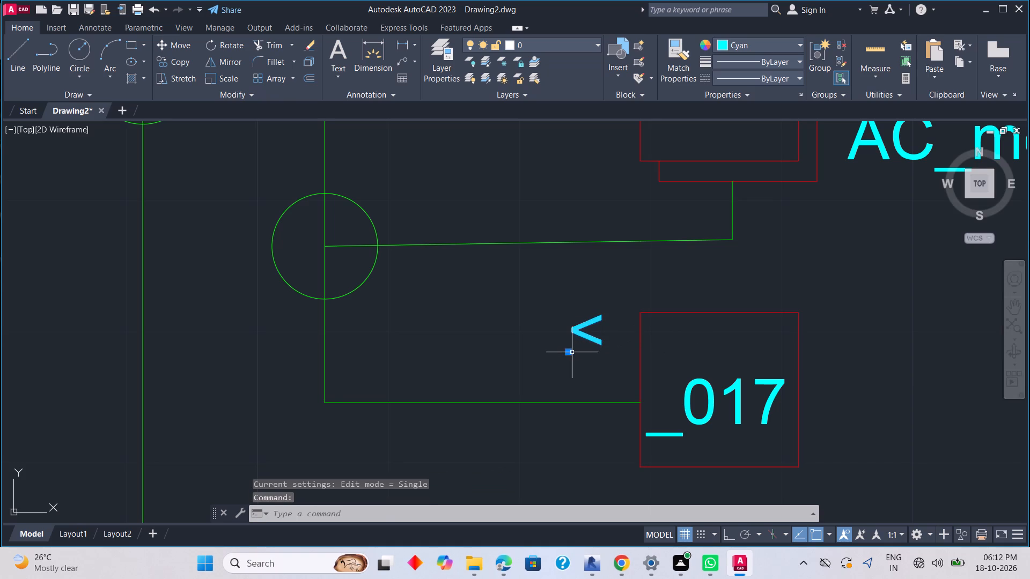
pyautogui.click(570, 353)
pyautogui.scroll(2, 648, 441)
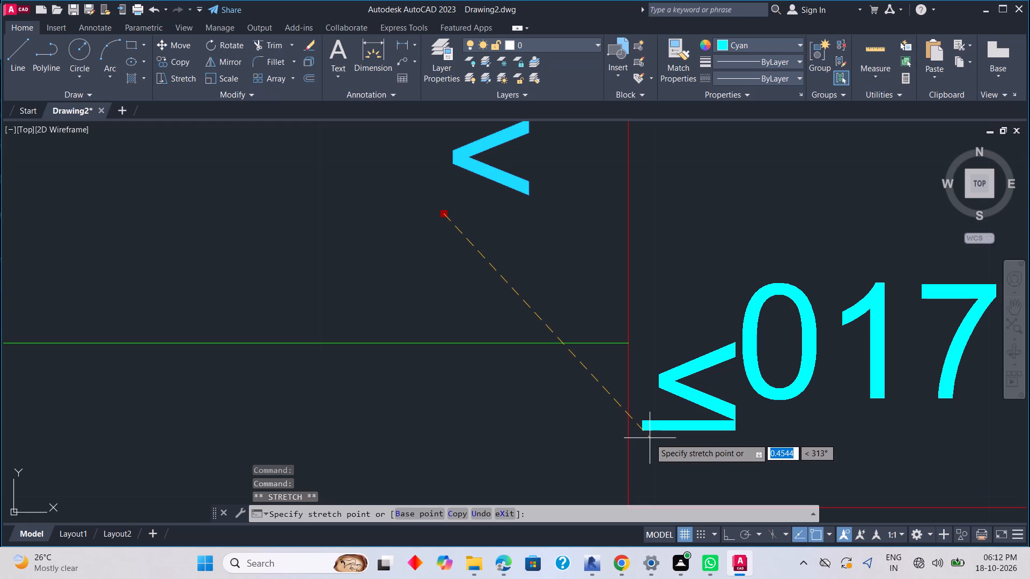
pyautogui.click(650, 438)
pyautogui.scroll(3, 731, 420)
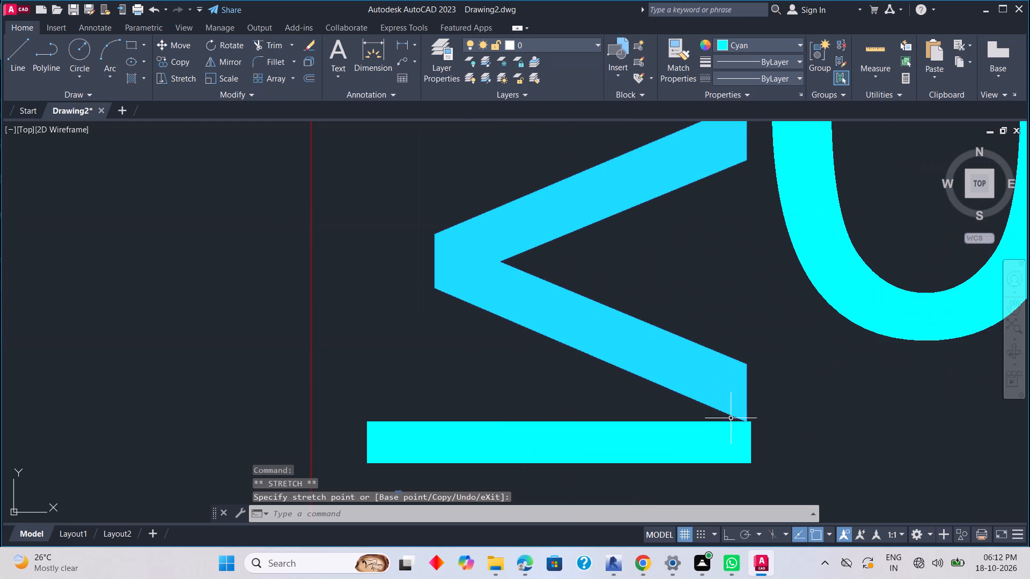
# Shift the < symbol in the 017 block slightly so its lower tip lines up with the underscore's end nearest the 0.
pyautogui.press('Escape')
pyautogui.click(738, 417)
pyautogui.press('Escape')
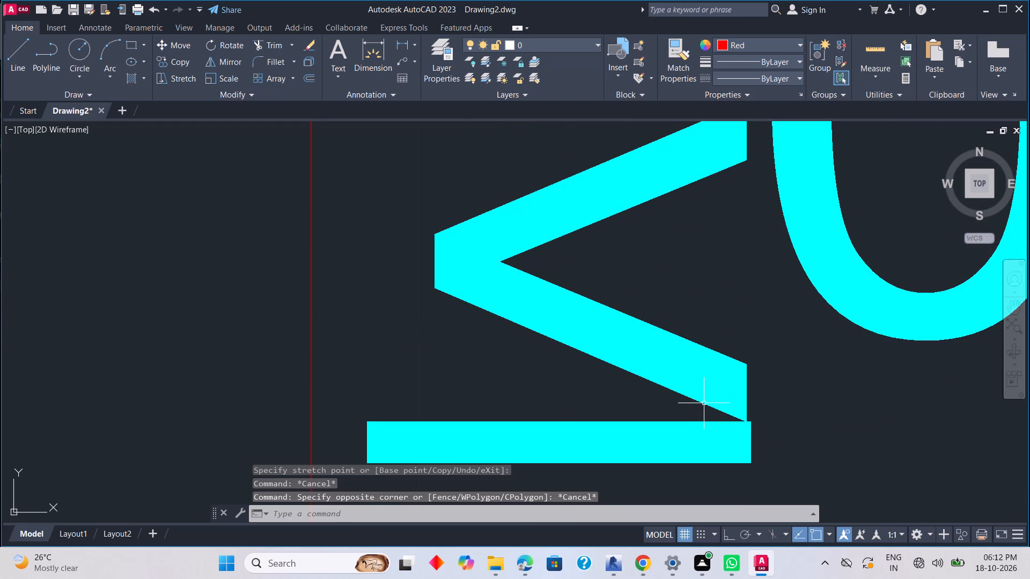
pyautogui.click(704, 402)
pyautogui.press('Escape')
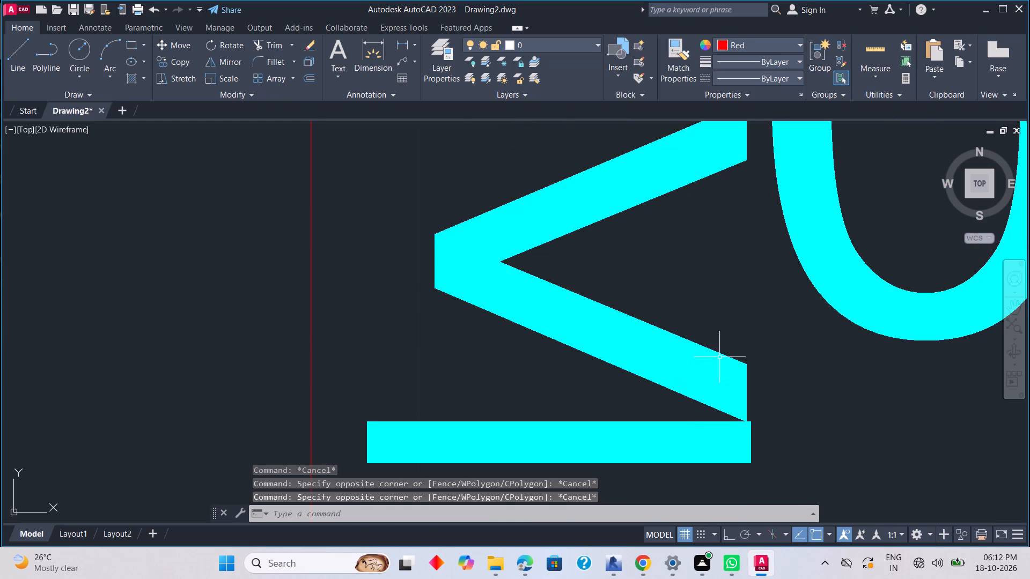
pyautogui.click(723, 354)
pyautogui.moveTo(487, 422); pyautogui.dragTo(518, 353, button='middle')
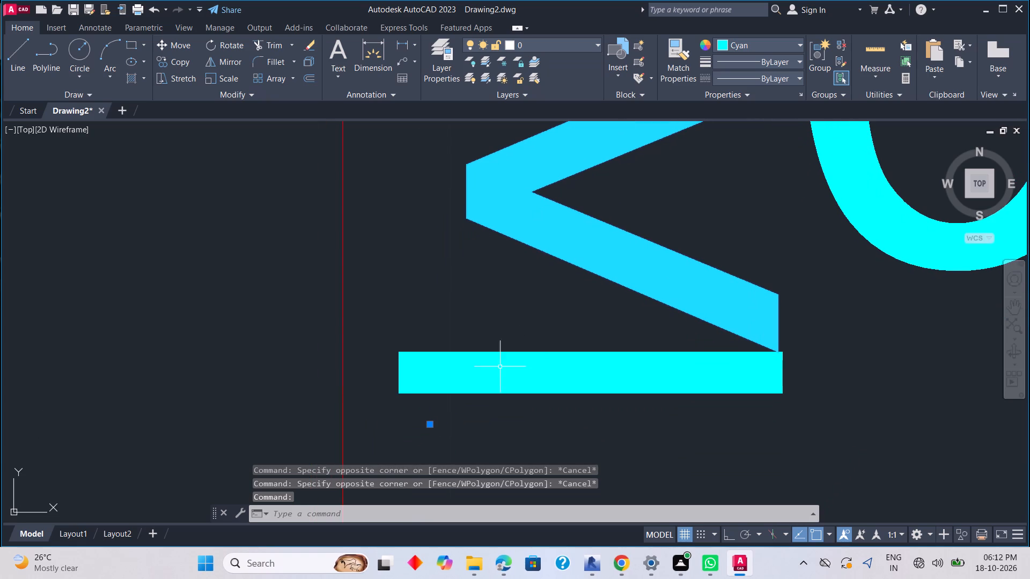
pyautogui.click(431, 425)
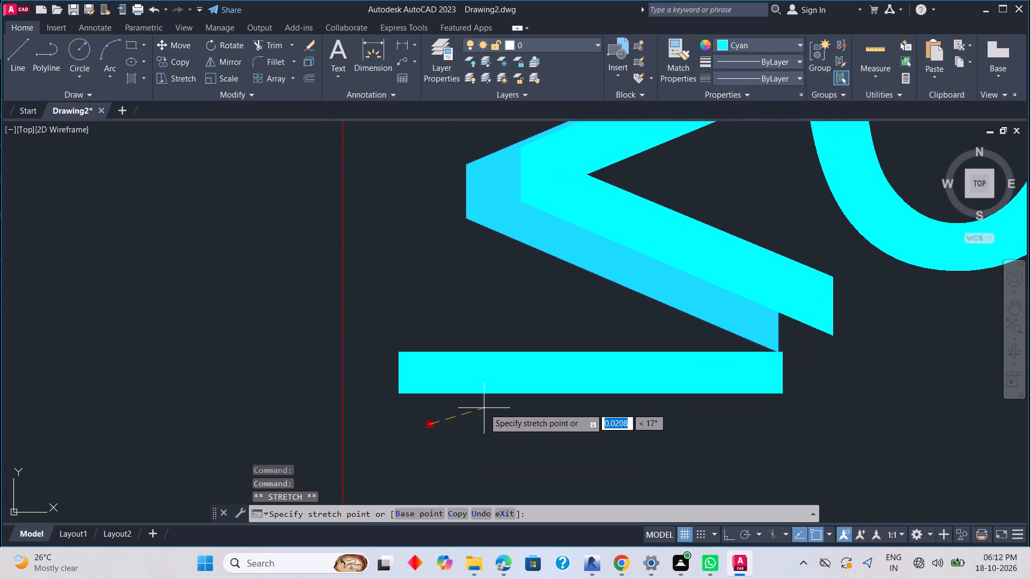
pyautogui.scroll(2, 485, 406)
pyautogui.moveTo(512, 397); pyautogui.dragTo(71, 461, button='middle')
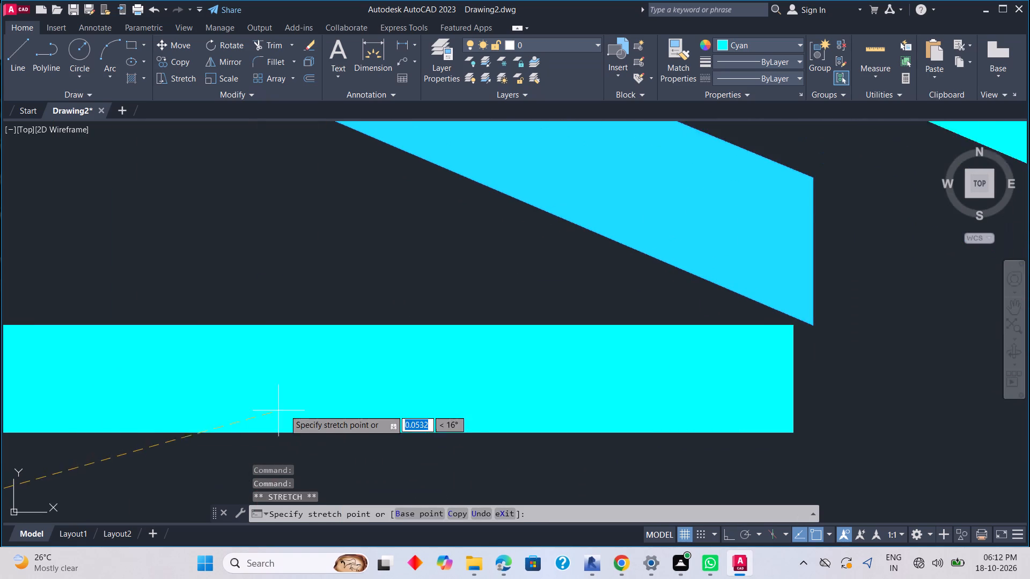
pyautogui.moveTo(300, 407); pyautogui.dragTo(49, 462, button='middle')
pyautogui.scroll(-3, 104, 443)
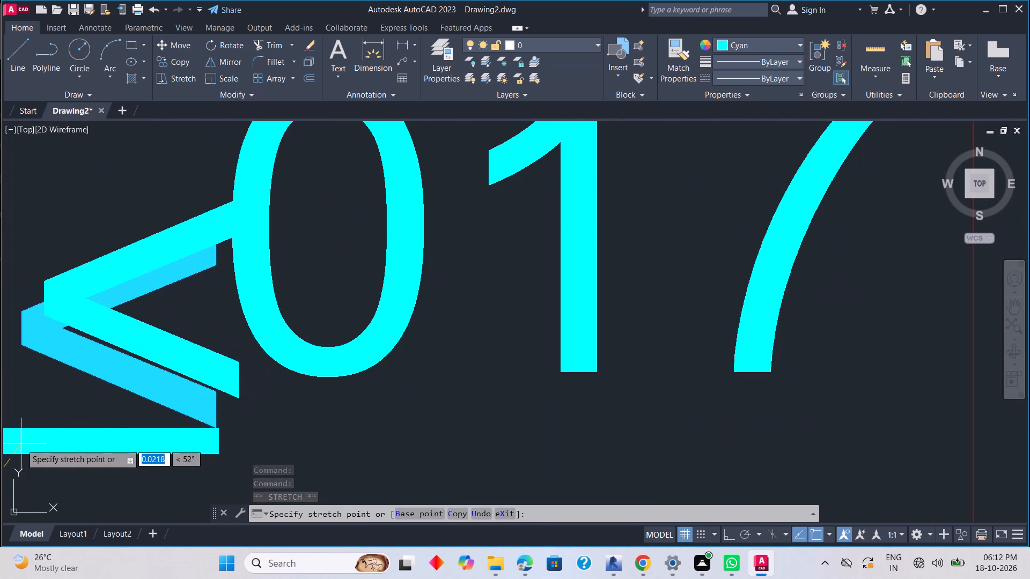
pyautogui.scroll(3, 12, 460)
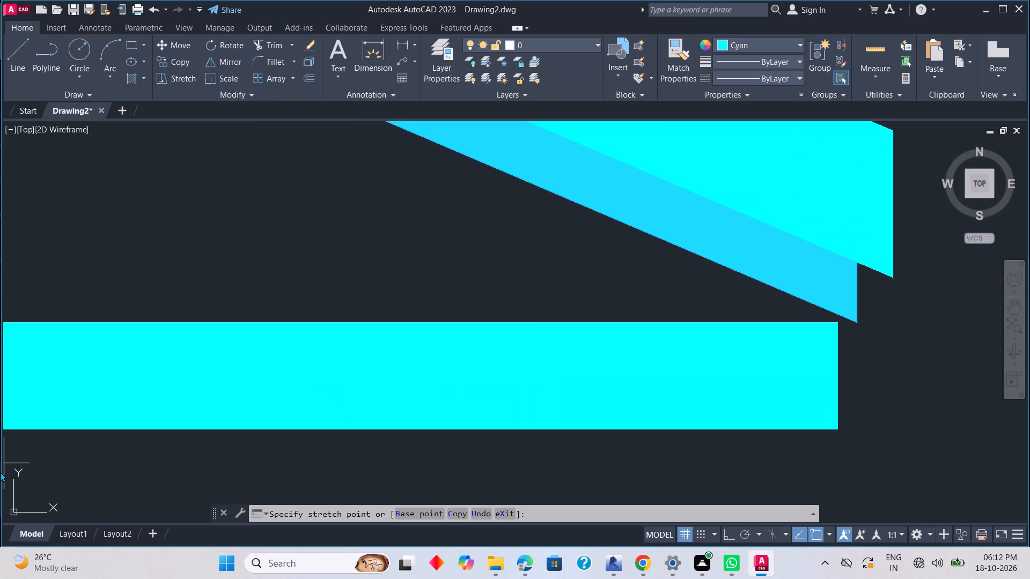
pyautogui.scroll(-5, 39, 447)
pyautogui.moveTo(26, 449); pyautogui.dragTo(423, 437, button='middle')
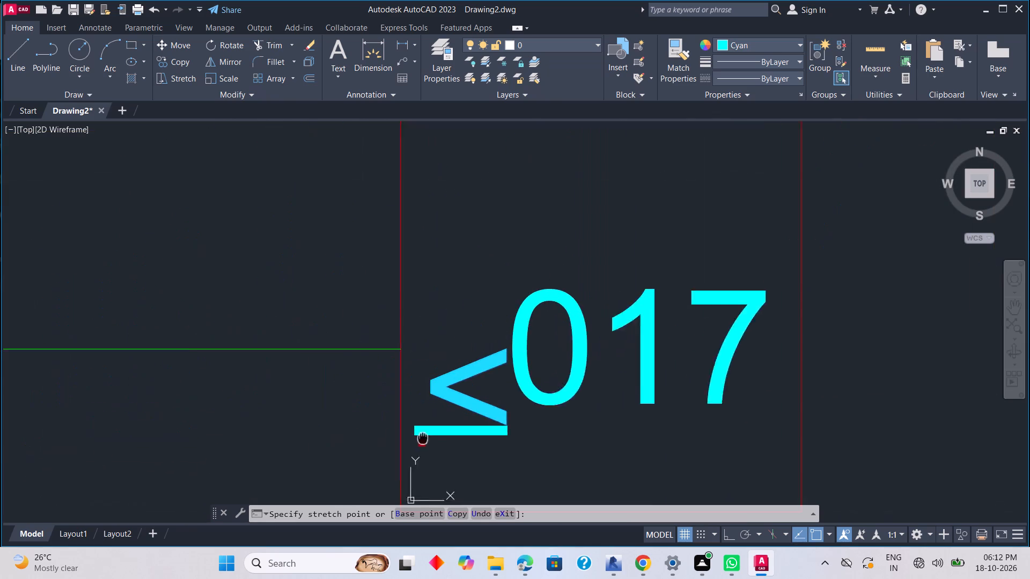
pyautogui.moveTo(423, 437); pyautogui.dragTo(476, 424, button='middle')
pyautogui.scroll(1, 388, 430)
pyautogui.scroll(2, 474, 433)
pyautogui.moveTo(504, 427); pyautogui.dragTo(477, 440, button='middle')
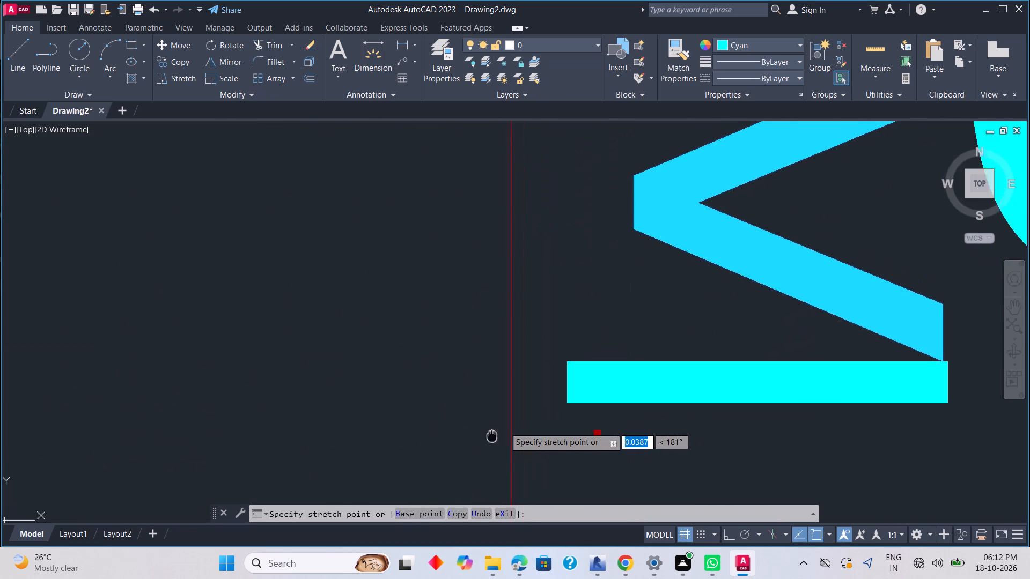
pyautogui.moveTo(477, 440); pyautogui.dragTo(280, 462, button='middle')
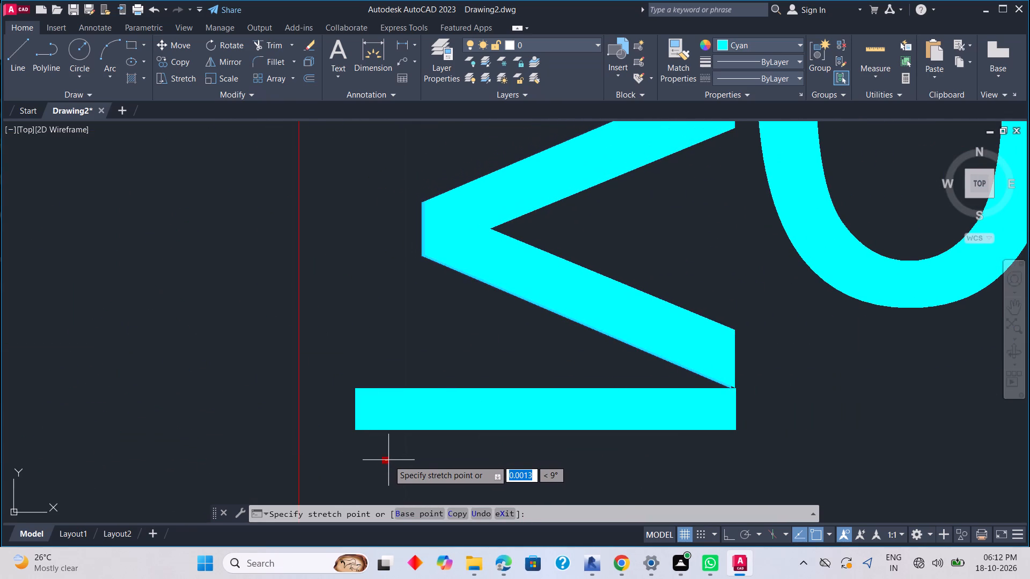
pyautogui.moveTo(394, 458); pyautogui.dragTo(316, 478, button='middle')
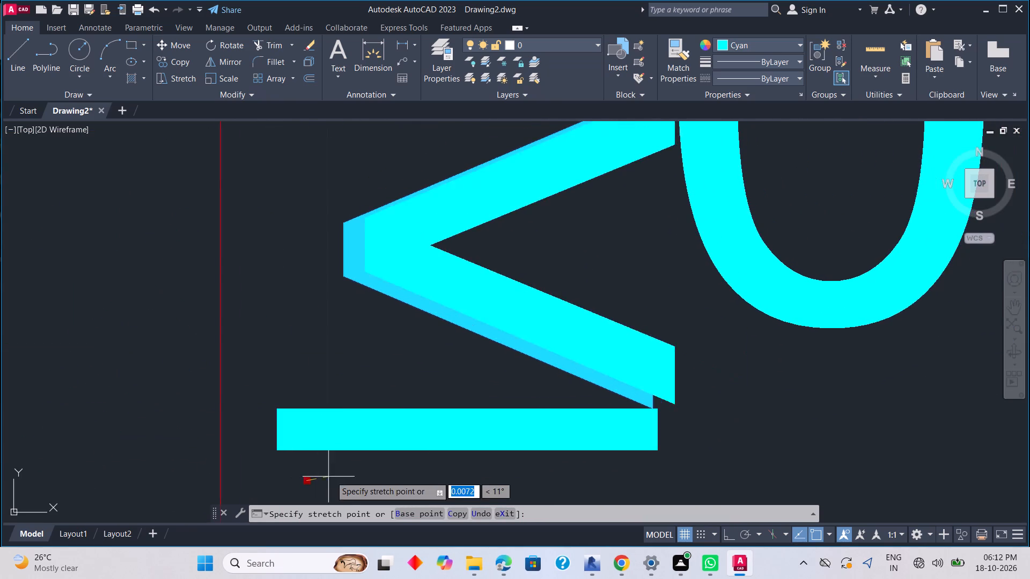
pyautogui.scroll(2, 330, 477)
pyautogui.moveTo(316, 479); pyautogui.dragTo(0, 484, button='middle')
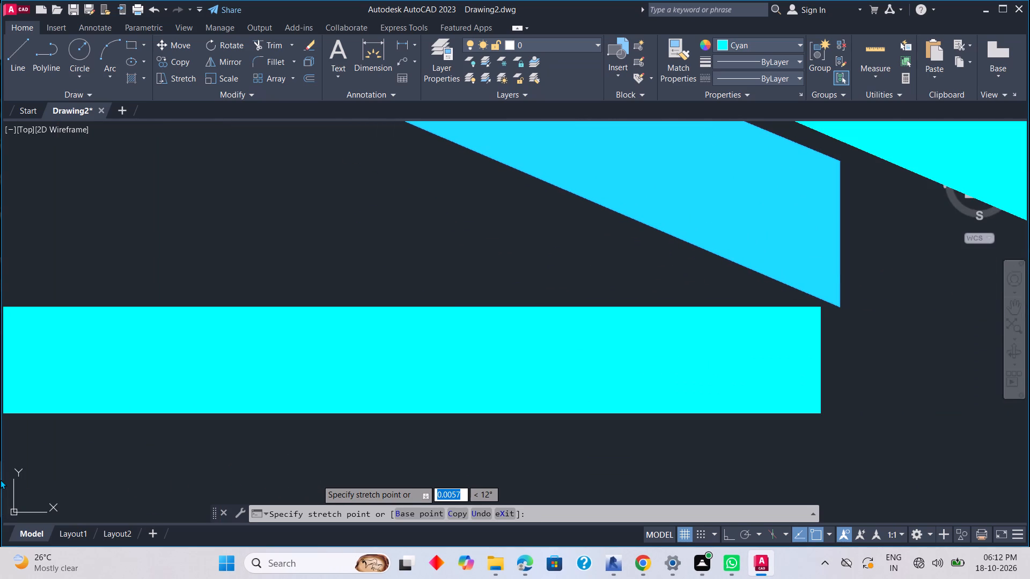
pyautogui.scroll(-2, 92, 450)
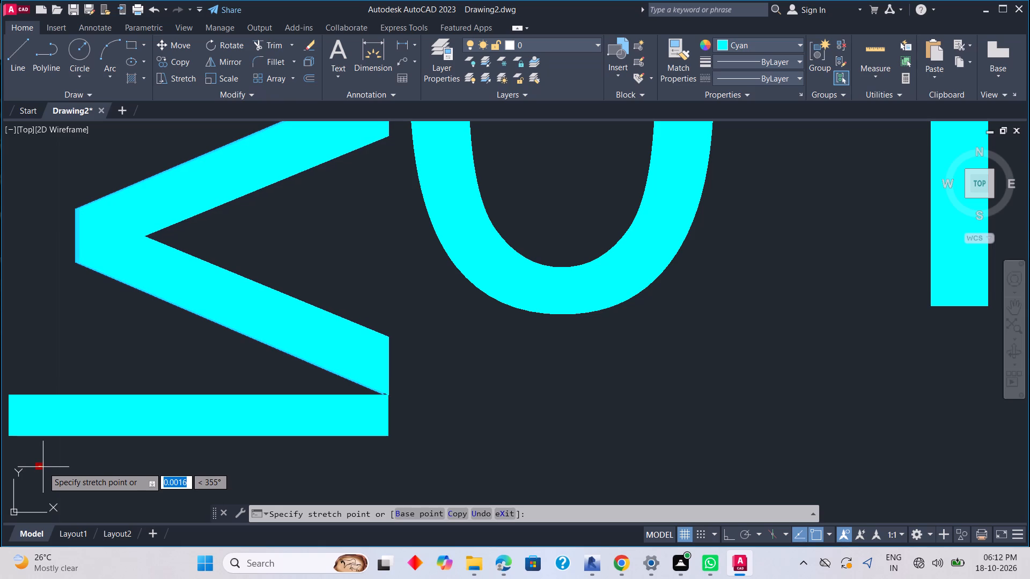
pyautogui.click(42, 467)
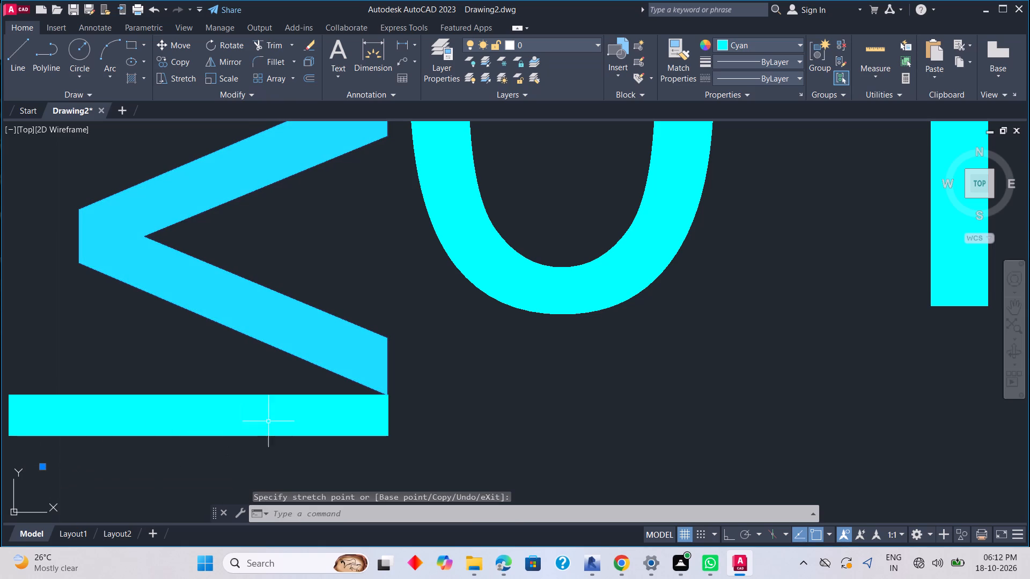
pyautogui.press('Escape')
# Fine-tune the < symbol's position so its lower tip touches the underscore and ends flush with it, forming a ≤ sign before 017.
pyautogui.scroll(2, 411, 377)
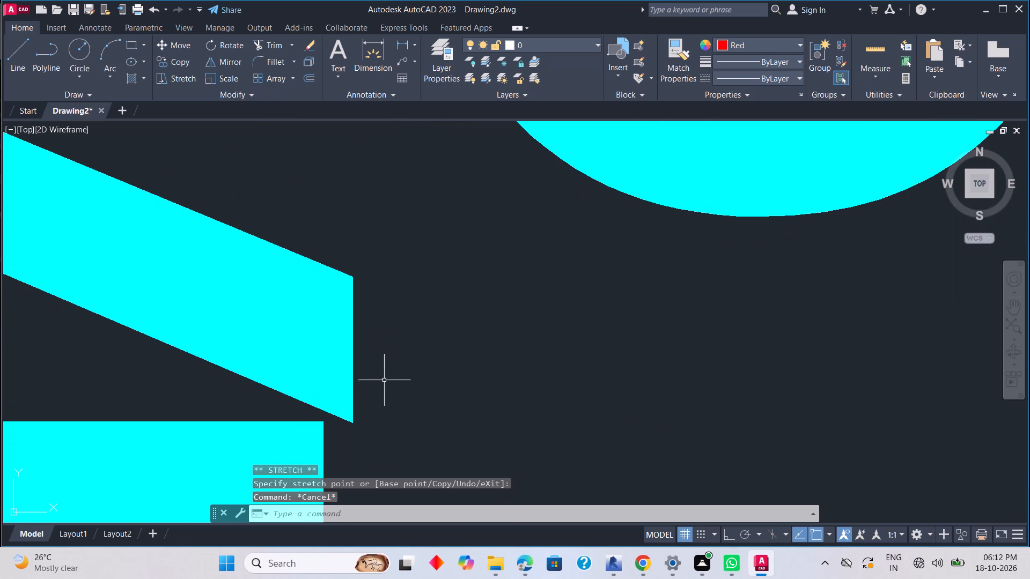
pyautogui.click(346, 418)
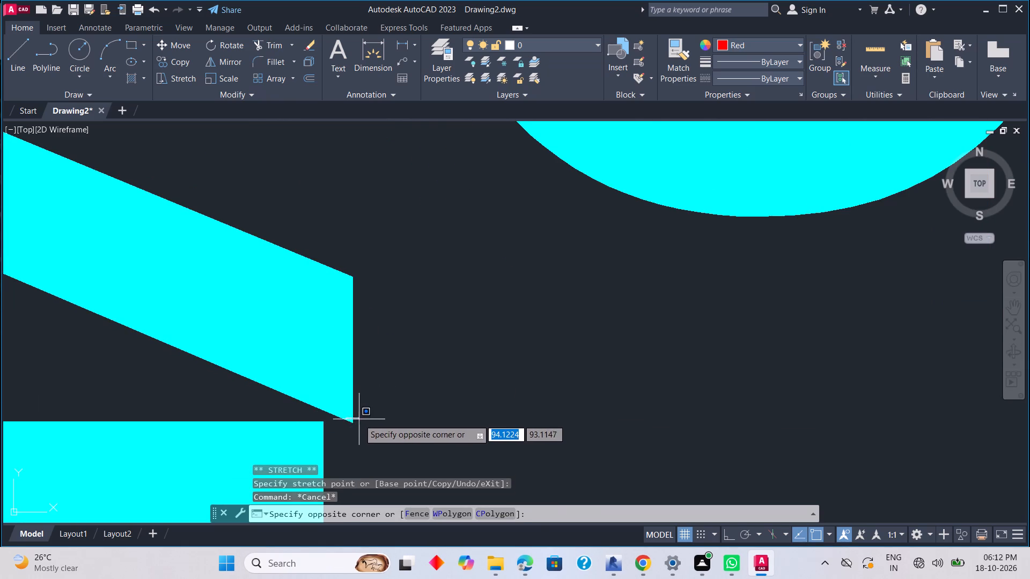
pyautogui.scroll(-4, 359, 419)
pyautogui.moveTo(372, 414); pyautogui.dragTo(499, 412, button='middle')
pyautogui.press('Escape')
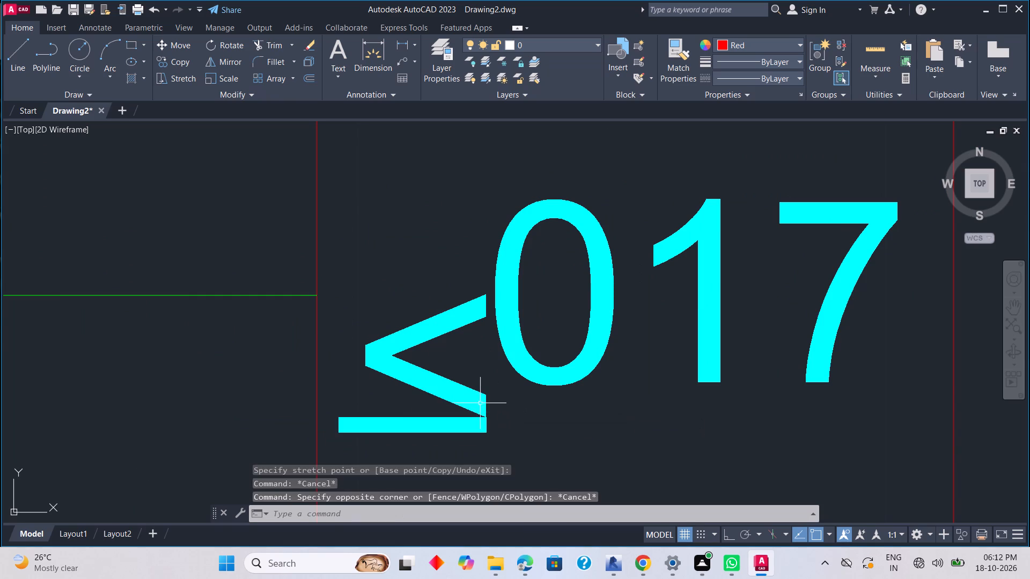
pyautogui.click(479, 392)
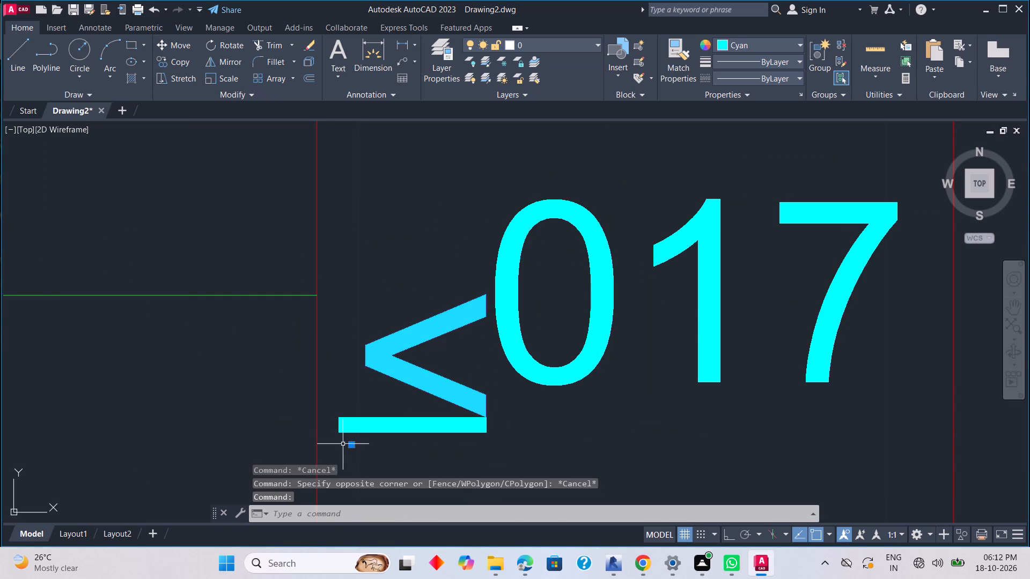
pyautogui.click(350, 445)
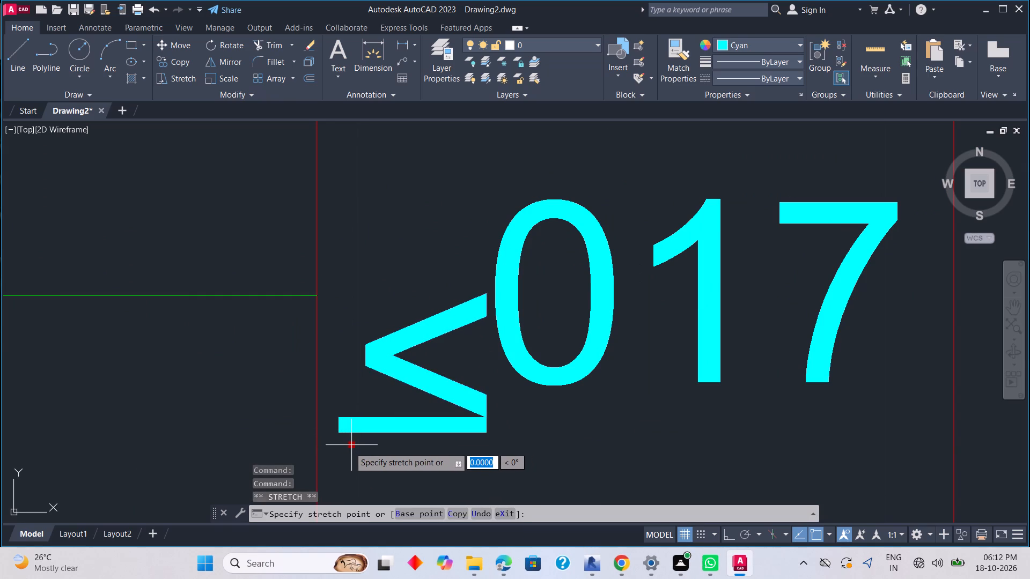
pyautogui.scroll(2, 349, 448)
pyautogui.moveTo(349, 448); pyautogui.dragTo(322, 452, button='middle')
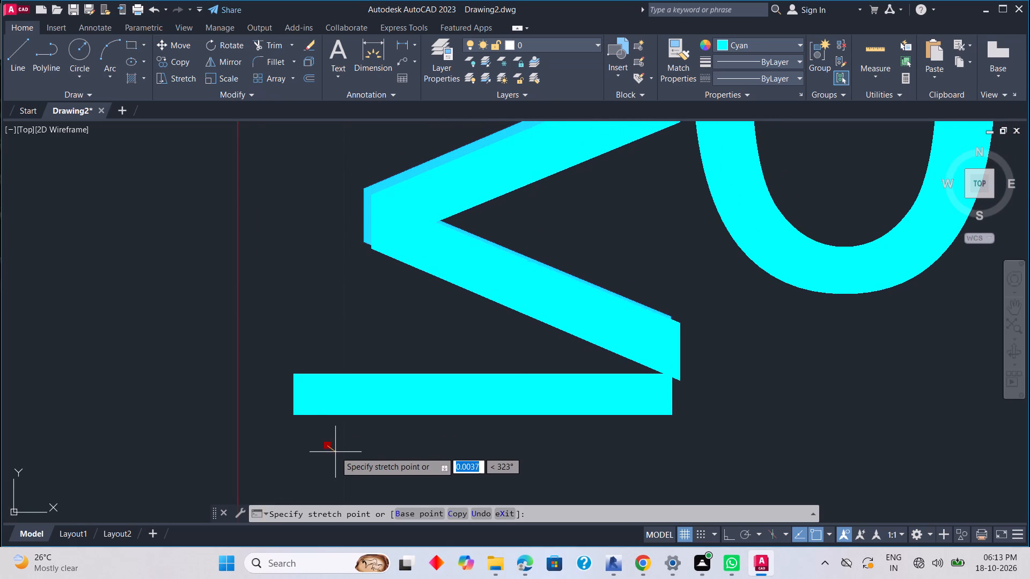
pyautogui.click(333, 447)
pyautogui.press('Escape')
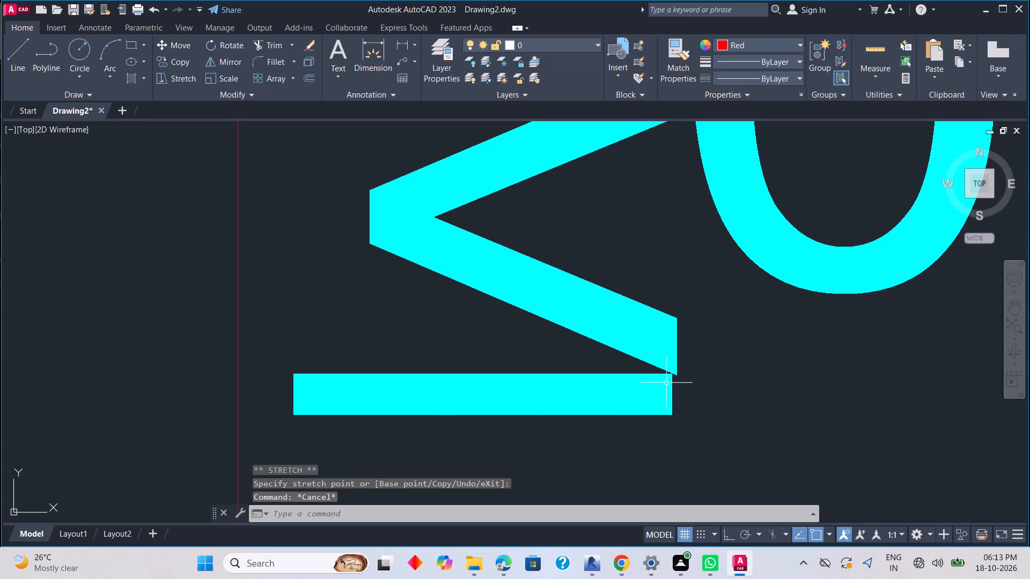
pyautogui.click(678, 375)
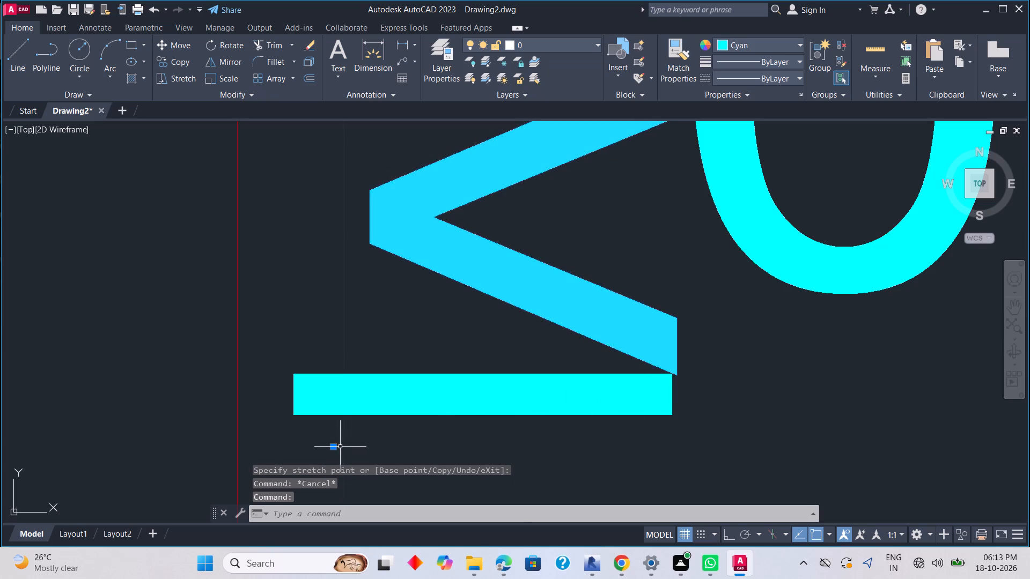
pyautogui.click(333, 448)
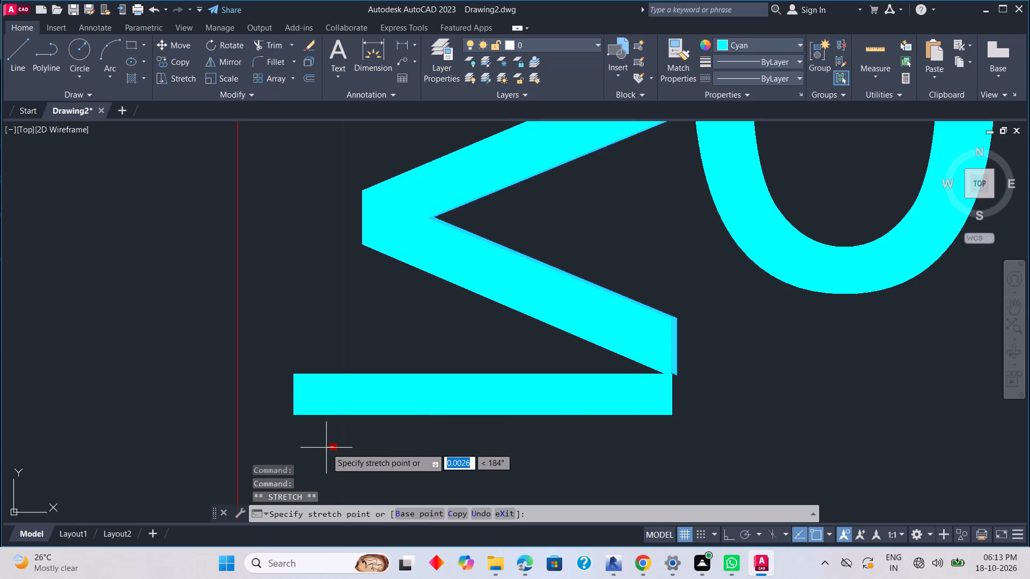
pyautogui.click(327, 448)
pyautogui.press('Escape')
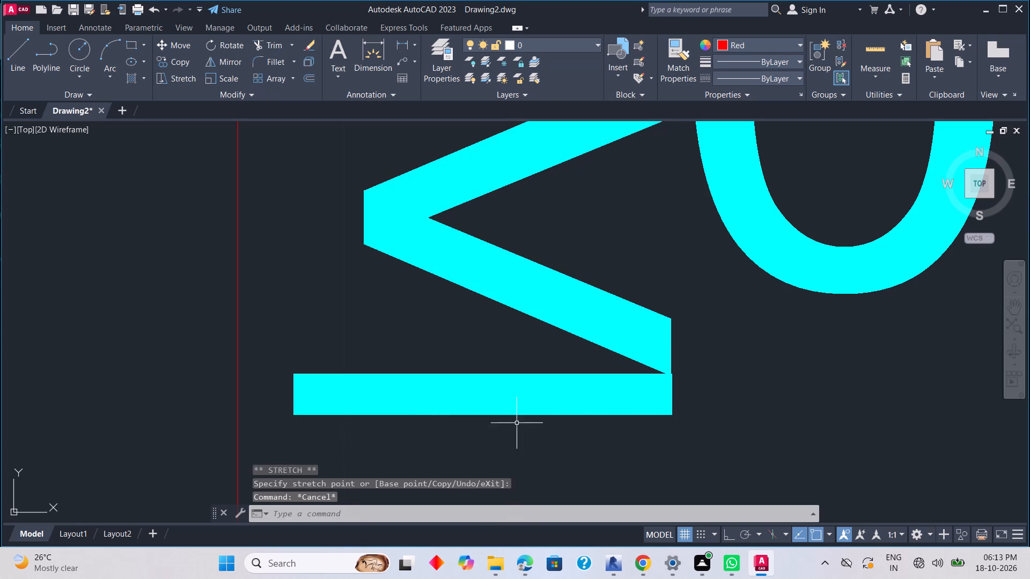
# Review the whole diagram, examining the labelled blocks and the wiring around the eight-input multiplexer.
pyautogui.scroll(-5, 643, 380)
pyautogui.moveTo(690, 380); pyautogui.dragTo(687, 380, button='middle')
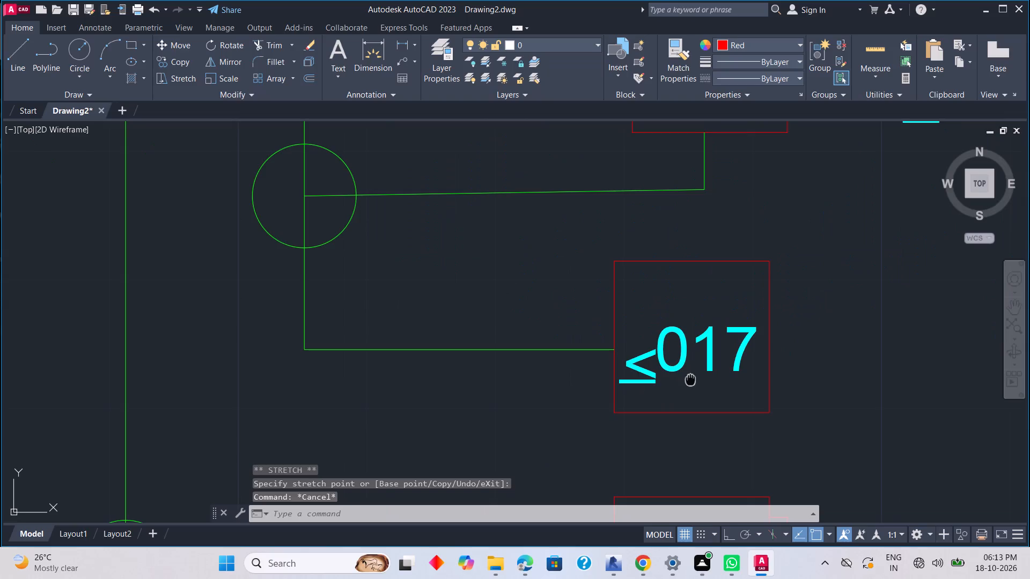
pyautogui.moveTo(687, 380); pyautogui.dragTo(537, 357, button='middle')
pyautogui.scroll(-3, 582, 348)
pyautogui.scroll(-1, 636, 385)
pyautogui.moveTo(636, 385); pyautogui.dragTo(579, 336, button='middle')
pyautogui.scroll(-2, 590, 334)
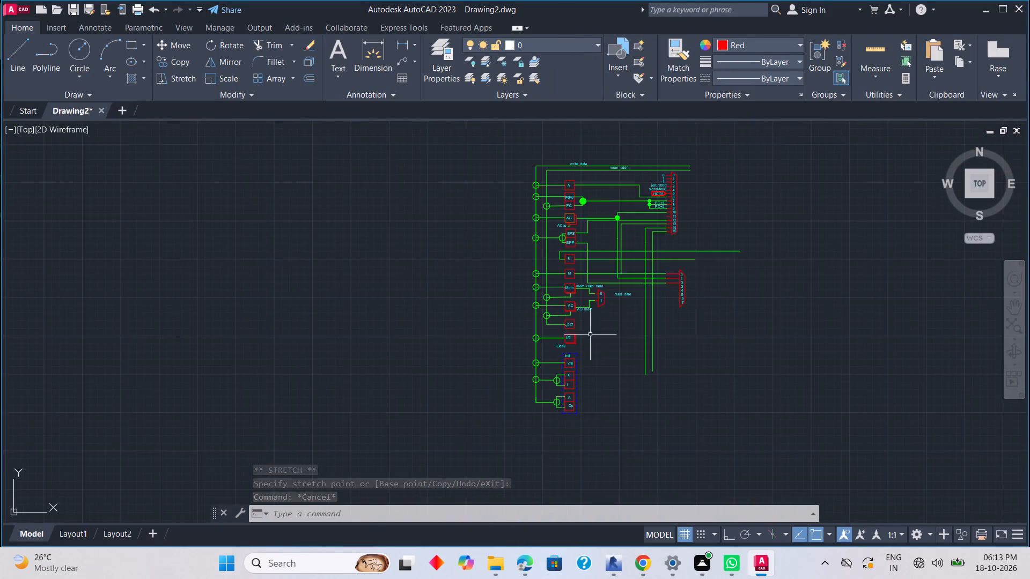
pyautogui.moveTo(607, 363); pyautogui.dragTo(560, 343, button='middle')
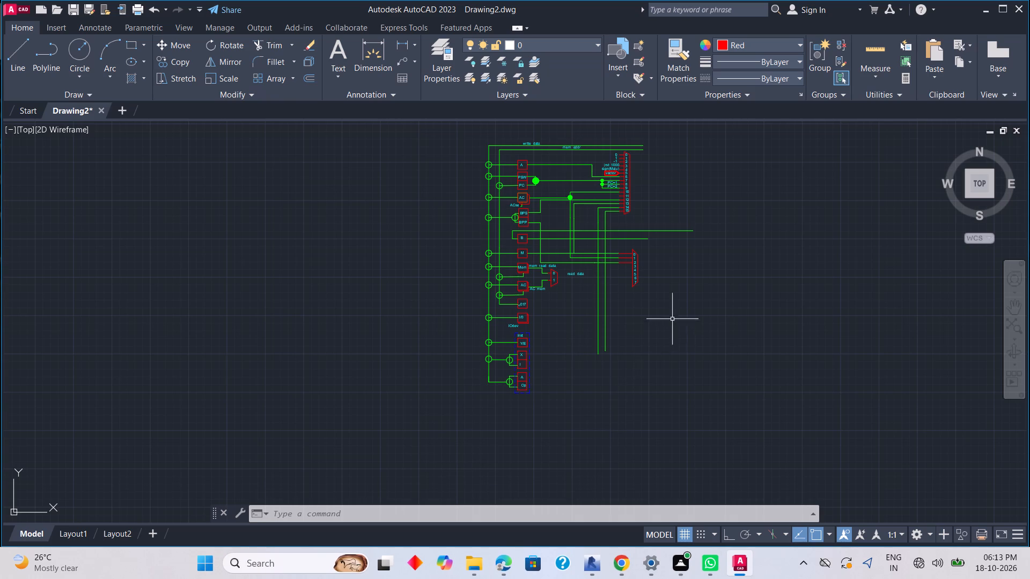
pyautogui.scroll(1, 671, 251)
pyautogui.moveTo(650, 245); pyautogui.dragTo(628, 254, button='middle')
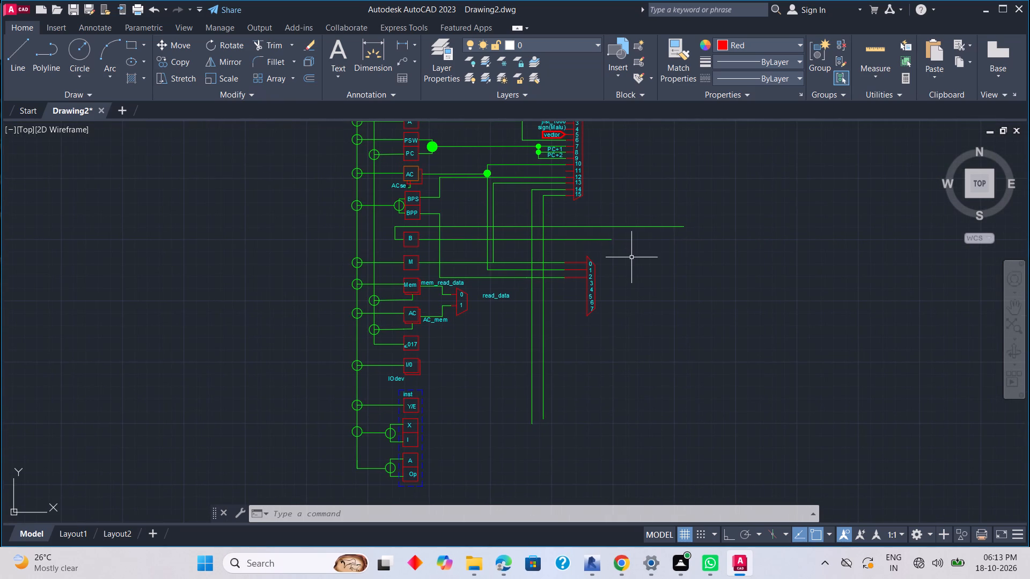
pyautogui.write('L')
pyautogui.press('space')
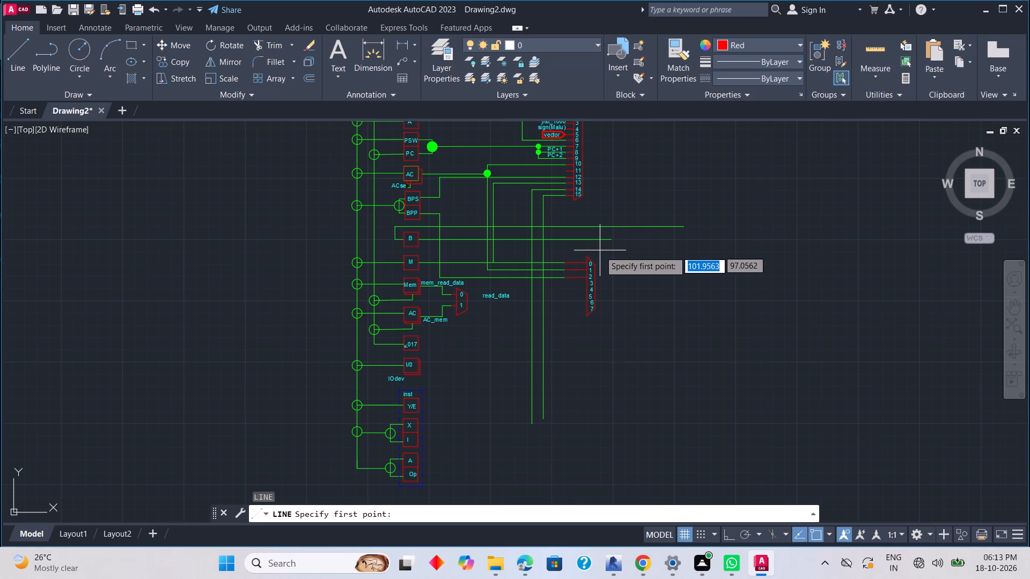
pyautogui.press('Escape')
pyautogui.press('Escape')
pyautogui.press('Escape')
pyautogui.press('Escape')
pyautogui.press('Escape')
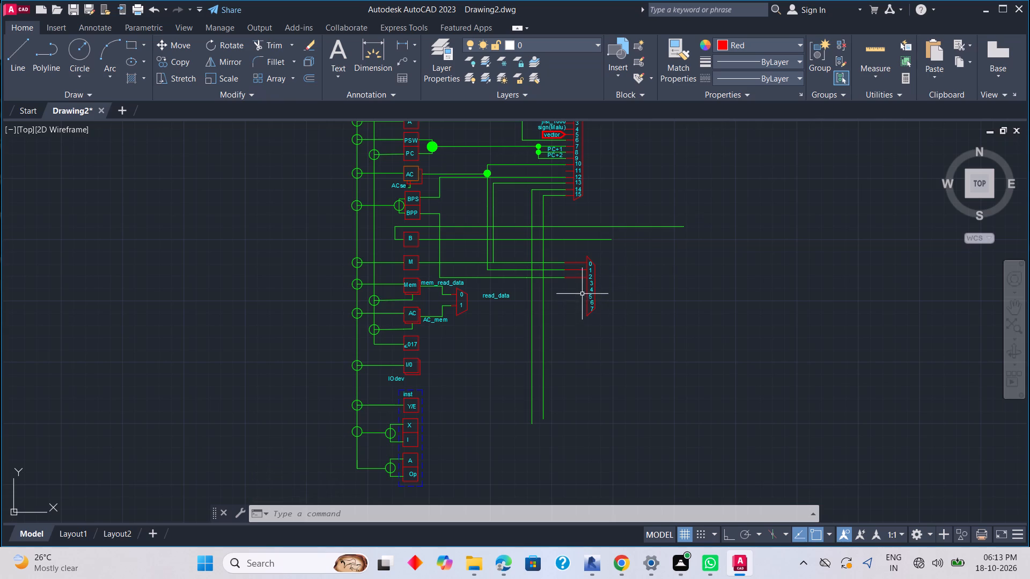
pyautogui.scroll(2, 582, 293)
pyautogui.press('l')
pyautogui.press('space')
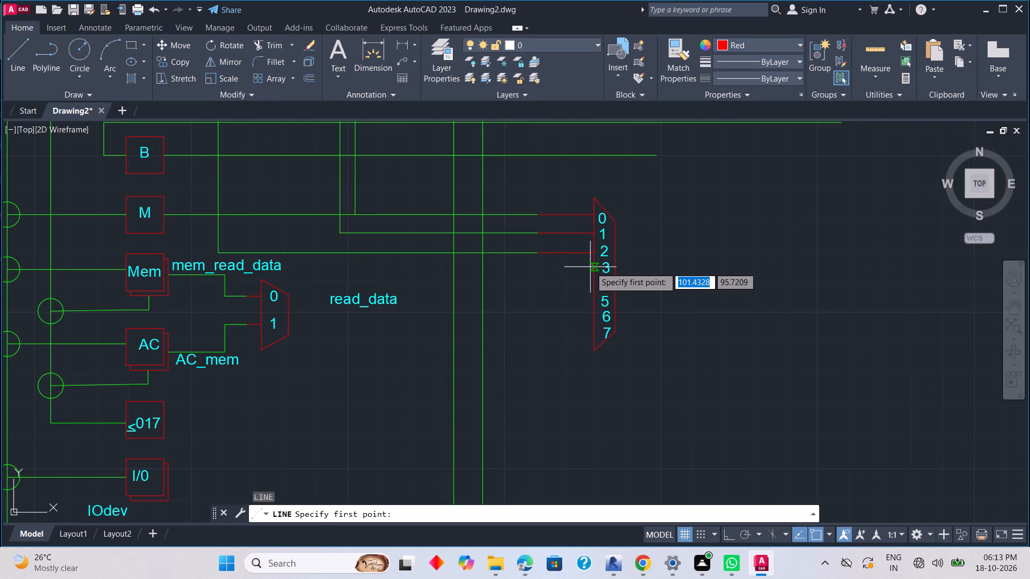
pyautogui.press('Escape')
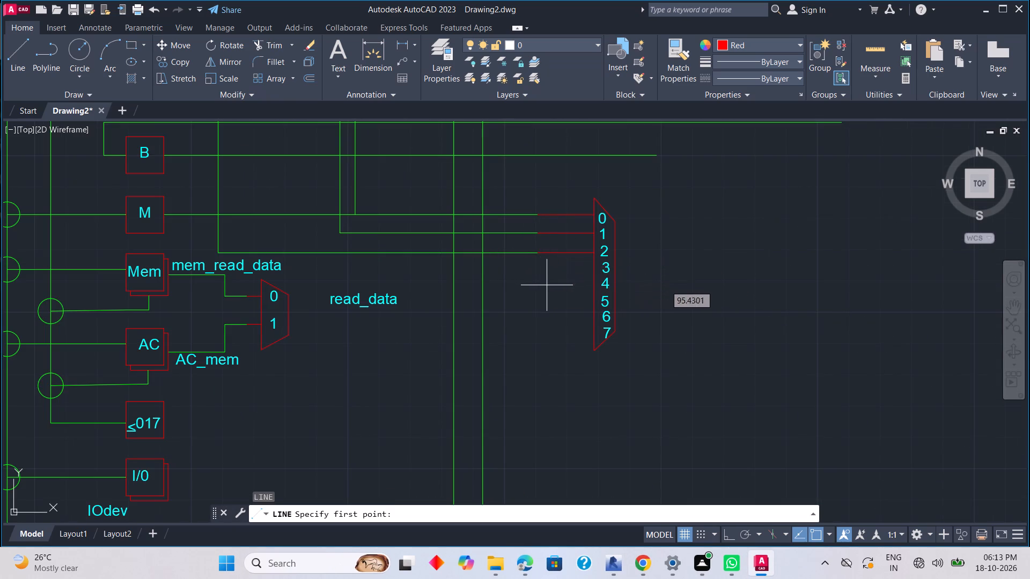
# Copy the red input 2 stub of the eight-input multiplexer down to inputs 3, 4, 5, 6 and 7.
pyautogui.click(564, 254)
pyautogui.rightClick(571, 297)
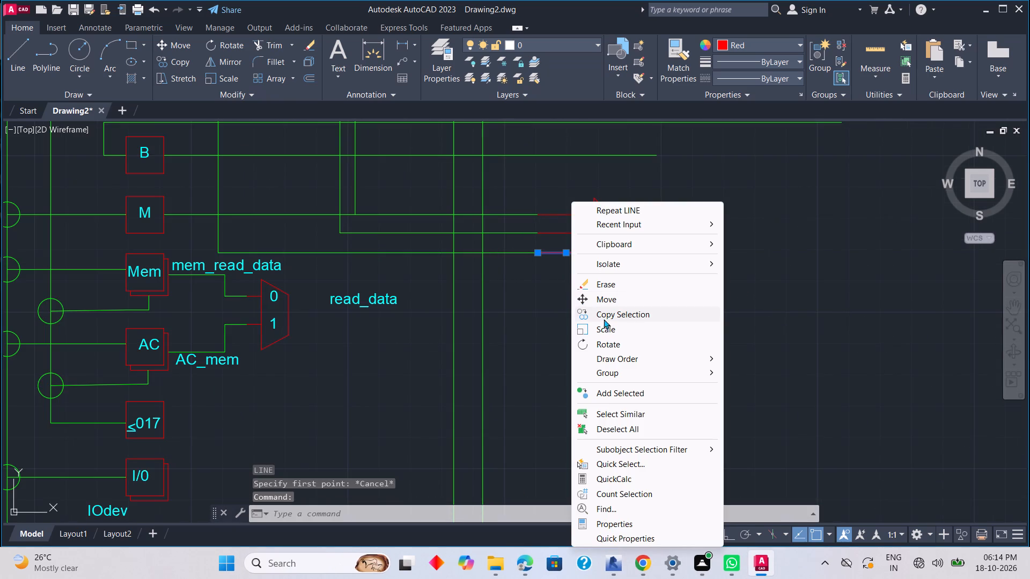
pyautogui.click(602, 312)
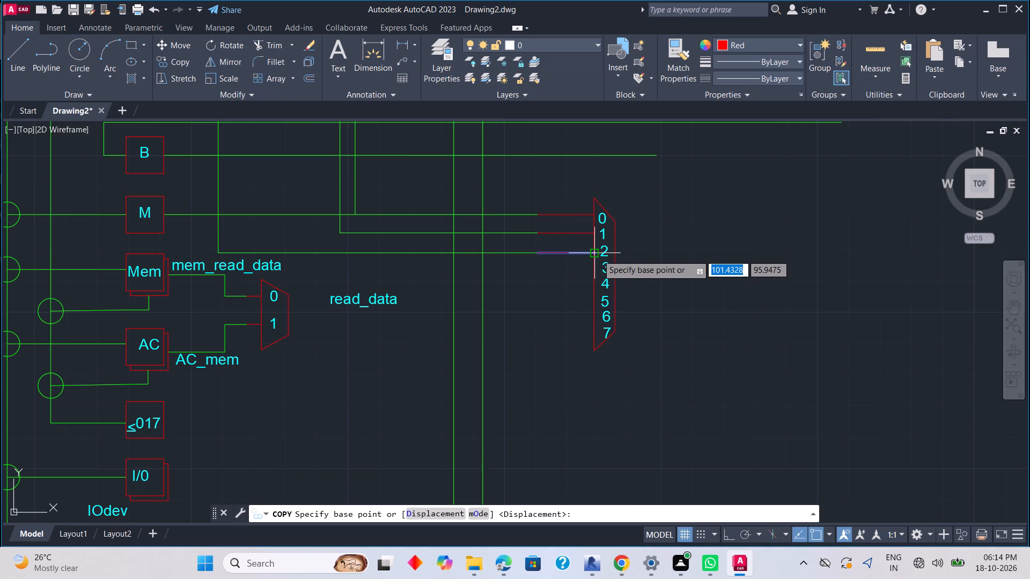
pyautogui.click(597, 255)
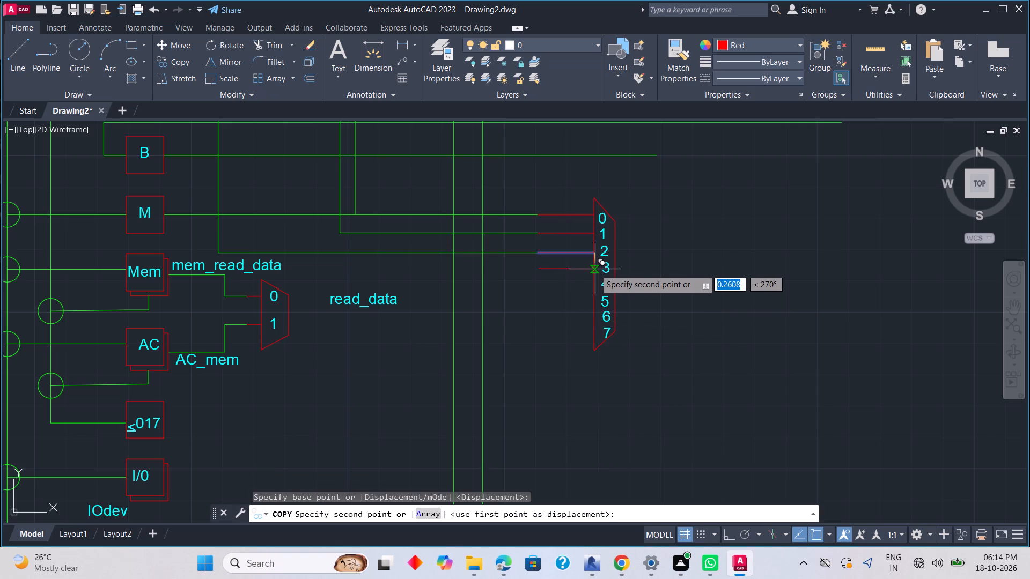
pyautogui.click(595, 269)
pyautogui.click(592, 287)
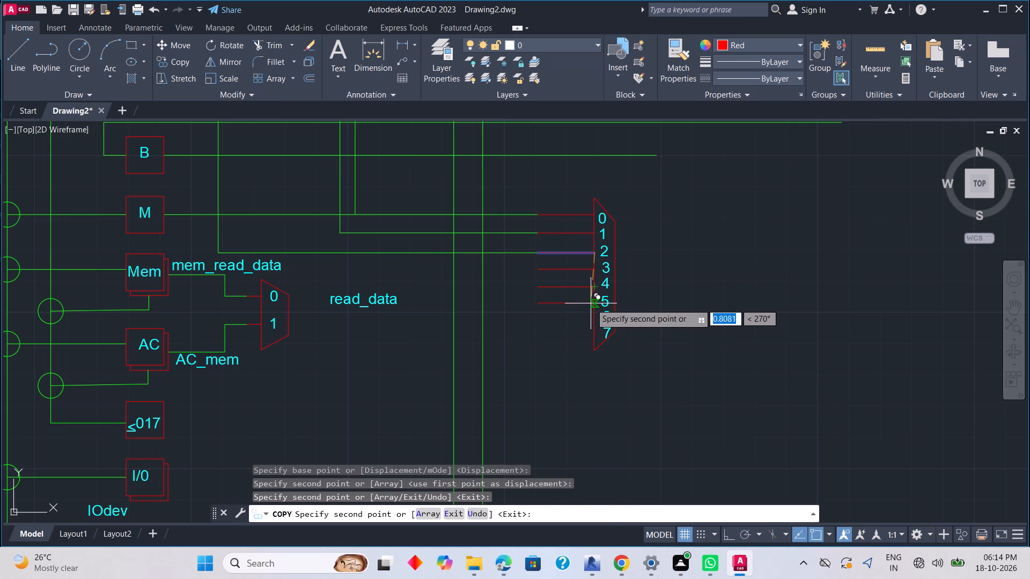
pyautogui.click(591, 303)
pyautogui.click(590, 321)
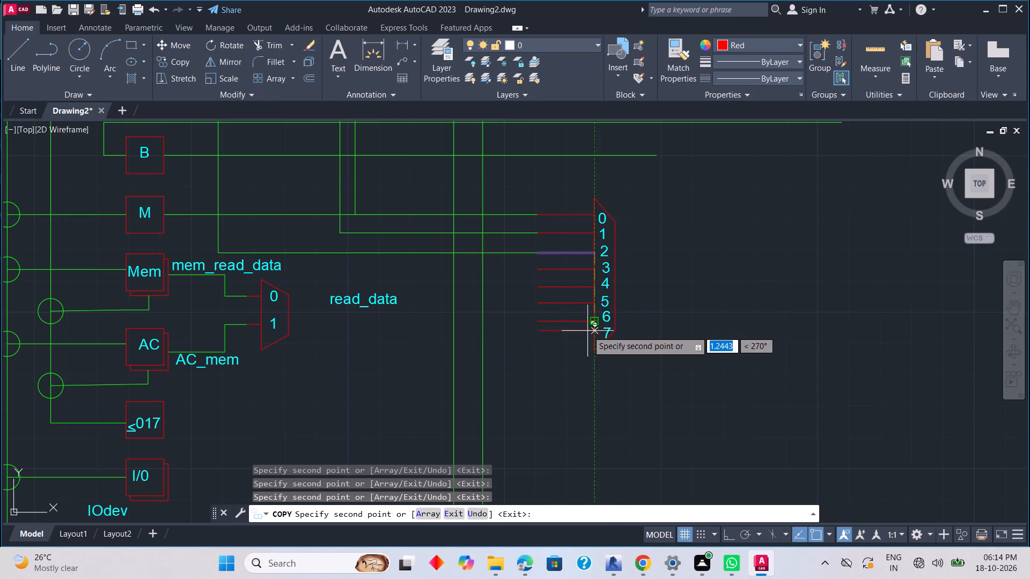
pyautogui.click(591, 338)
pyautogui.press('Escape')
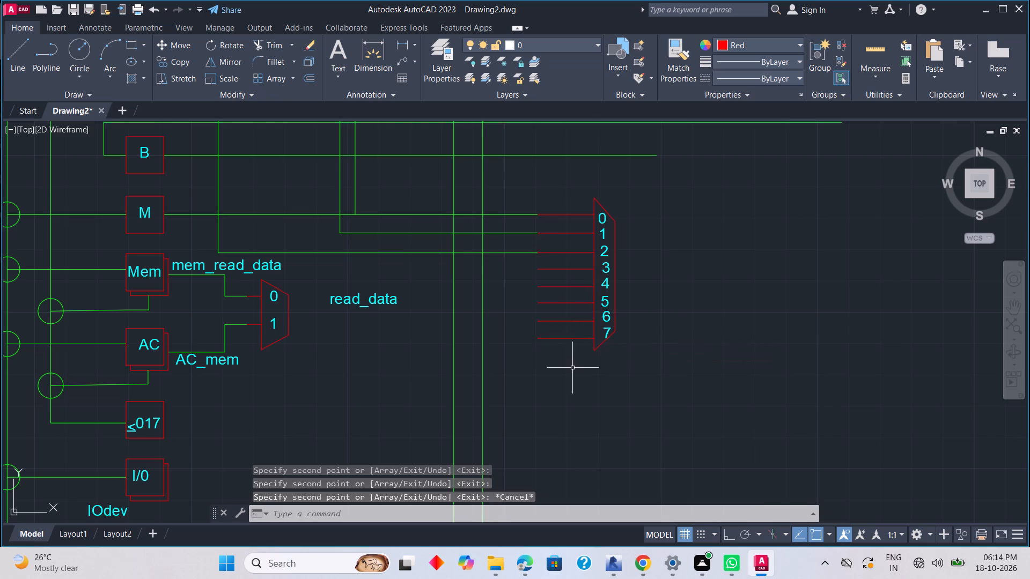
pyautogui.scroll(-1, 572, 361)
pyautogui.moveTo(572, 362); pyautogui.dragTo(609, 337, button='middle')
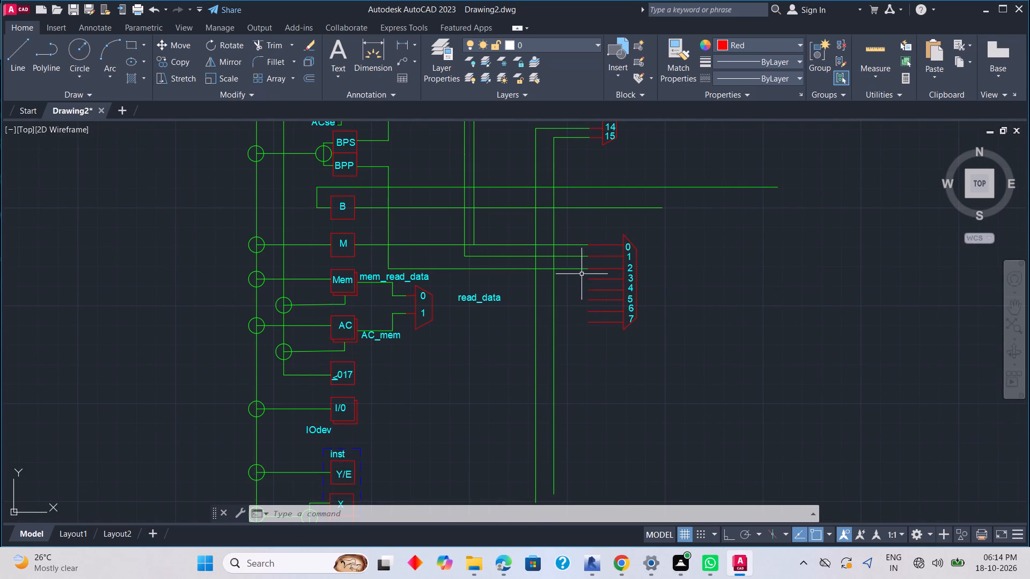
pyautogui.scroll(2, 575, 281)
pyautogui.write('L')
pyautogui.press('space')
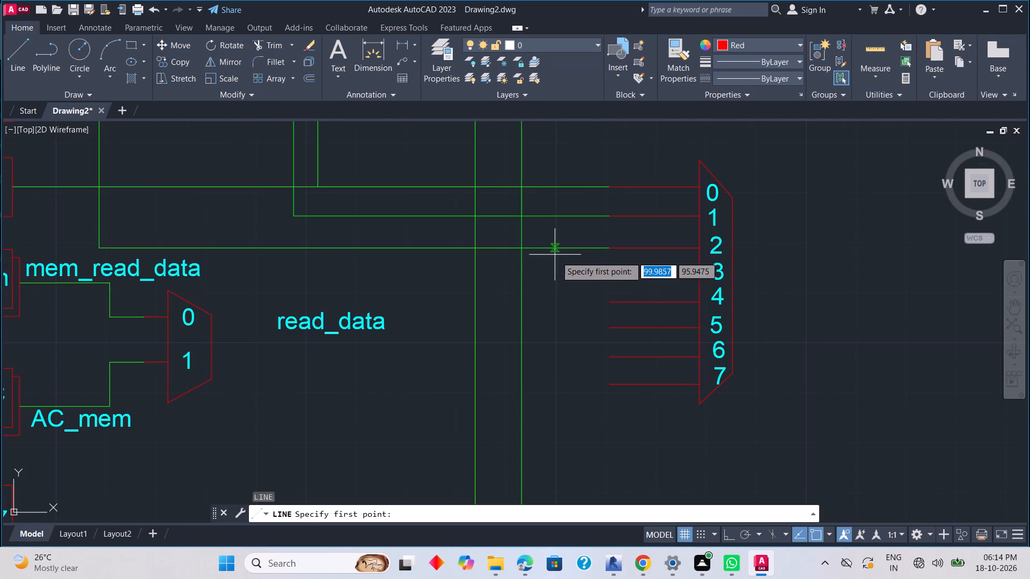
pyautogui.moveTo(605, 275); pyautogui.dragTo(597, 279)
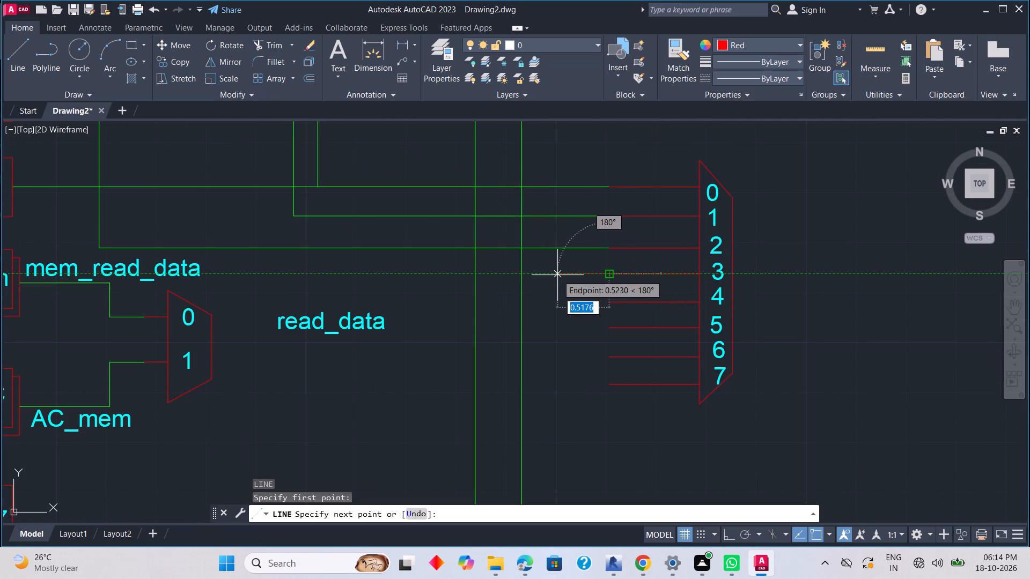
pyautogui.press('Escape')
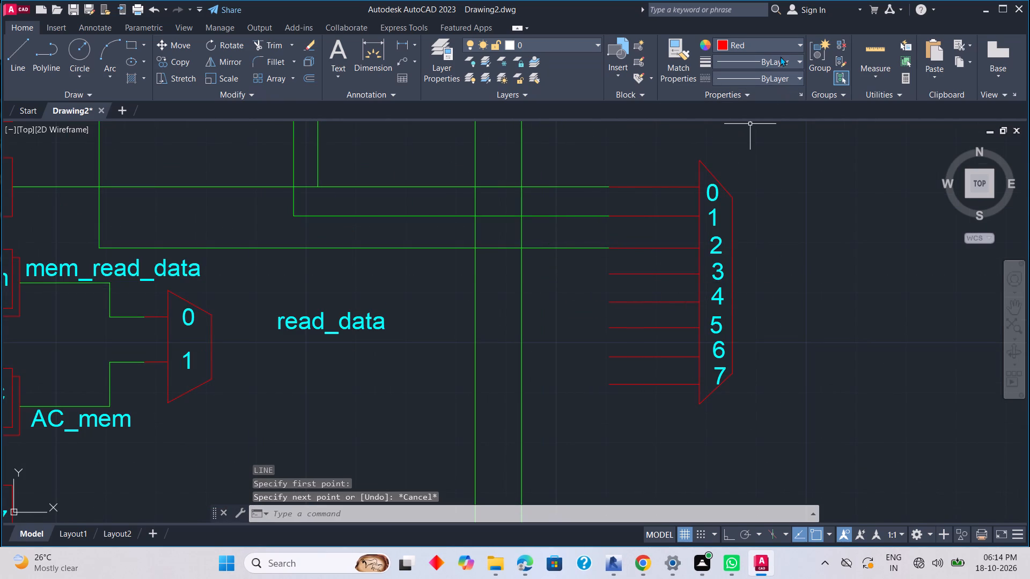
# Draw a green wire from the input 3 stub a short way left, then up to the input 2 wire.
pyautogui.click(785, 44)
pyautogui.click(746, 167)
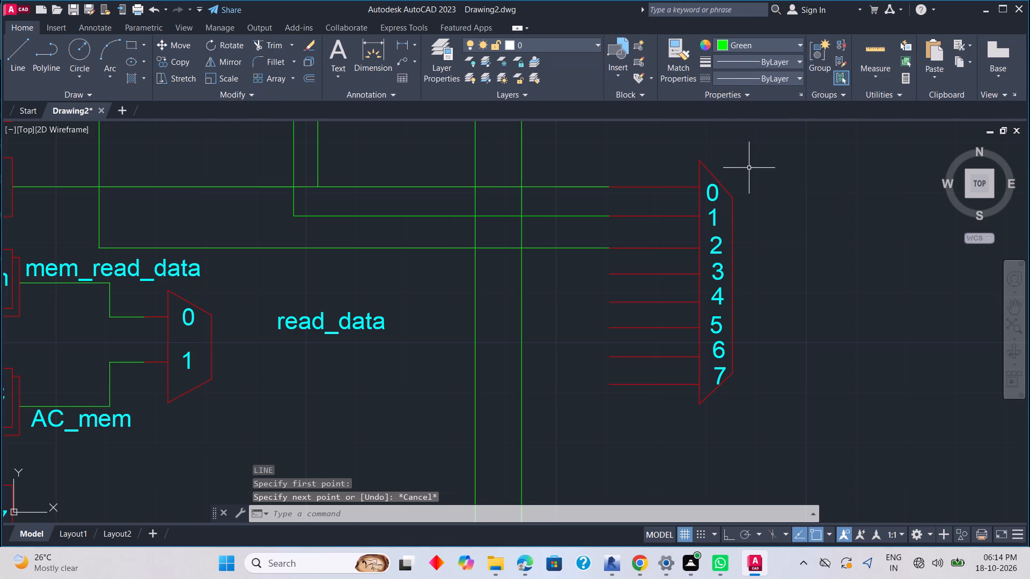
pyautogui.press('space')
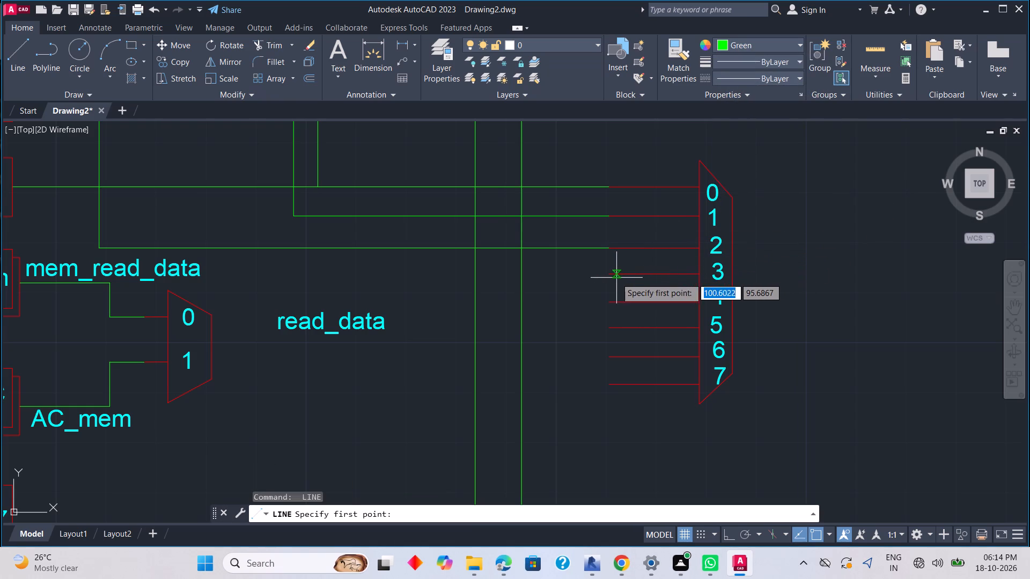
pyautogui.click(608, 275)
pyautogui.click(558, 279)
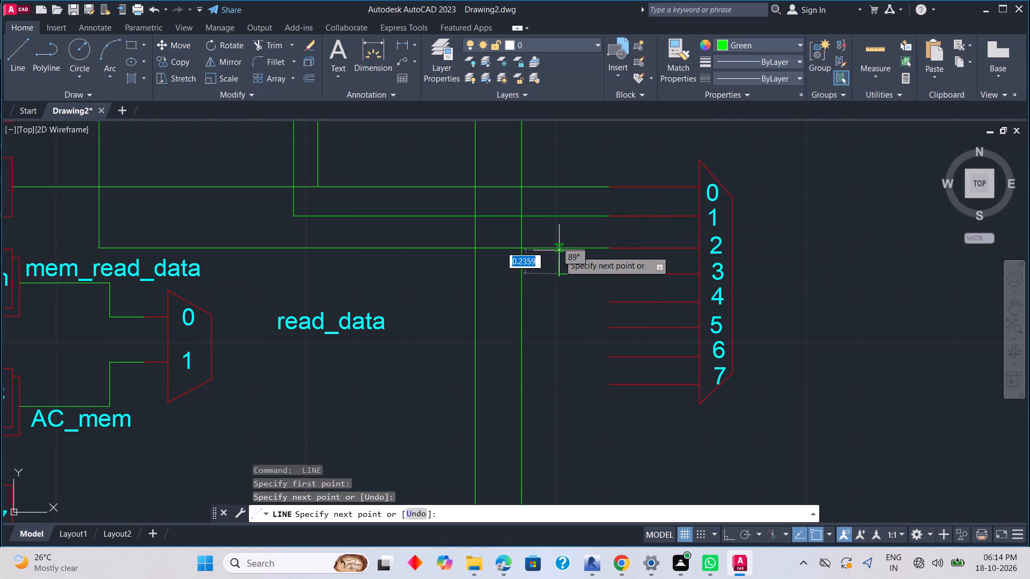
pyautogui.click(559, 250)
pyautogui.press('Escape')
# With Ortho on, draw a horizontal green wire from the input 4 stub leftward, ending just past the two long vertical wires.
pyautogui.scroll(-2, 565, 316)
pyautogui.moveTo(565, 316); pyautogui.dragTo(573, 261, button='middle')
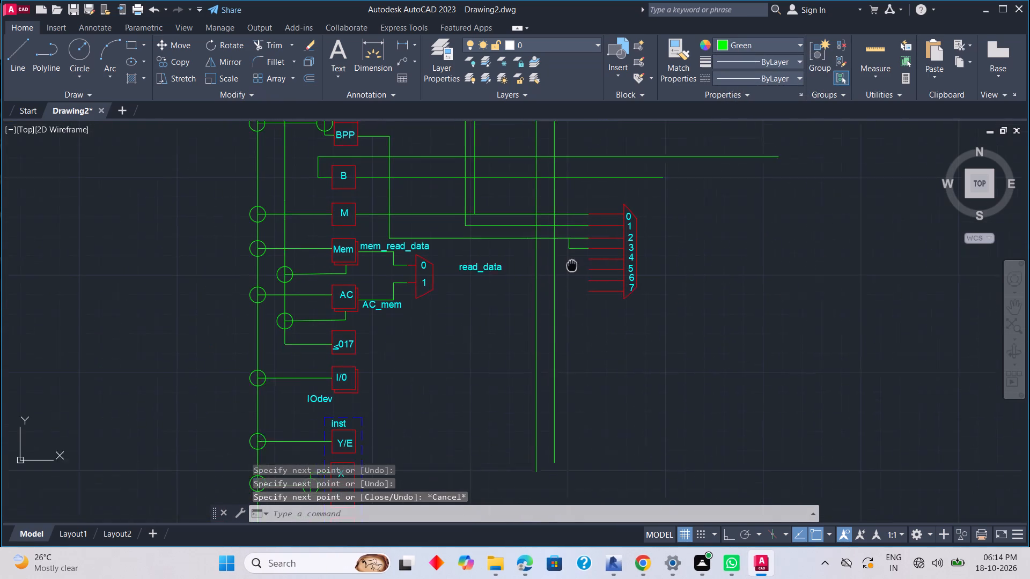
pyautogui.moveTo(573, 261); pyautogui.dragTo(581, 243, button='middle')
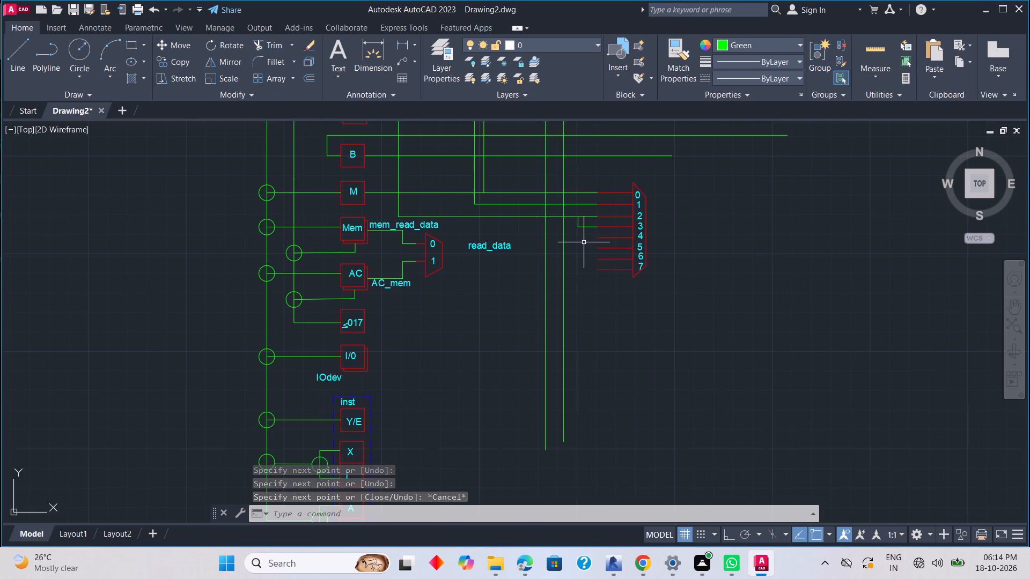
pyautogui.press('space')
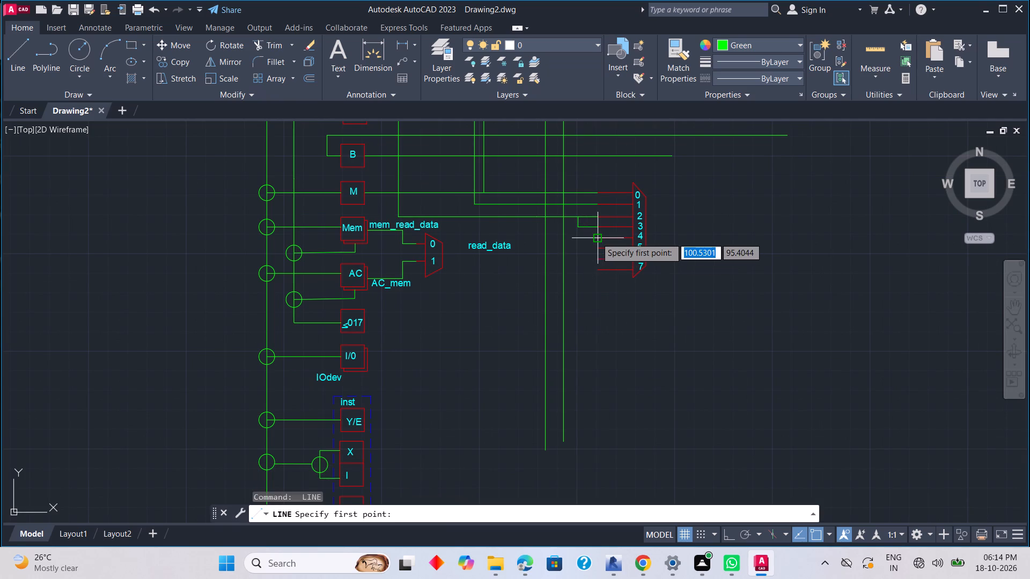
pyautogui.click(596, 237)
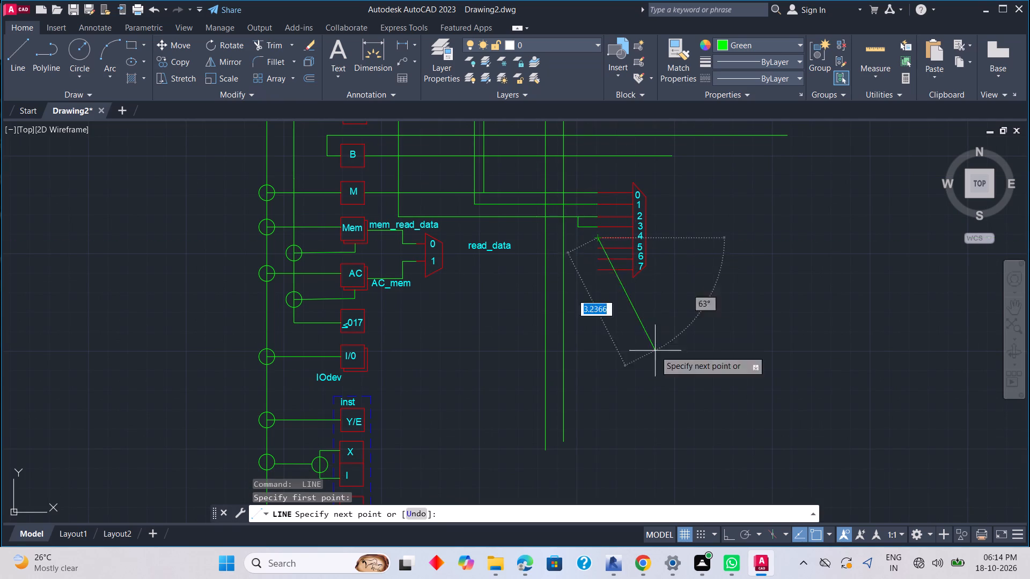
pyautogui.click(724, 528)
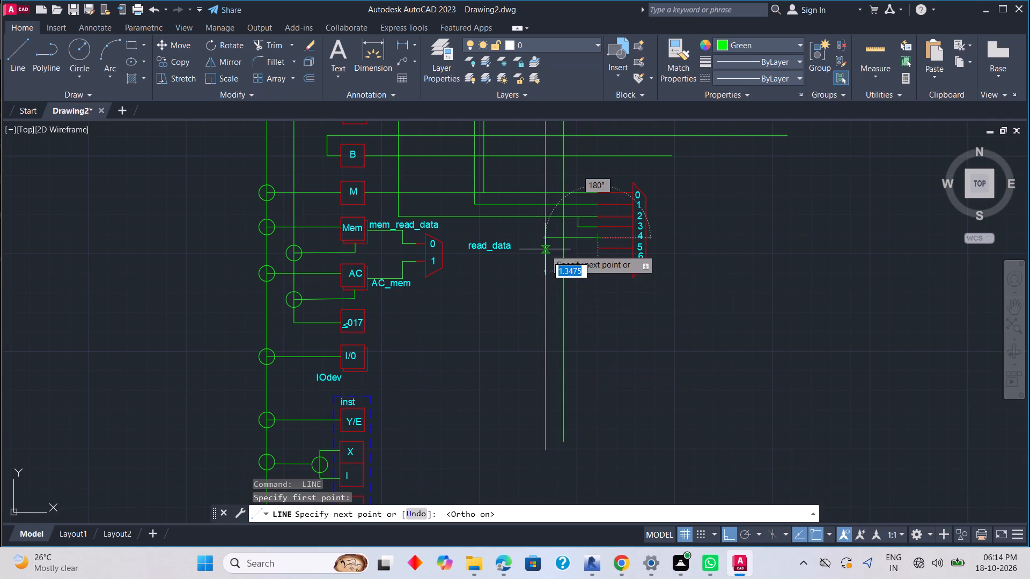
pyautogui.scroll(3, 549, 236)
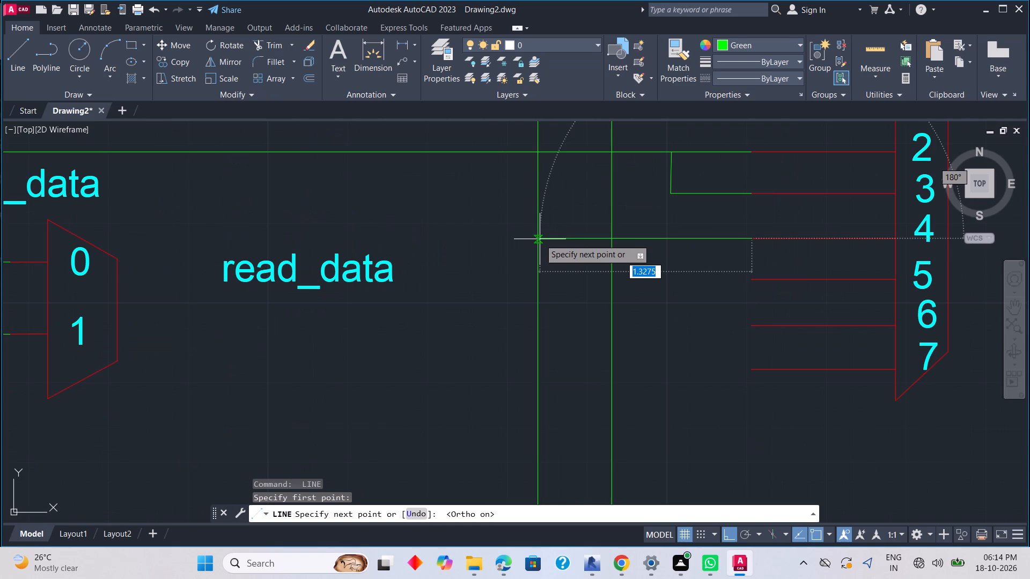
pyautogui.click(523, 238)
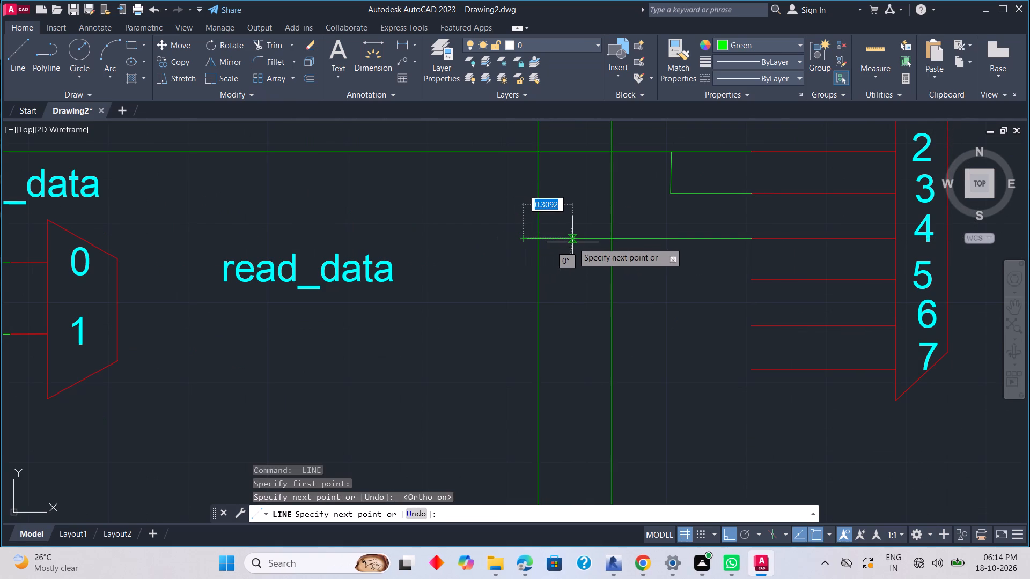
pyautogui.press('Escape')
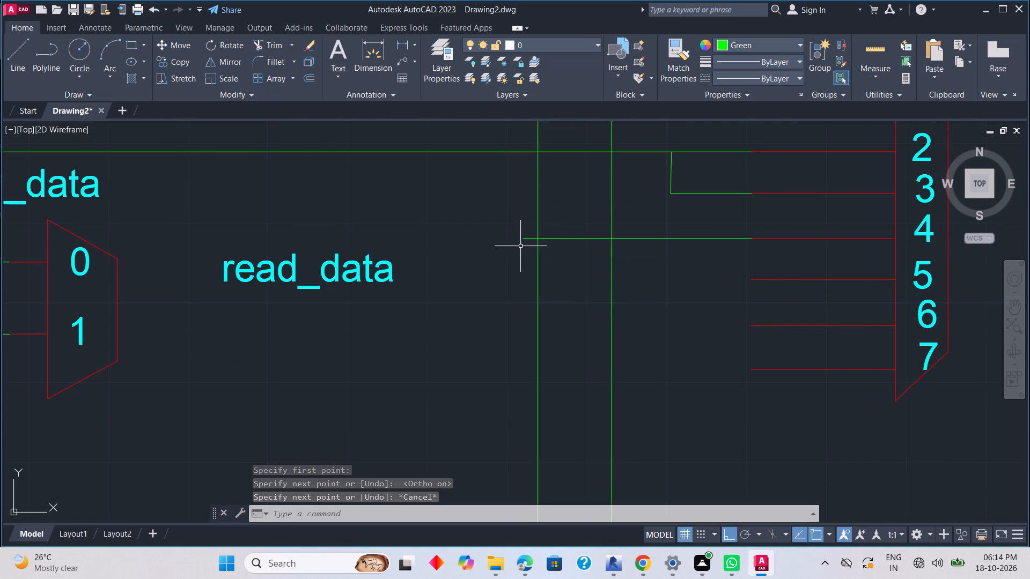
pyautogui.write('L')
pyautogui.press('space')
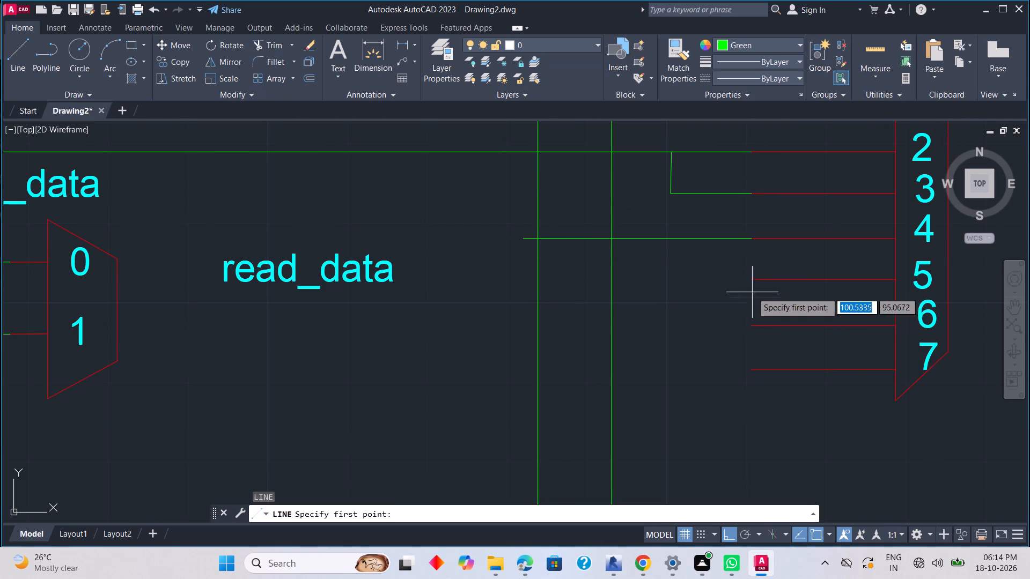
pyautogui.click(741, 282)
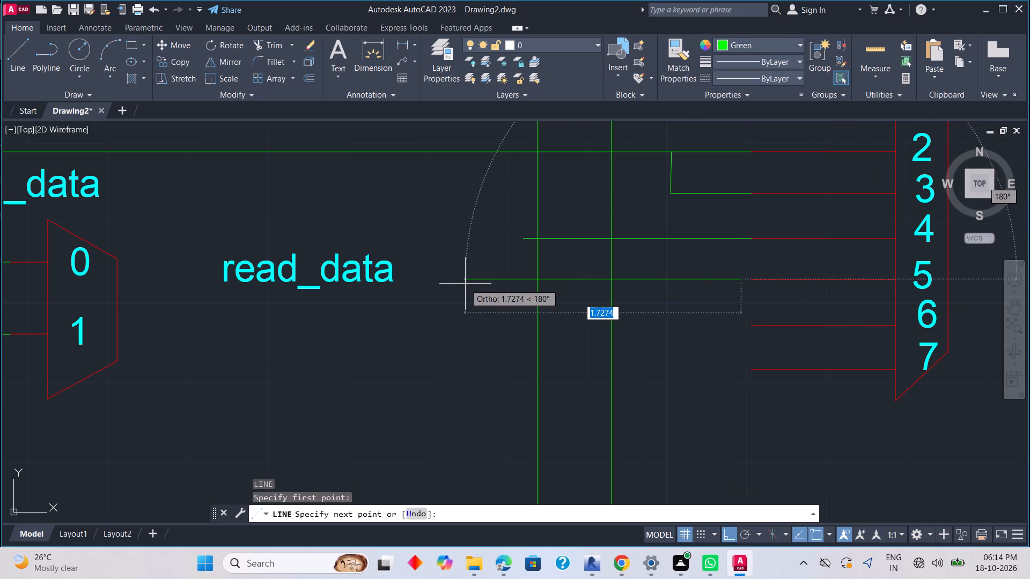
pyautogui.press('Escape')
# Draw a horizontal green wire from the input 5 stub leftward through the read_data label, ending just short of the two-input multiplexer.
pyautogui.press('space')
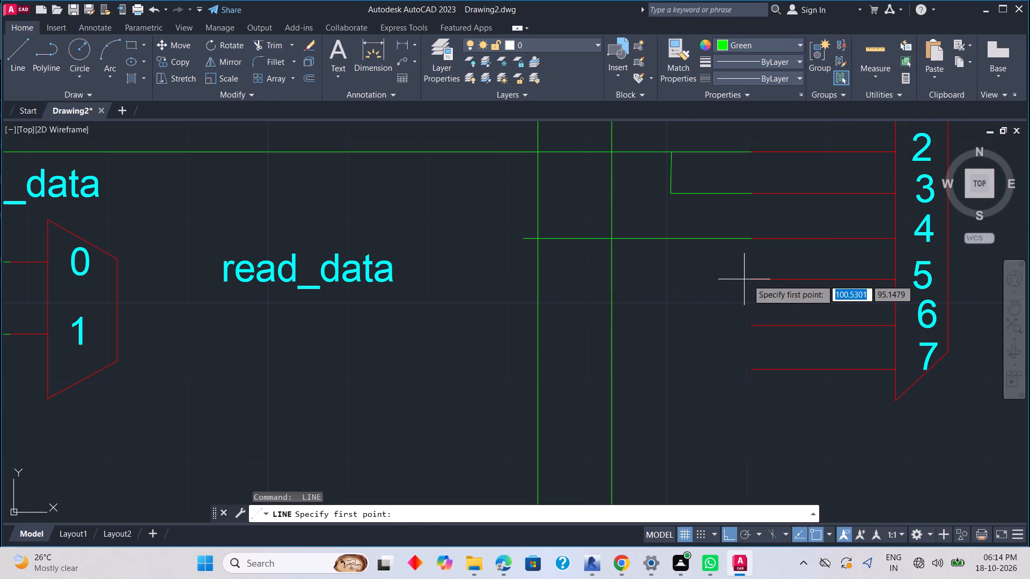
pyautogui.moveTo(751, 279); pyautogui.dragTo(743, 283)
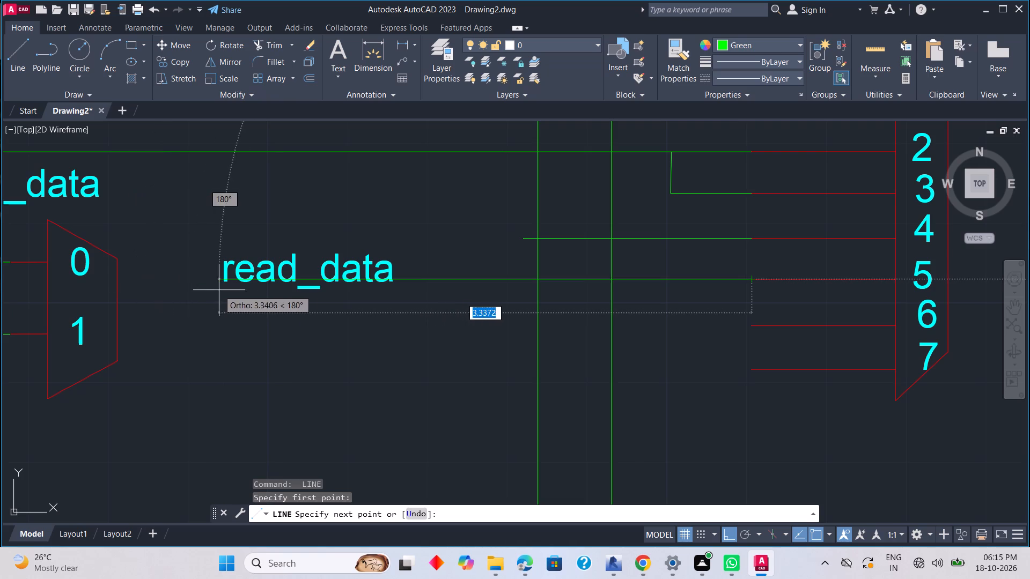
pyautogui.moveTo(664, 360); pyautogui.dragTo(628, 421, button='middle')
pyautogui.scroll(-1, 651, 384)
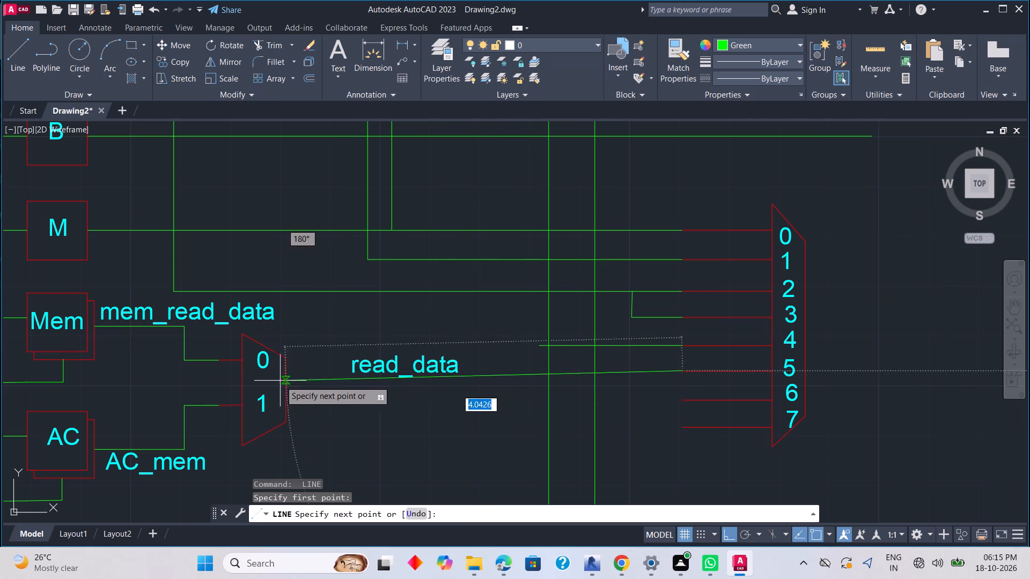
pyautogui.scroll(3, 284, 380)
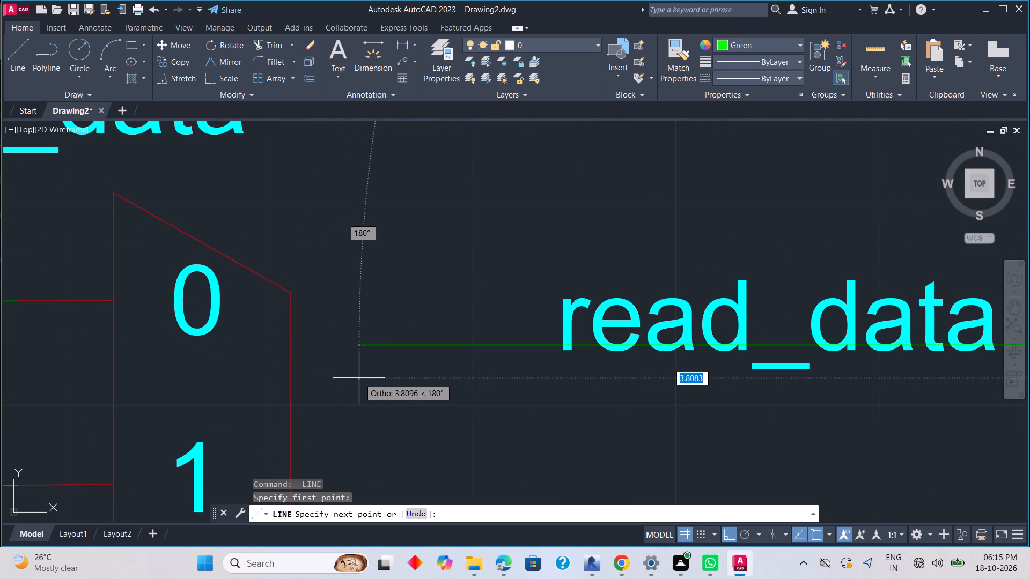
pyautogui.click(381, 381)
pyautogui.press('`')
pyautogui.press('Escape')
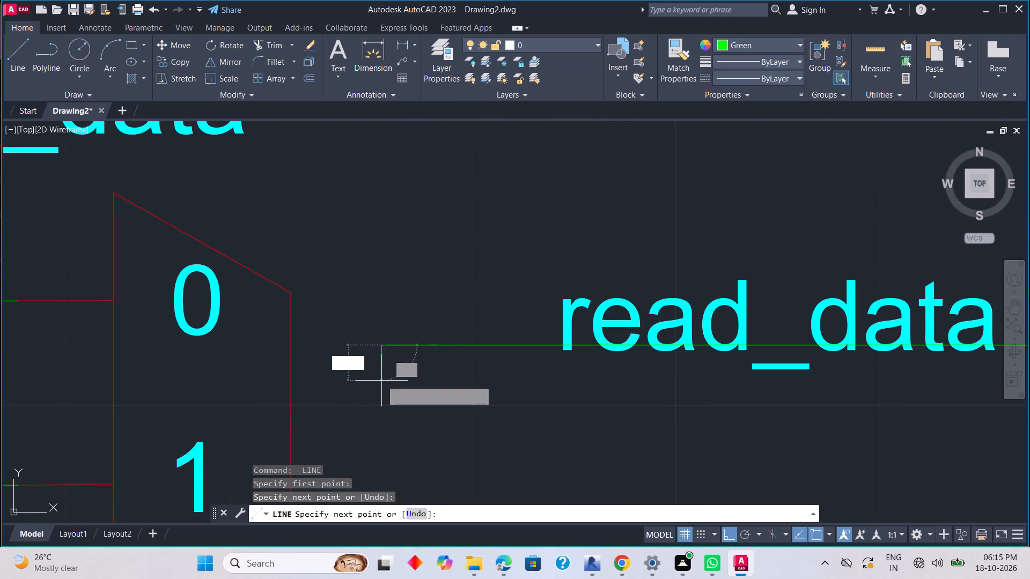
pyautogui.press('Escape')
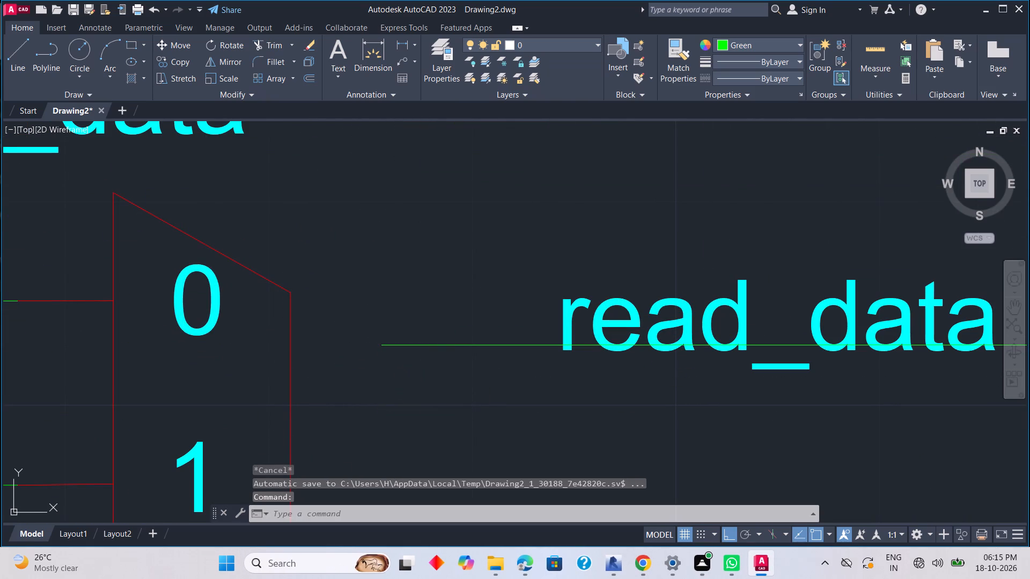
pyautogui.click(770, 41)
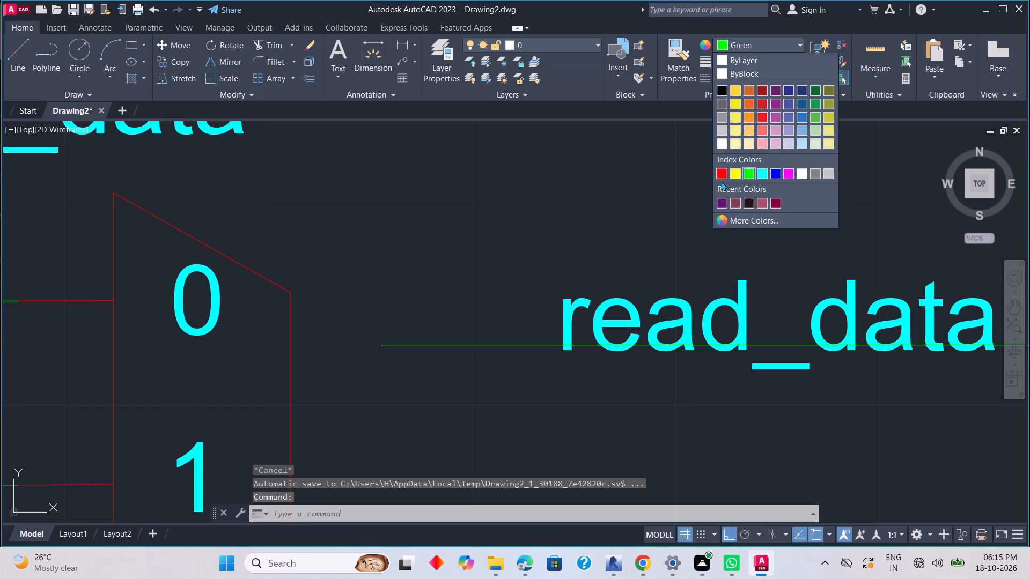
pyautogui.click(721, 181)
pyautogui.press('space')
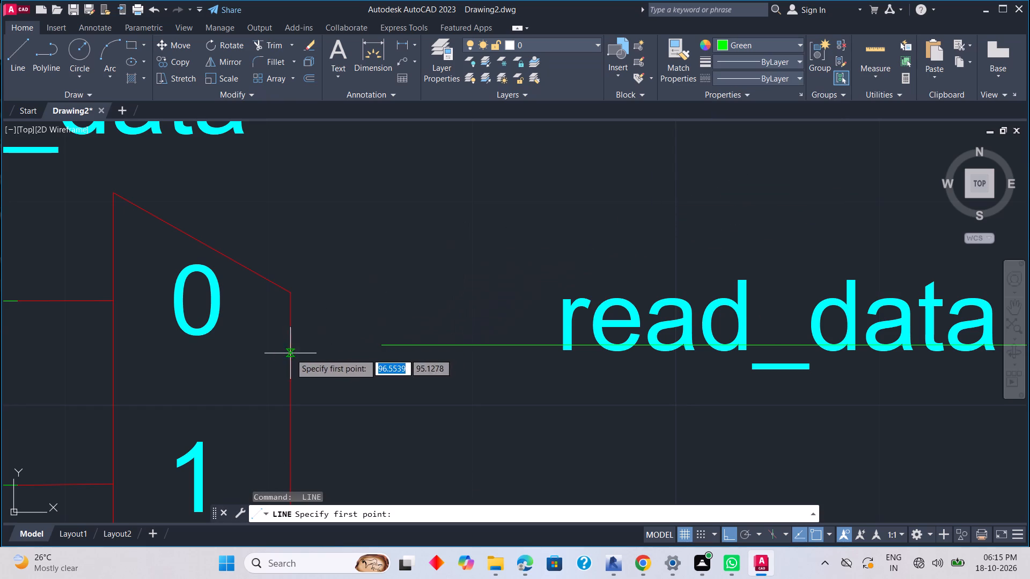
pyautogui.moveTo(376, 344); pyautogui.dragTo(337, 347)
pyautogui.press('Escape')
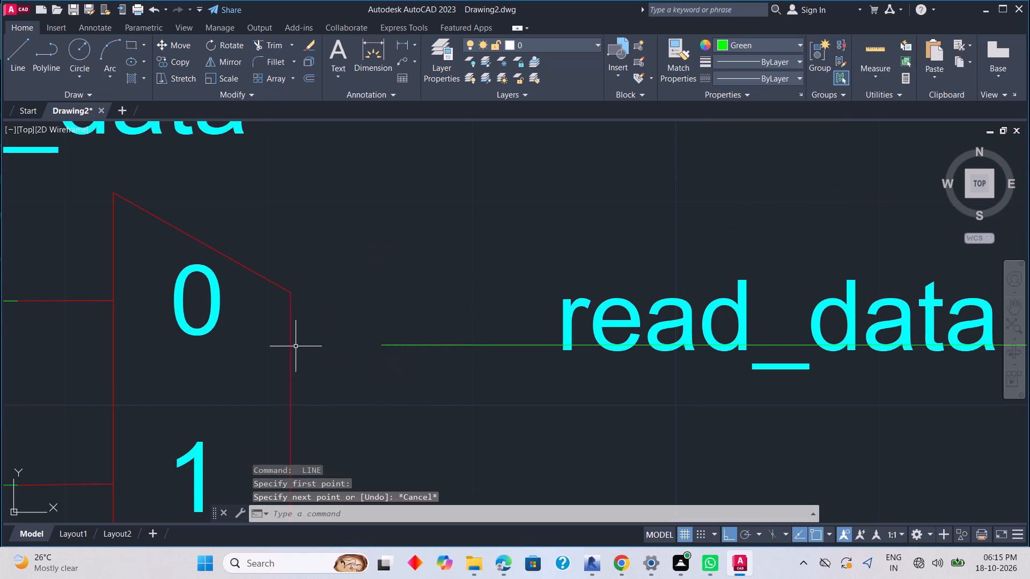
# Set the colour to red and draw a short stub from the read_data wire's free end to the two-input multiplexer's output edge.
pyautogui.click(725, 43)
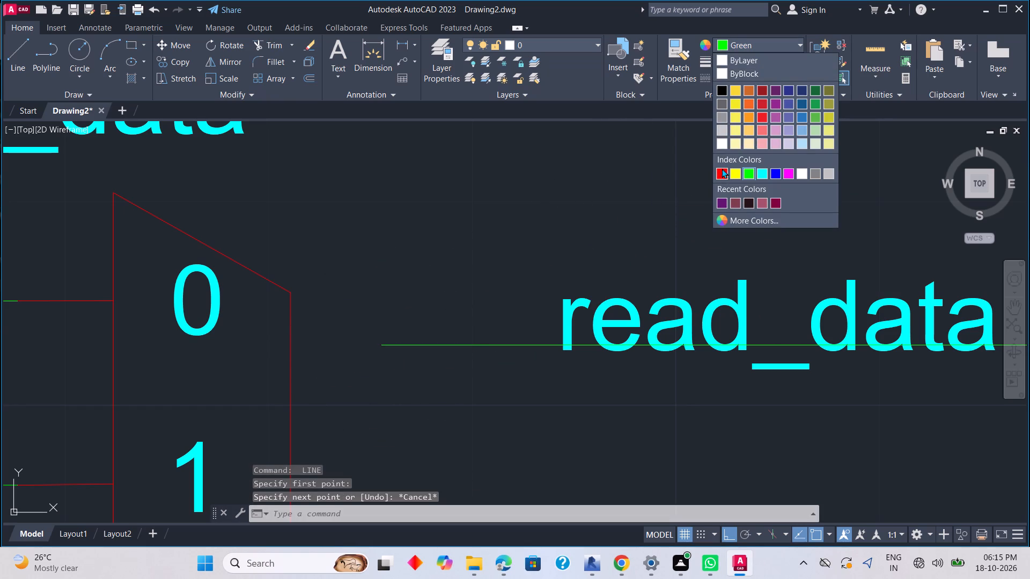
pyautogui.click(722, 172)
pyautogui.press('space')
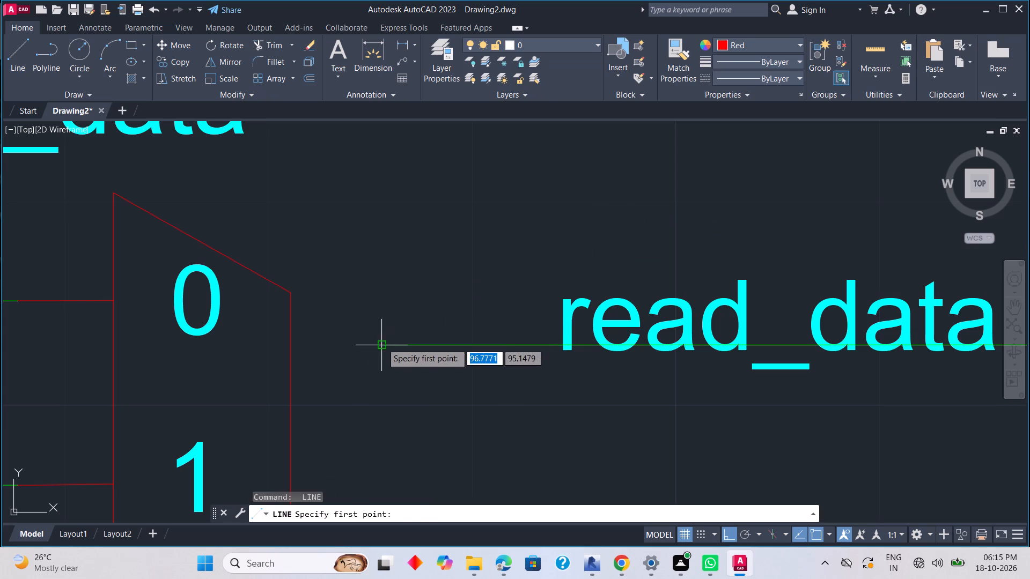
pyautogui.moveTo(383, 344); pyautogui.dragTo(363, 344)
pyautogui.scroll(2, 287, 347)
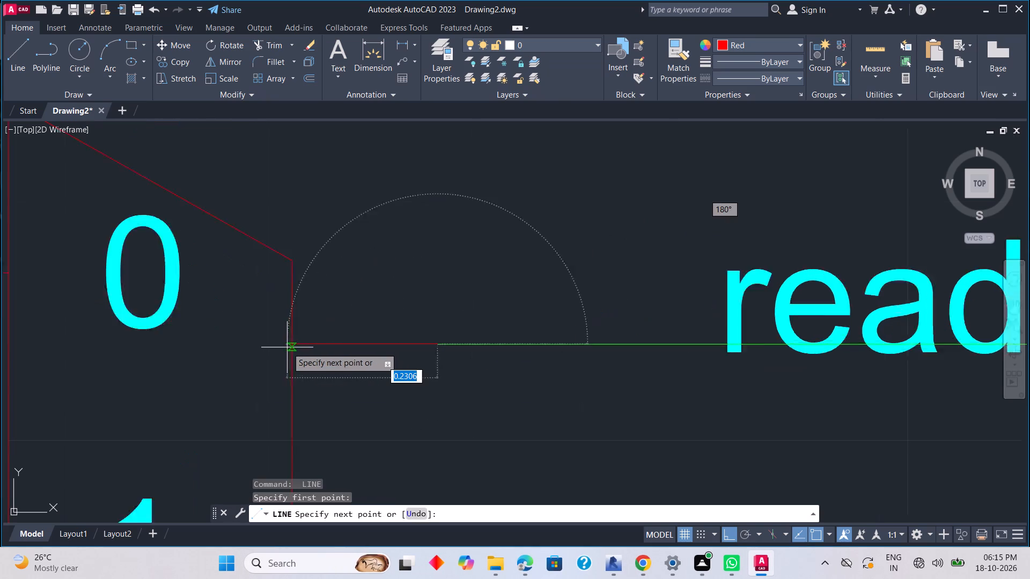
pyautogui.click(289, 339)
pyautogui.press('Escape')
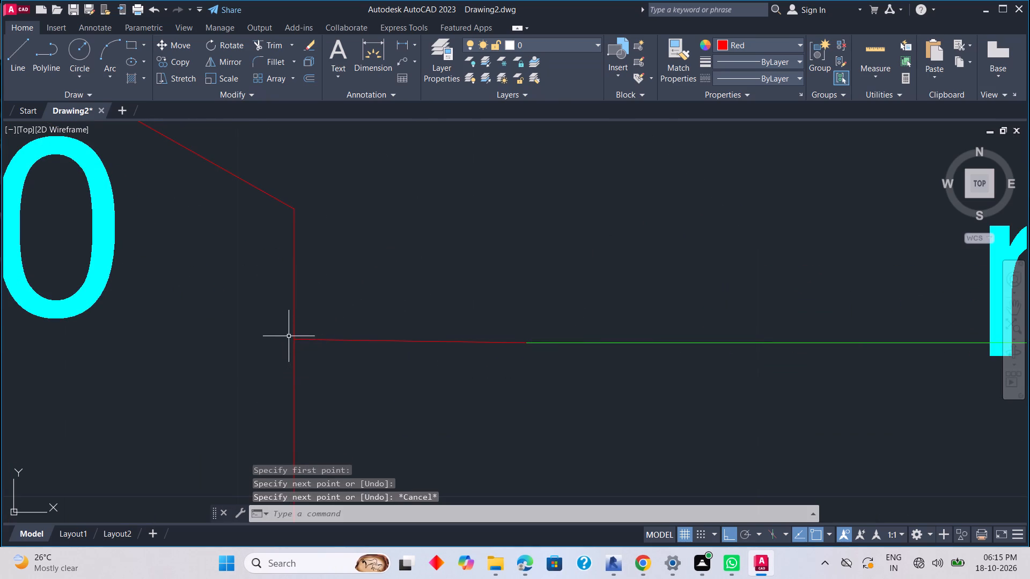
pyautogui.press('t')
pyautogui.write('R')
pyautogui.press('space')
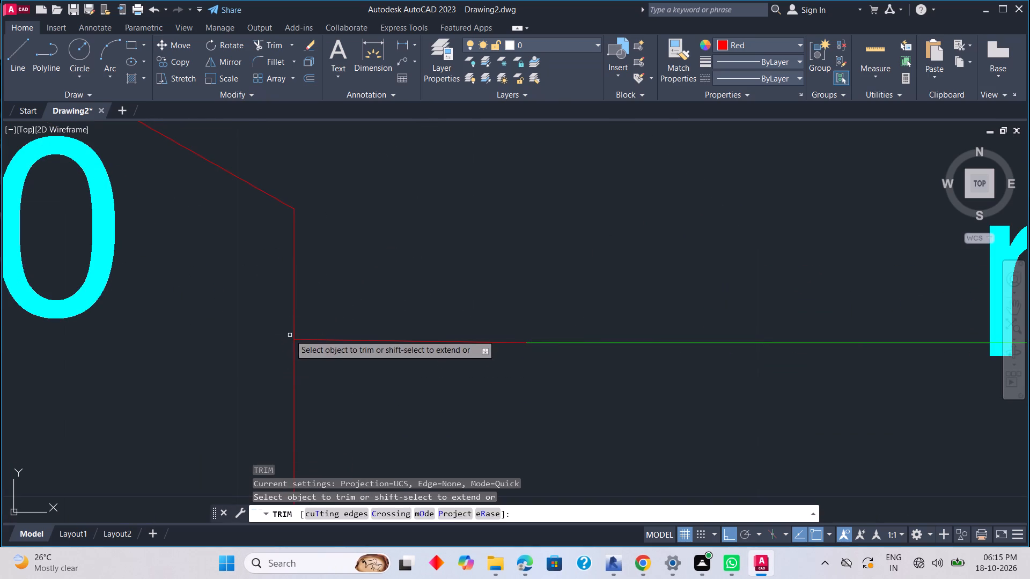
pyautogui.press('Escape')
# Move the read_data label up so it sits just above its green wire.
pyautogui.scroll(-4, 392, 318)
pyautogui.moveTo(439, 336); pyautogui.dragTo(361, 335, button='middle')
pyautogui.click(475, 314)
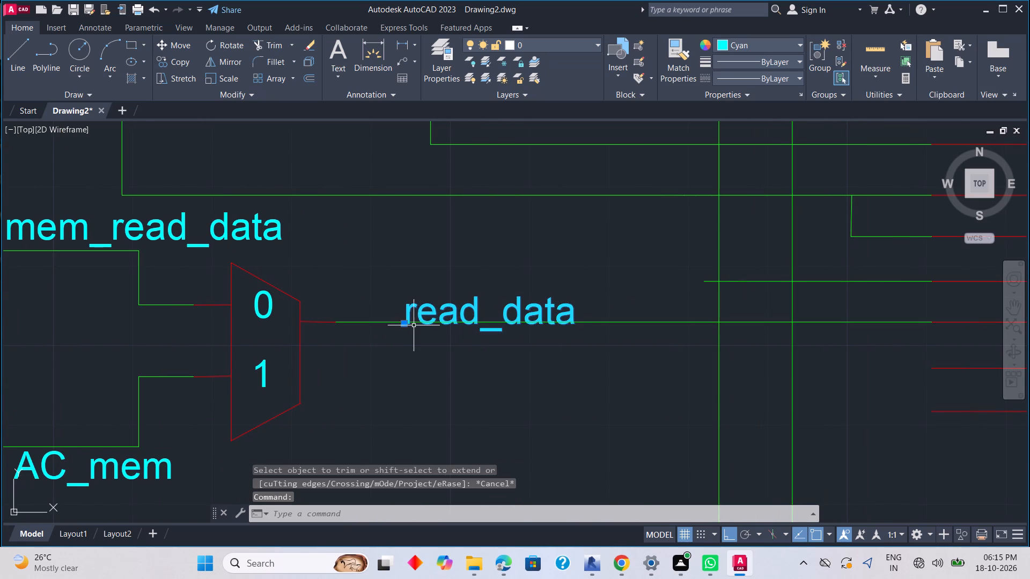
pyautogui.click(403, 324)
pyautogui.click(406, 309)
pyautogui.press('Escape')
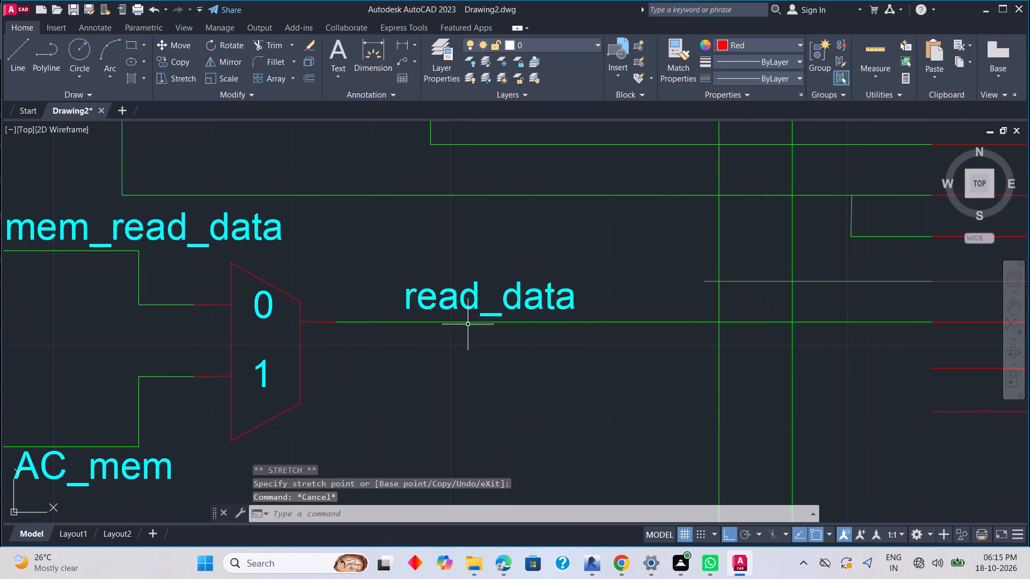
# Trim the input 4 wire's short overhang beyond the farther of the two long vertical wires.
pyautogui.scroll(-2, 474, 325)
pyautogui.moveTo(474, 331); pyautogui.dragTo(344, 332, button='middle')
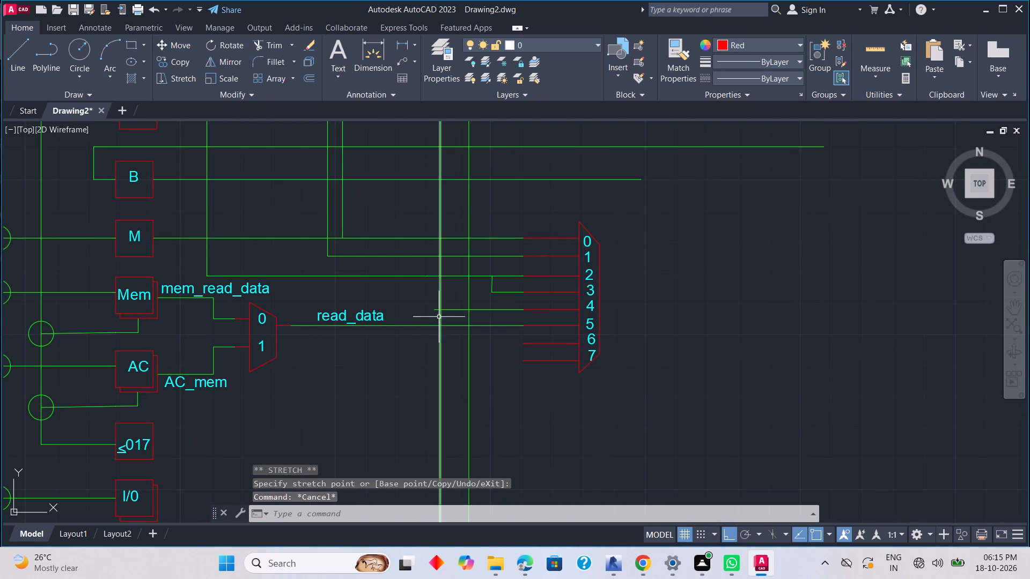
pyautogui.scroll(3, 439, 310)
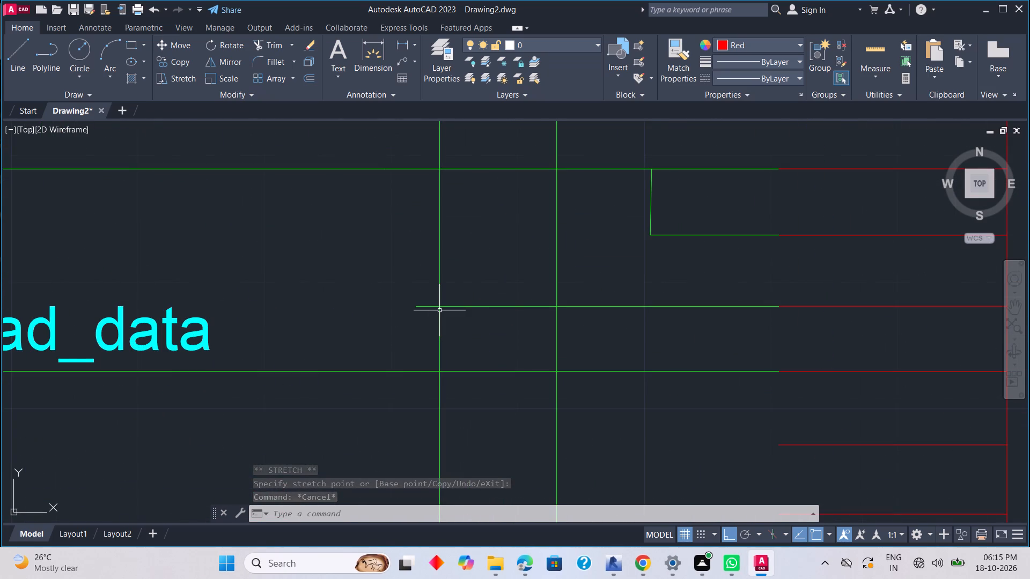
pyautogui.write('TR')
pyautogui.press('space')
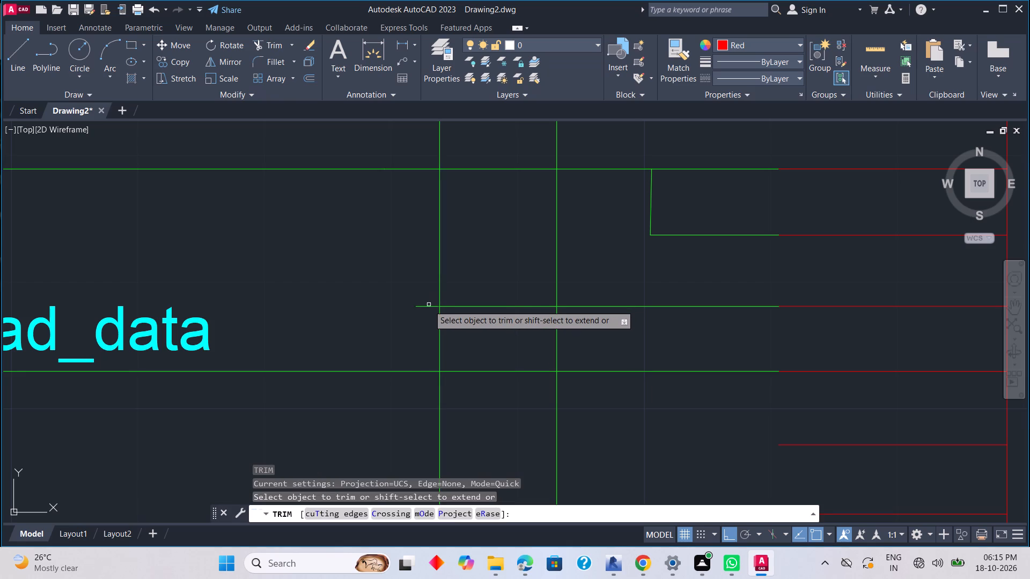
pyautogui.click(429, 307)
pyautogui.press('Escape')
# Look over the whole wiring diagram, including the lower blocks and the eight-input multiplexer's unconnected inputs.
pyautogui.scroll(-4, 430, 308)
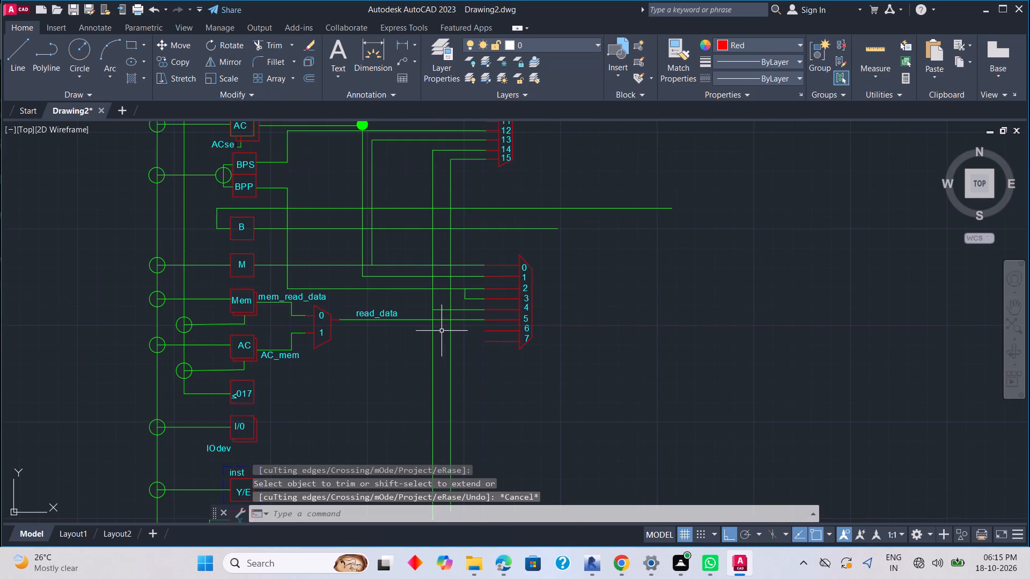
pyautogui.moveTo(442, 331); pyautogui.dragTo(445, 277, button='middle')
pyautogui.moveTo(476, 292); pyautogui.dragTo(486, 264, button='middle')
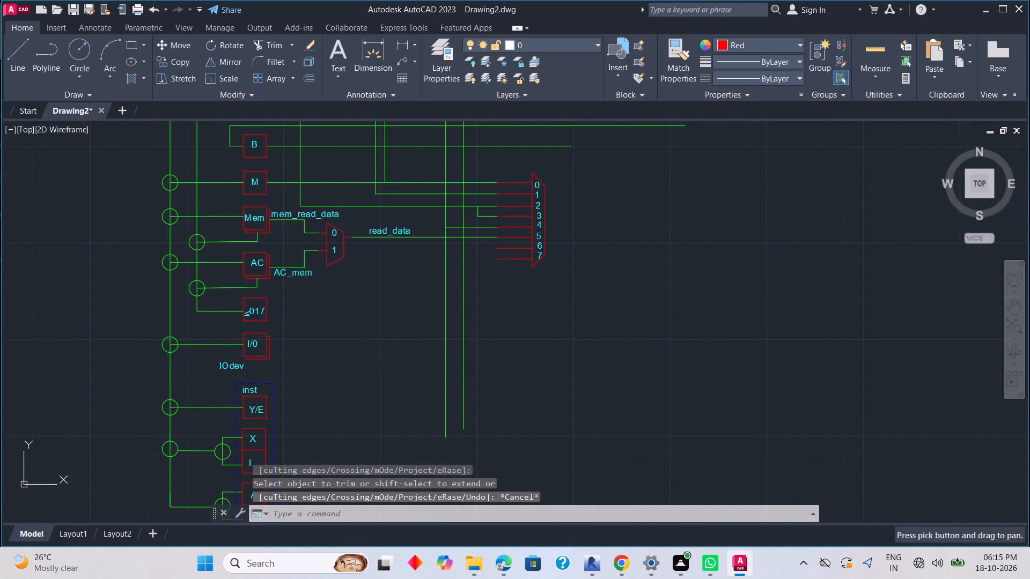
pyautogui.scroll(-2, 402, 366)
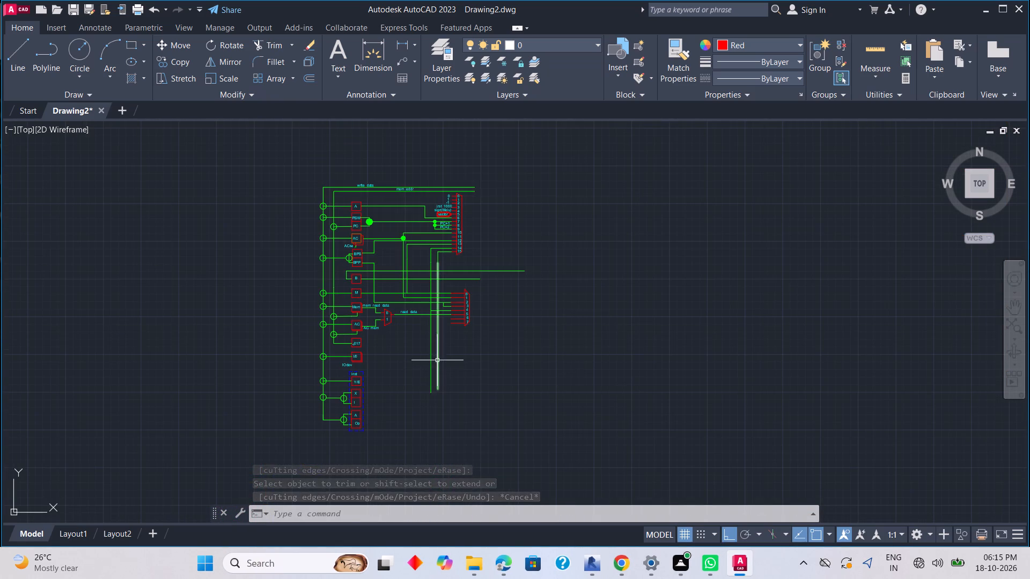
pyautogui.scroll(1, 458, 355)
pyautogui.moveTo(459, 355); pyautogui.dragTo(565, 375, button='middle')
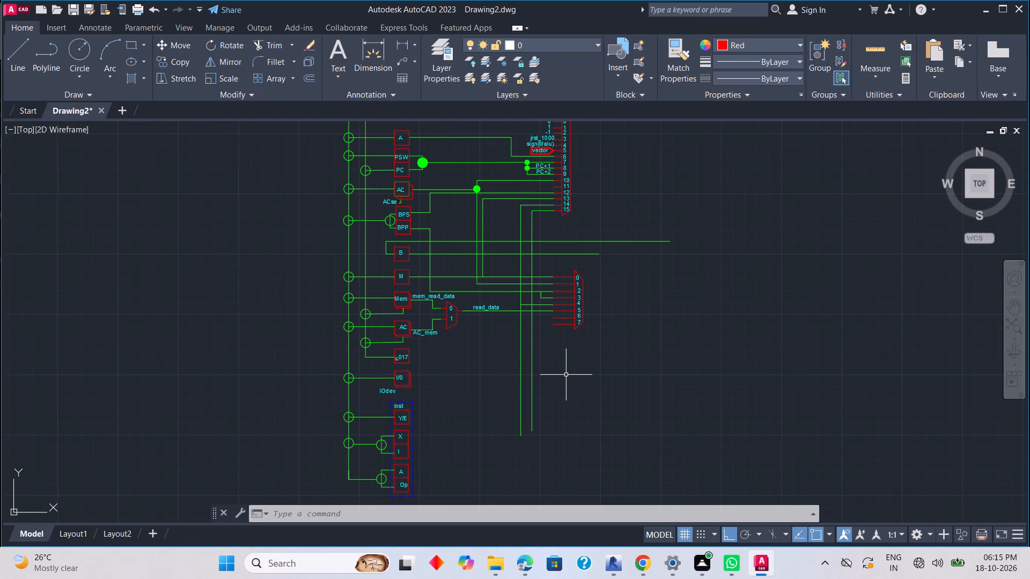
pyautogui.scroll(-1, 566, 375)
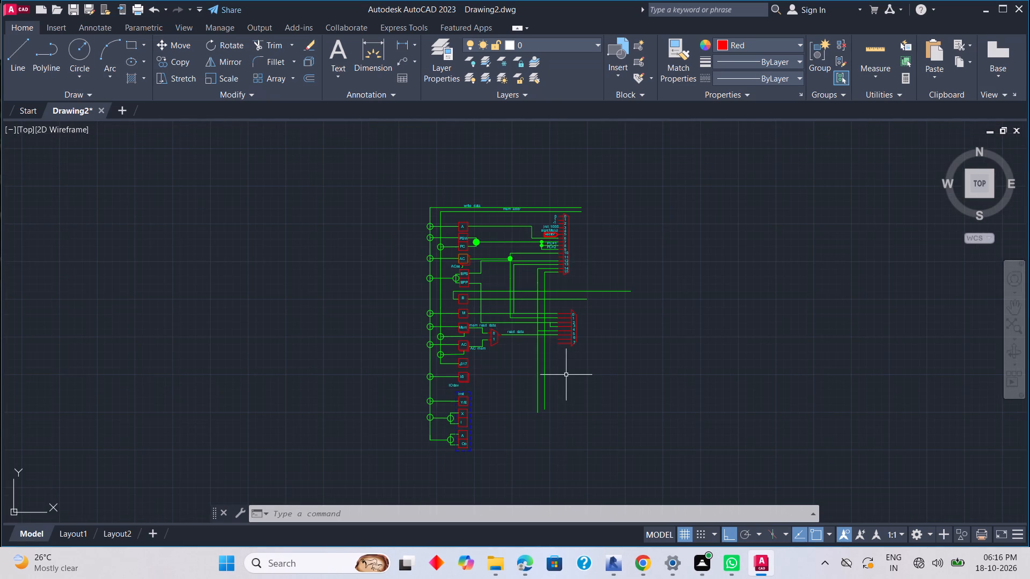
pyautogui.moveTo(566, 375); pyautogui.dragTo(617, 352, button='middle')
pyautogui.scroll(1, 617, 352)
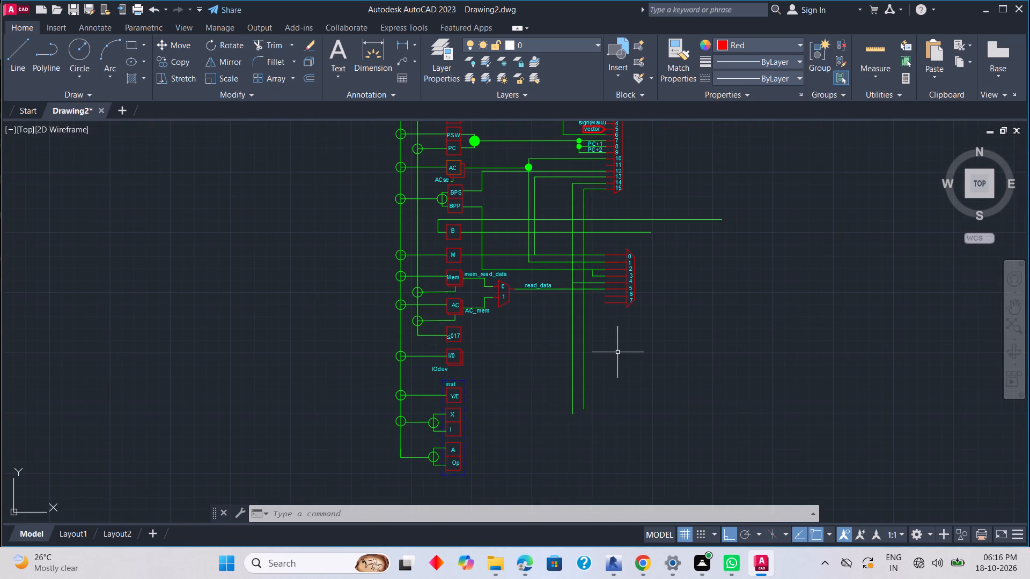
pyautogui.scroll(-1, 617, 352)
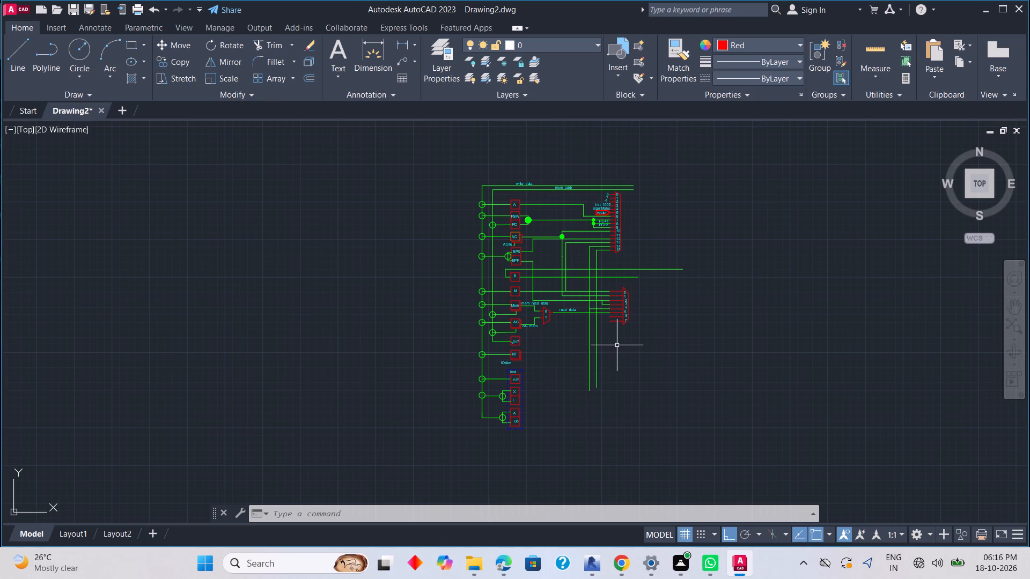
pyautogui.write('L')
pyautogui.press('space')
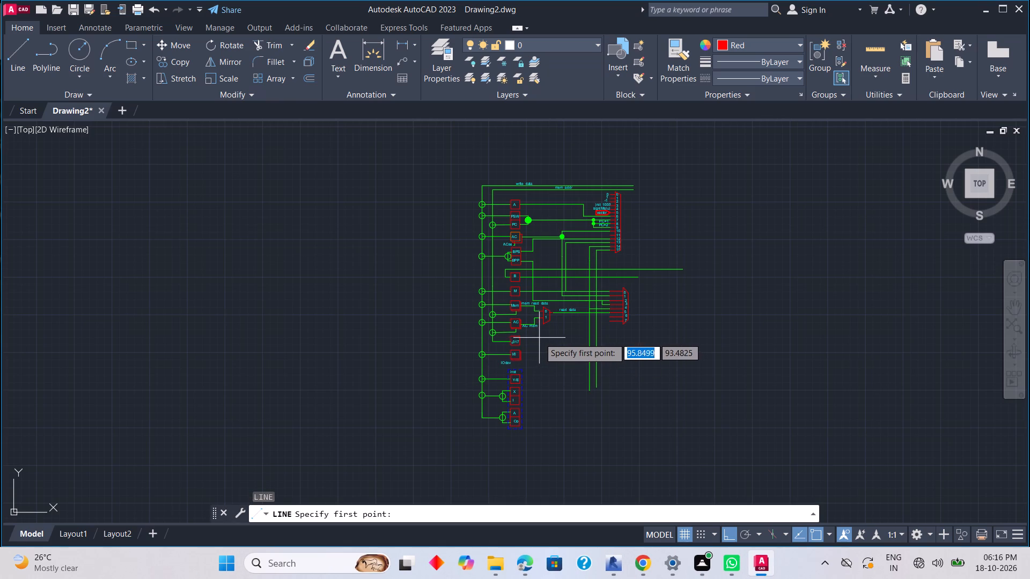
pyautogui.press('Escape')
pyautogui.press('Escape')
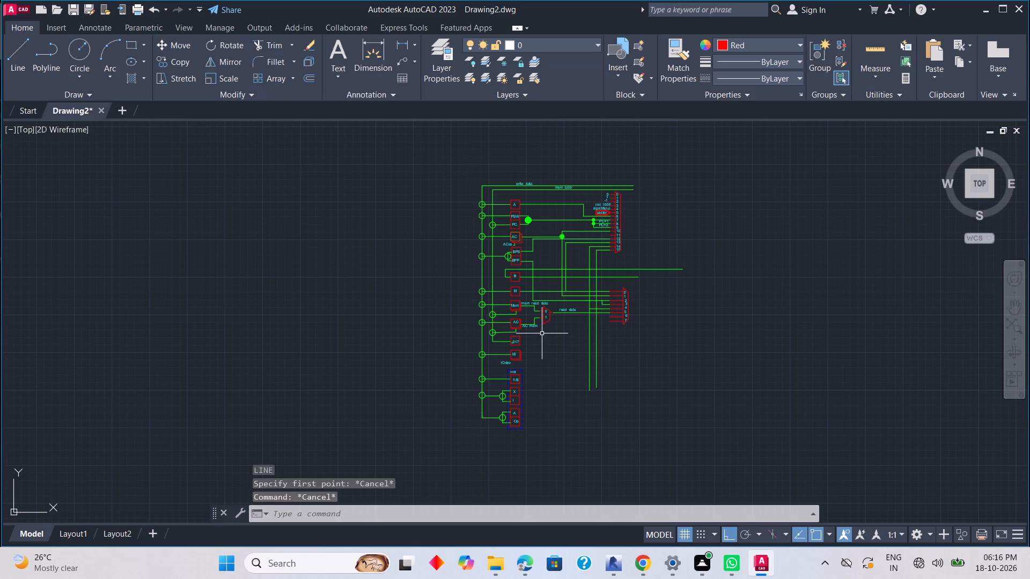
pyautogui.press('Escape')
# Draw a short red vertical stub downward from the two-input multiplexer's sloped bottom edge.
pyautogui.scroll(3, 543, 332)
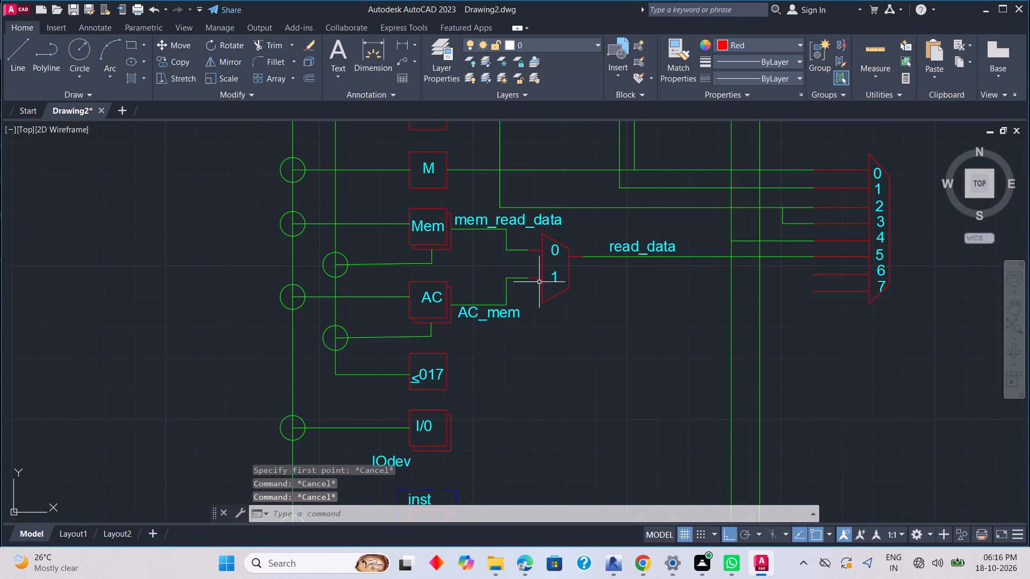
pyautogui.press('l')
pyautogui.press('space')
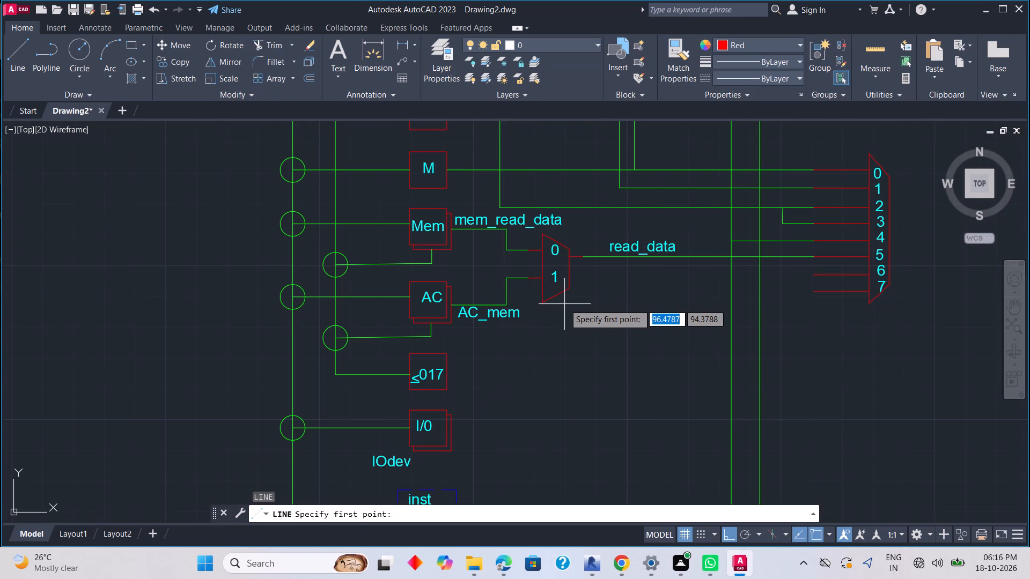
pyautogui.click(557, 296)
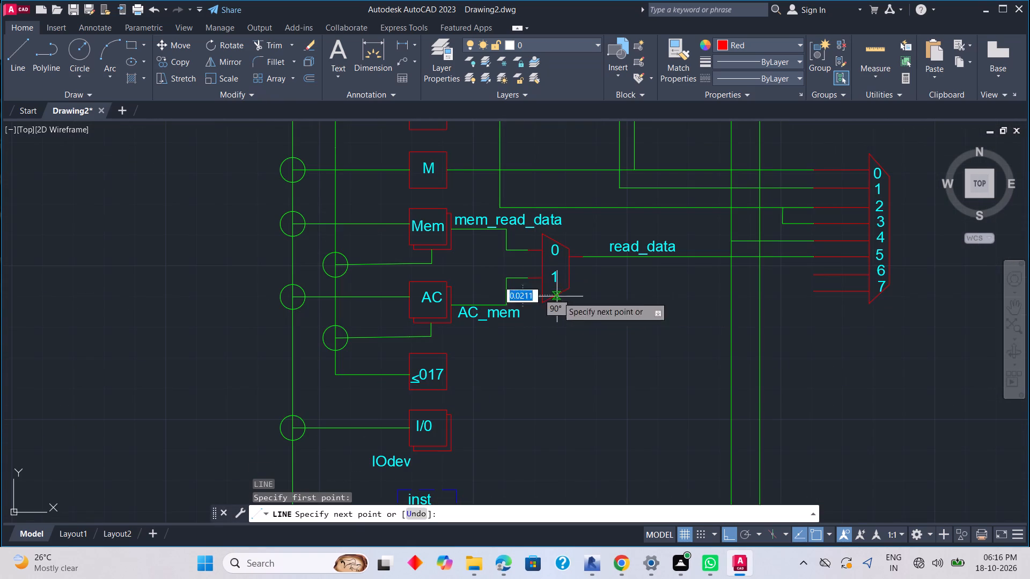
pyautogui.click(560, 311)
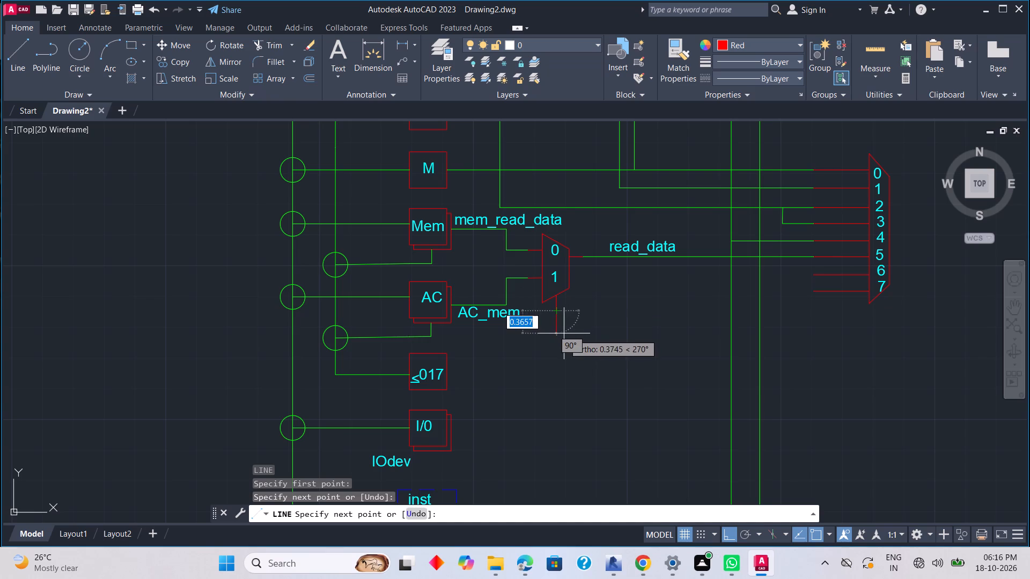
pyautogui.press('Escape')
# Set the colour to green and draw a wire from the ≤017 block rightward, then up to the two-input multiplexer's bottom stub.
pyautogui.press('l')
pyautogui.press('space')
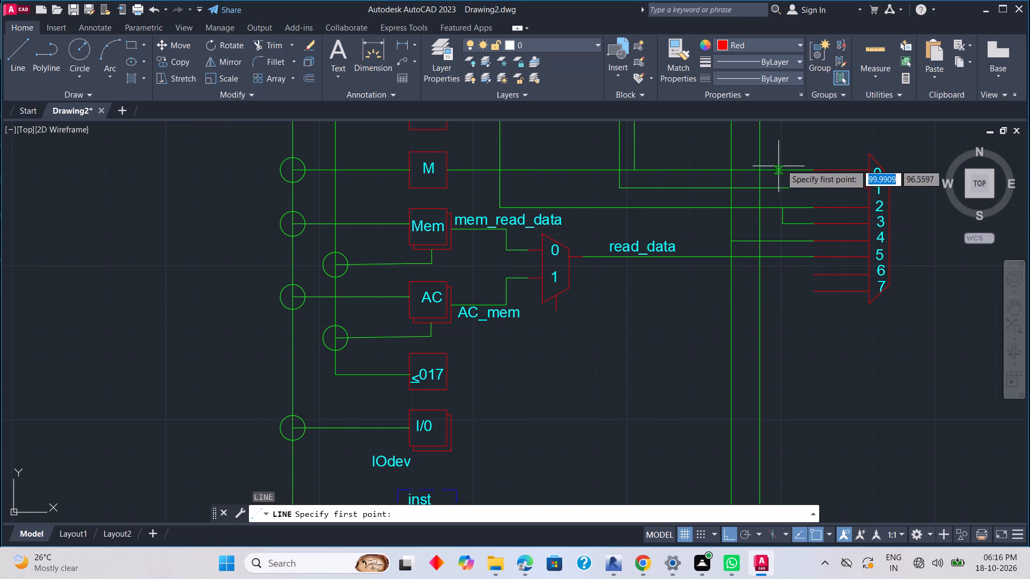
pyautogui.click(788, 48)
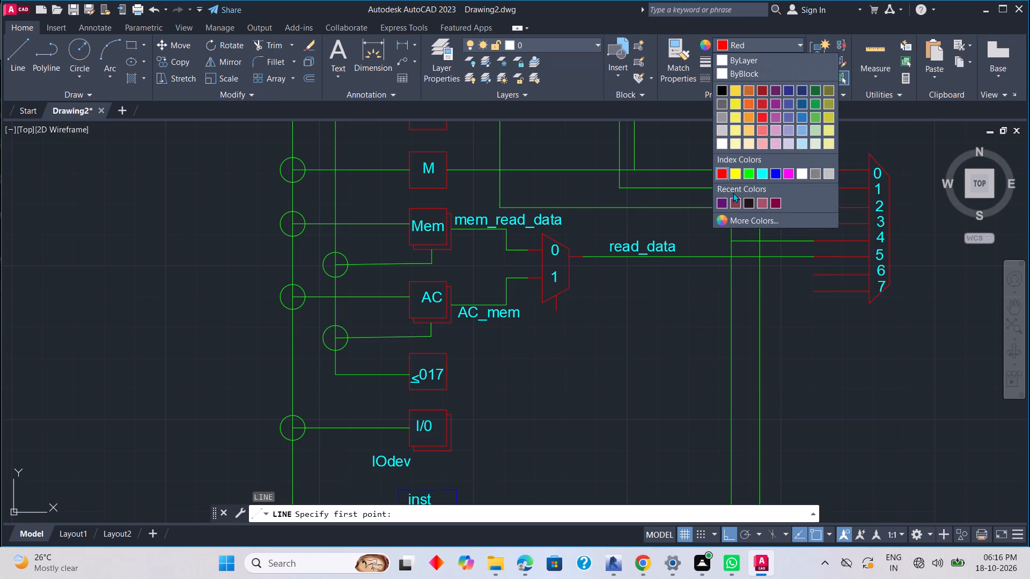
pyautogui.click(744, 168)
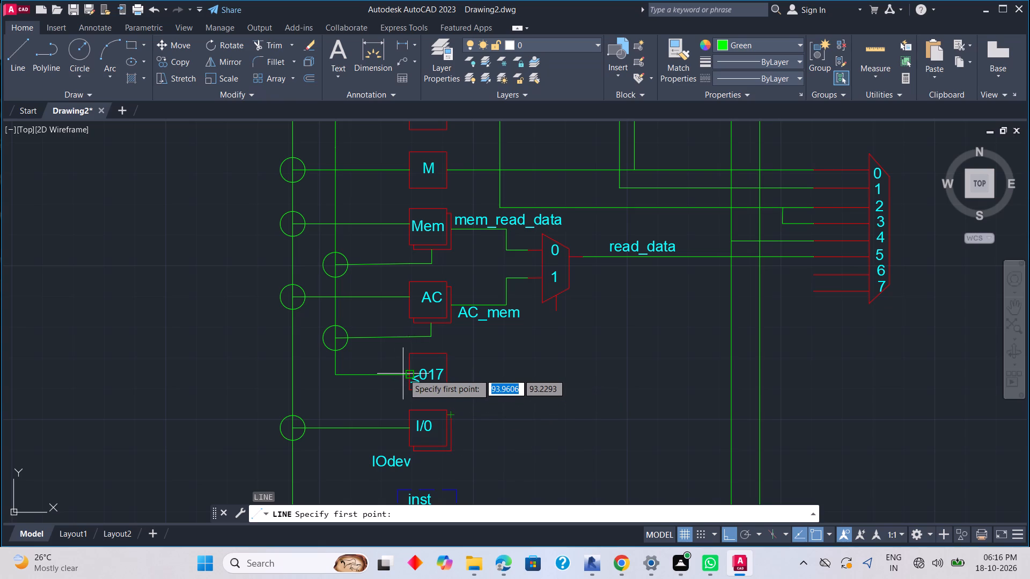
pyautogui.click(446, 374)
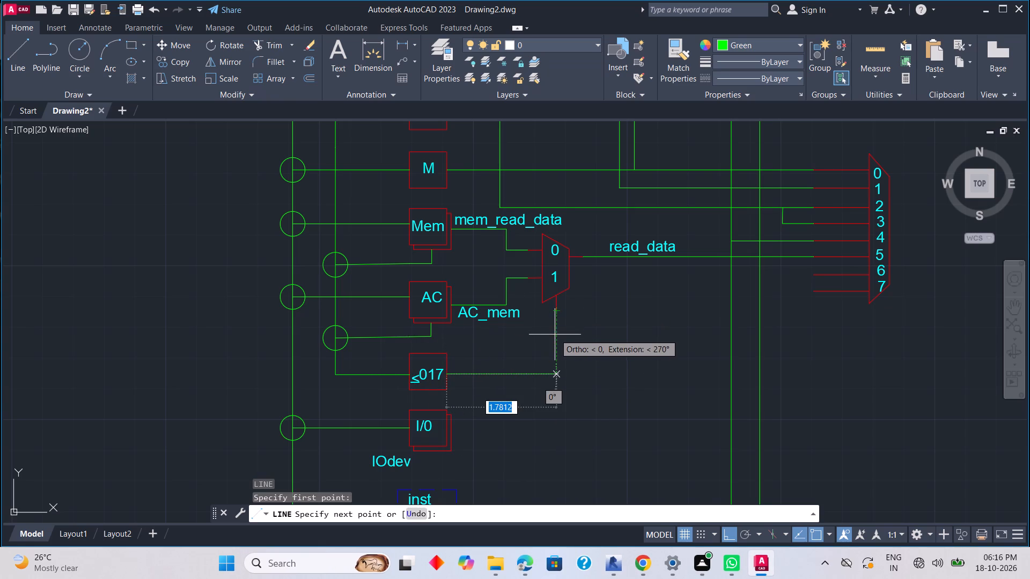
pyautogui.moveTo(555, 336); pyautogui.dragTo(555, 331)
pyautogui.click(555, 311)
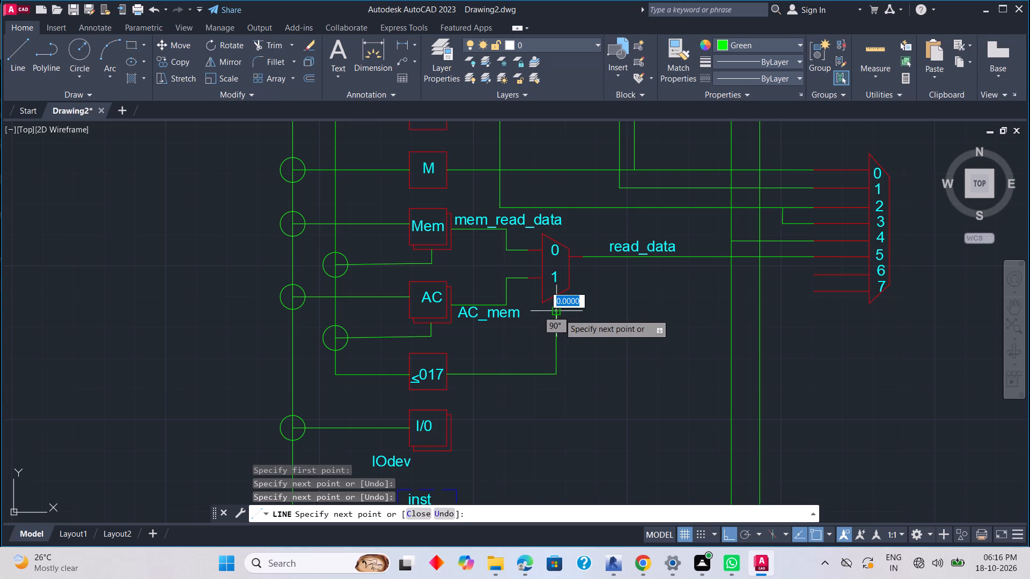
pyautogui.press('Escape')
# Draw a green wire from the input 6 stub left to just beside the two-input multiplexer, then down past the I/0 block's level.
pyautogui.scroll(-2, 555, 391)
pyautogui.moveTo(555, 395); pyautogui.dragTo(548, 336, button='middle')
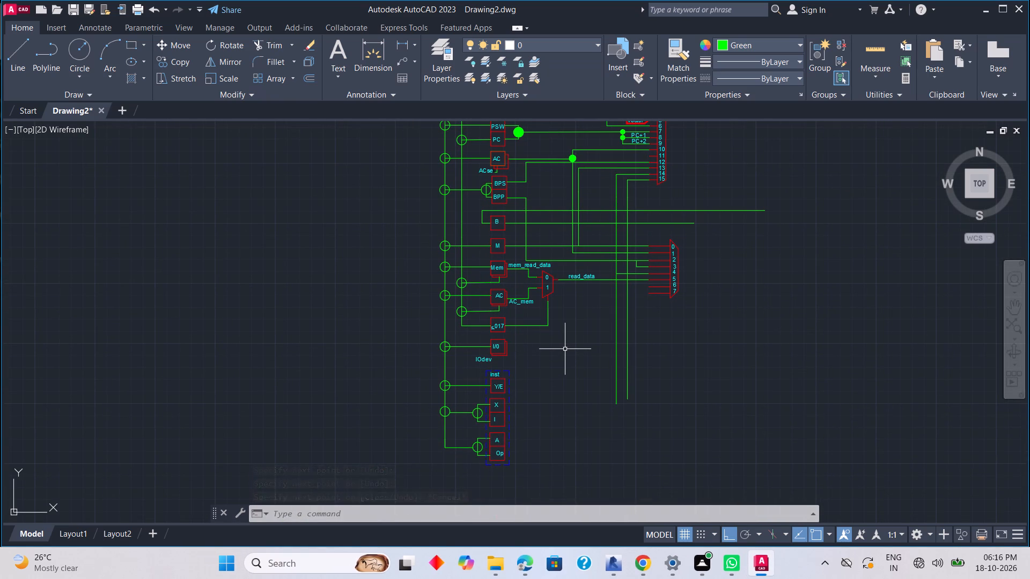
pyautogui.moveTo(565, 349); pyautogui.dragTo(567, 395, button='middle')
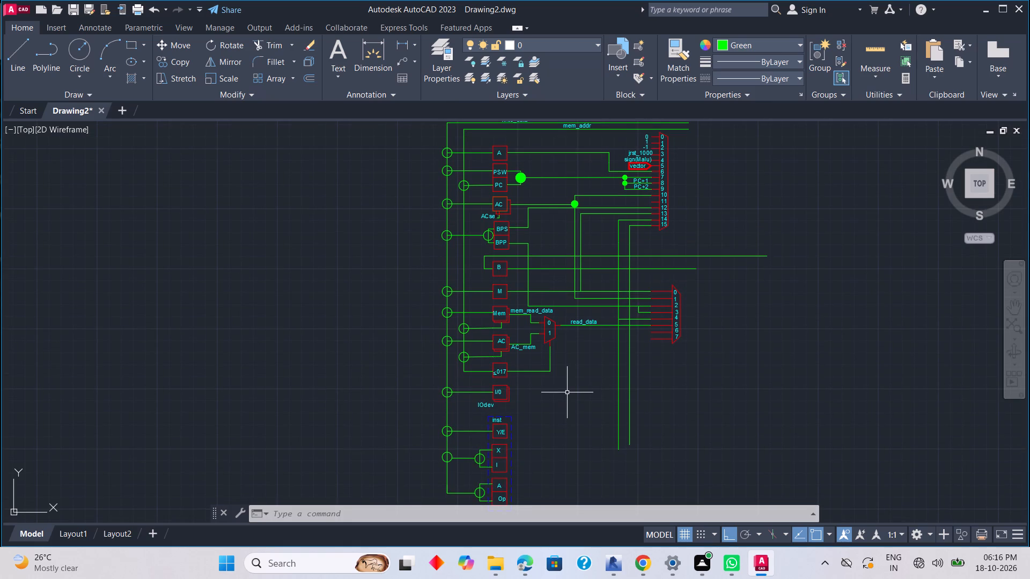
pyautogui.write('L')
pyautogui.press('space')
pyautogui.scroll(1, 542, 396)
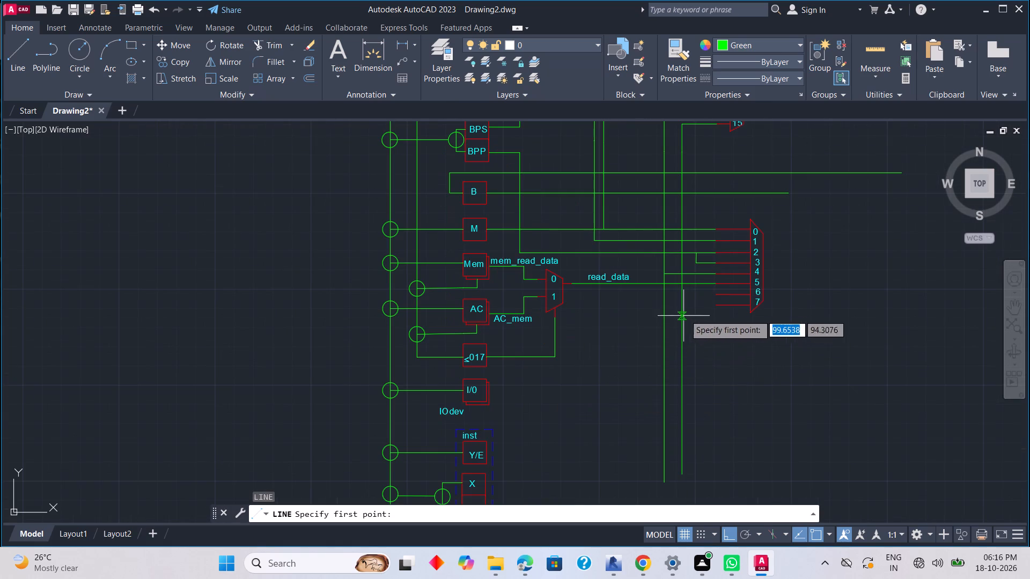
pyautogui.click(713, 297)
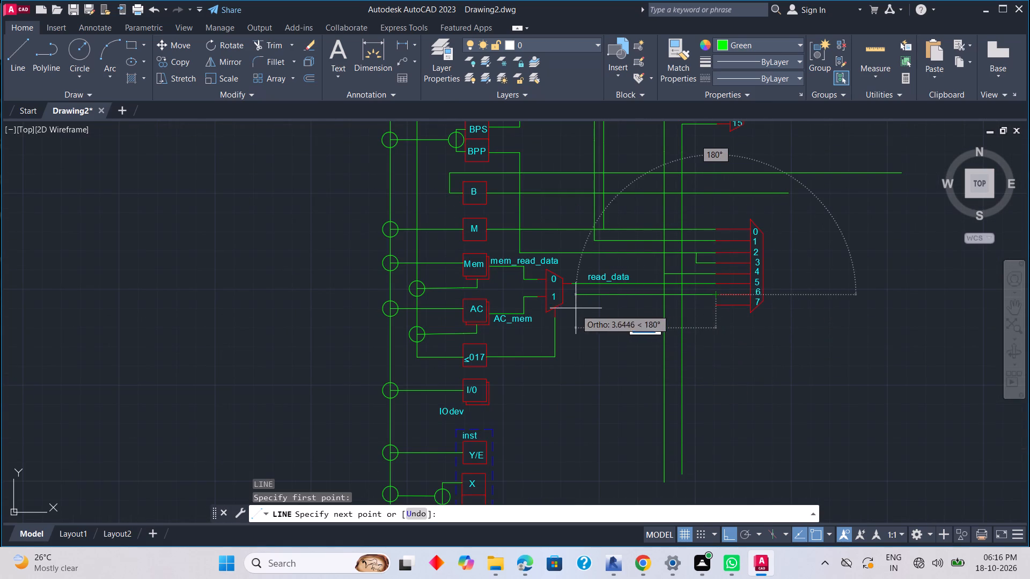
pyautogui.click(573, 308)
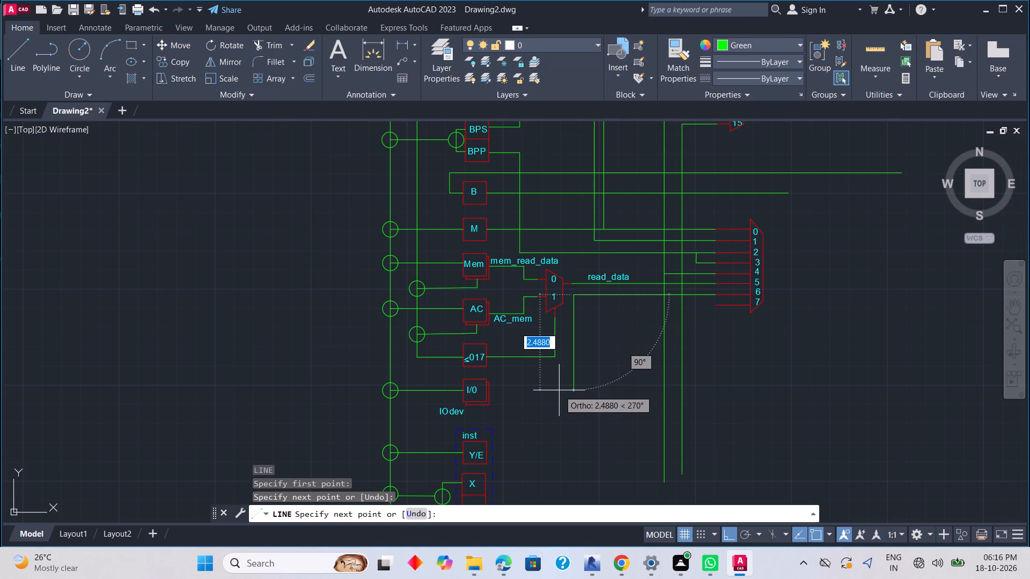
pyautogui.moveTo(562, 433); pyautogui.dragTo(562, 428)
pyautogui.press('Escape')
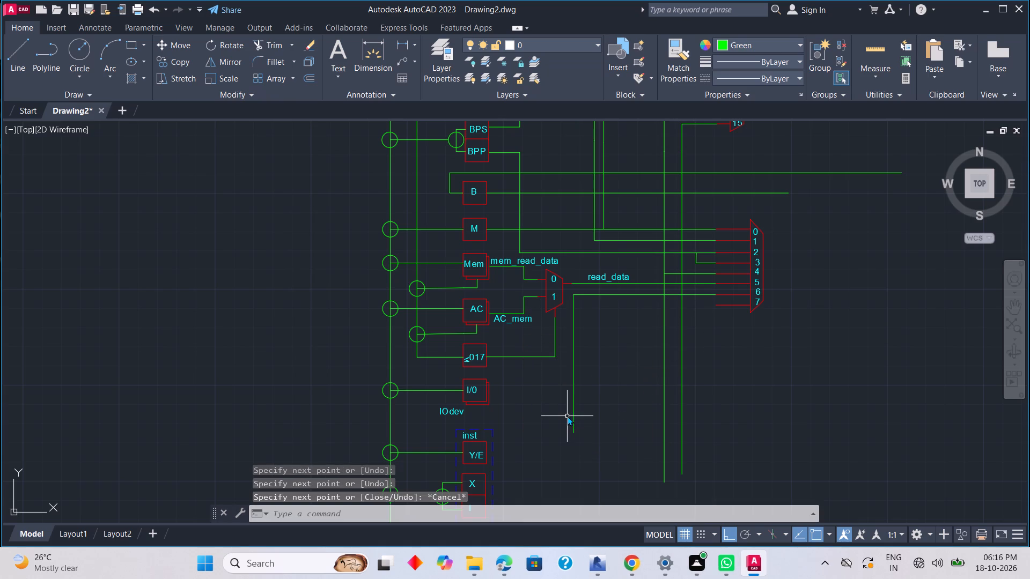
# Draw a green wire from the I/0 block rightward across the input 6 vertical wire and trim both overhangs into a corner.
pyautogui.press('l')
pyautogui.press('space')
pyautogui.click(488, 393)
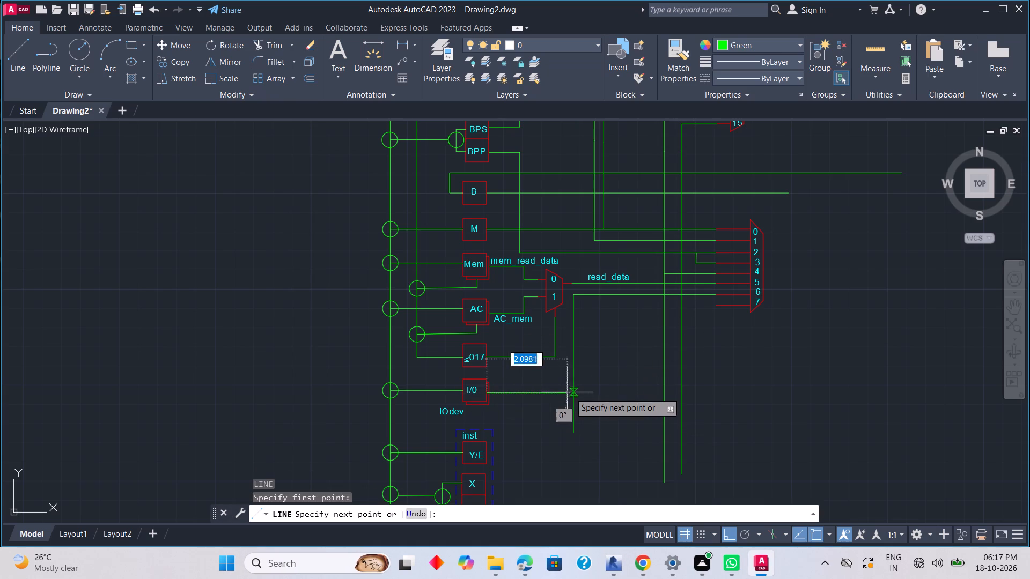
pyautogui.click(604, 391)
pyautogui.press('Escape')
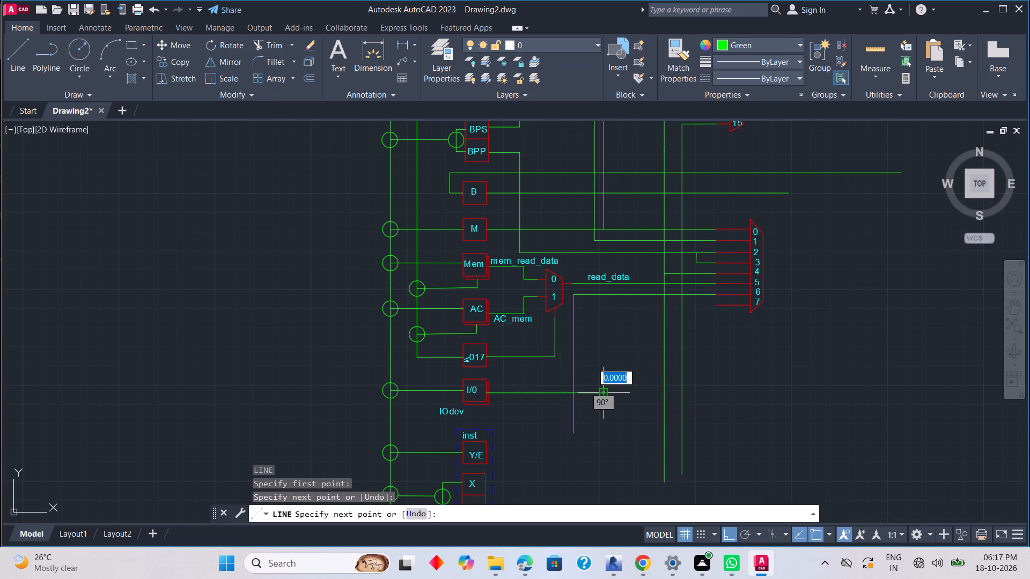
pyautogui.write('TR')
pyautogui.press('space')
pyautogui.moveTo(586, 388); pyautogui.dragTo(557, 413)
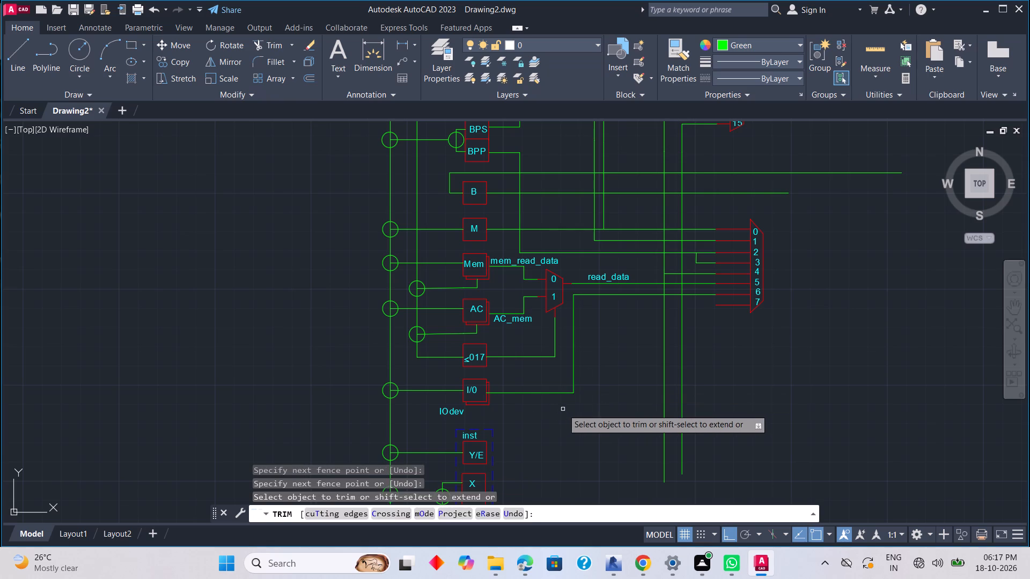
pyautogui.press('Escape')
# Draw a green wire from the dashed inst frame's right edge rightward, up beyond the I/0 wire, then across to the input 7 stub.
pyautogui.moveTo(569, 417); pyautogui.dragTo(523, 357, button='middle')
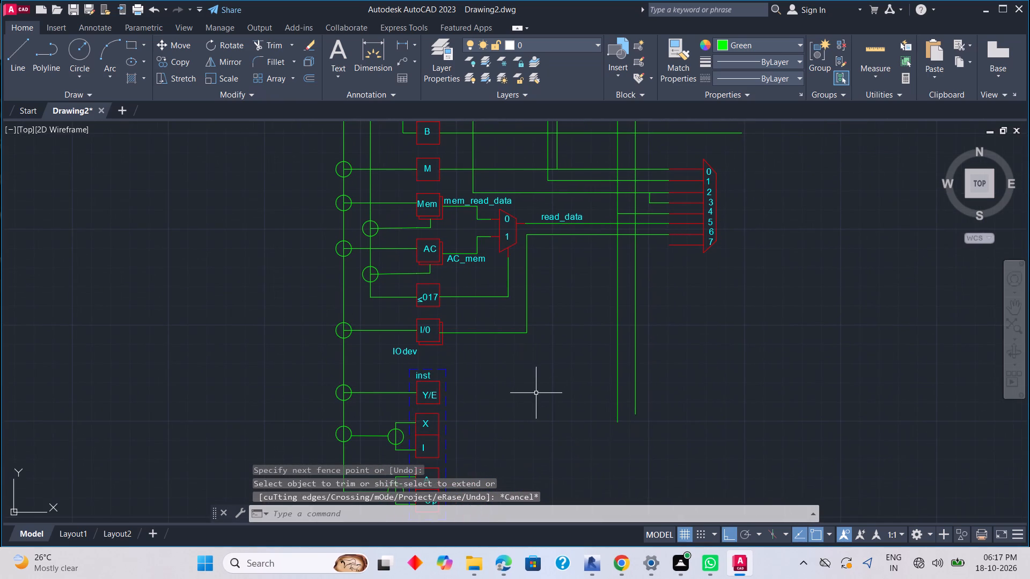
pyautogui.scroll(-1, 529, 396)
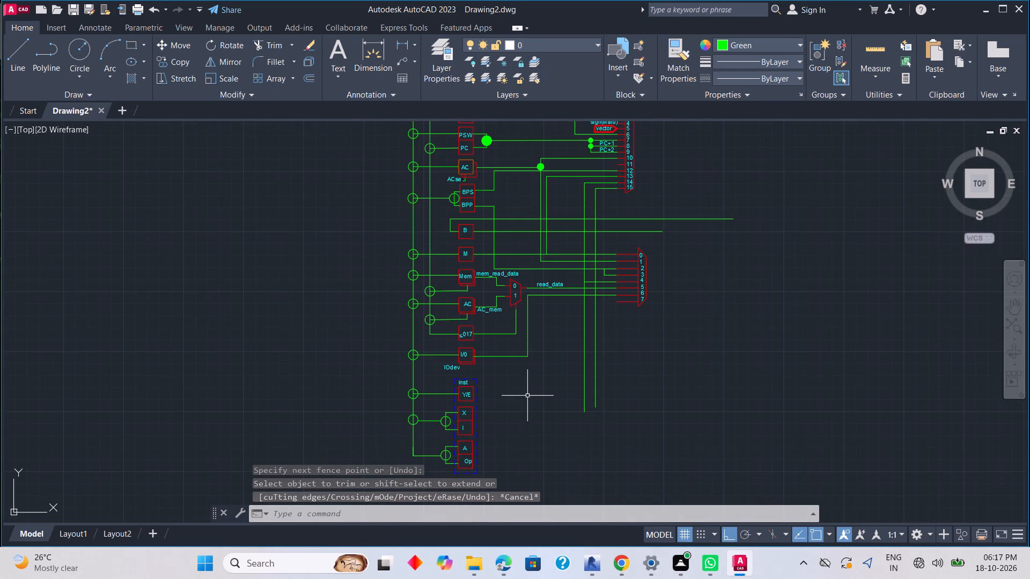
pyautogui.write('L')
pyautogui.press('space')
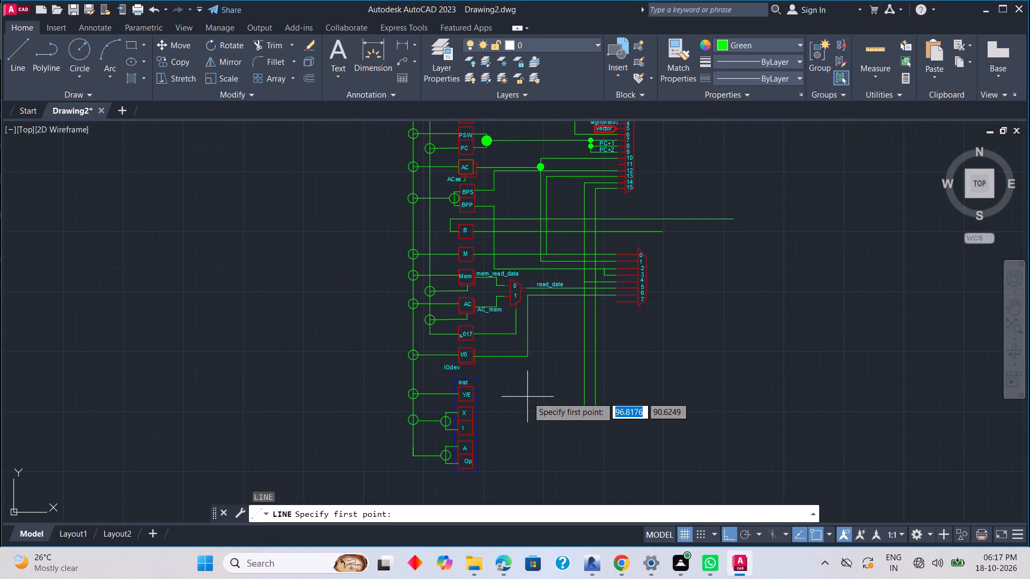
pyautogui.scroll(4, 482, 387)
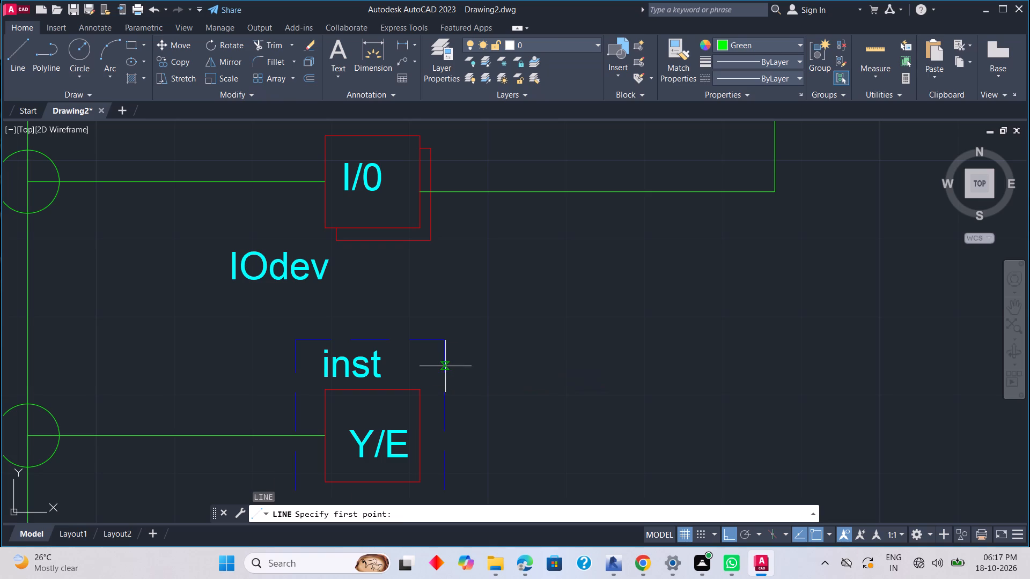
pyautogui.click(445, 366)
pyautogui.moveTo(651, 365); pyautogui.dragTo(441, 397, button='middle')
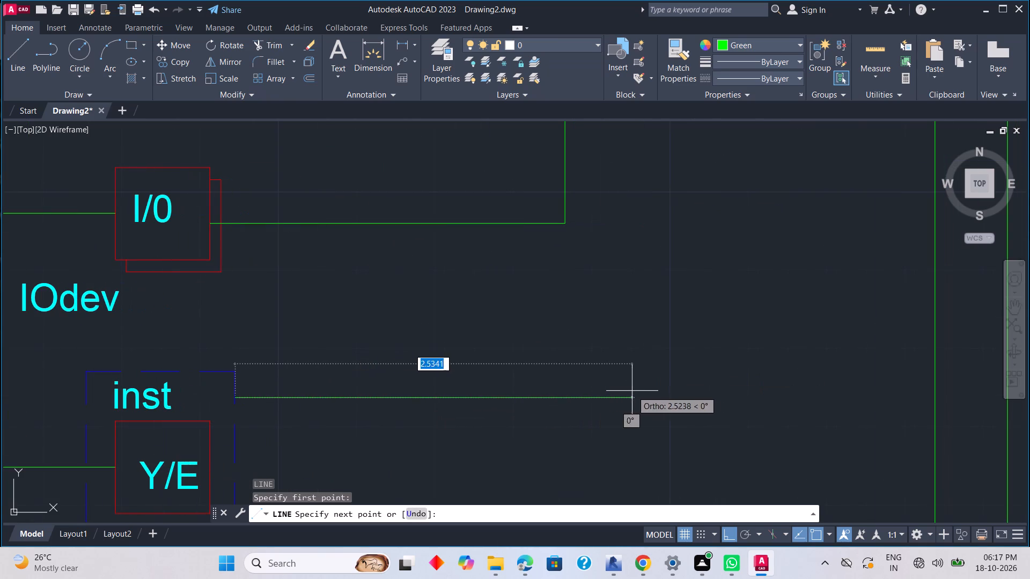
pyautogui.click(653, 391)
pyautogui.moveTo(658, 356); pyautogui.dragTo(631, 423, button='middle')
pyautogui.scroll(-1, 632, 423)
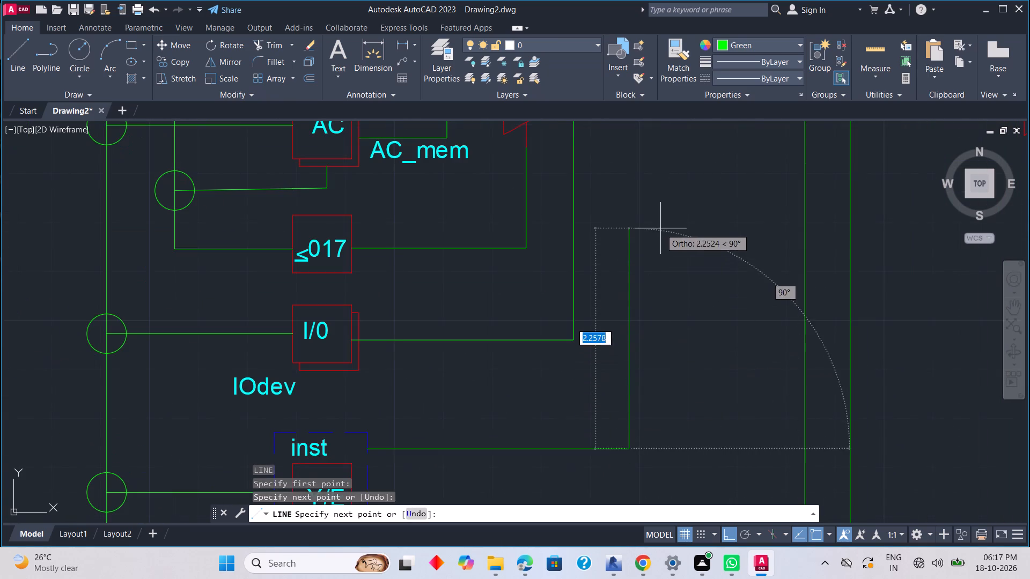
pyautogui.moveTo(660, 227); pyautogui.dragTo(615, 369, button='middle')
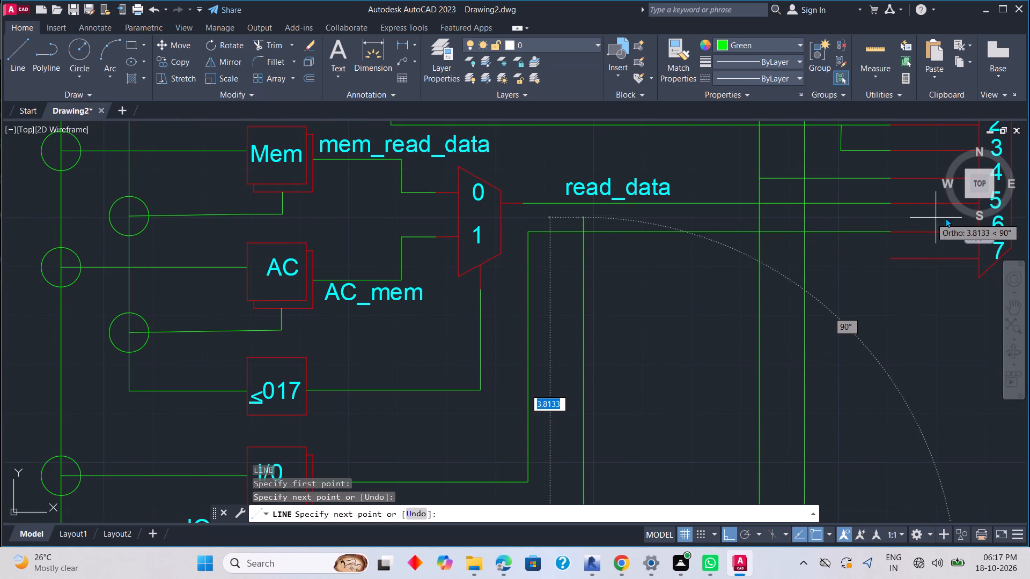
pyautogui.click(665, 261)
pyautogui.click(890, 259)
pyautogui.press('Escape')
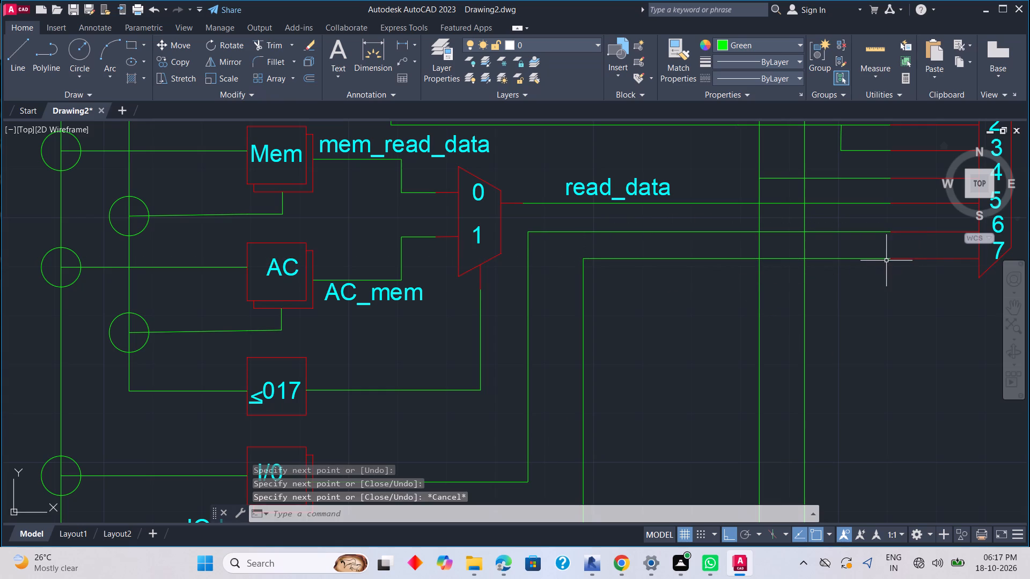
pyautogui.press('Escape')
# Draw a green wire from the Y/E block rightward to the nearer of the two long vertical wires and trim that wire's overhang.
pyautogui.scroll(-4, 870, 309)
pyautogui.moveTo(871, 319); pyautogui.dragTo(573, 298, button='middle')
pyautogui.scroll(1, 578, 295)
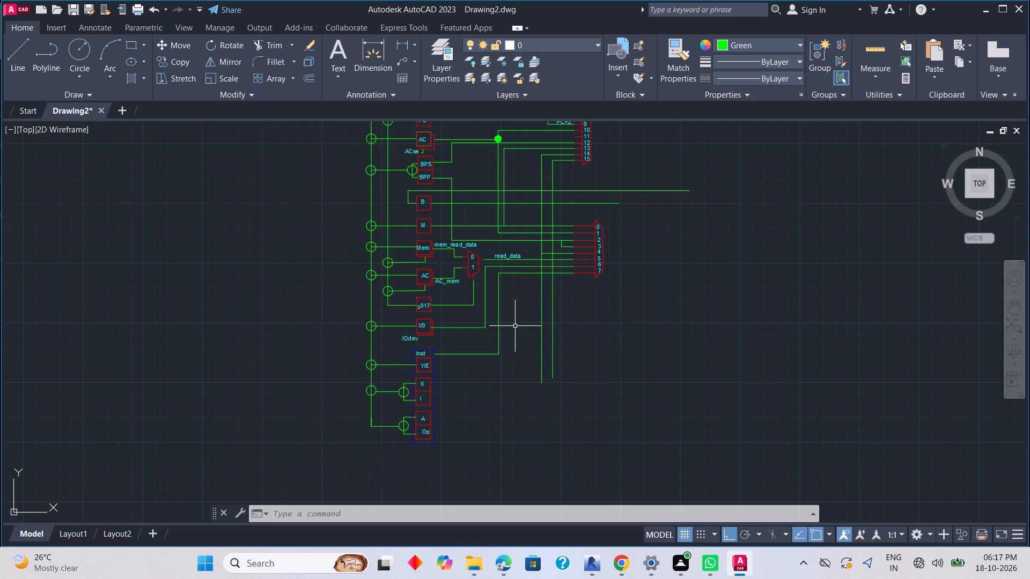
pyautogui.moveTo(487, 402); pyautogui.dragTo(482, 343, button='middle')
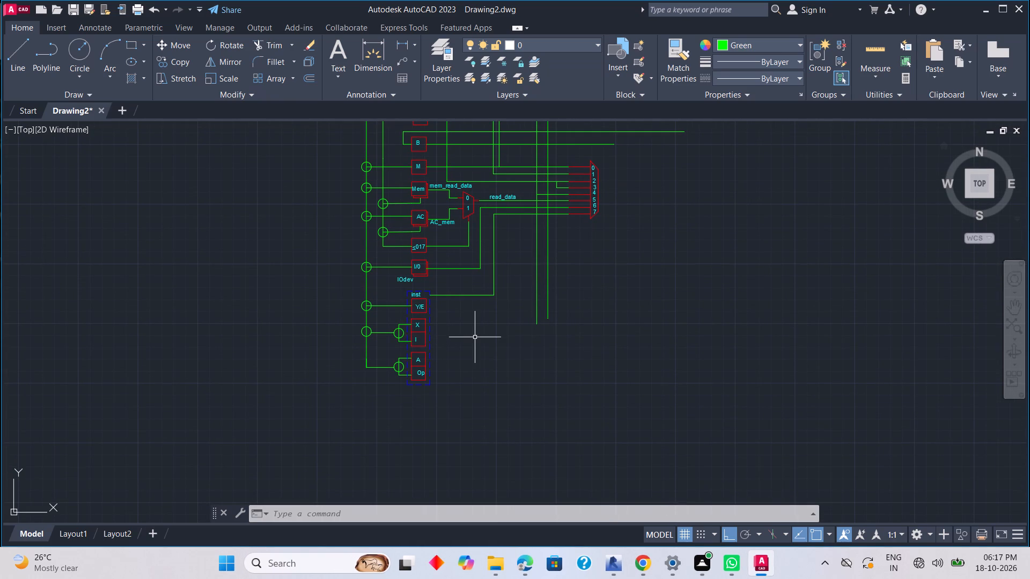
pyautogui.write('L')
pyautogui.press('space')
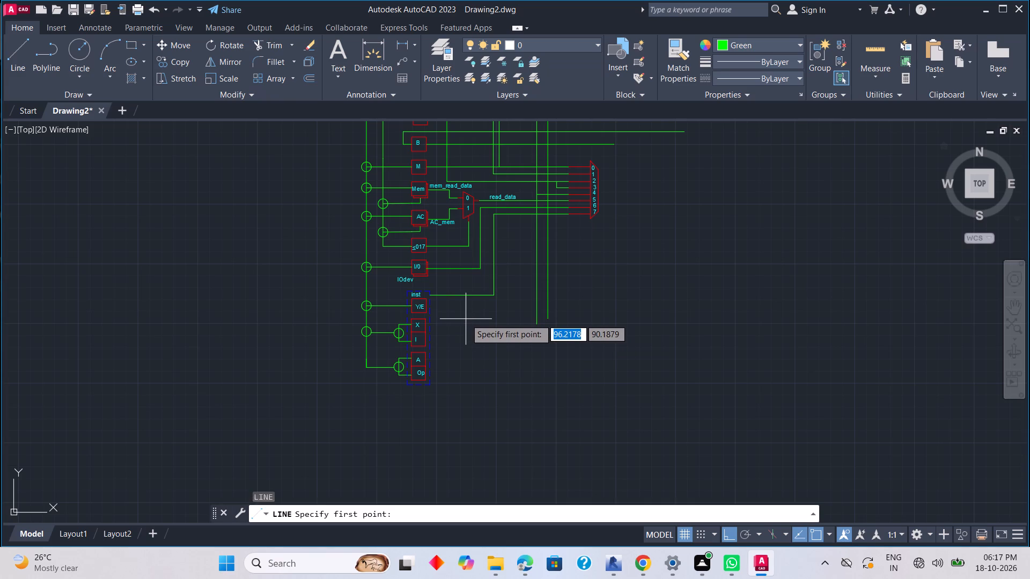
pyautogui.scroll(2, 444, 315)
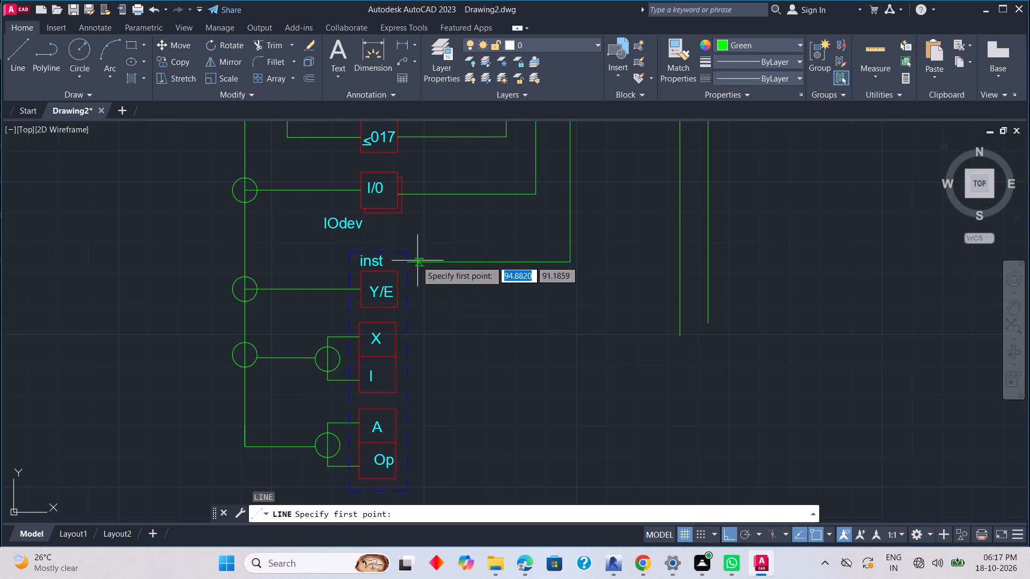
pyautogui.click(396, 289)
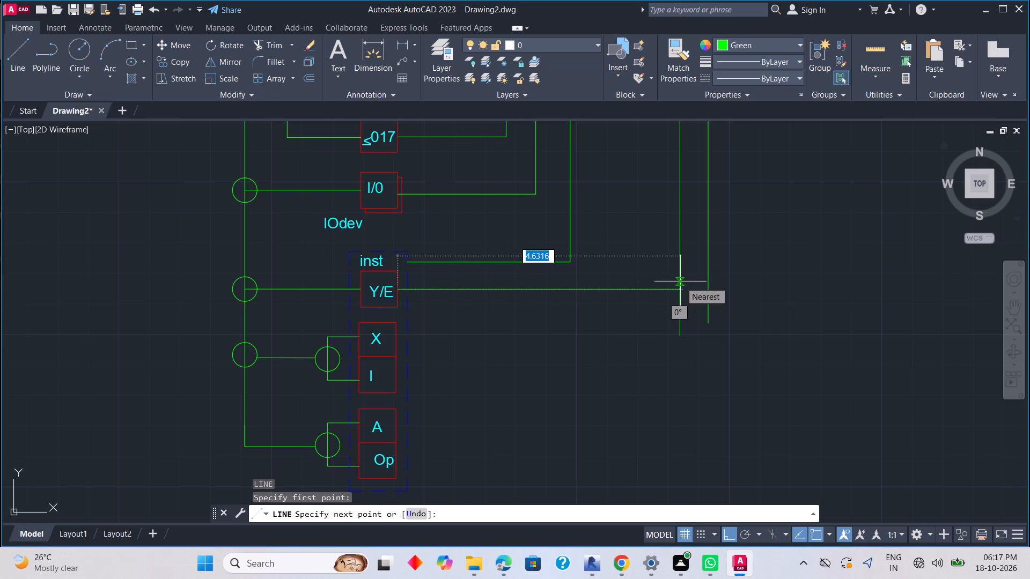
pyautogui.click(680, 281)
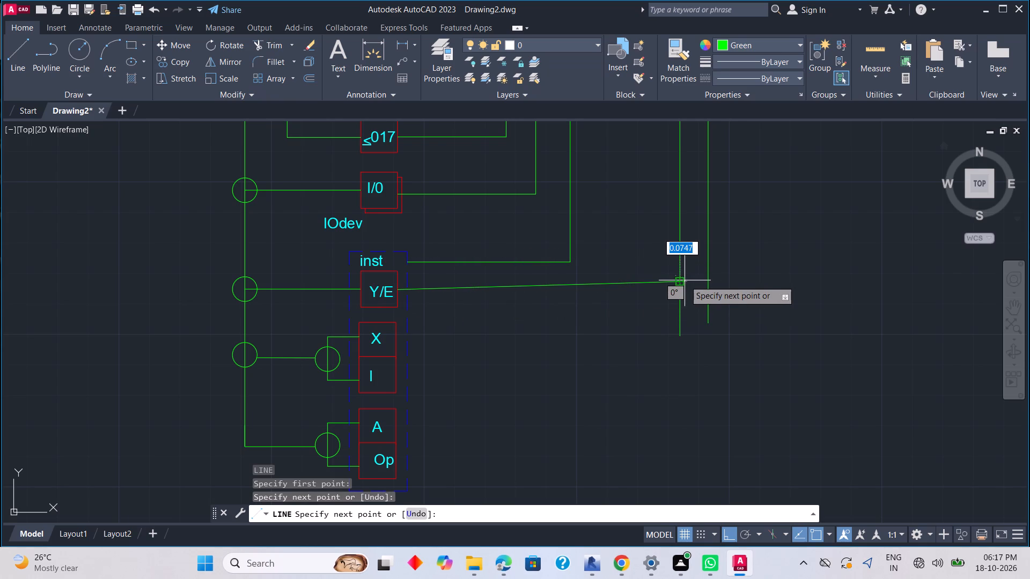
pyautogui.hotkey('ctrl', 'z')
pyautogui.click(683, 289)
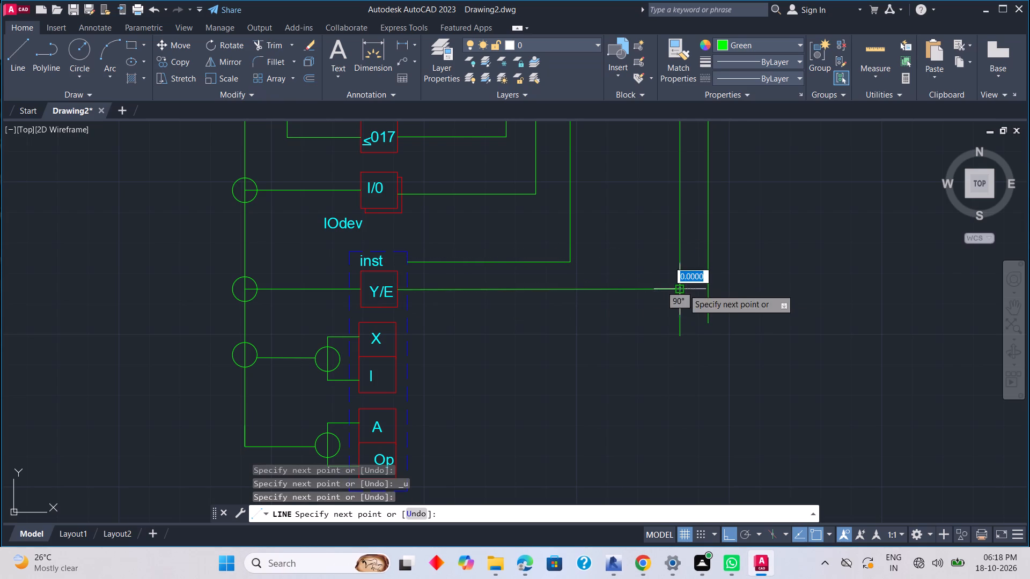
pyautogui.press('Escape')
pyautogui.press('t')
pyautogui.write('R')
pyautogui.press('space')
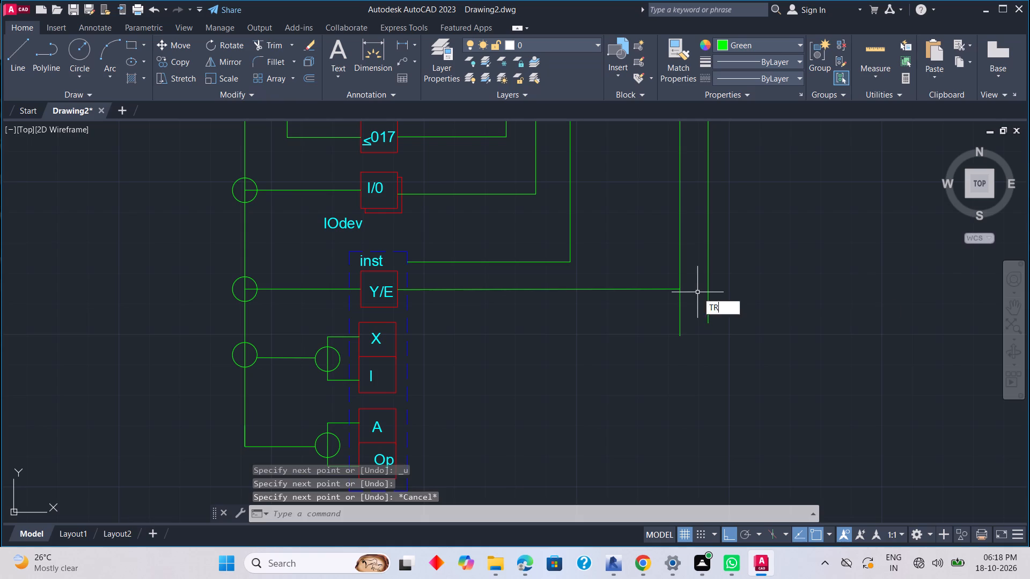
pyautogui.click(679, 300)
pyautogui.press('Escape')
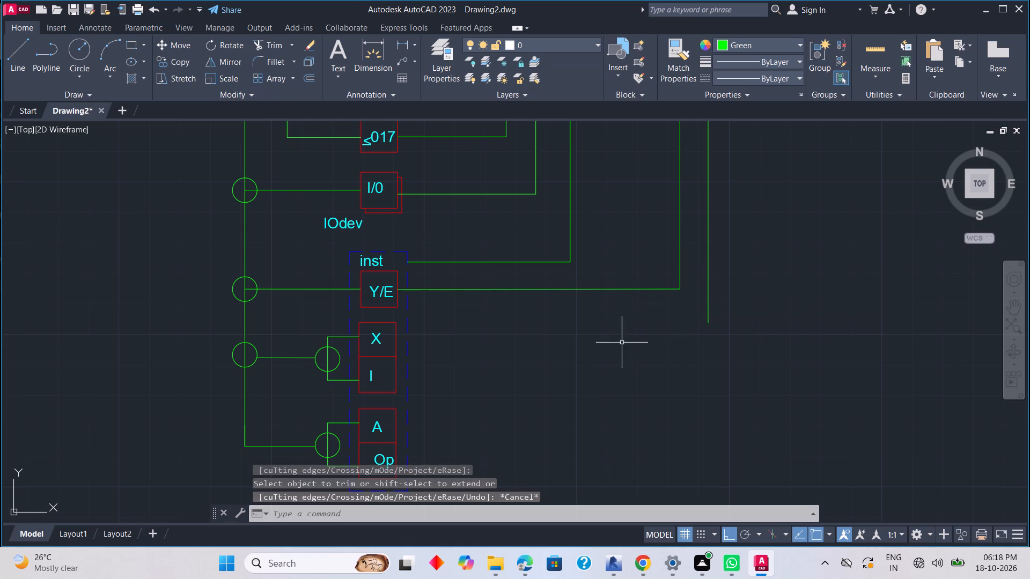
# Draw two horizontal green wires rightward from the X and I blocks, about 6.5 units long with aligned ends.
pyautogui.press('l')
pyautogui.press('space')
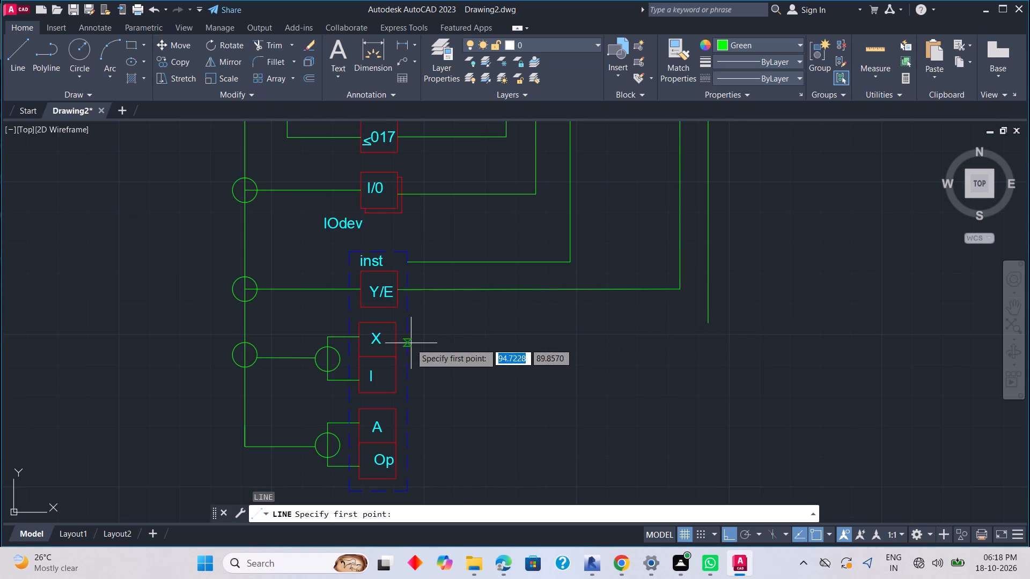
pyautogui.click(396, 341)
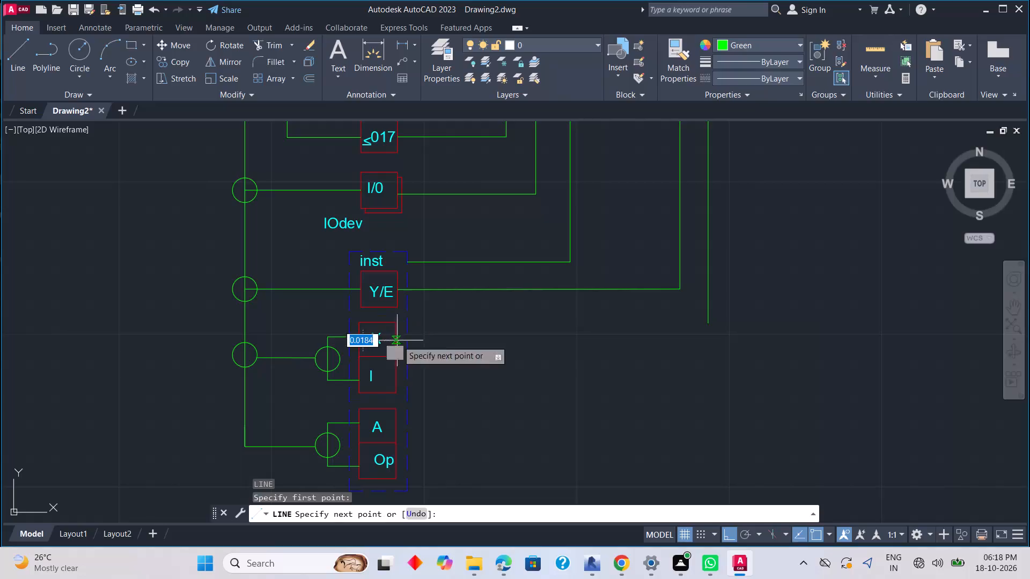
pyautogui.click(791, 350)
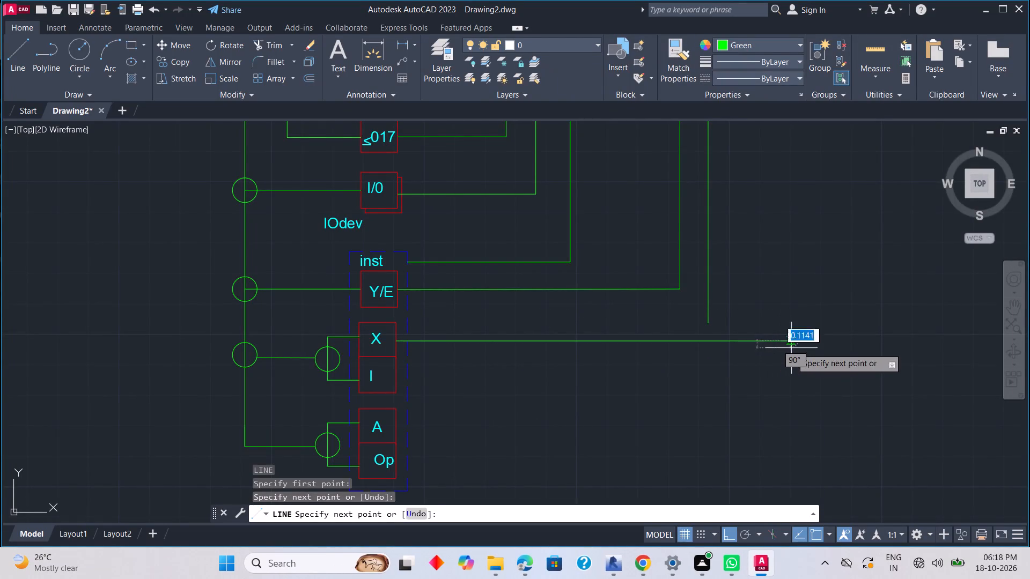
pyautogui.press('Escape')
pyautogui.press('space')
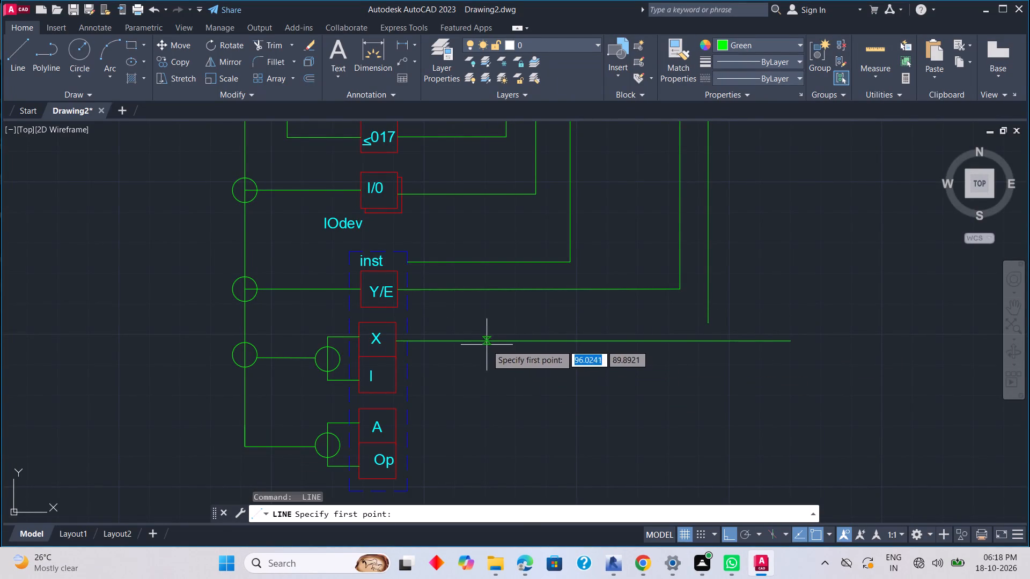
pyautogui.moveTo(395, 375); pyautogui.dragTo(444, 374)
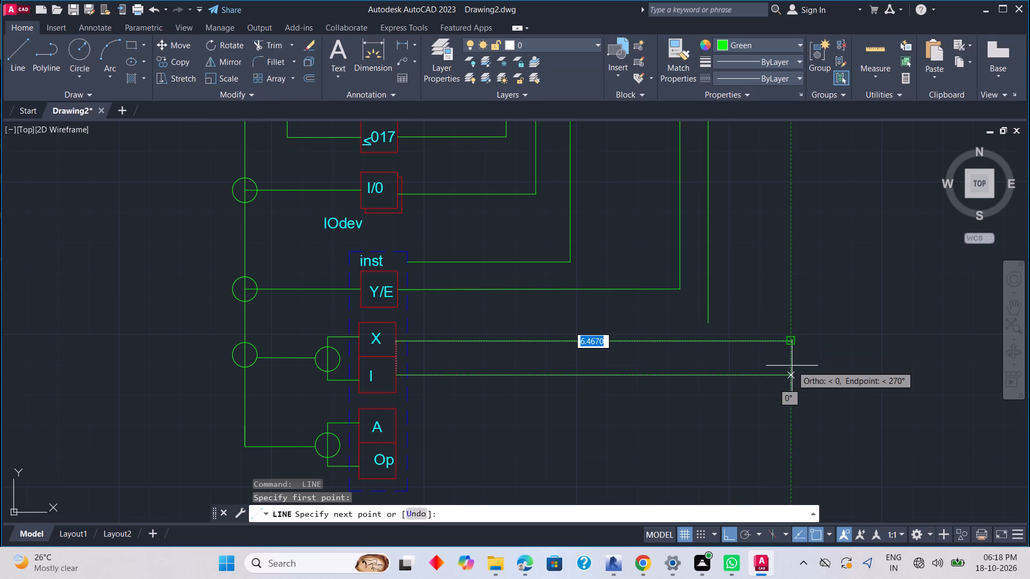
pyautogui.click(786, 369)
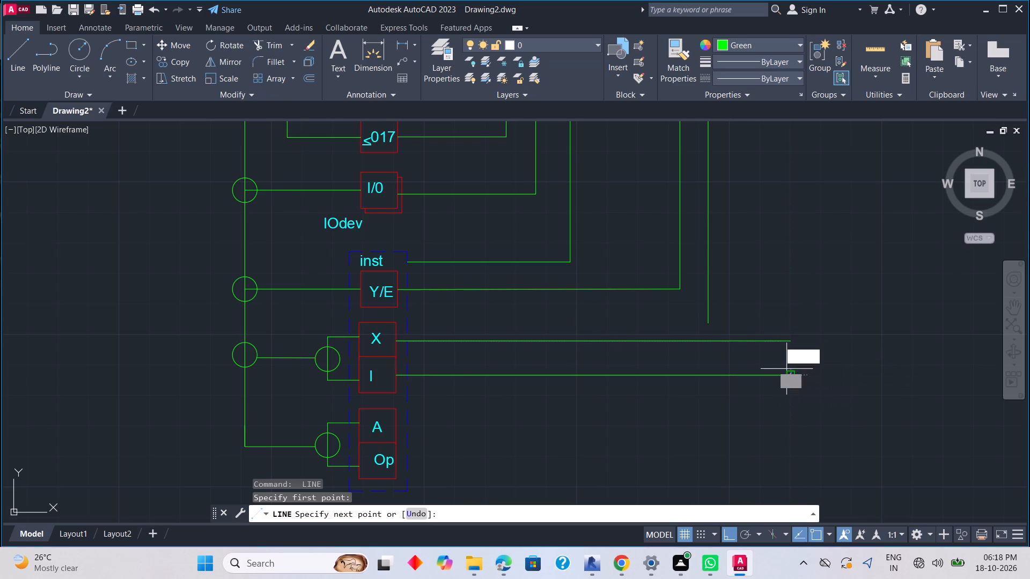
pyautogui.press('Escape')
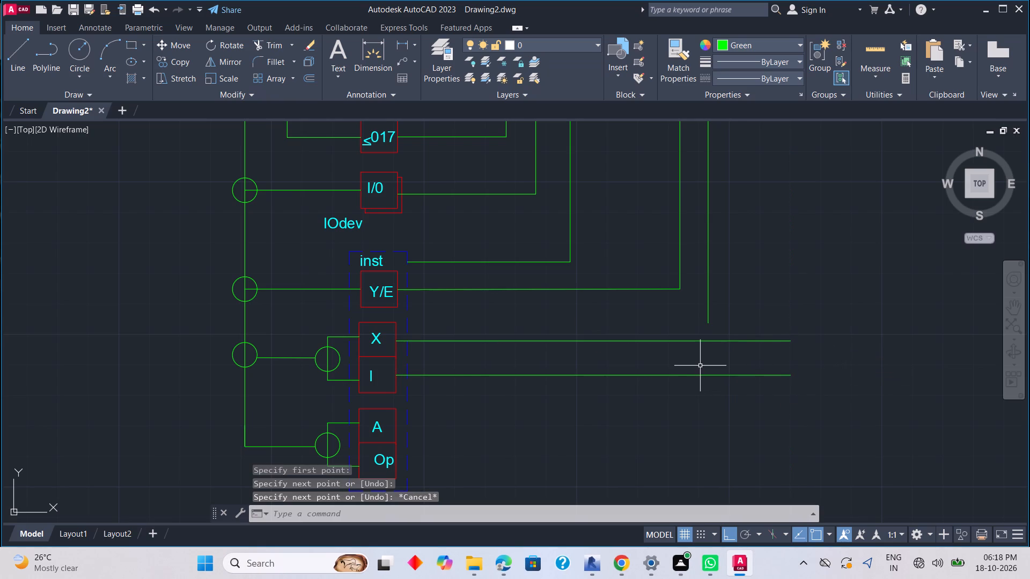
# Extend the remaining open-ended long vertical wire down to the X block's horizontal wire.
pyautogui.write('EW')
pyautogui.press('Escape')
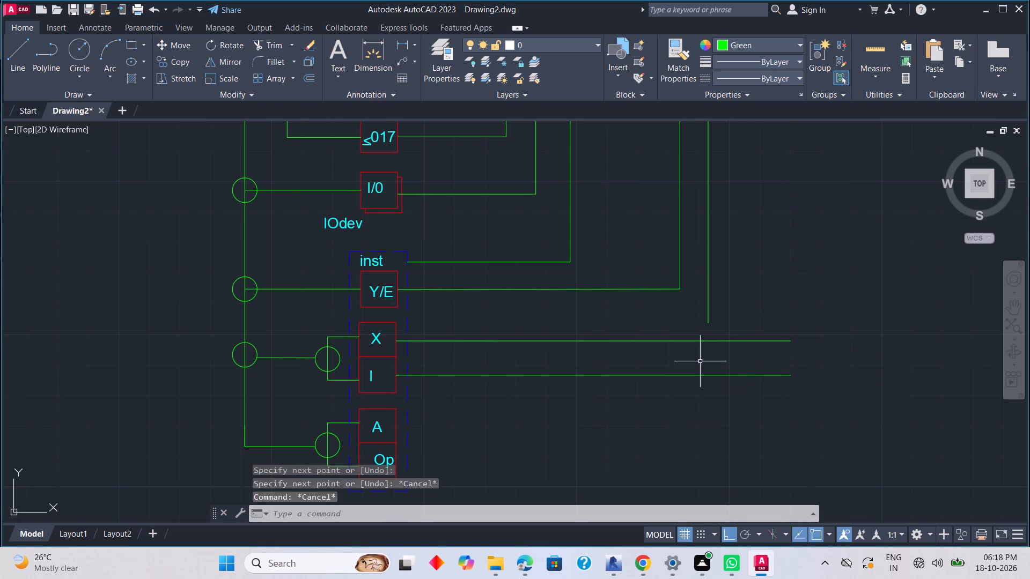
pyautogui.press('e')
pyautogui.press('x')
pyautogui.press('space')
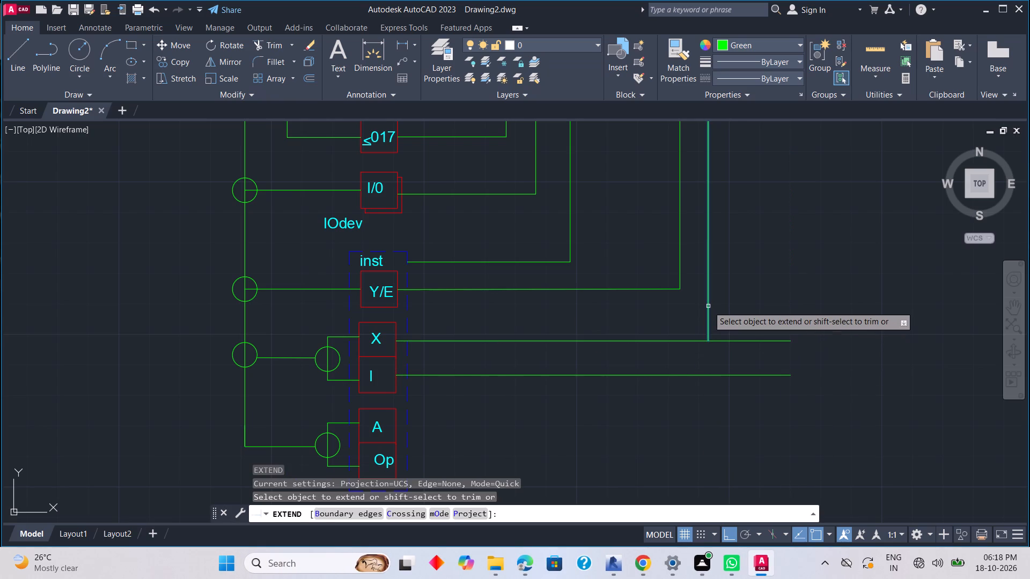
pyautogui.click(708, 306)
pyautogui.press('Escape')
pyautogui.press('Escape')
pyautogui.press('Escape')
pyautogui.press('Escape')
pyautogui.press('Escape')
pyautogui.press('Escape')
pyautogui.press('Escape')
pyautogui.press('Escape')
pyautogui.press('Escape')
pyautogui.press('Escape')
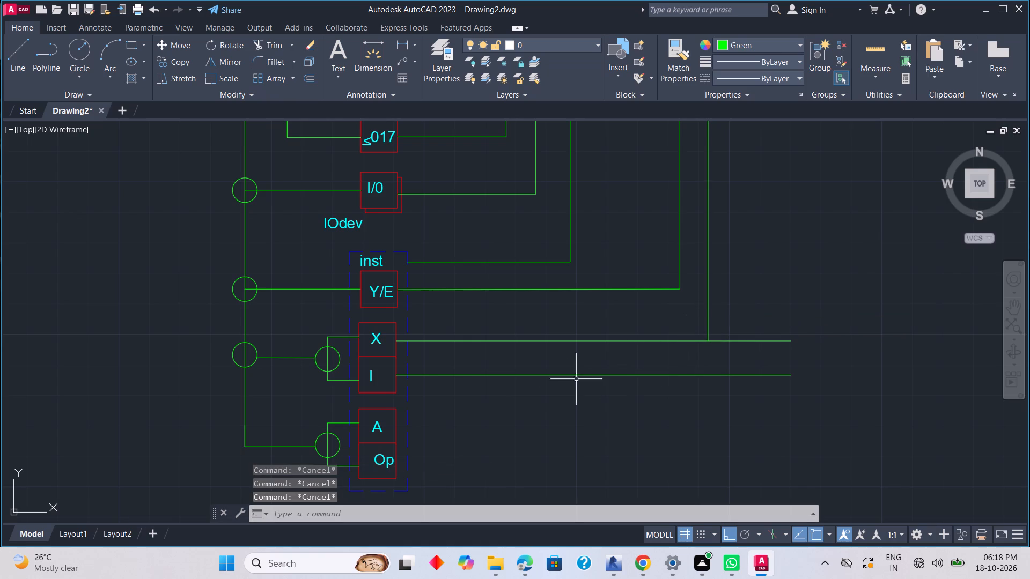
# Draw a horizontal green wire about 1.5 units long rightward from the A block.
pyautogui.moveTo(547, 398); pyautogui.dragTo(517, 352, button='middle')
pyautogui.scroll(-1, 513, 370)
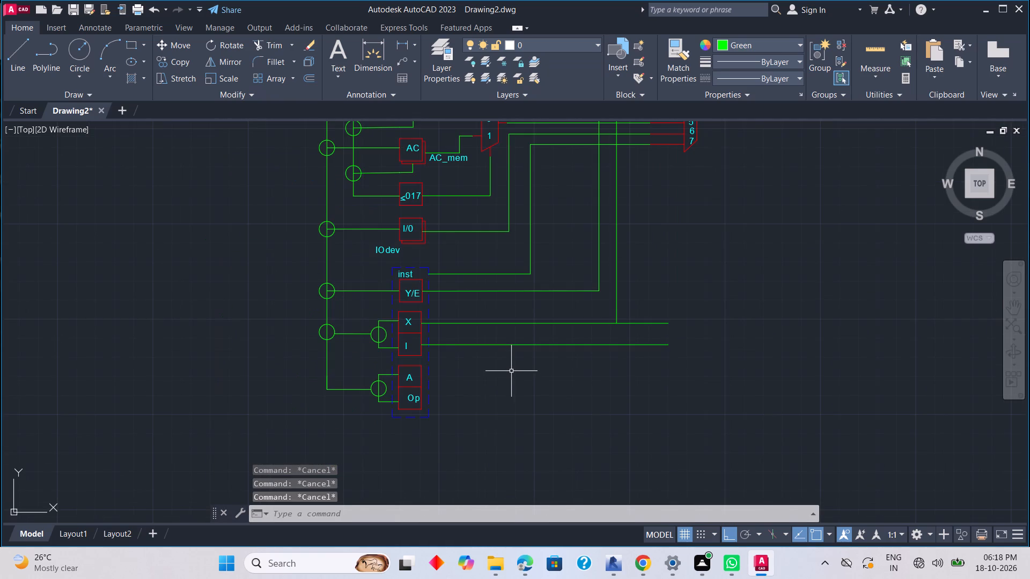
pyautogui.press('l')
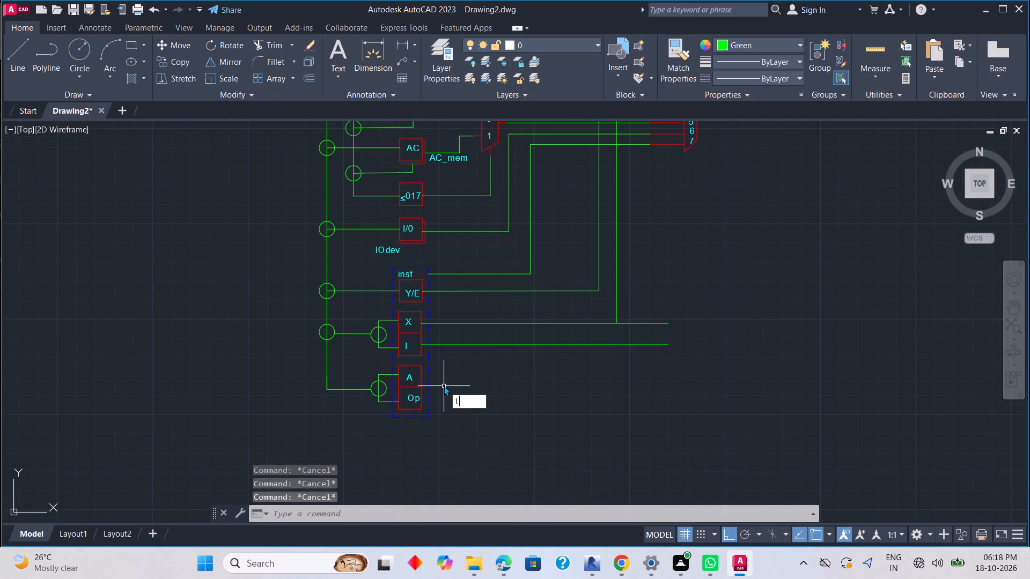
pyautogui.press('space')
pyautogui.scroll(2, 428, 380)
pyautogui.click(411, 375)
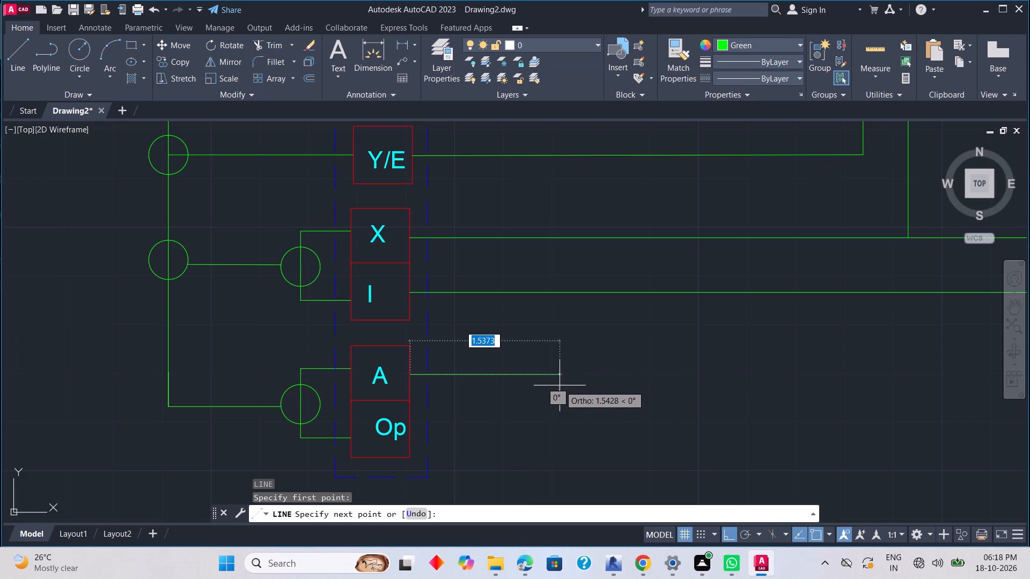
pyautogui.click(560, 385)
pyautogui.press('Escape')
# Draw a horizontal green wire about 1.5 units long rightward from the Op block, ending level with the A block's wire.
pyautogui.write('L')
pyautogui.press('space')
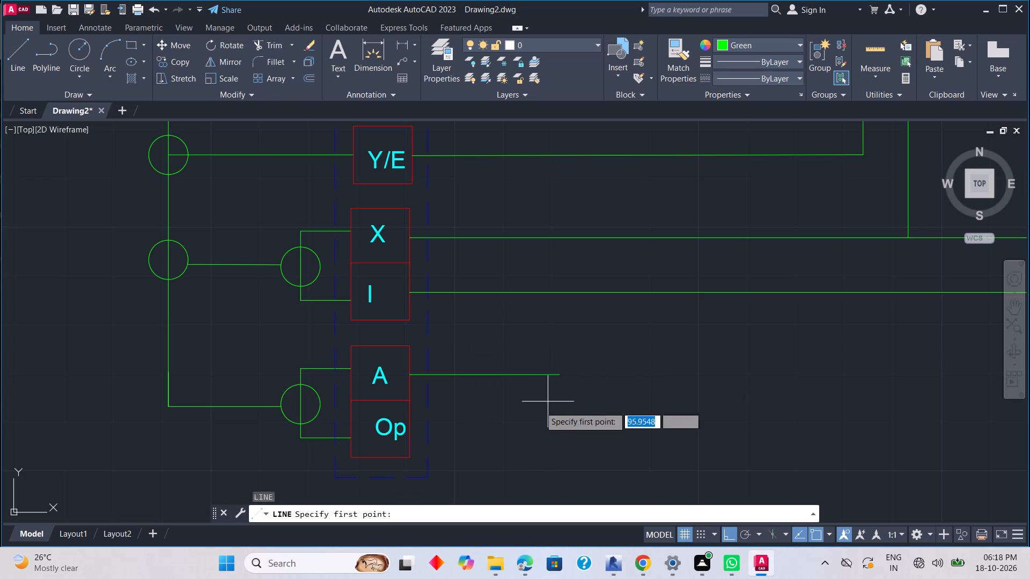
pyautogui.moveTo(411, 429); pyautogui.dragTo(422, 427)
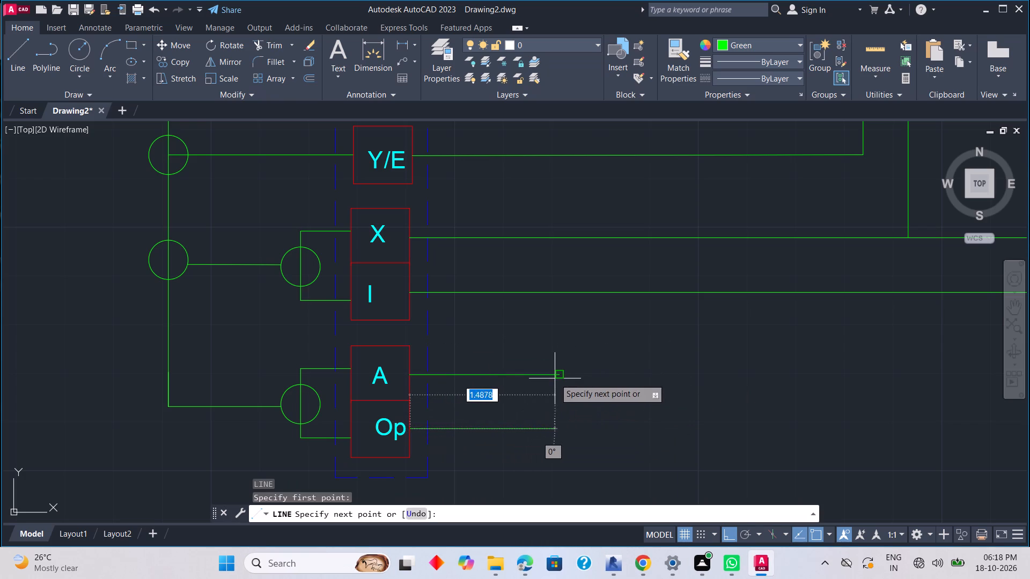
pyautogui.click(554, 412)
pyautogui.press('Escape')
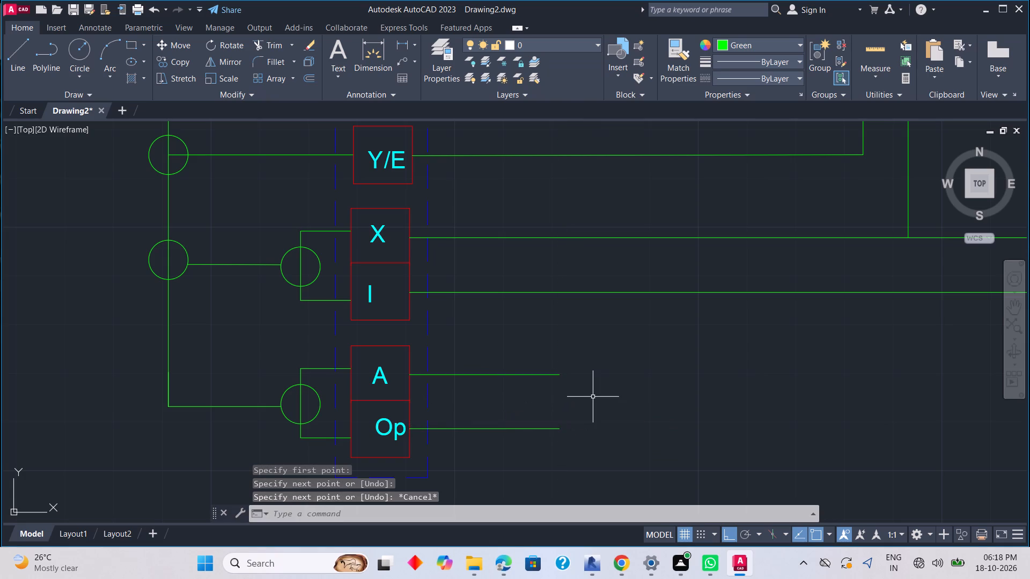
# Draw a red rectangle about 1.77 by 1.26 units at the ends of the A and Op wires.
pyautogui.click(789, 41)
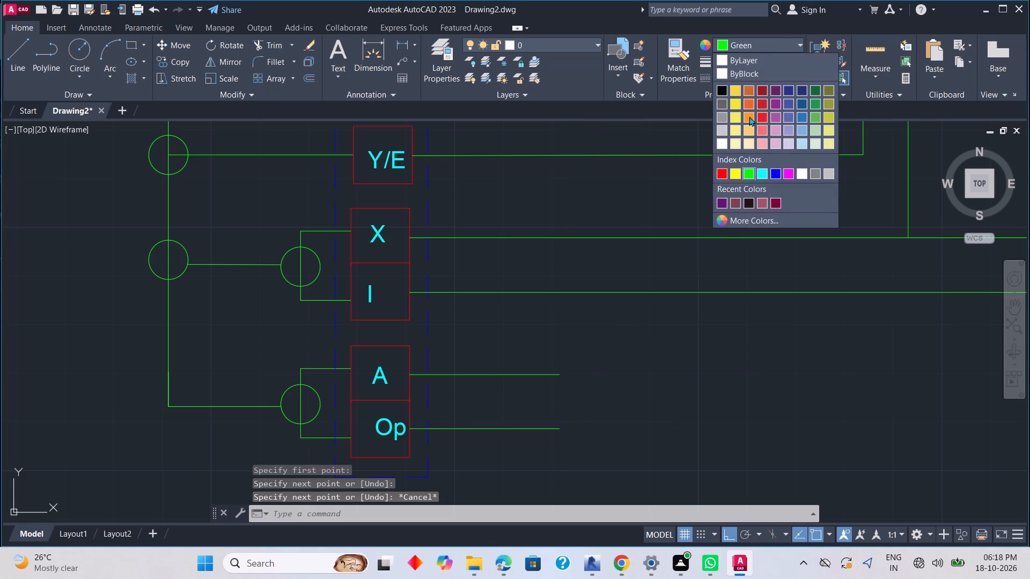
pyautogui.click(719, 169)
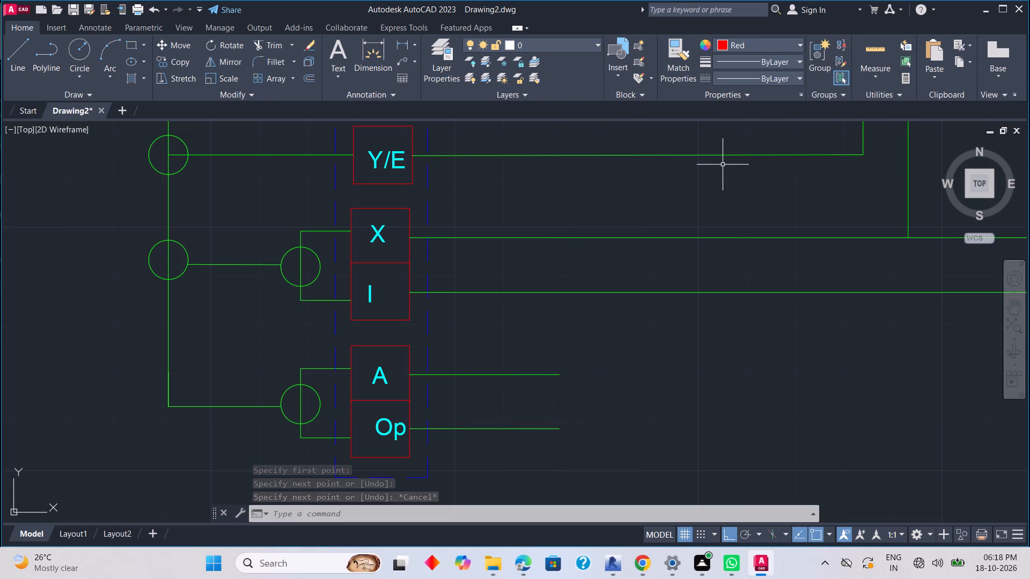
pyautogui.press('r')
pyautogui.press('e')
pyautogui.write('C')
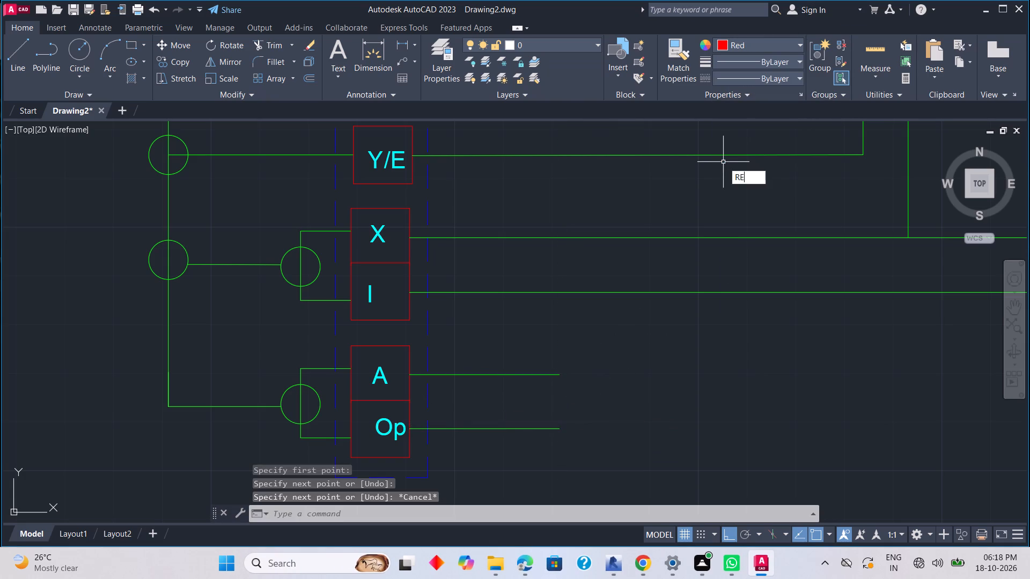
pyautogui.press('space')
pyautogui.click(558, 330)
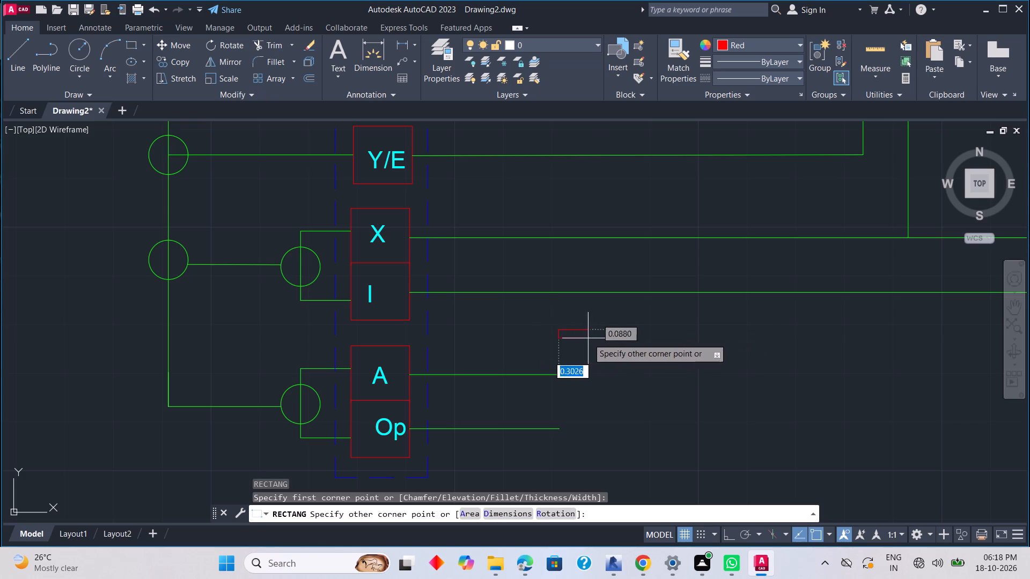
pyautogui.click(731, 453)
pyautogui.scroll(2, 603, 402)
pyautogui.press('Escape')
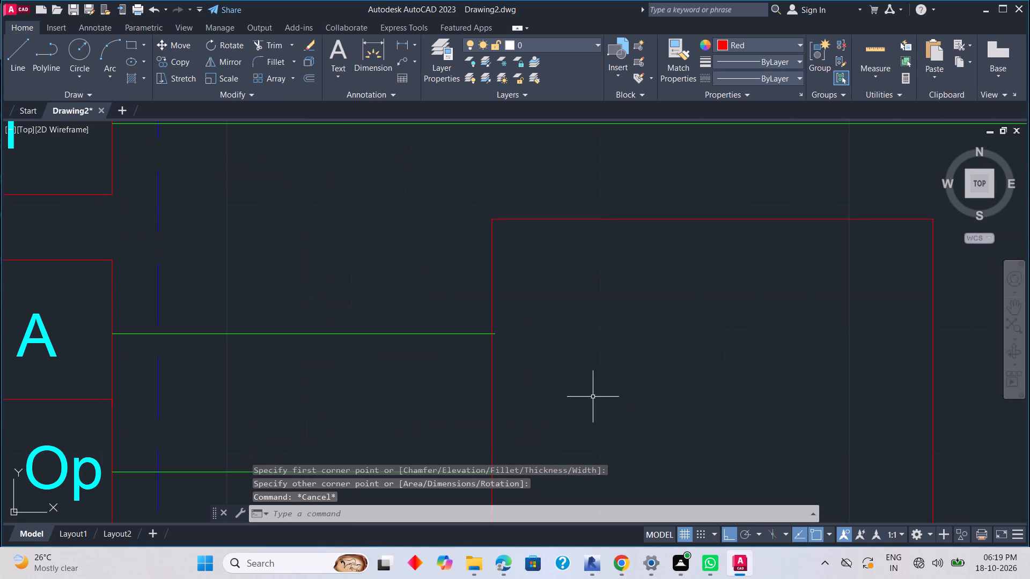
# Trim the overhanging ends of the A and Op wires at the new red rectangle's near edge.
pyautogui.write('TR')
pyautogui.press('space')
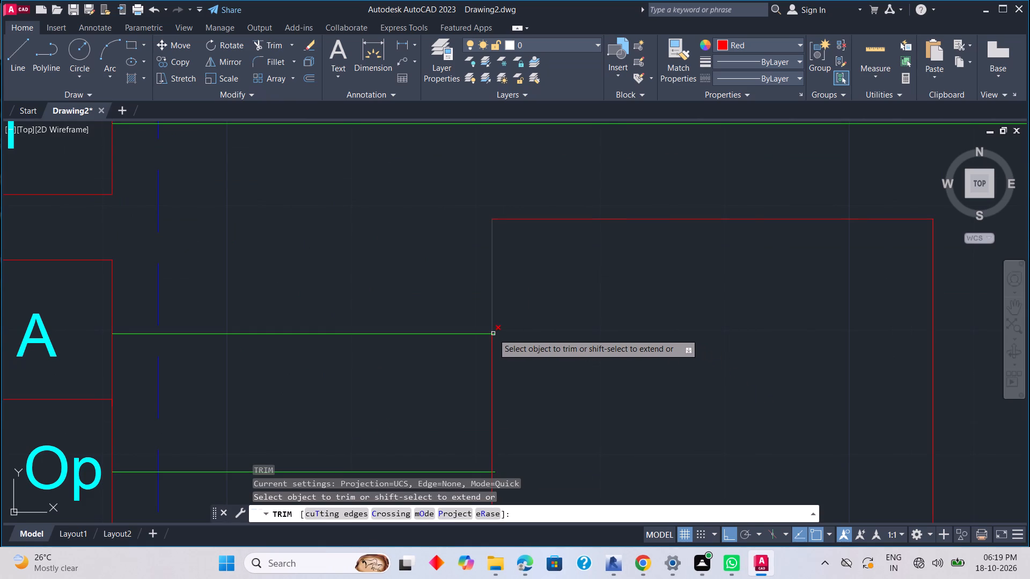
pyautogui.click(495, 335)
pyautogui.moveTo(534, 410); pyautogui.dragTo(569, 310, button='middle')
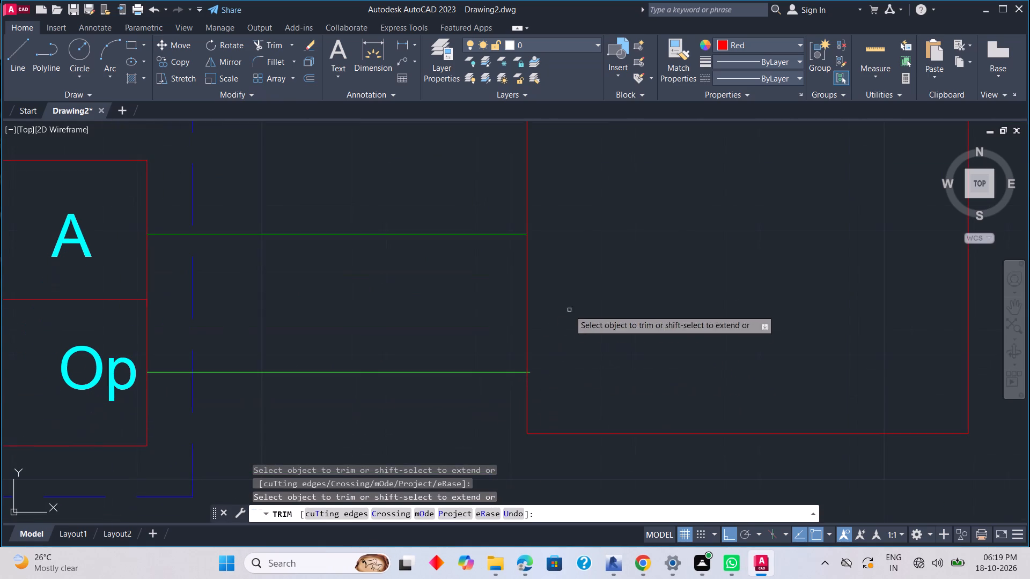
pyautogui.click(531, 373)
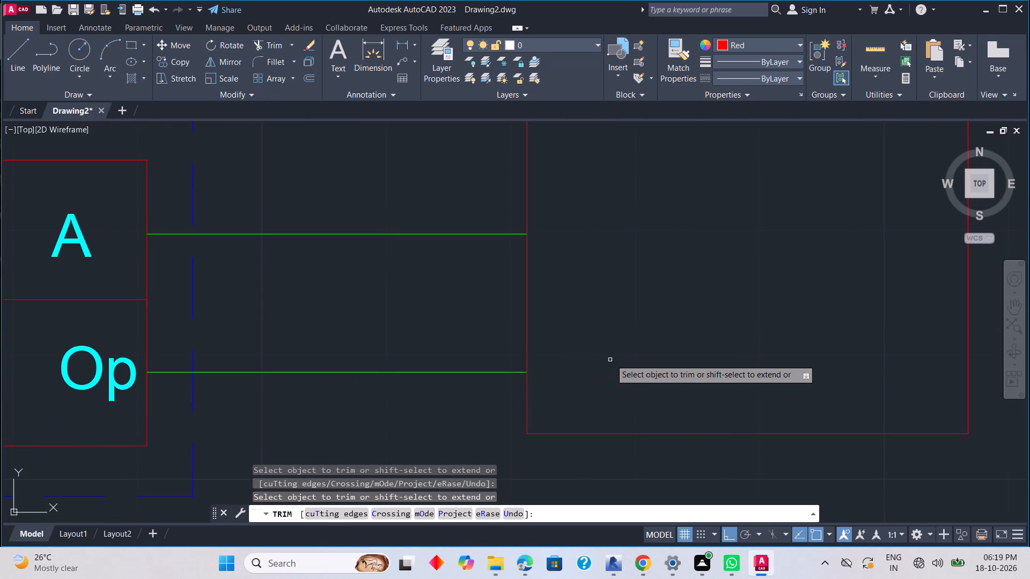
pyautogui.scroll(-4, 610, 359)
pyautogui.moveTo(628, 343); pyautogui.dragTo(569, 380, button='middle')
pyautogui.press('Escape')
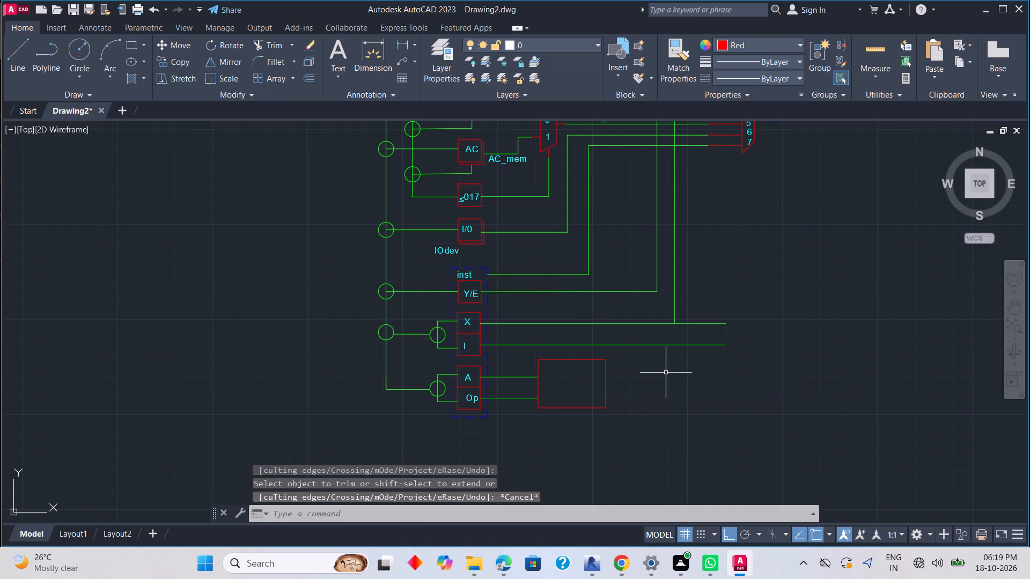
# With Ortho off, copy a green junction circle onto the point where the long vertical wire meets the X block's wire.
pyautogui.moveTo(667, 367); pyautogui.dragTo(571, 367, button='middle')
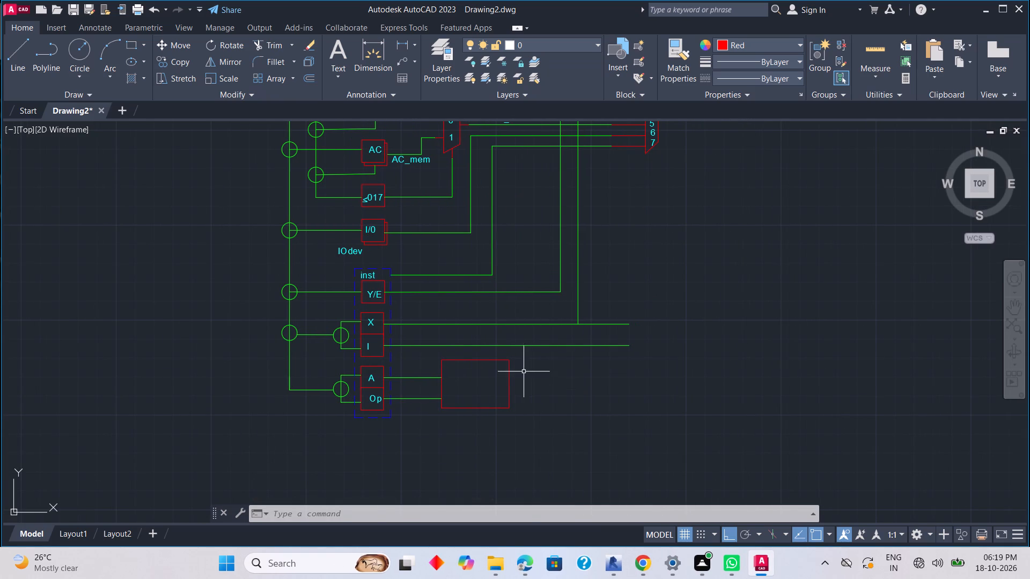
pyautogui.click(296, 329)
pyautogui.rightClick(311, 337)
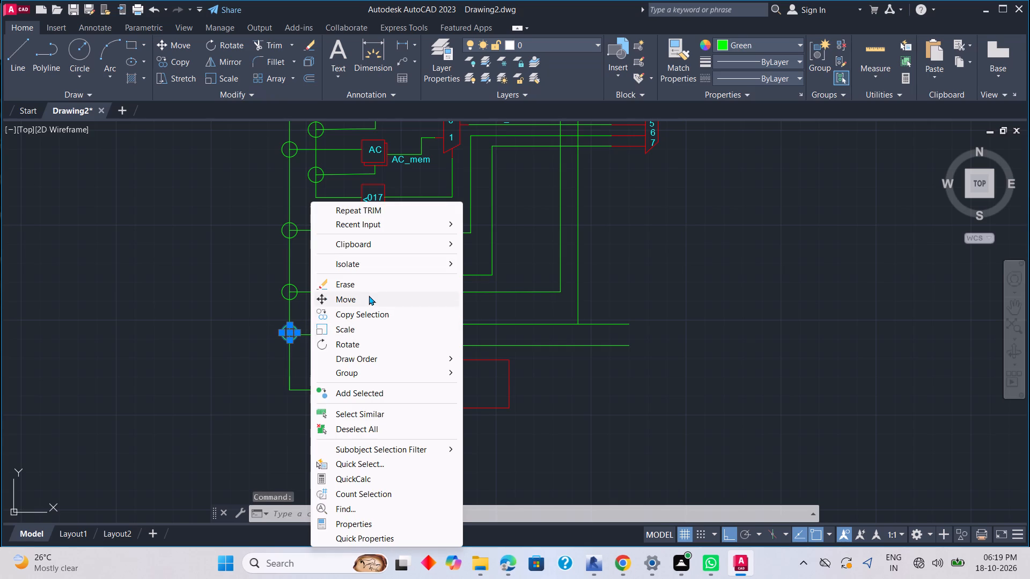
pyautogui.click(368, 311)
pyautogui.scroll(2, 295, 329)
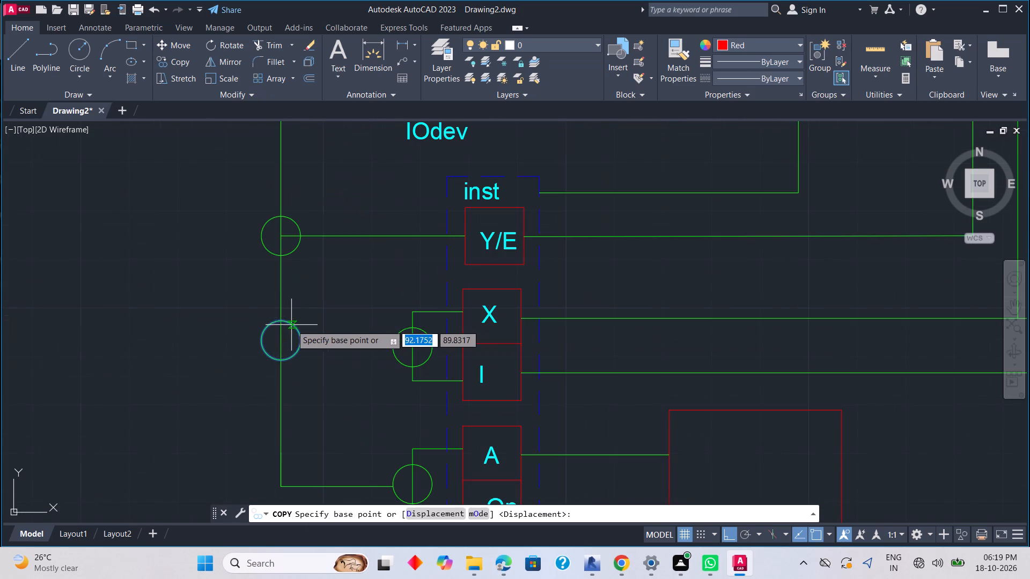
pyautogui.click(288, 321)
pyautogui.moveTo(818, 325); pyautogui.dragTo(703, 328, button='middle')
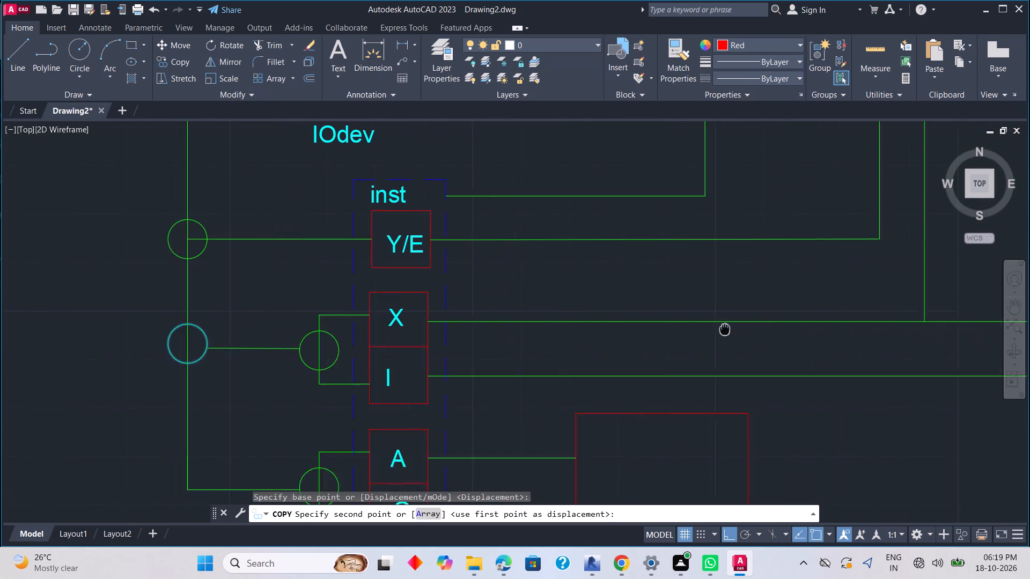
pyautogui.moveTo(703, 328); pyautogui.dragTo(534, 328, button='middle')
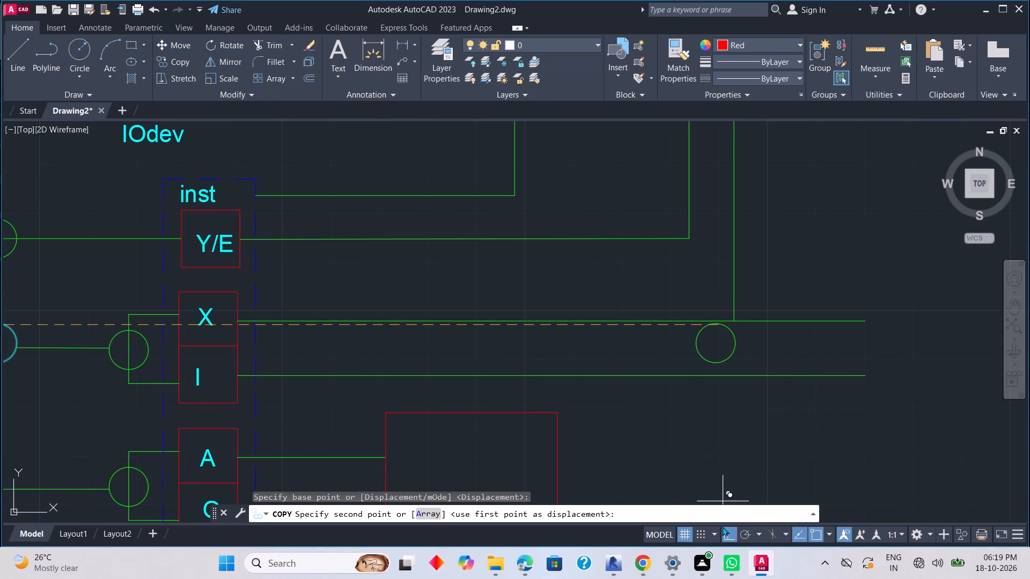
pyautogui.click(729, 528)
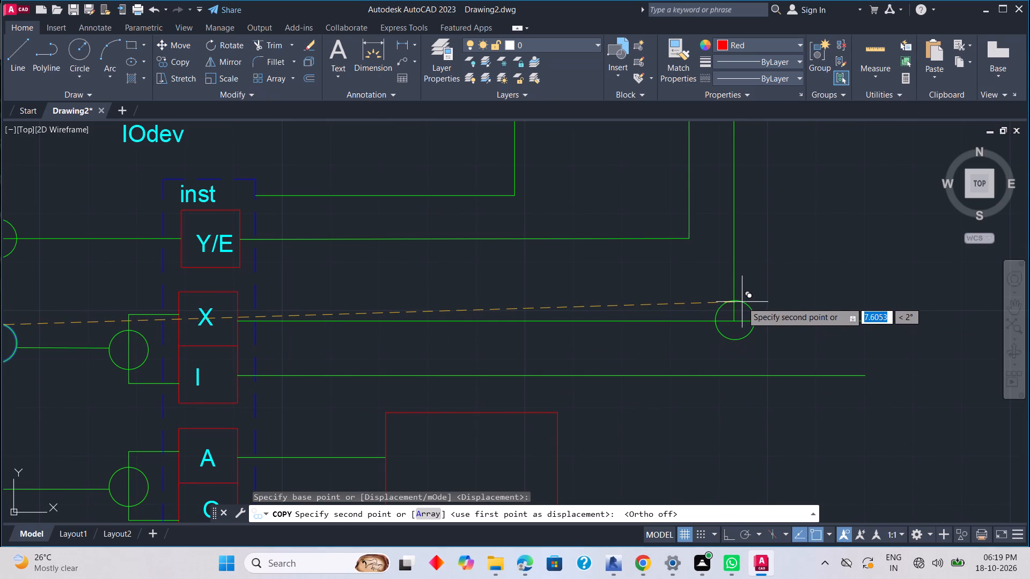
pyautogui.click(741, 302)
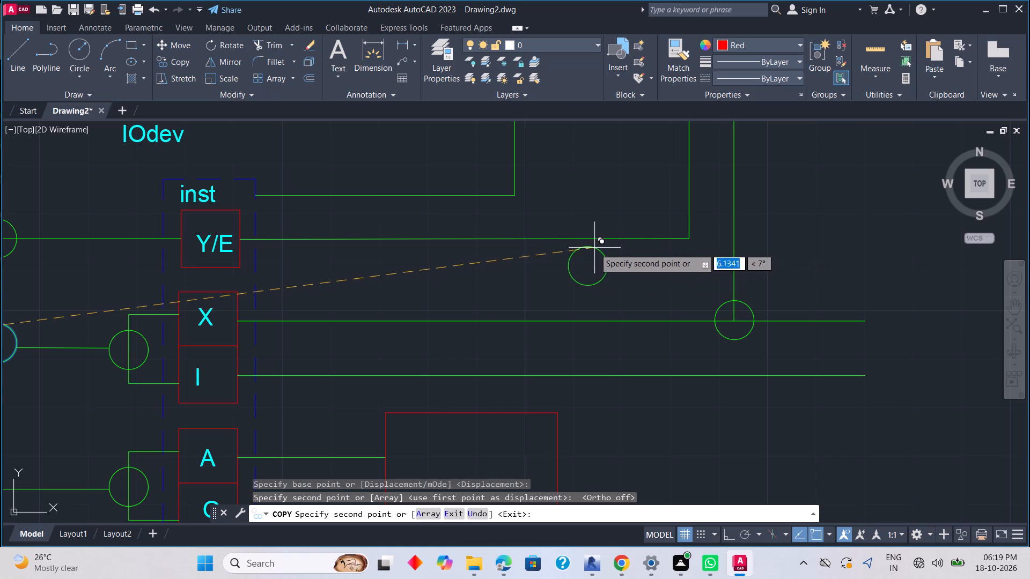
pyautogui.moveTo(405, 380); pyautogui.dragTo(437, 322, button='middle')
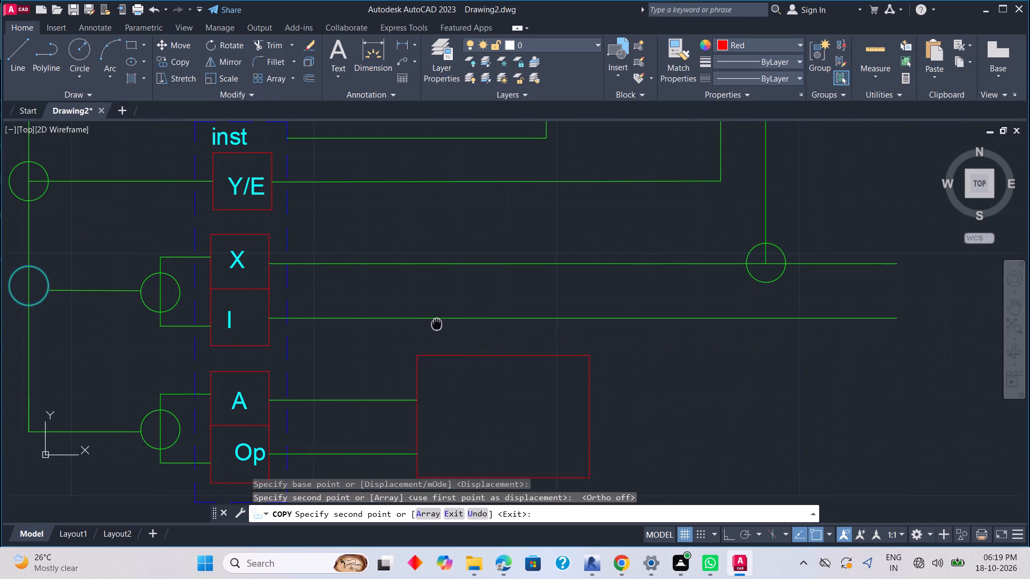
pyautogui.moveTo(437, 322); pyautogui.dragTo(440, 317, button='middle')
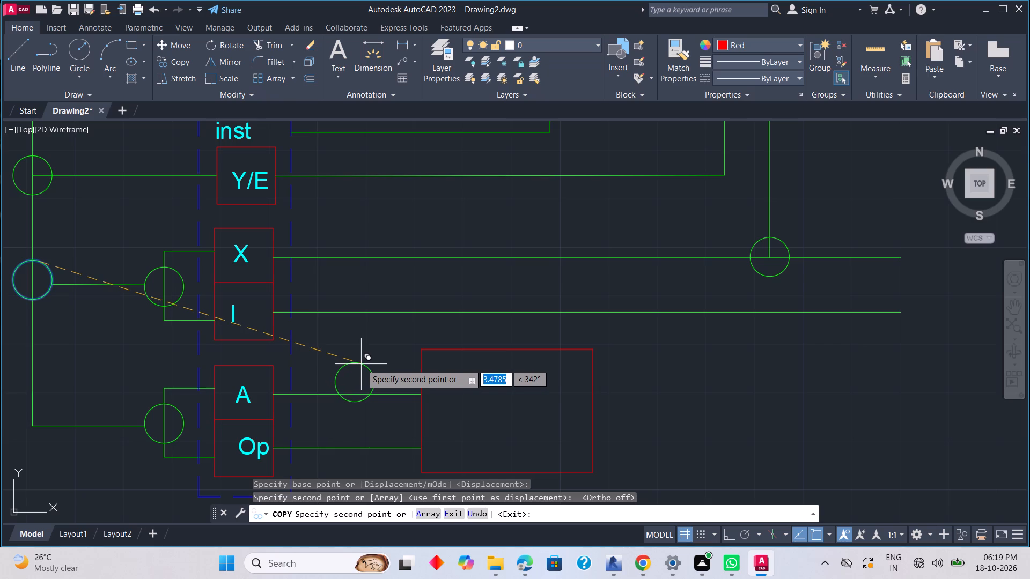
pyautogui.press('Escape')
# Move the new red rectangle about 0.23 units straight down along the ends of the A and Op wires.
pyautogui.moveTo(543, 432); pyautogui.dragTo(556, 346, button='middle')
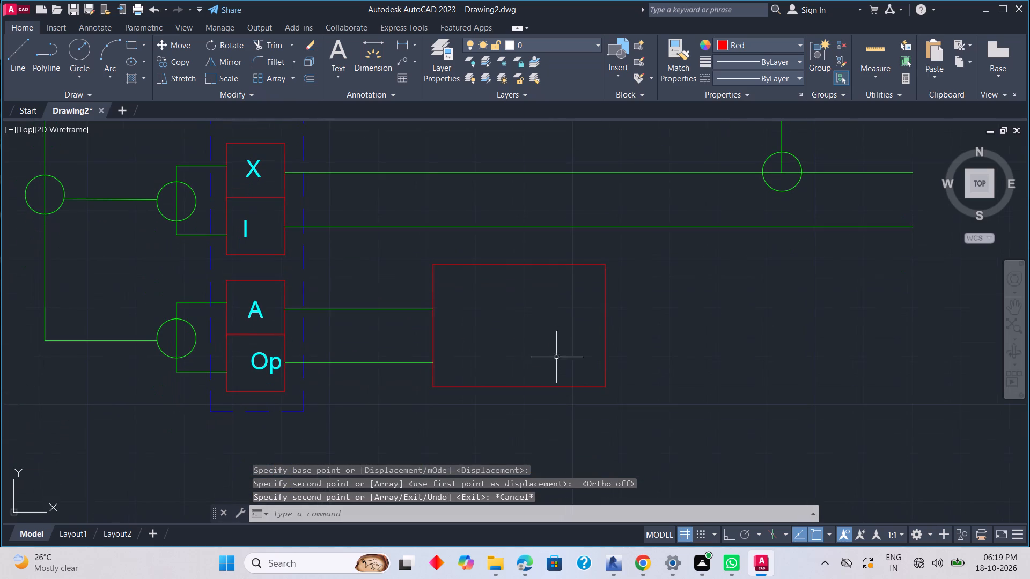
pyautogui.click(556, 388)
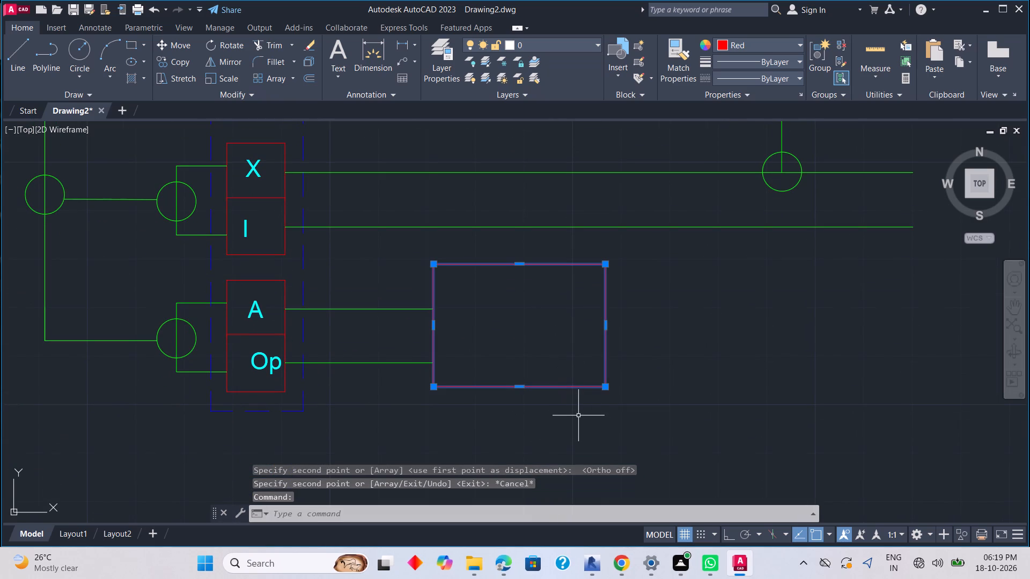
pyautogui.rightClick(550, 319)
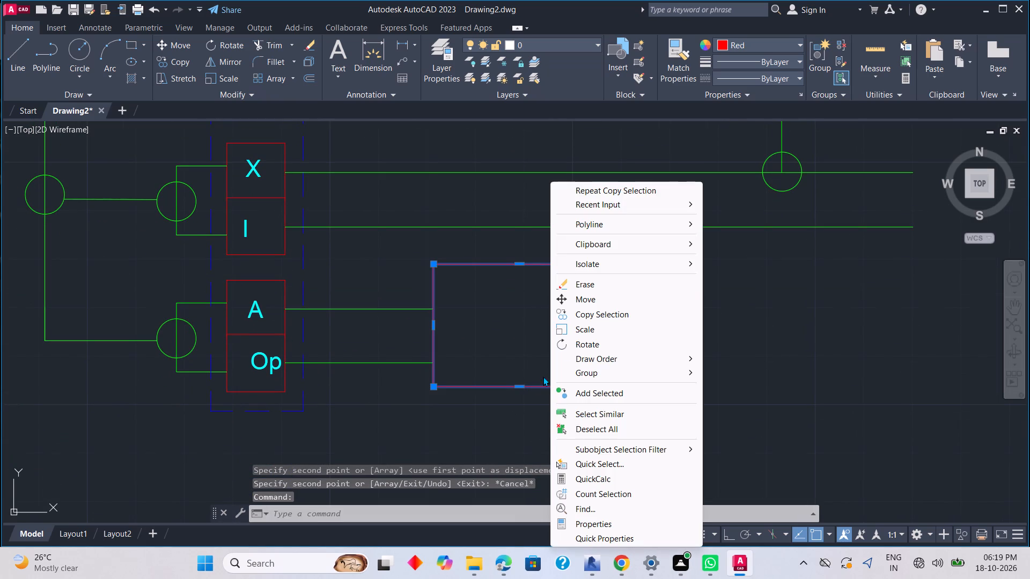
pyautogui.click(591, 300)
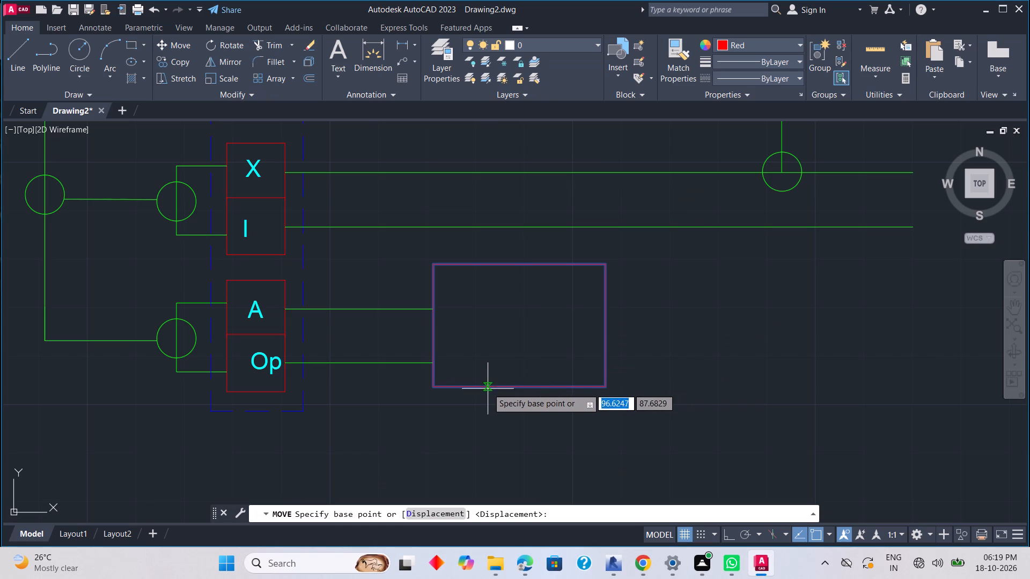
pyautogui.click(435, 332)
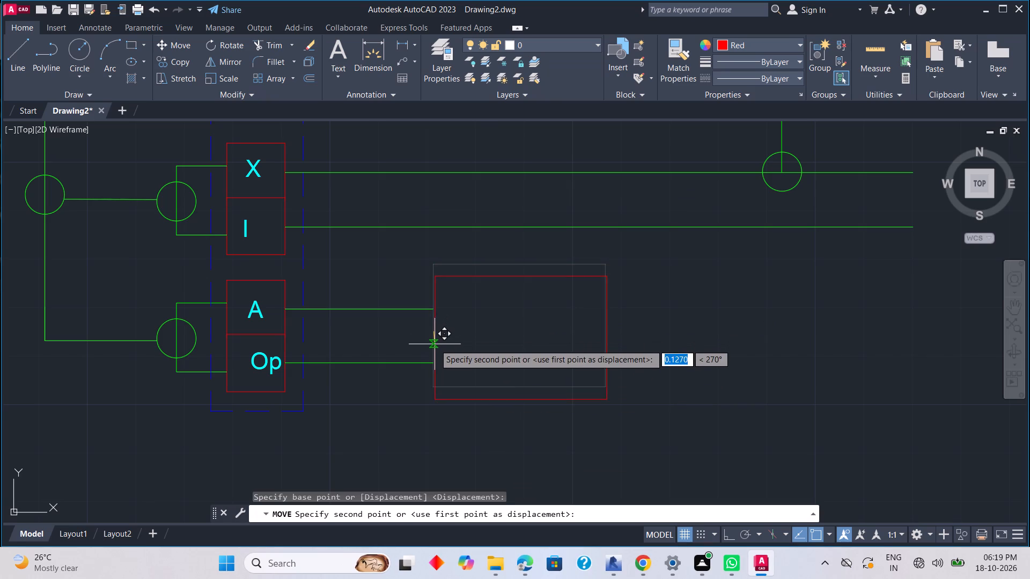
pyautogui.scroll(2, 433, 355)
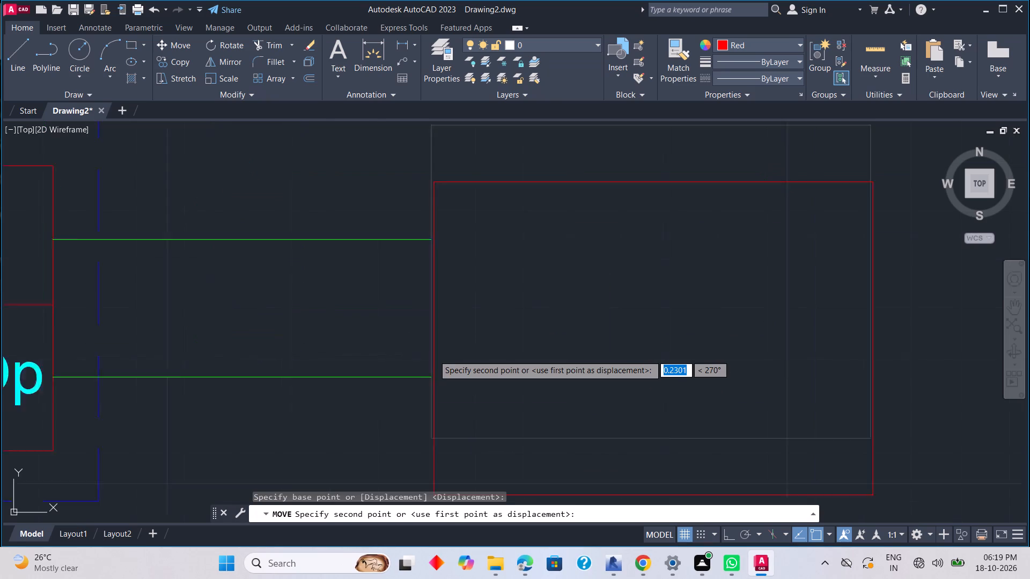
pyautogui.scroll(1, 433, 355)
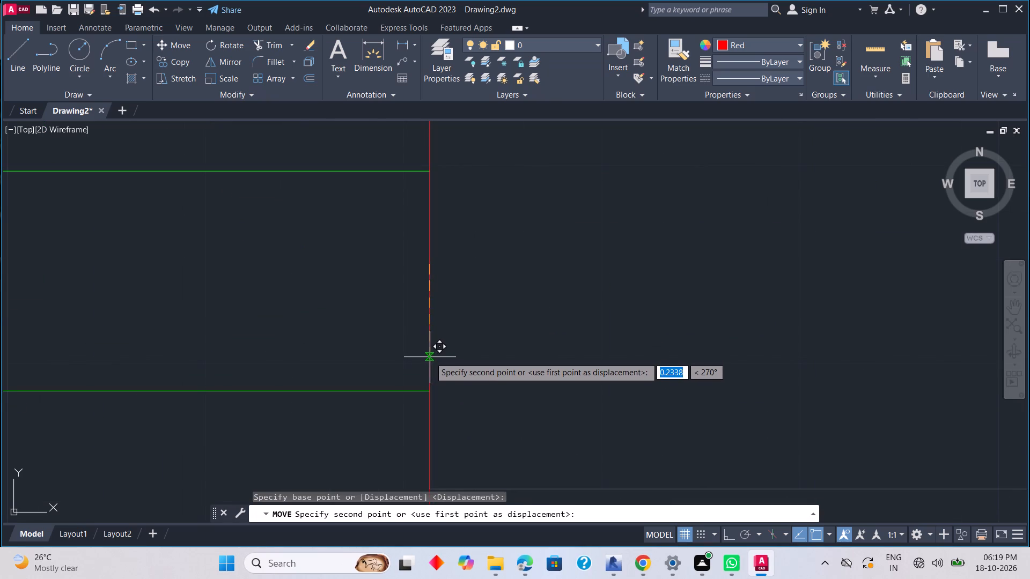
pyautogui.click(430, 356)
pyautogui.scroll(-4, 516, 340)
pyautogui.moveTo(523, 337); pyautogui.dragTo(489, 361, button='middle')
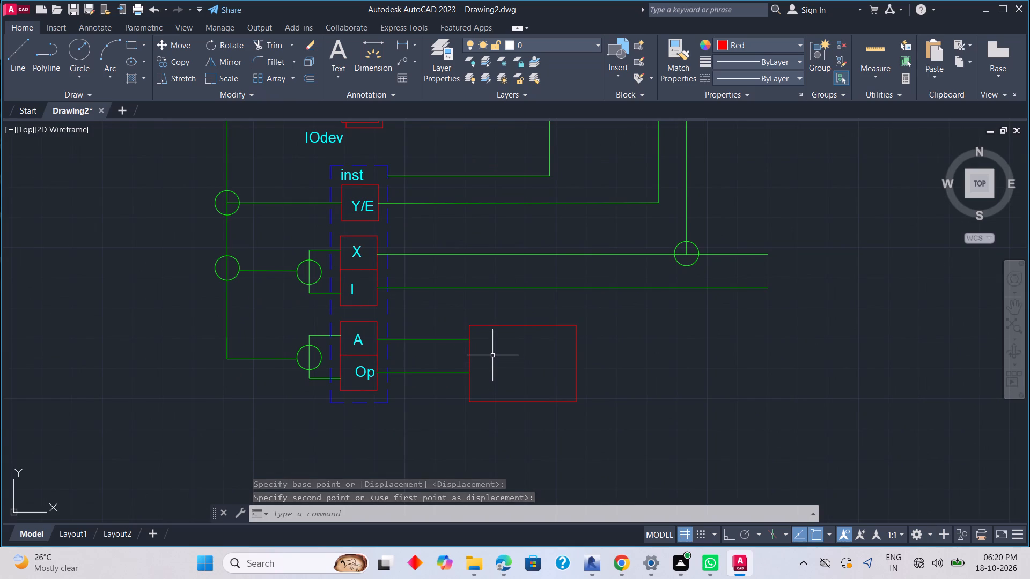
# Copy the junction circle from the X wire by its centre onto the A wire, midway between the A block and the red rectangle.
pyautogui.click(694, 264)
pyautogui.rightClick(692, 285)
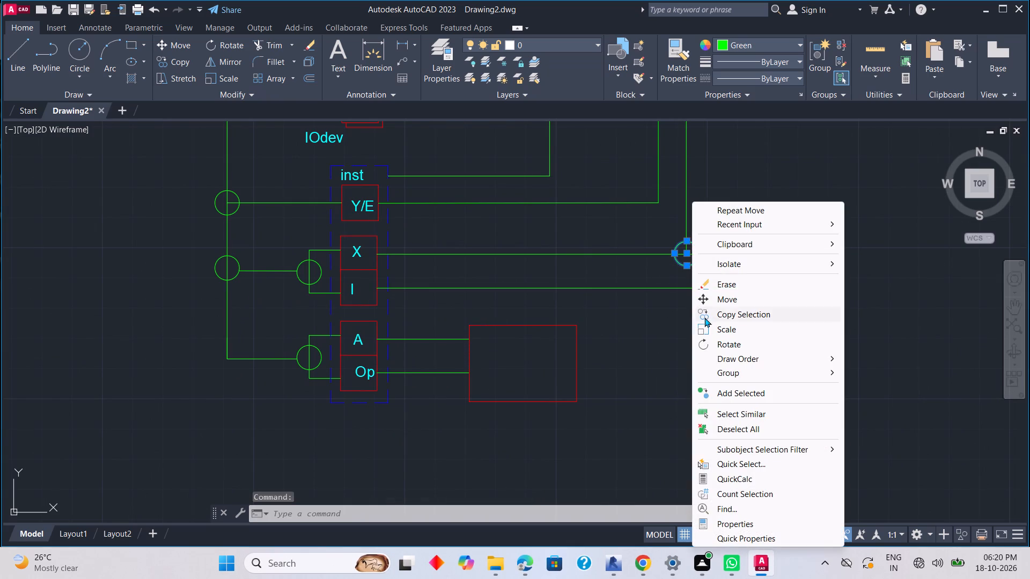
pyautogui.click(722, 313)
pyautogui.click(688, 253)
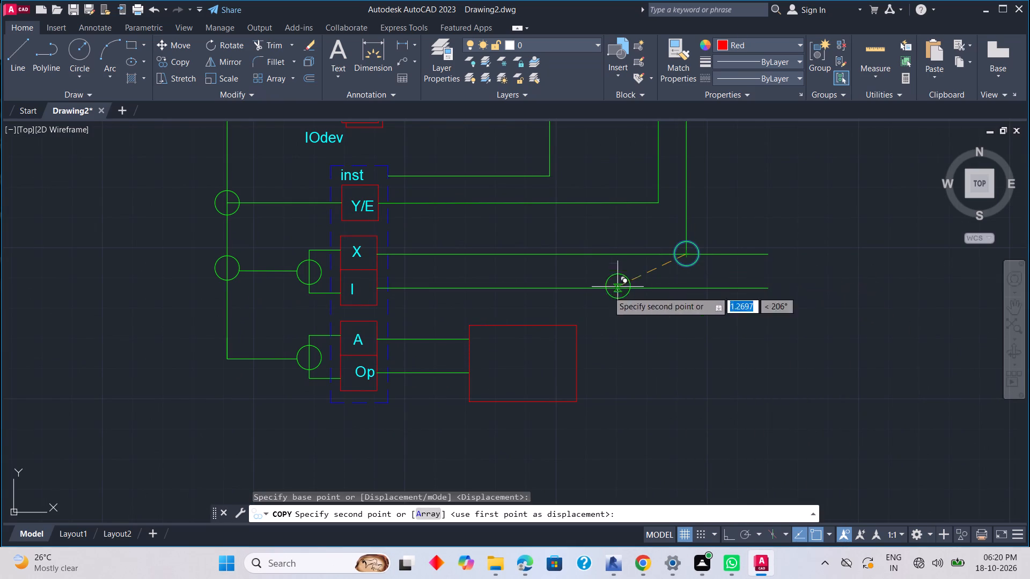
pyautogui.scroll(2, 431, 339)
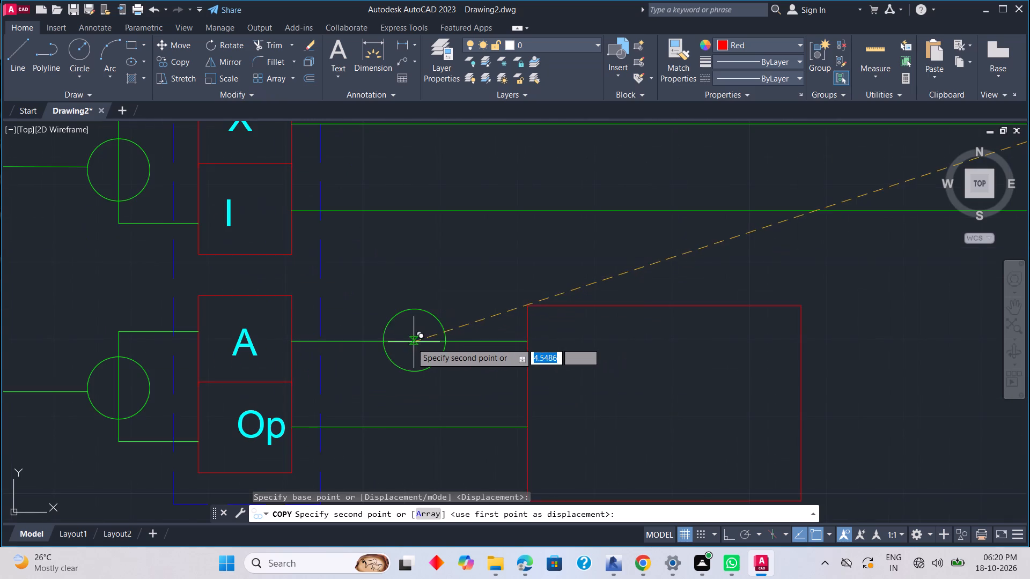
pyautogui.click(408, 342)
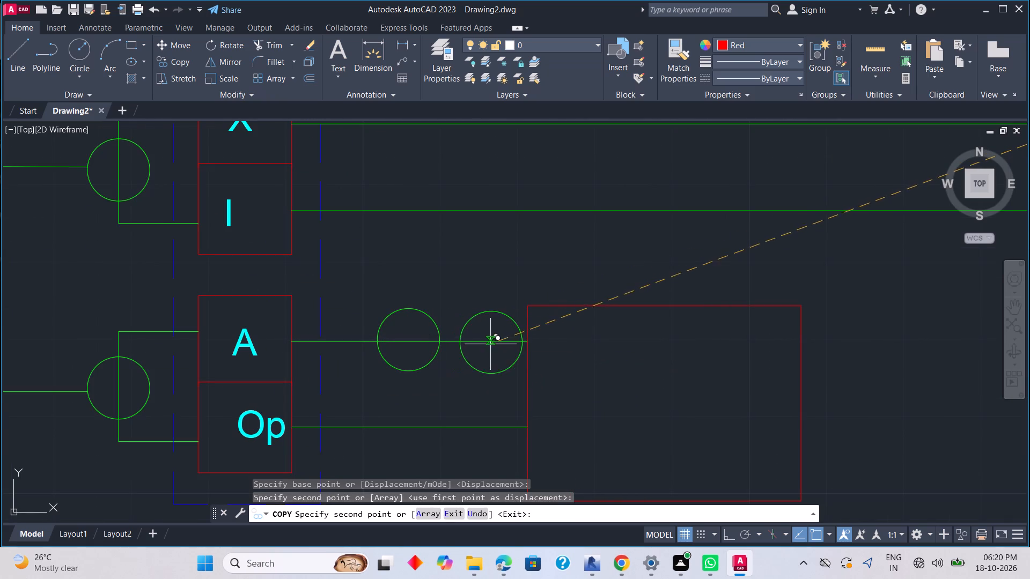
pyautogui.press('Escape')
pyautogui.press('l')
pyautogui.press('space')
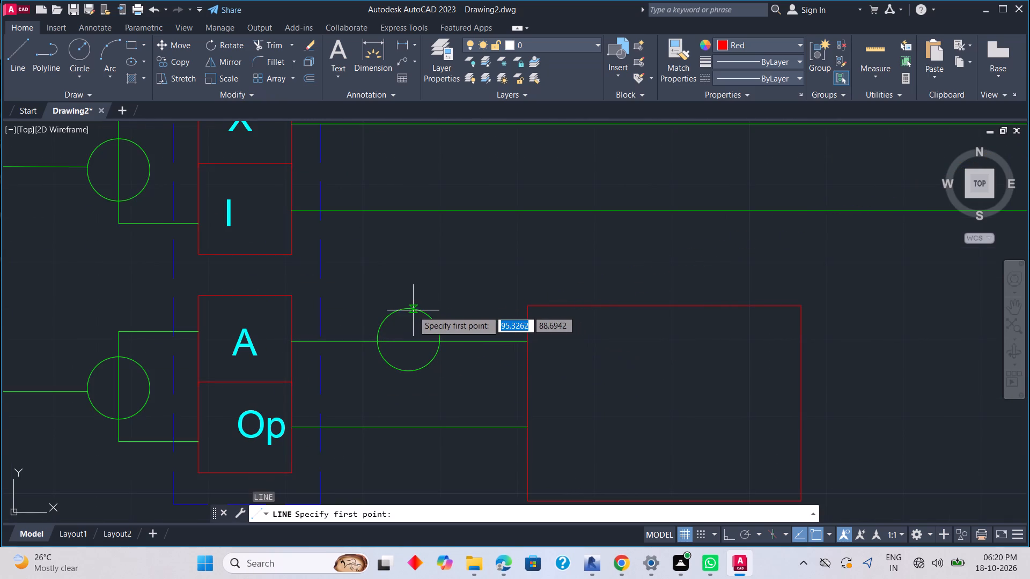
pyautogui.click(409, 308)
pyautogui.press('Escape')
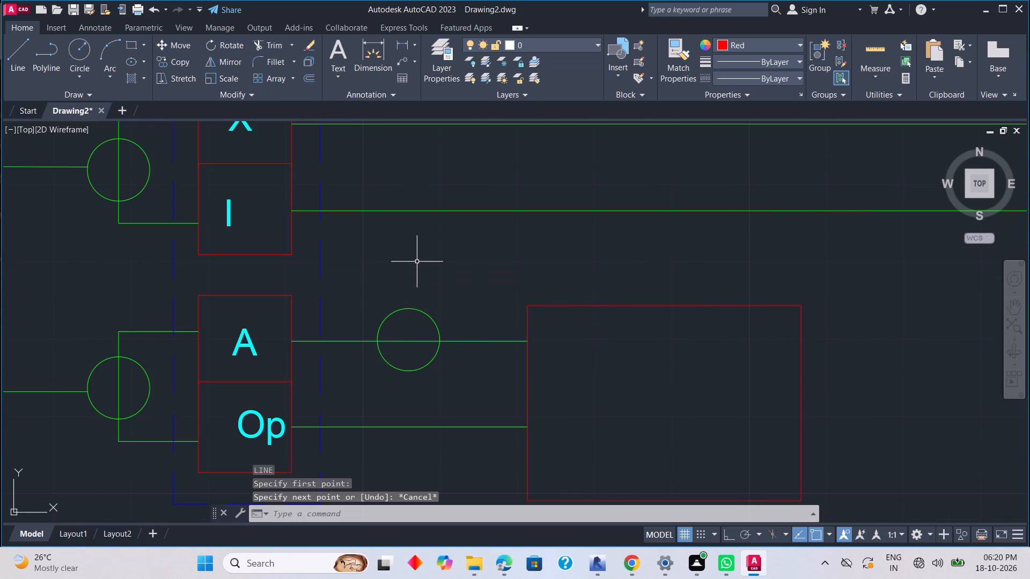
# With Ortho on and colour Green, draw a wire from the A junction circle's top, up short of the I wire and about 8 units right.
pyautogui.click(726, 532)
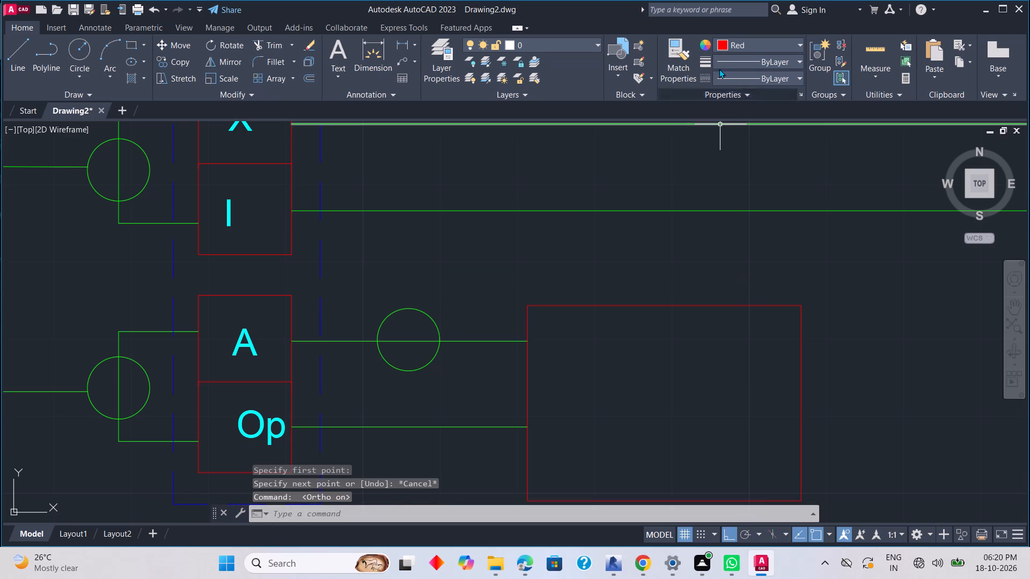
pyautogui.click(763, 40)
pyautogui.click(749, 175)
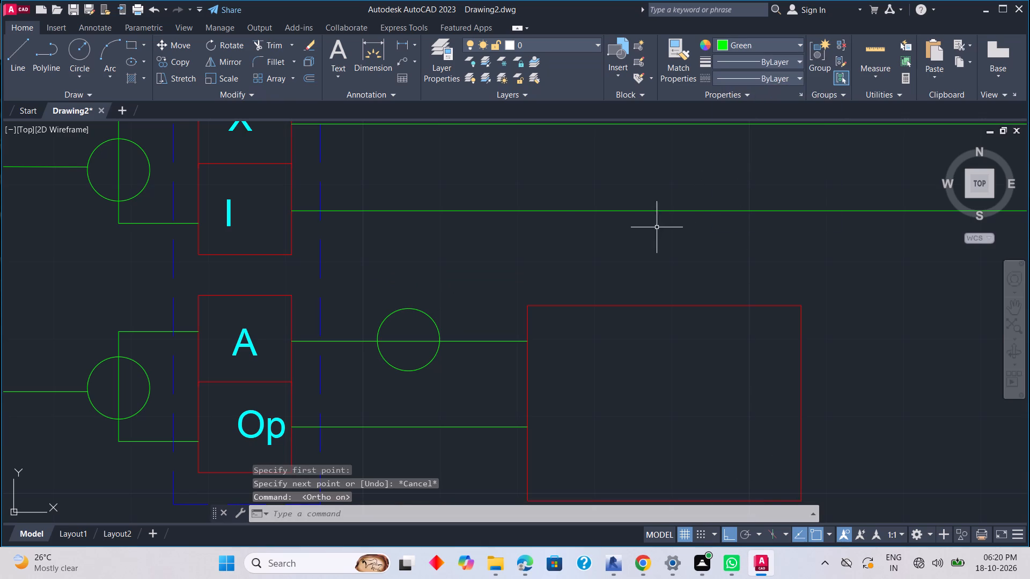
pyautogui.press('v')
pyautogui.press('Escape')
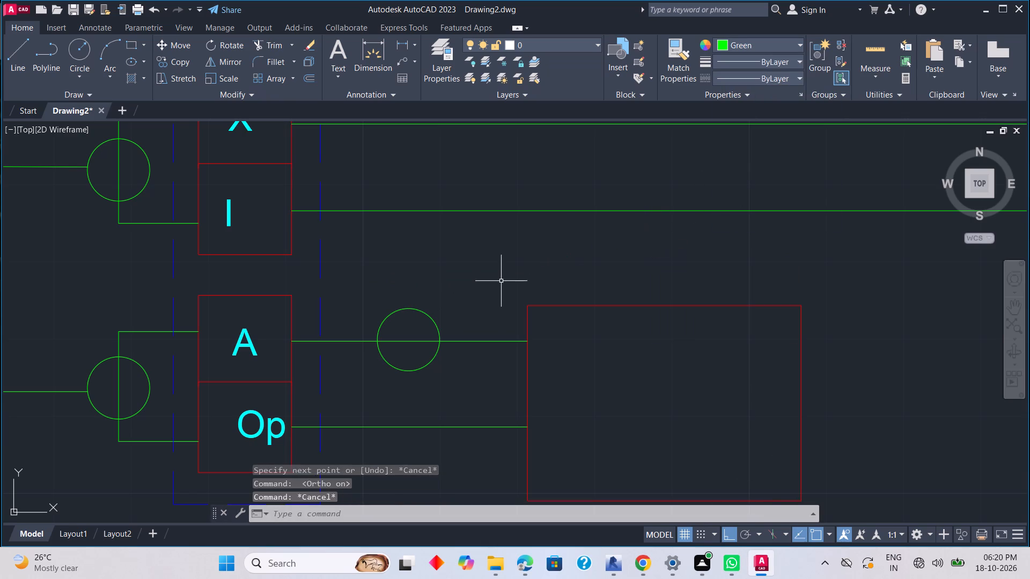
pyautogui.press('space')
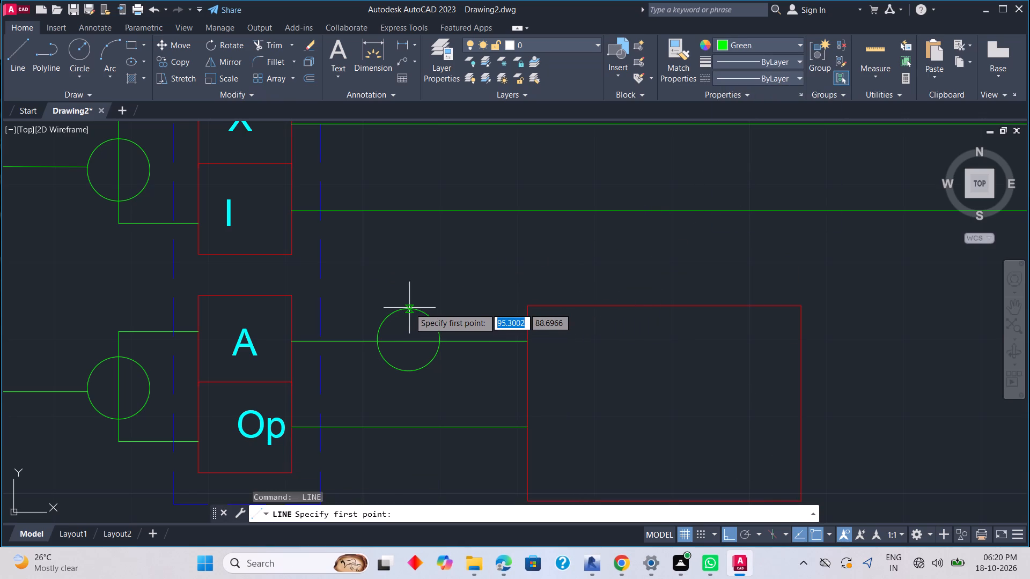
pyautogui.click(409, 308)
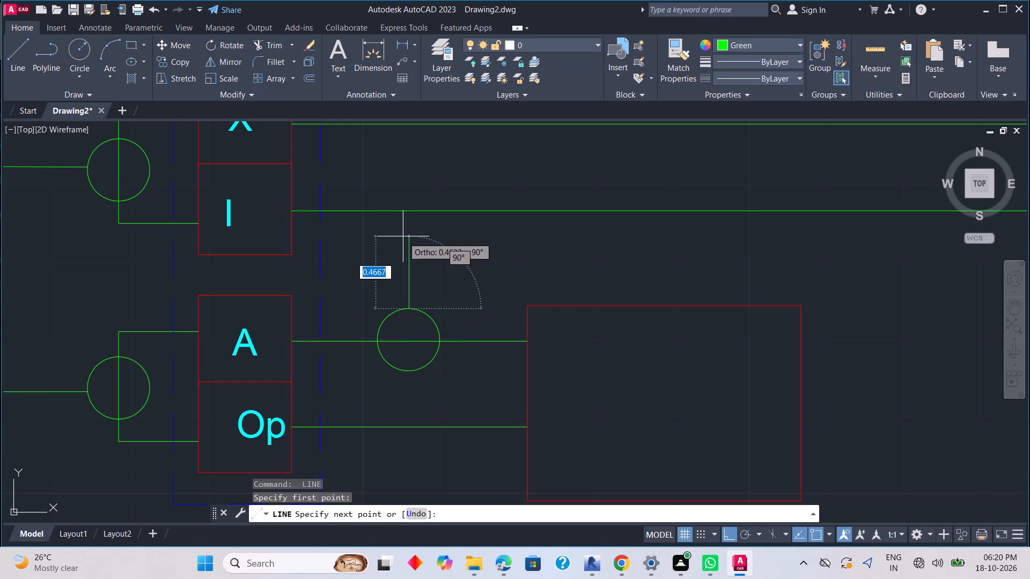
pyautogui.click(409, 251)
pyautogui.scroll(-3, 783, 270)
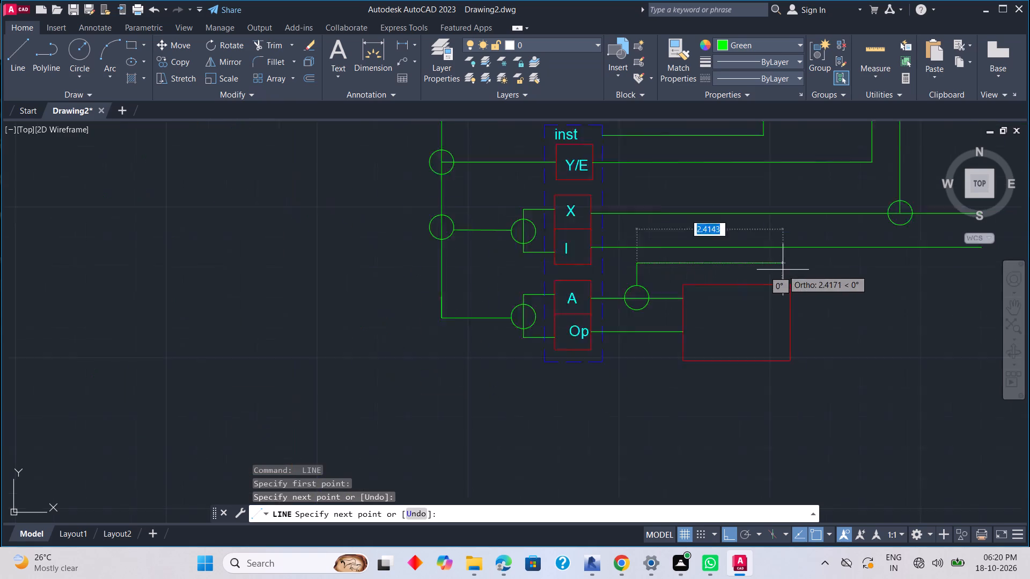
pyautogui.moveTo(815, 271); pyautogui.dragTo(588, 254, button='middle')
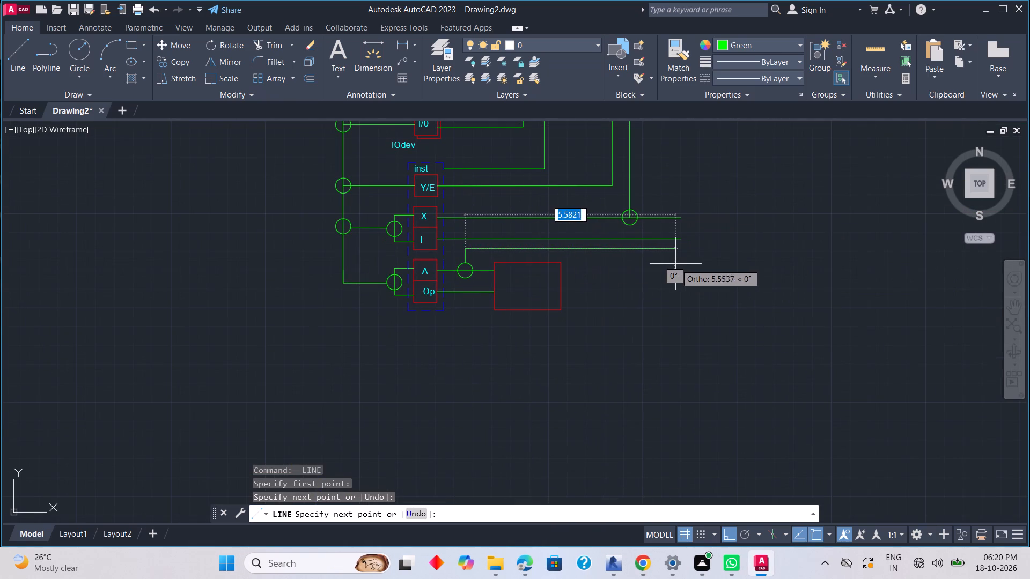
pyautogui.click(768, 267)
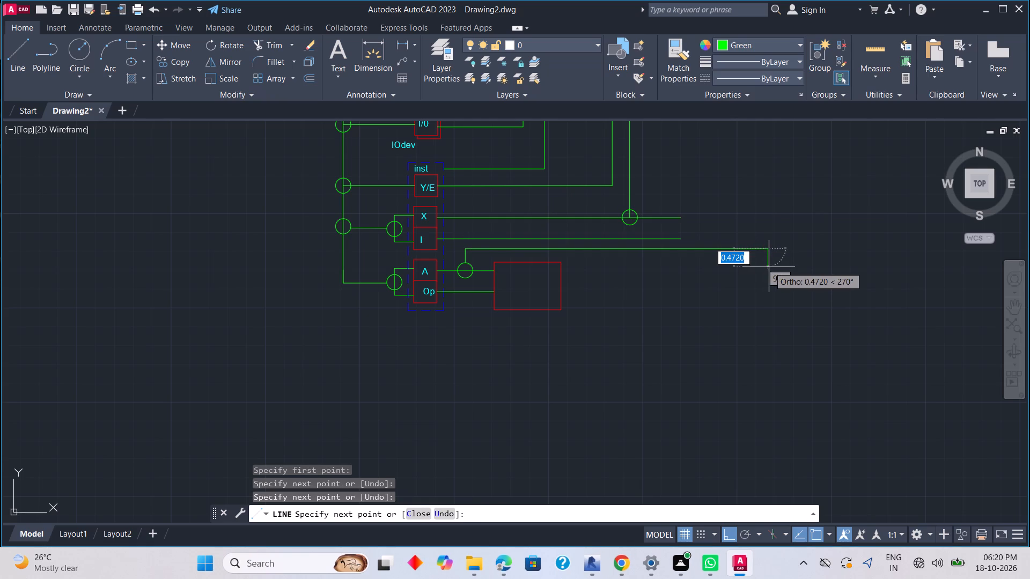
pyautogui.press('Escape')
# Draw a small, roughly square rectangle over the free end of the X wire.
pyautogui.write('REC')
pyautogui.press('space')
pyautogui.scroll(3, 697, 210)
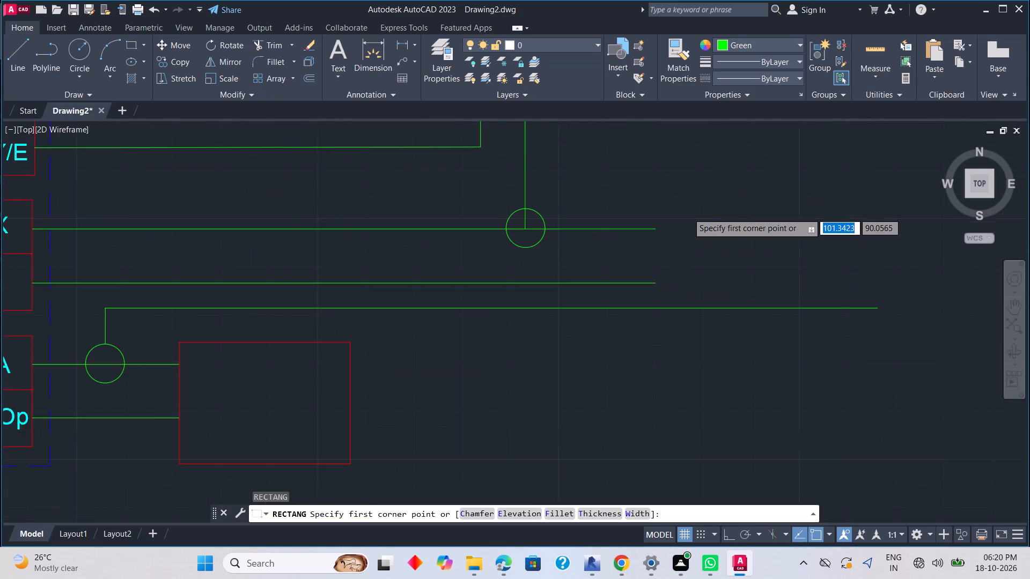
pyautogui.click(634, 207)
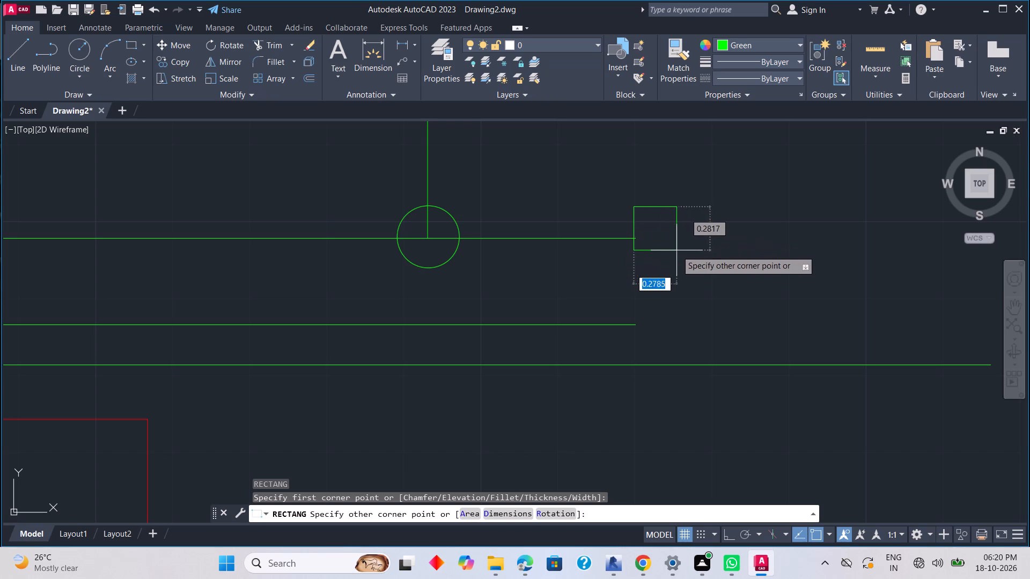
pyautogui.click(688, 261)
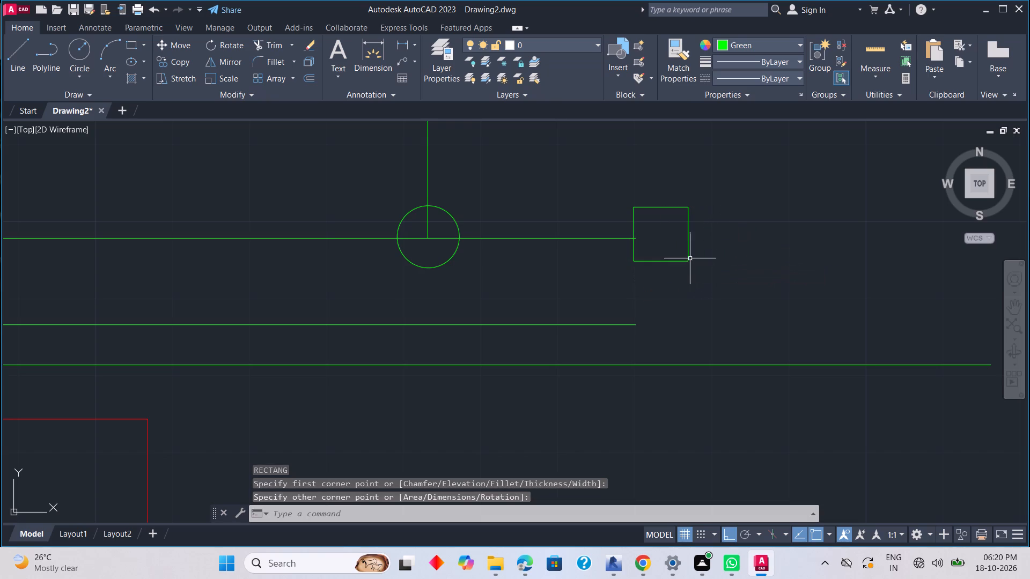
pyautogui.press('Escape')
# Change the colour of the small square at the X wire's end to Red.
pyautogui.click(690, 234)
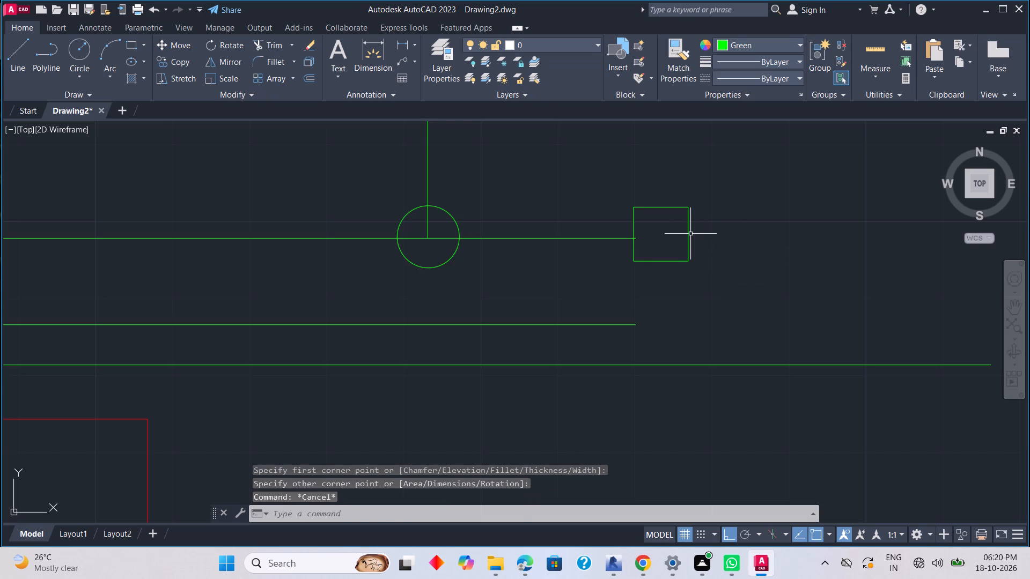
pyautogui.press('Escape')
pyautogui.click(689, 235)
pyautogui.click(762, 47)
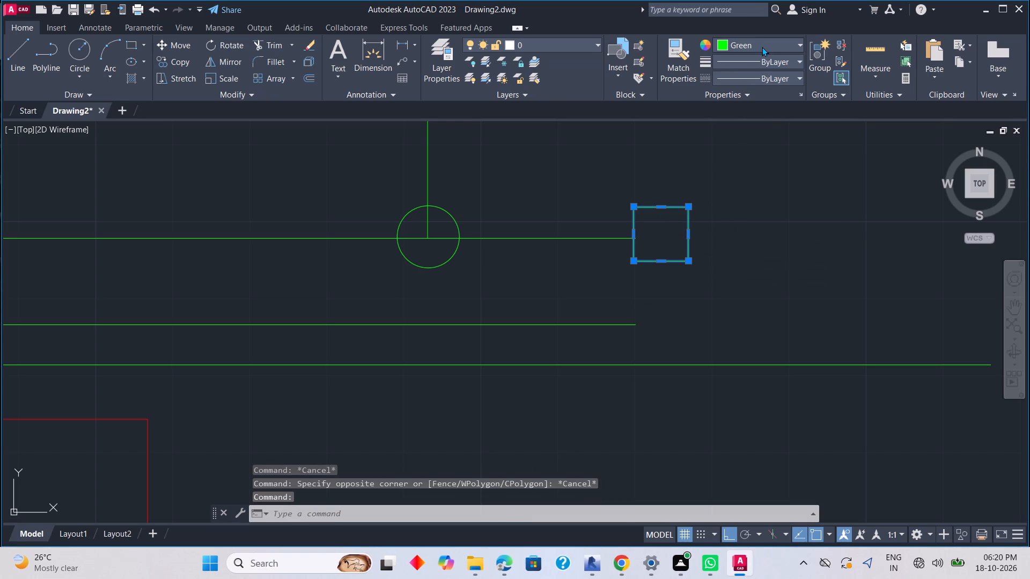
pyautogui.click(723, 173)
pyautogui.press('Escape')
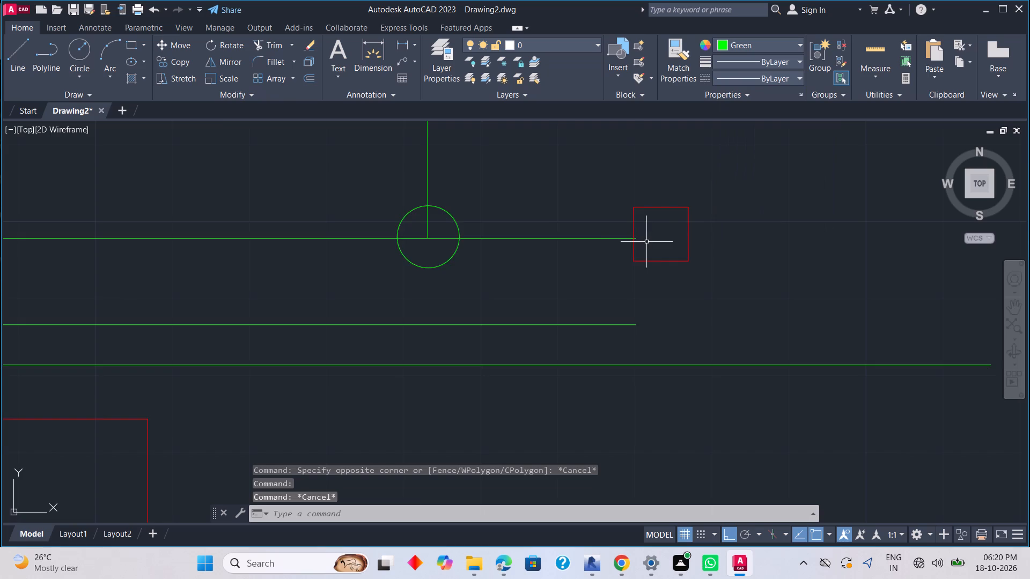
# Trim the short end of the X wire that overhangs inside the small red square.
pyautogui.scroll(2, 646, 241)
pyautogui.write('TR')
pyautogui.press('space')
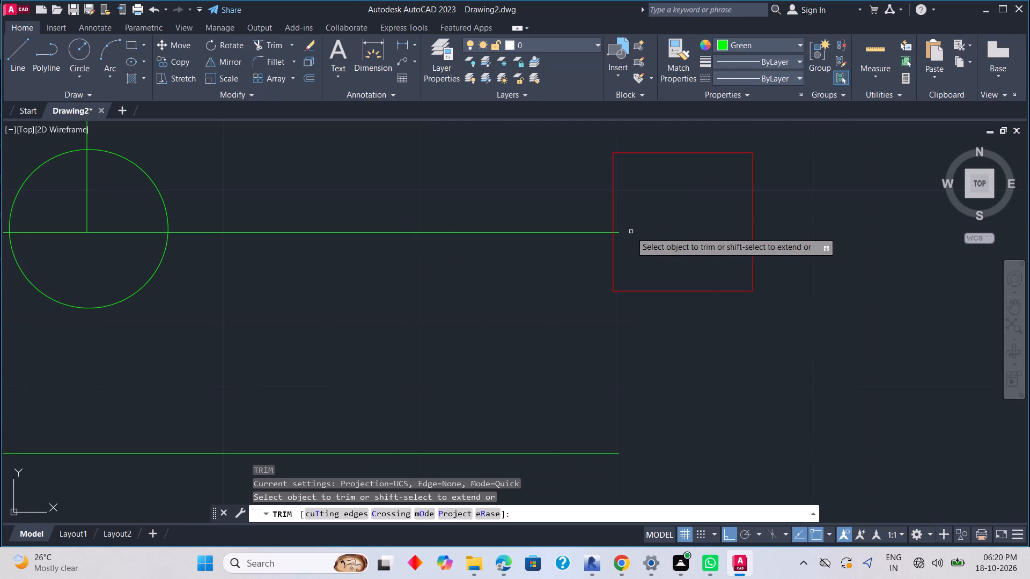
pyautogui.click(617, 232)
pyautogui.press('Escape')
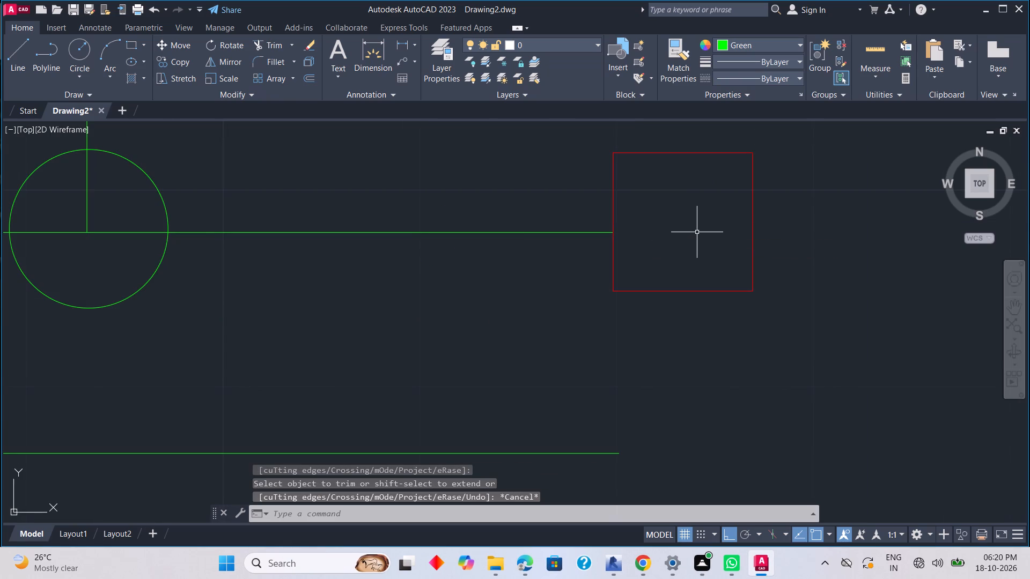
# Lengthen the I wire by drawing a horizontal line about 0.95 units long from its free end.
pyautogui.scroll(-3, 700, 226)
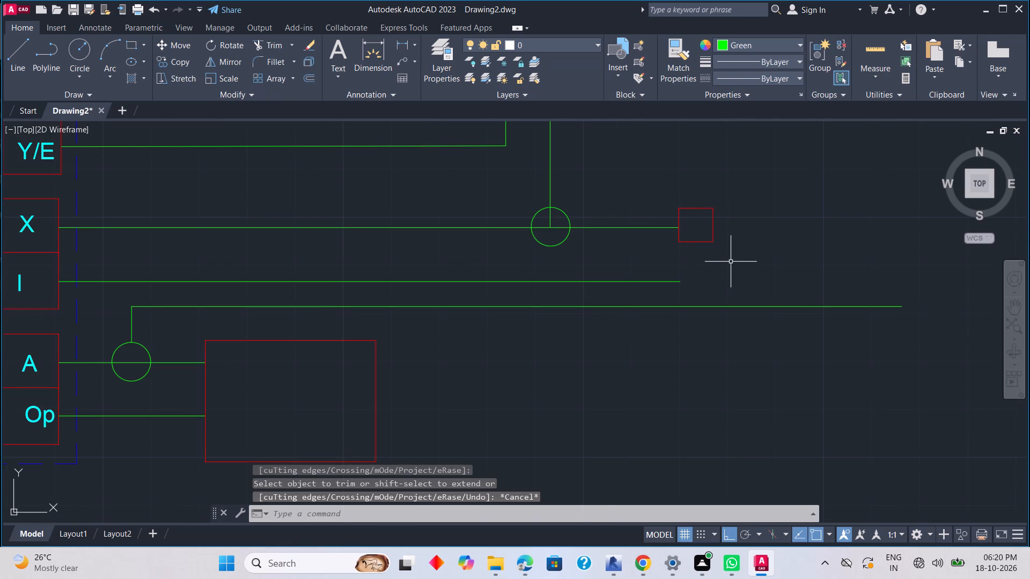
pyautogui.write('L')
pyautogui.press('space')
pyautogui.click(685, 280)
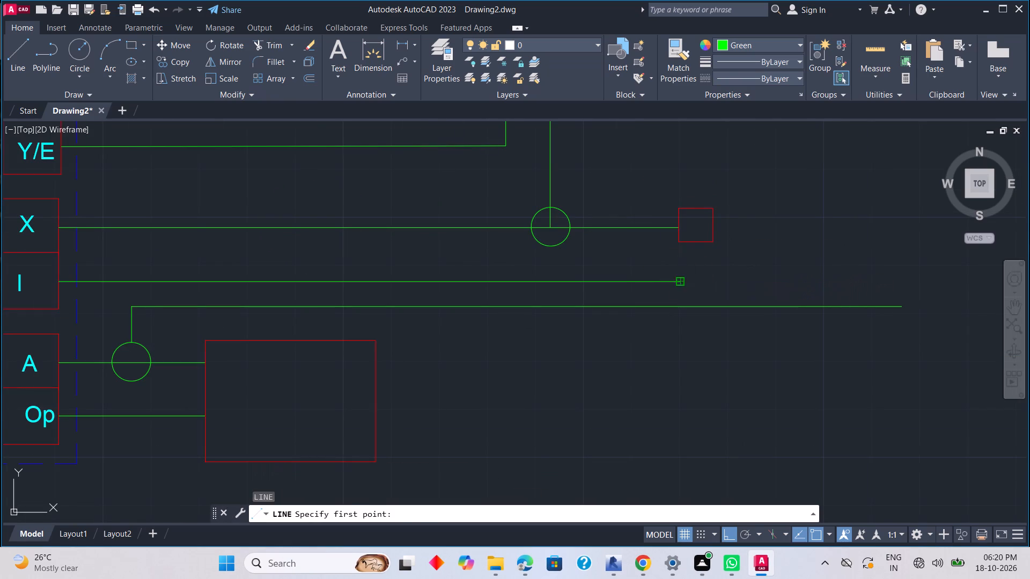
pyautogui.click(771, 286)
pyautogui.press('Escape')
# Continue the X wire horizontally through the small red square for about 0.96 units, ending in line with the I wire's end.
pyautogui.press('space')
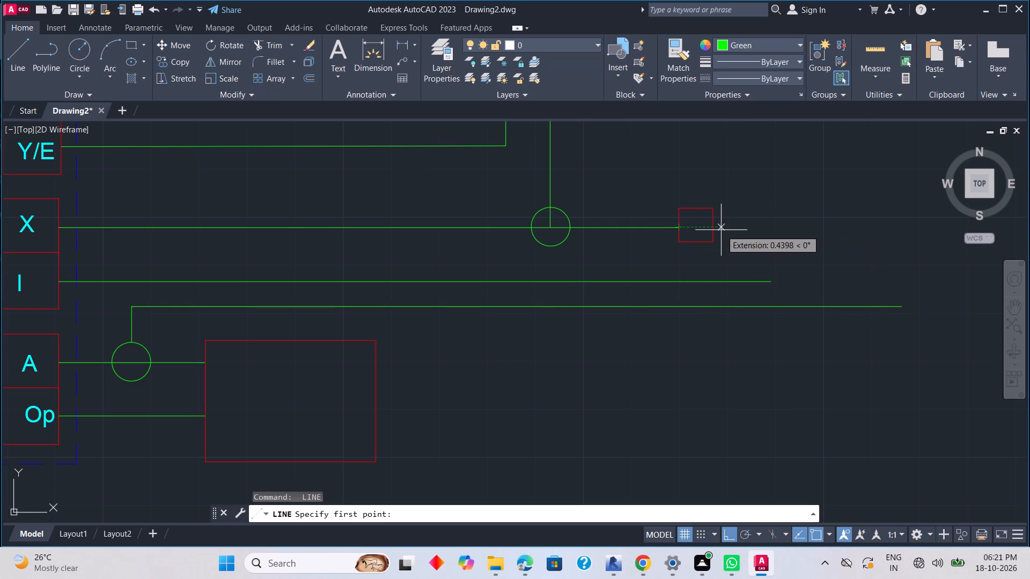
pyautogui.click(674, 229)
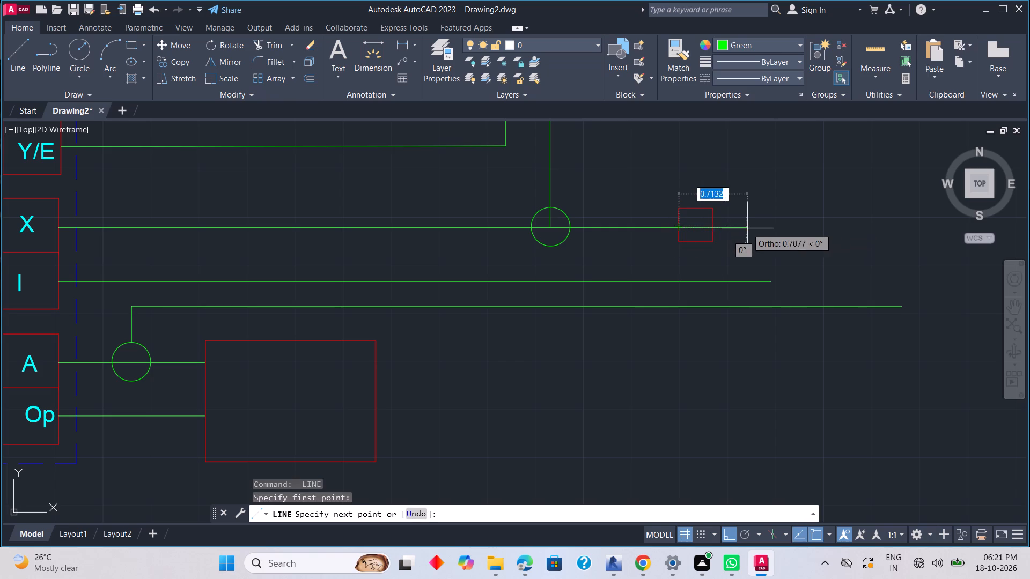
pyautogui.click(775, 244)
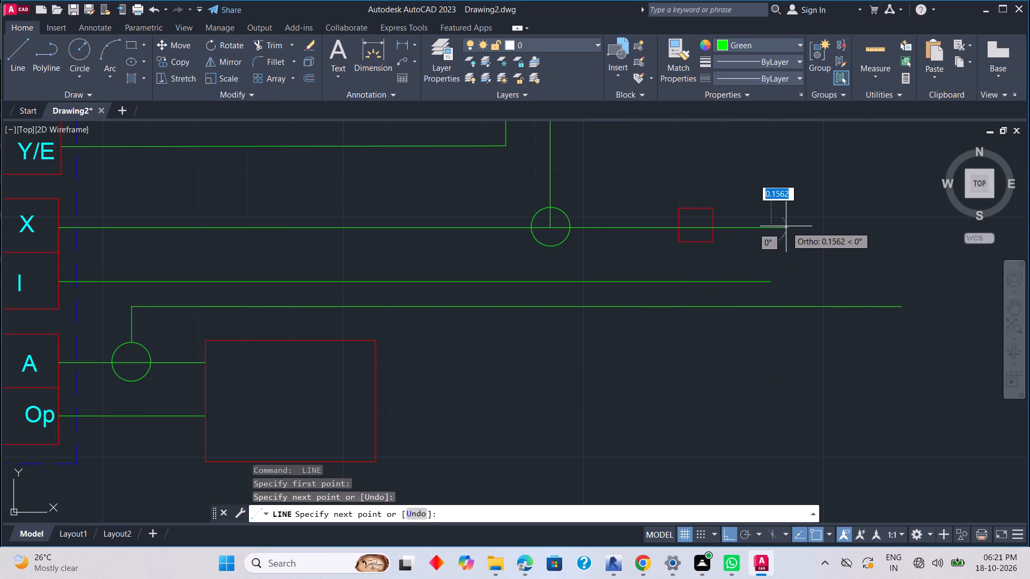
pyautogui.press('Escape')
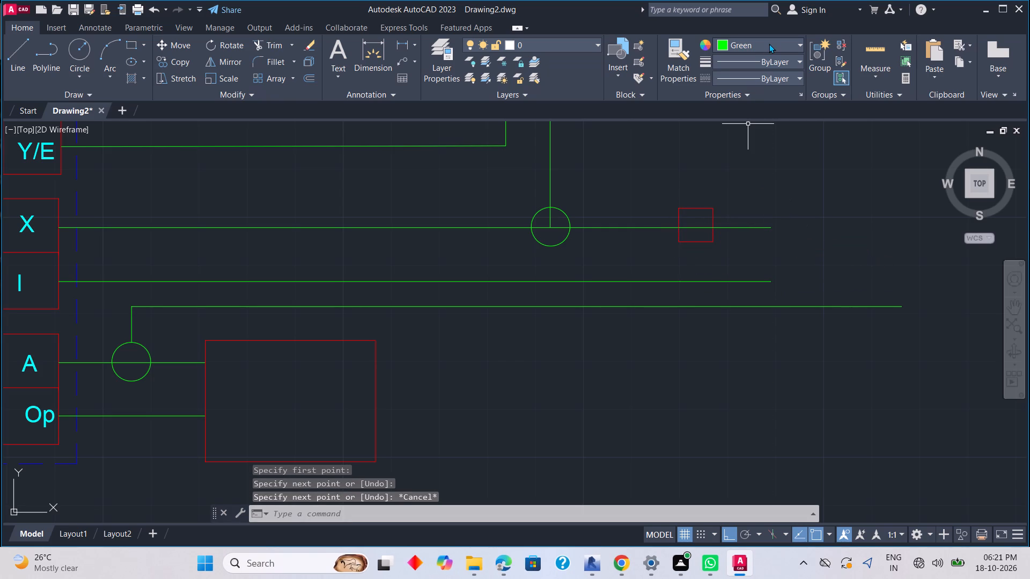
# With drawing colour 114,116,48, draw a tiny closed box about 0.09 units wide from lines at the X wire's new end.
pyautogui.click(769, 43)
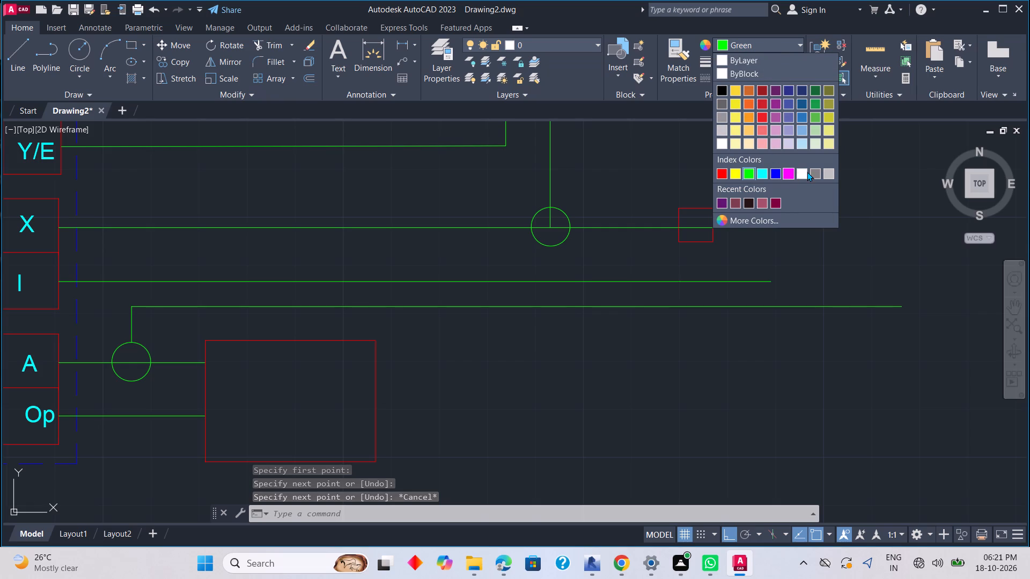
pyautogui.click(831, 90)
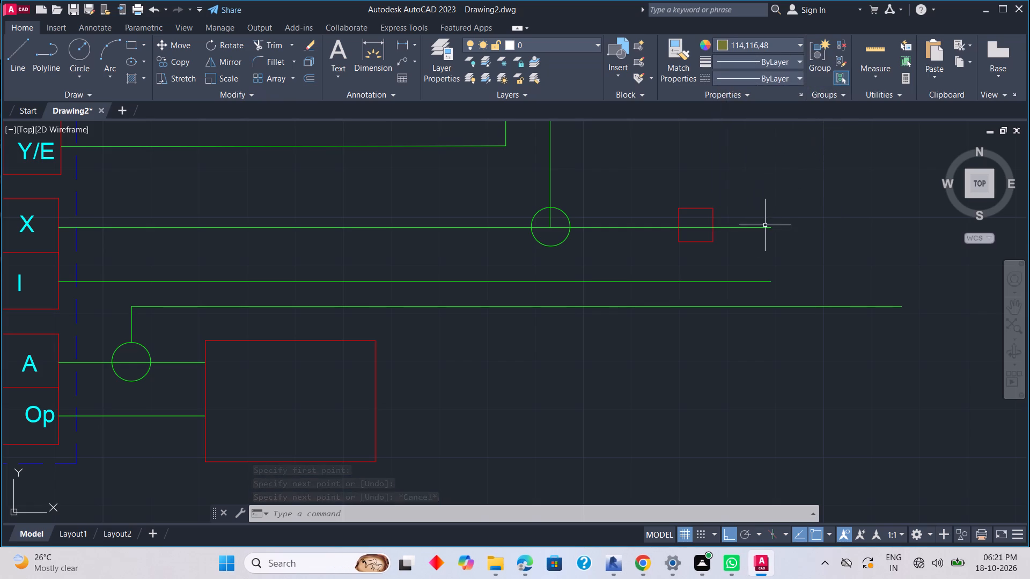
pyautogui.scroll(3, 767, 227)
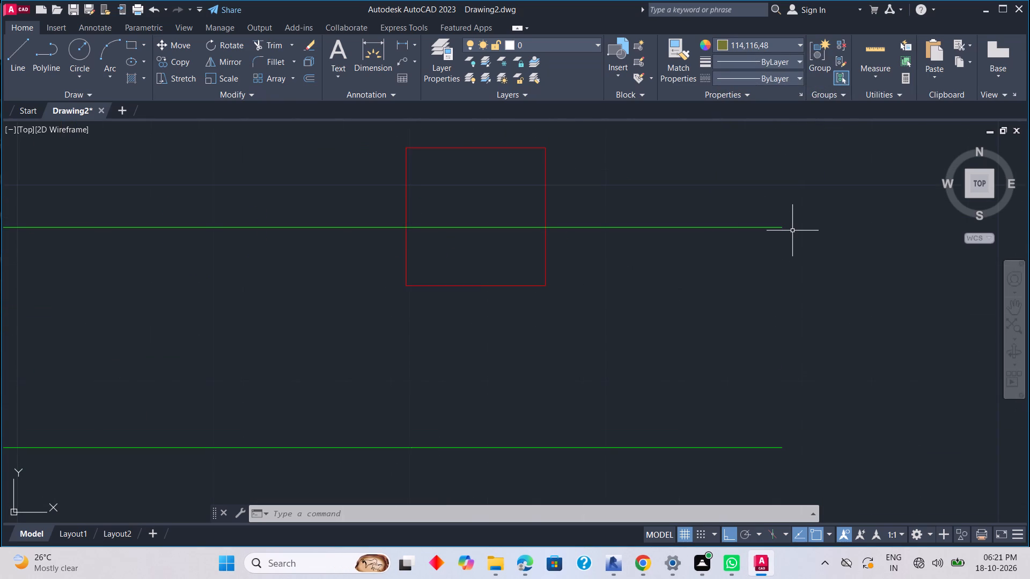
pyautogui.press('l')
pyautogui.press('space')
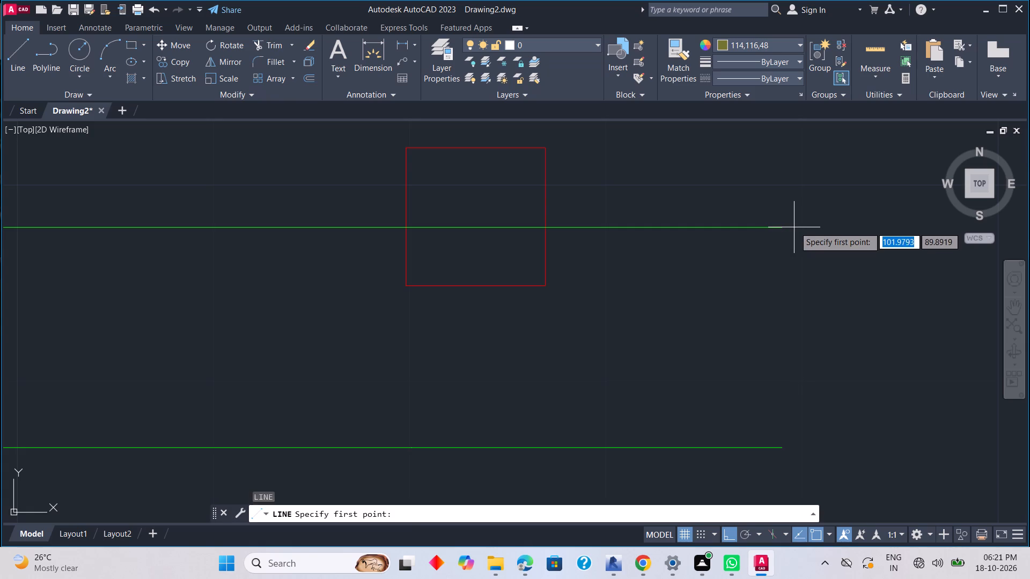
pyautogui.click(782, 211)
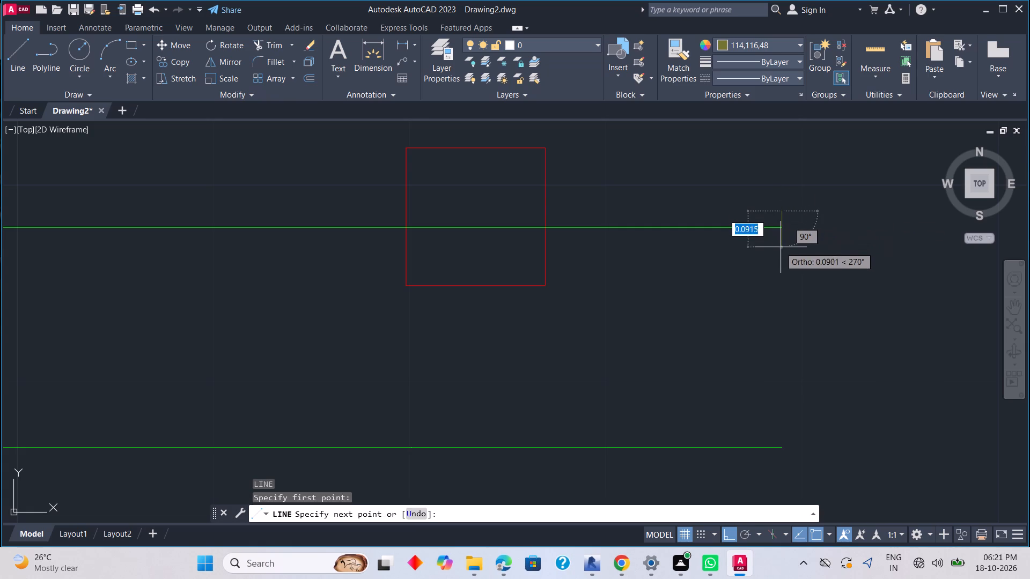
pyautogui.click(783, 241)
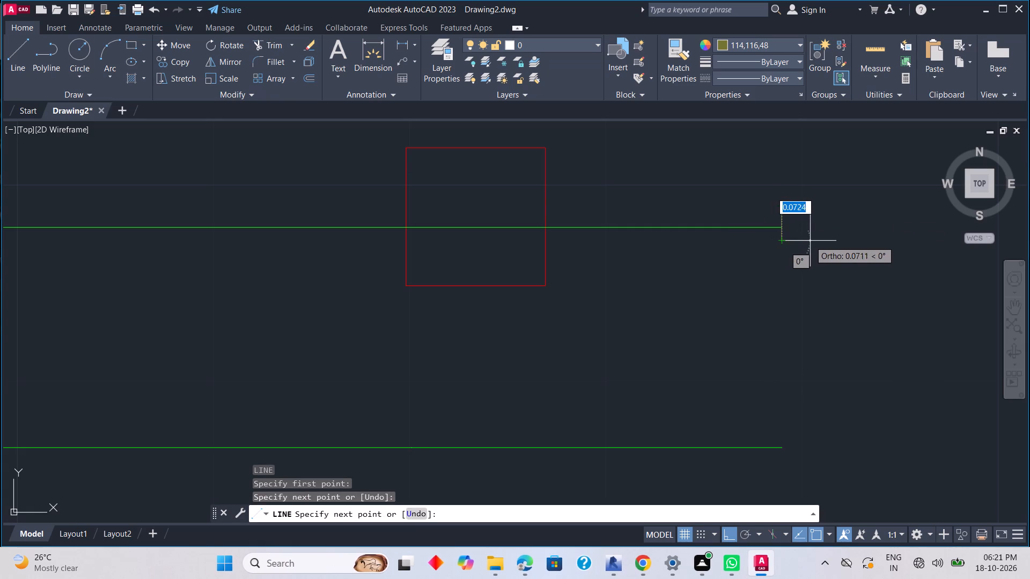
pyautogui.click(818, 241)
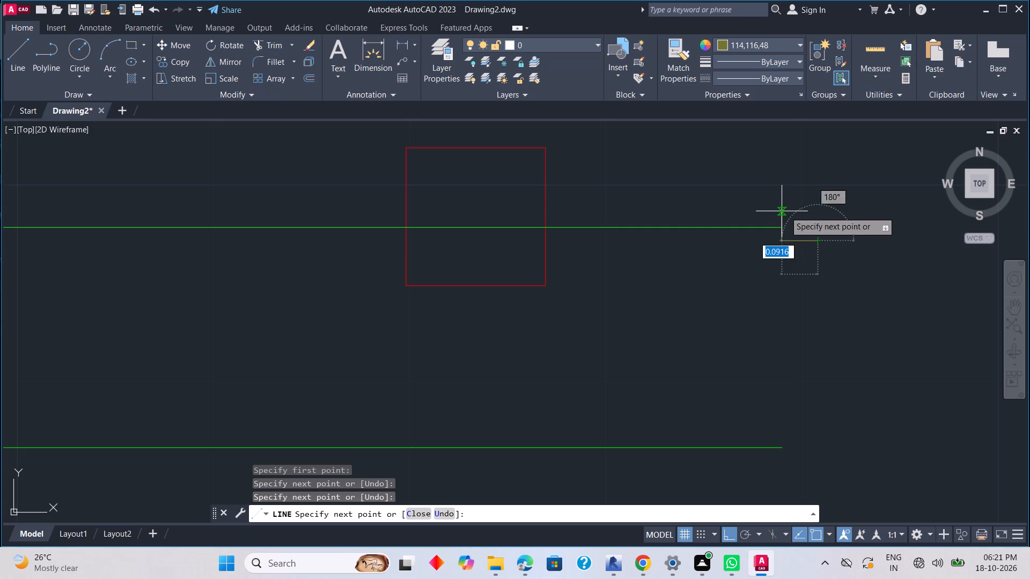
pyautogui.click(808, 210)
pyautogui.click(785, 211)
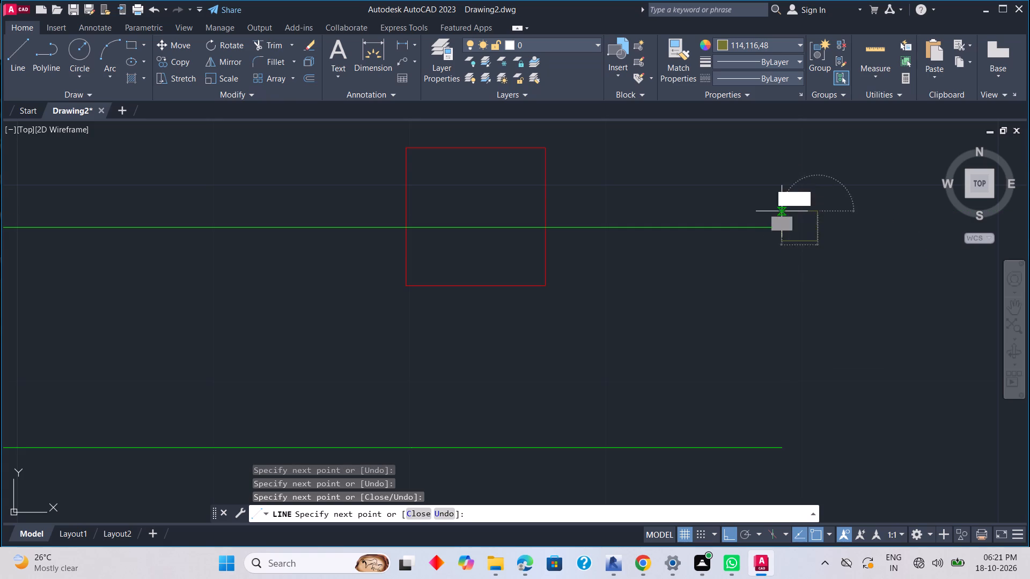
pyautogui.press('Escape')
# Draw a tapered nose from the small box's outer corners: two sloping lines joined by a vertical line about 0.04 units long.
pyautogui.scroll(2, 826, 226)
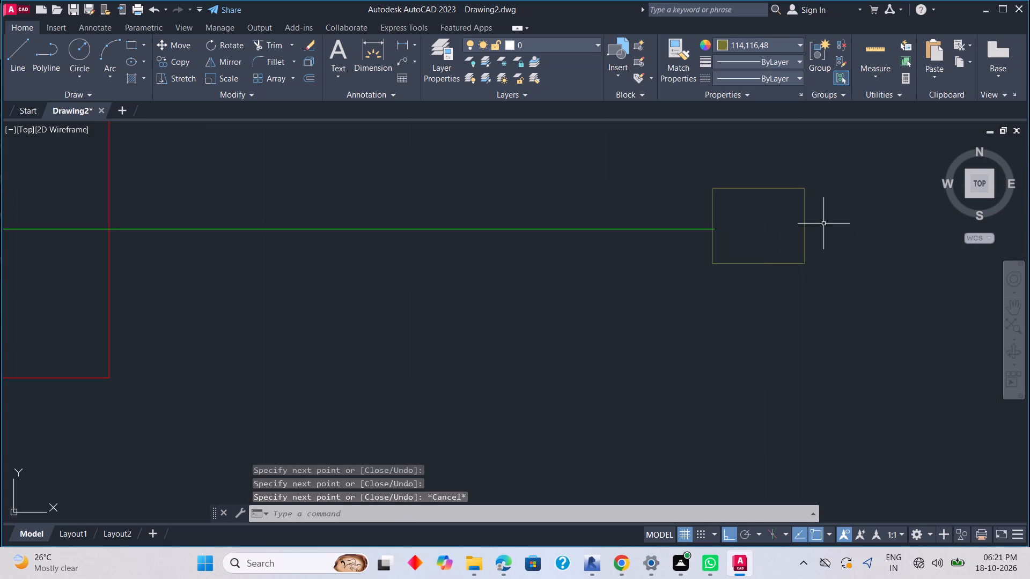
pyautogui.write('L')
pyautogui.press('space')
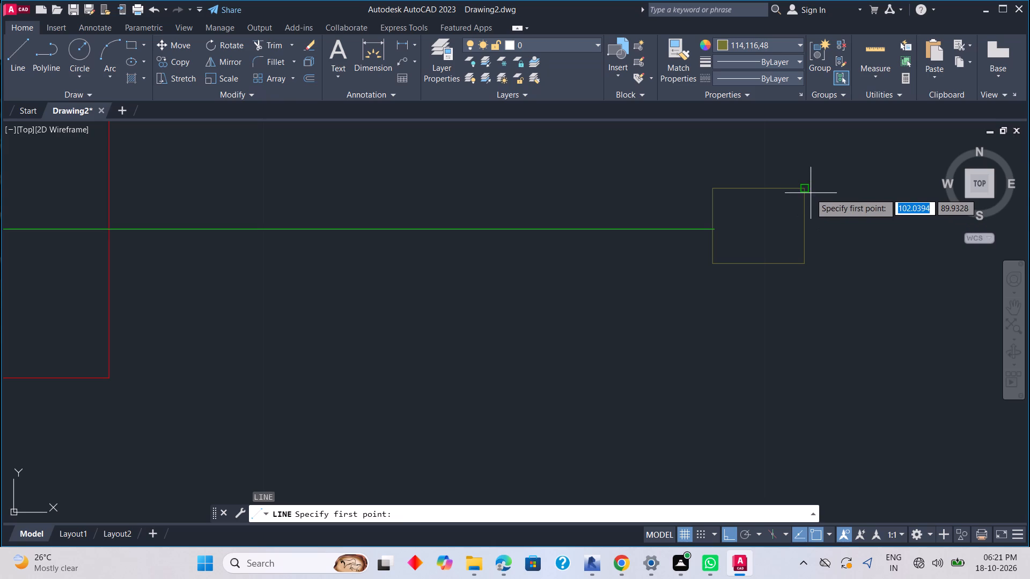
pyautogui.click(802, 189)
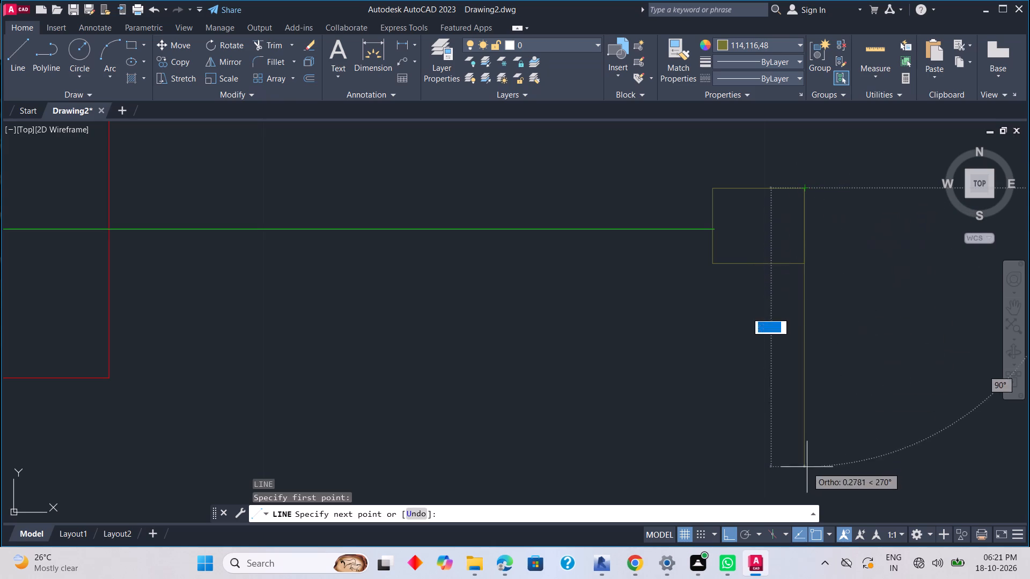
pyautogui.moveTo(732, 530); pyautogui.dragTo(733, 524)
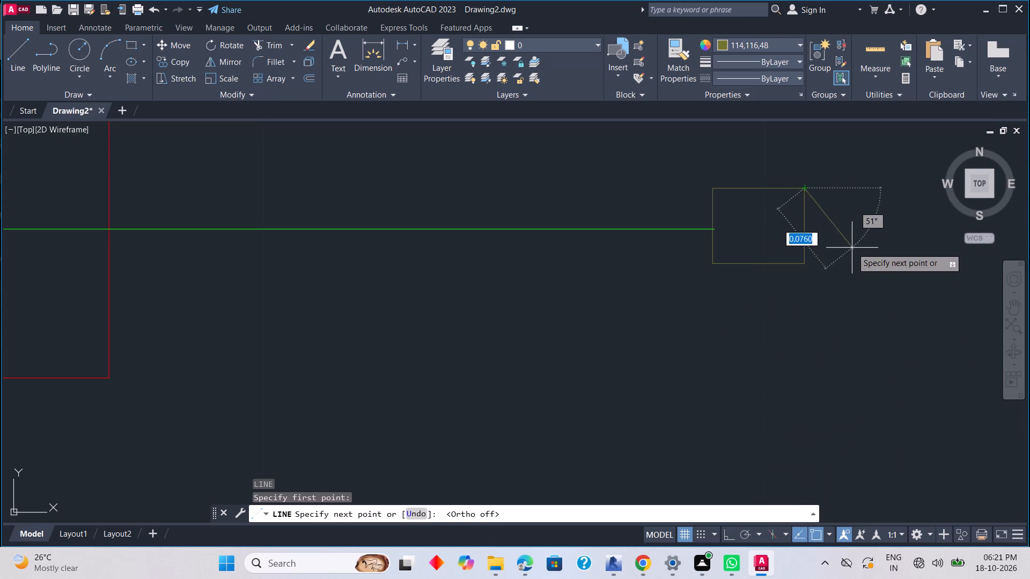
pyautogui.click(849, 202)
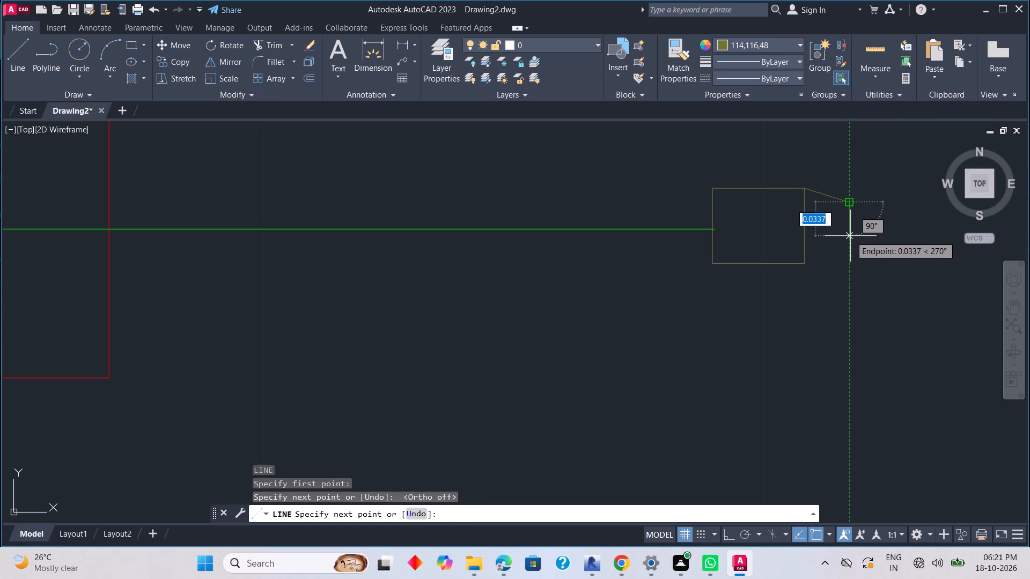
pyautogui.click(850, 236)
pyautogui.click(808, 263)
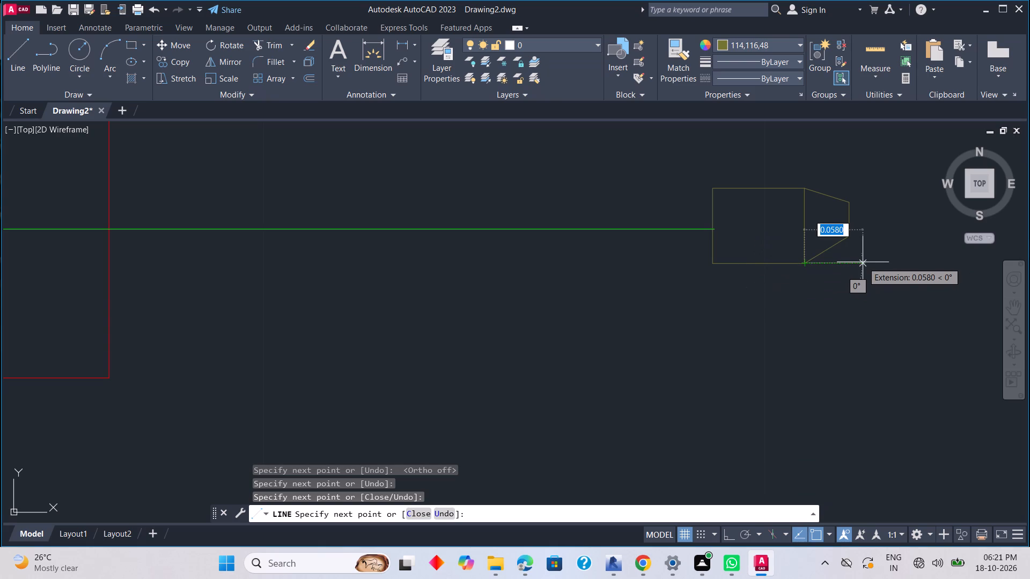
pyautogui.hotkey('ctrl', 'z')
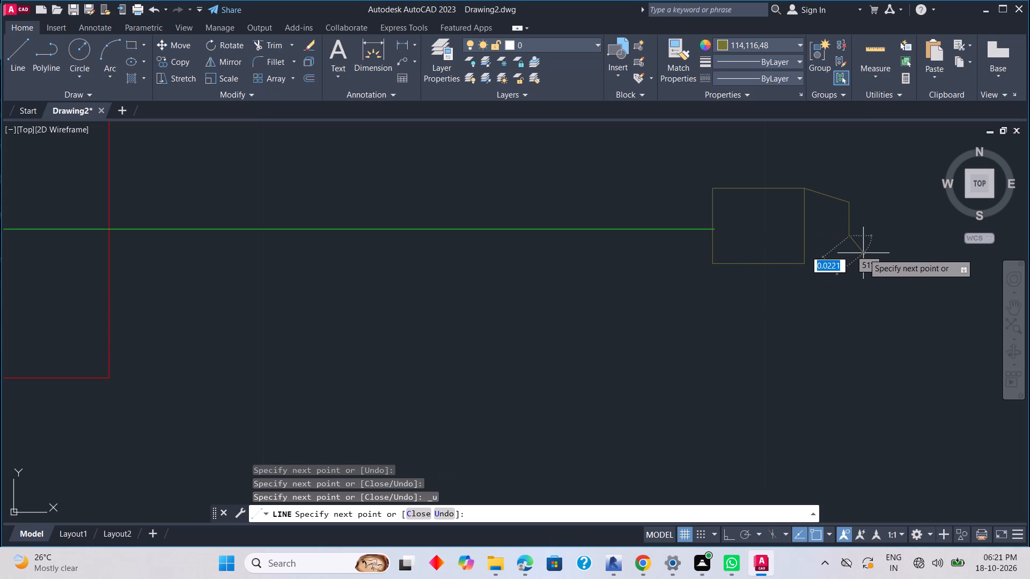
pyautogui.hotkey('ctrl', 'z')
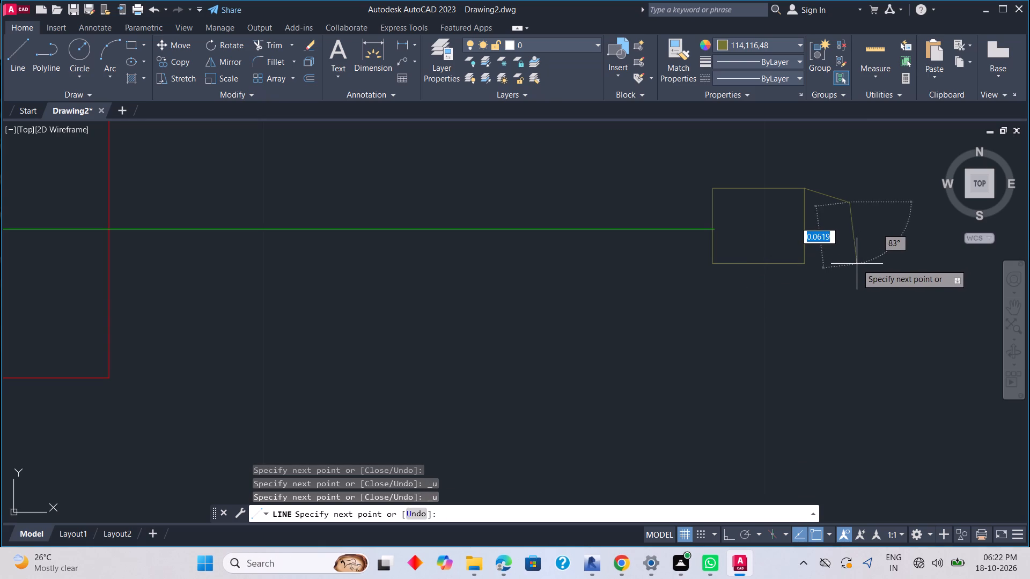
pyautogui.click(723, 532)
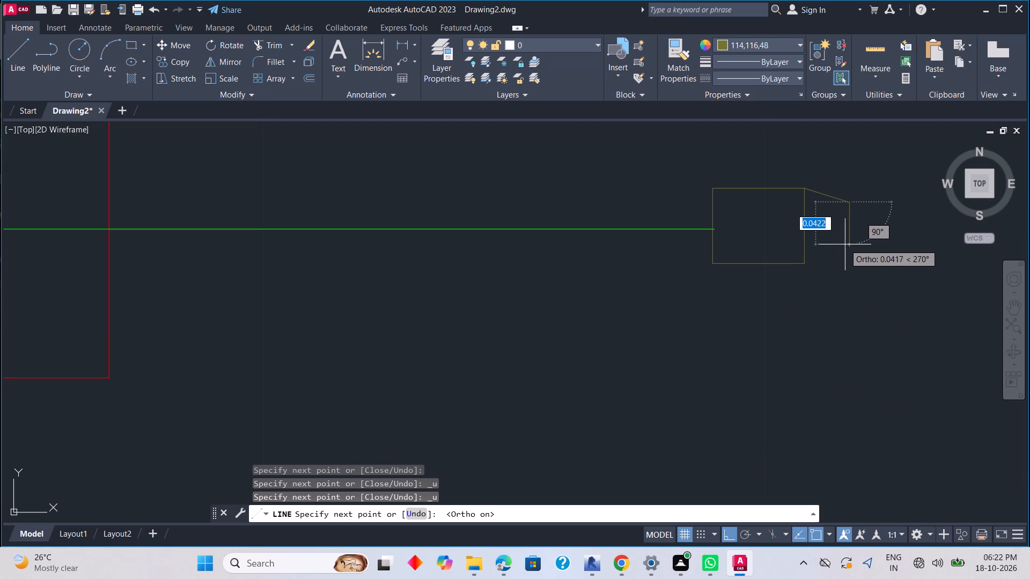
pyautogui.click(849, 246)
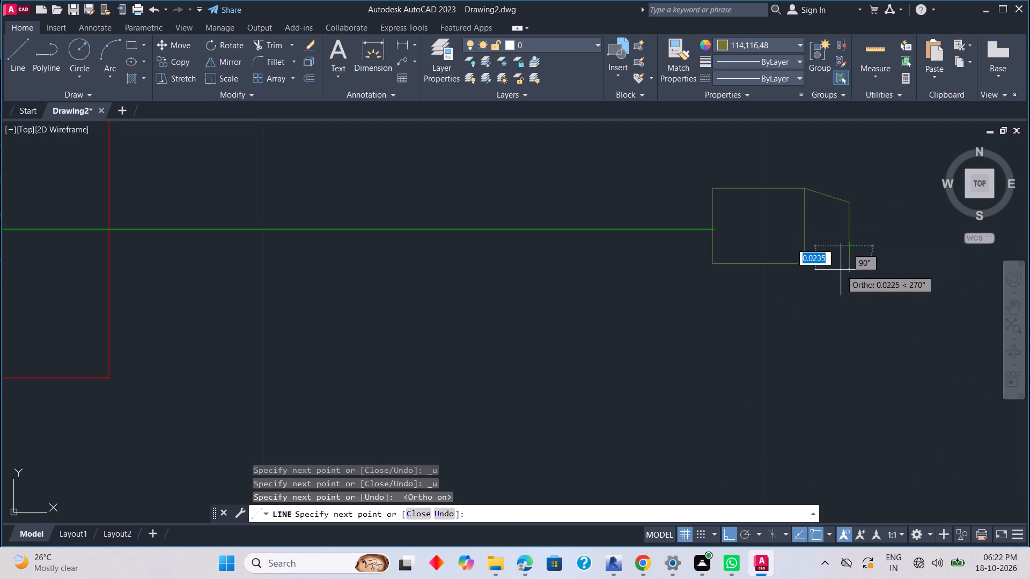
pyautogui.click(734, 529)
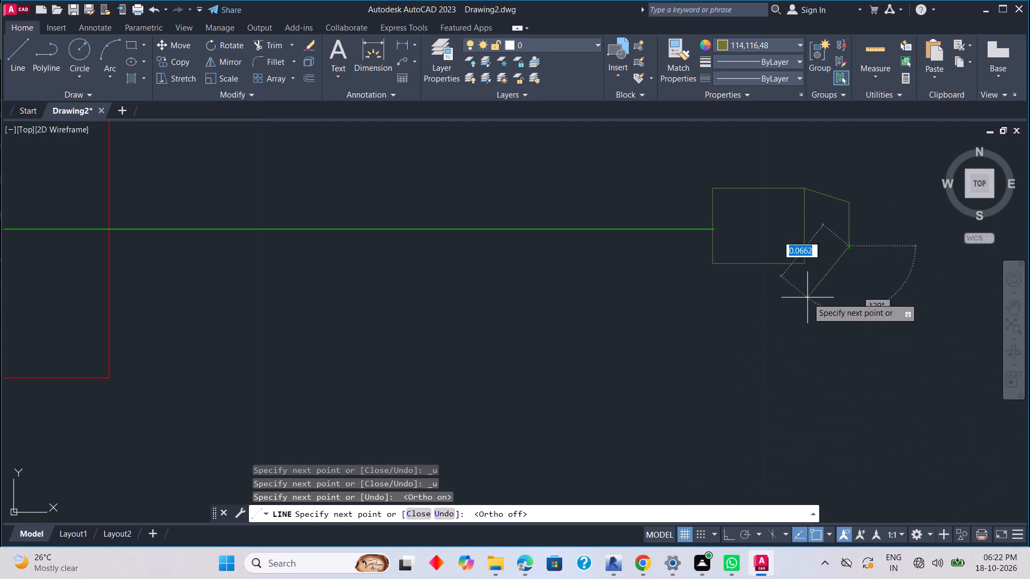
pyautogui.click(807, 263)
pyautogui.press('Escape')
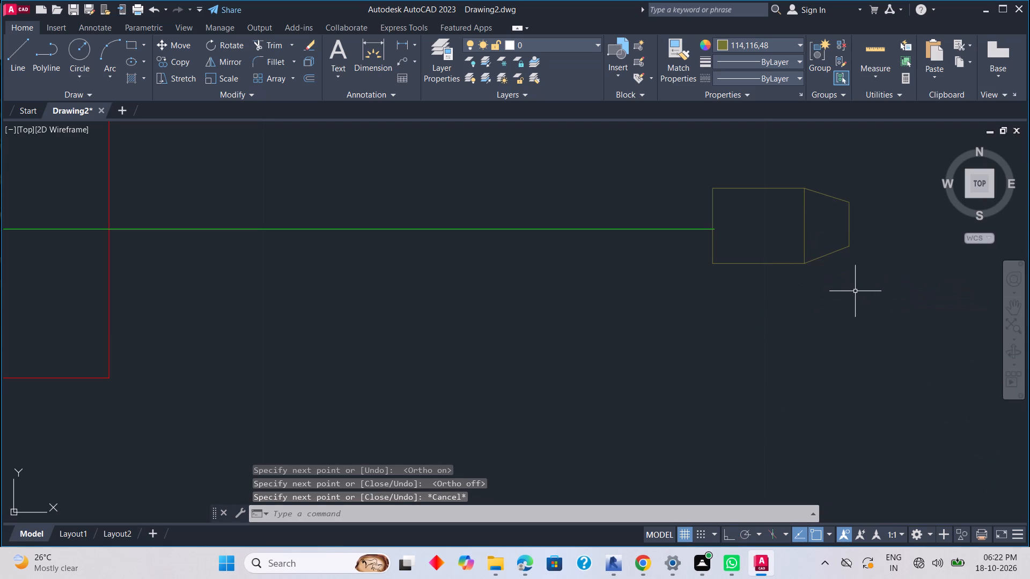
# Shift the vertical edge between the box and the tapered nose about 0.04 units into the box, toward the wire.
pyautogui.scroll(-3, 851, 276)
pyautogui.moveTo(850, 278); pyautogui.dragTo(764, 319, button='middle')
pyautogui.scroll(3, 757, 318)
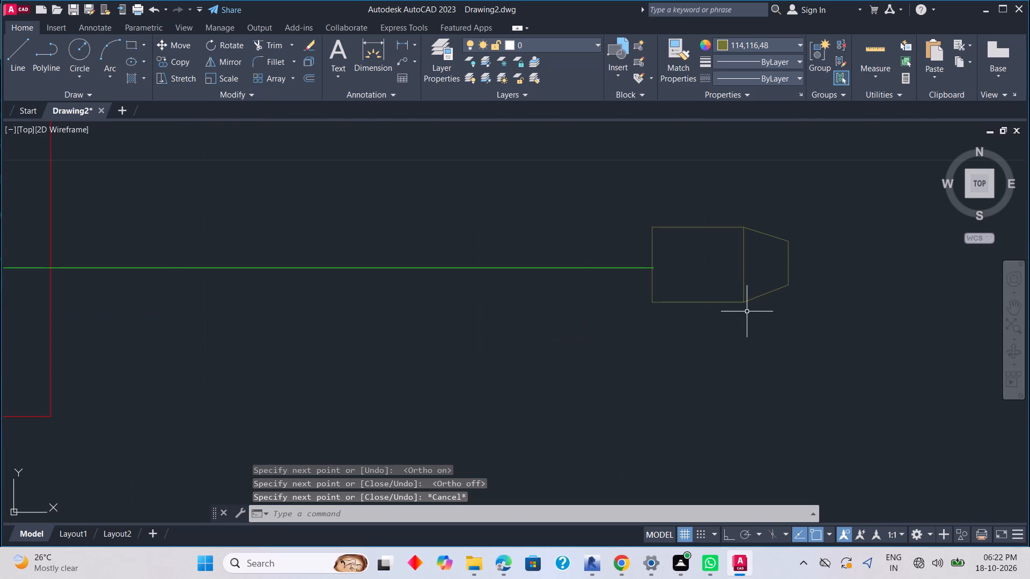
pyautogui.moveTo(732, 307); pyautogui.dragTo(735, 331, button='middle')
pyautogui.scroll(2, 737, 307)
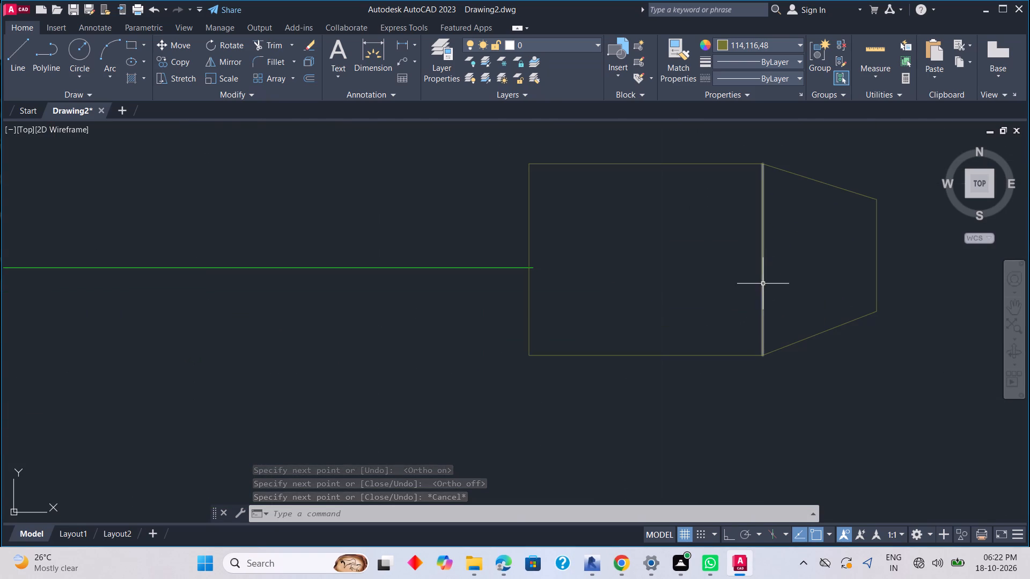
pyautogui.click(763, 284)
pyautogui.click(764, 261)
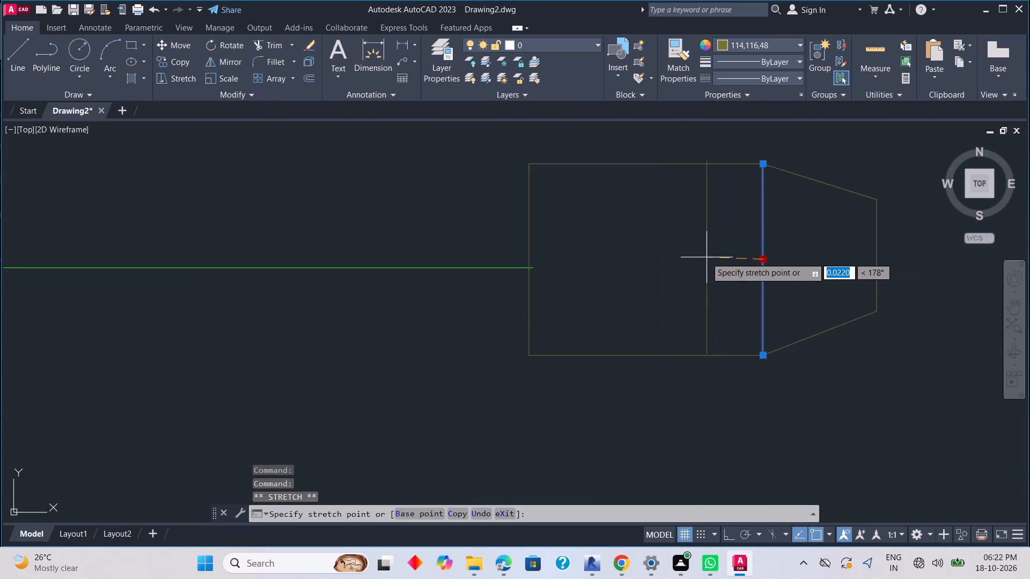
pyautogui.click(667, 262)
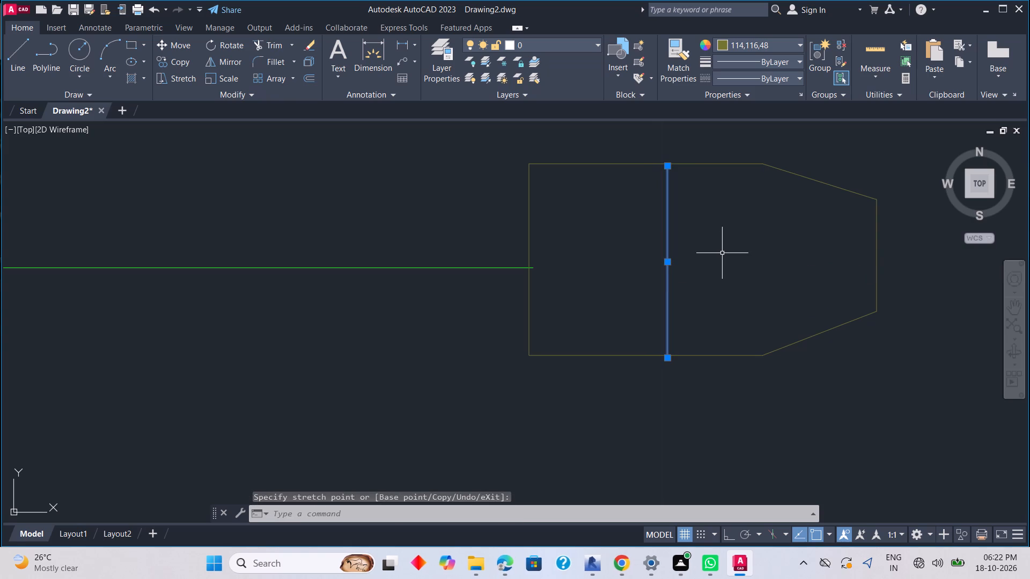
pyautogui.press('Escape')
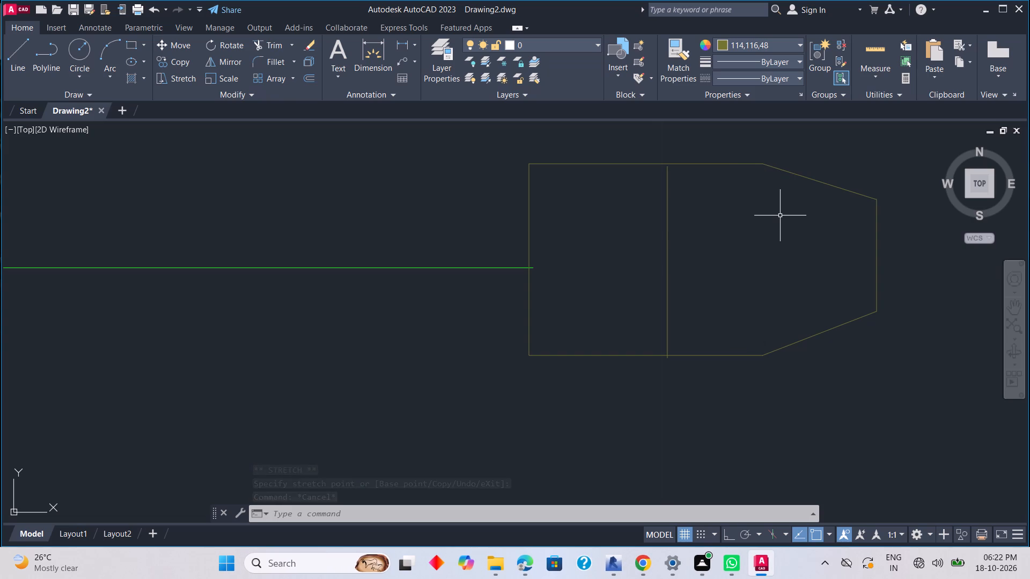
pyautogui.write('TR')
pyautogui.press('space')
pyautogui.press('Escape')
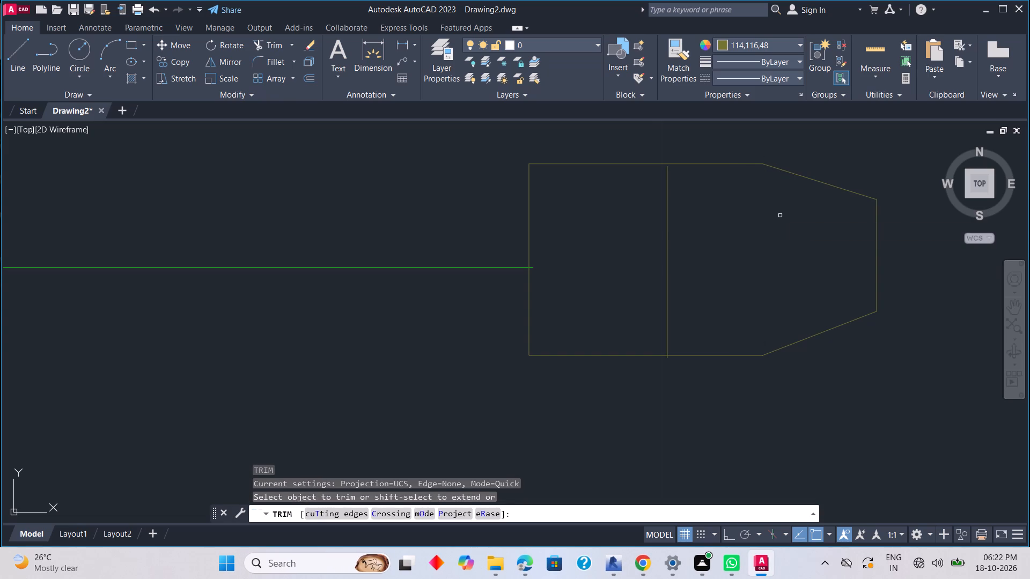
# Draw a vertical cutting line from the nose's upper wide corner down to slightly past its lower wide corner.
pyautogui.write('L')
pyautogui.press('space')
pyautogui.moveTo(763, 165); pyautogui.dragTo(766, 182)
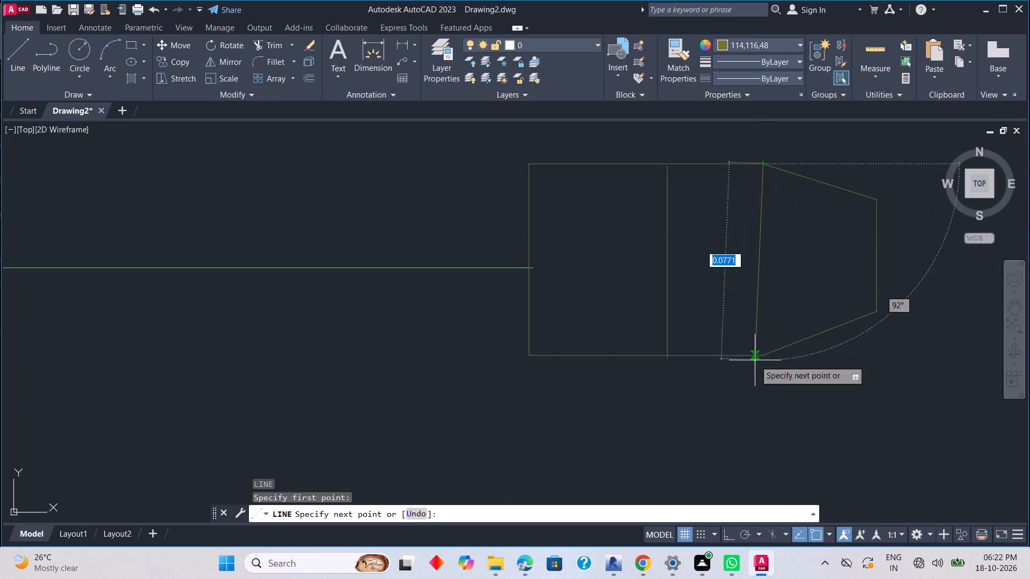
pyautogui.click(764, 388)
pyautogui.press('Escape')
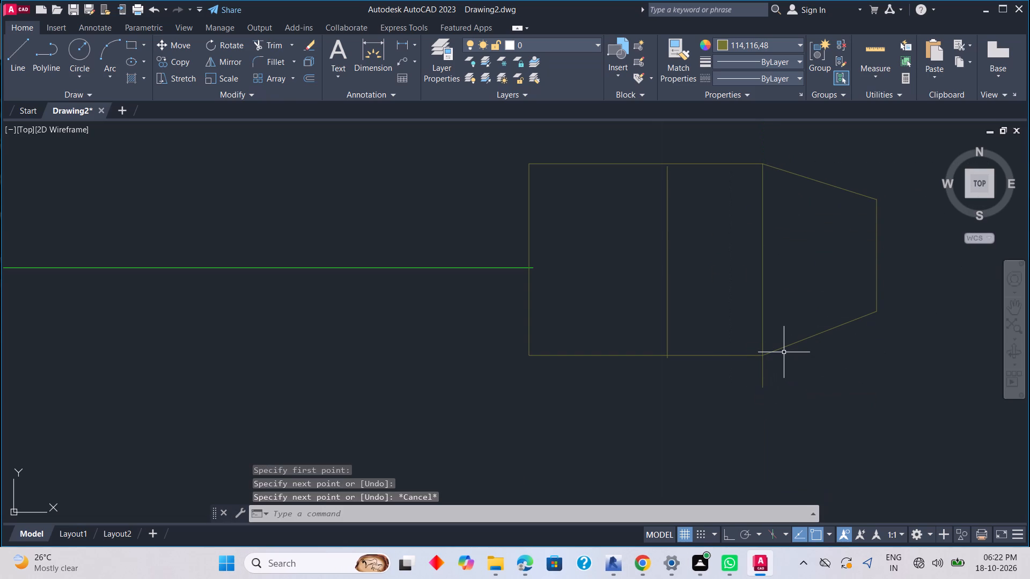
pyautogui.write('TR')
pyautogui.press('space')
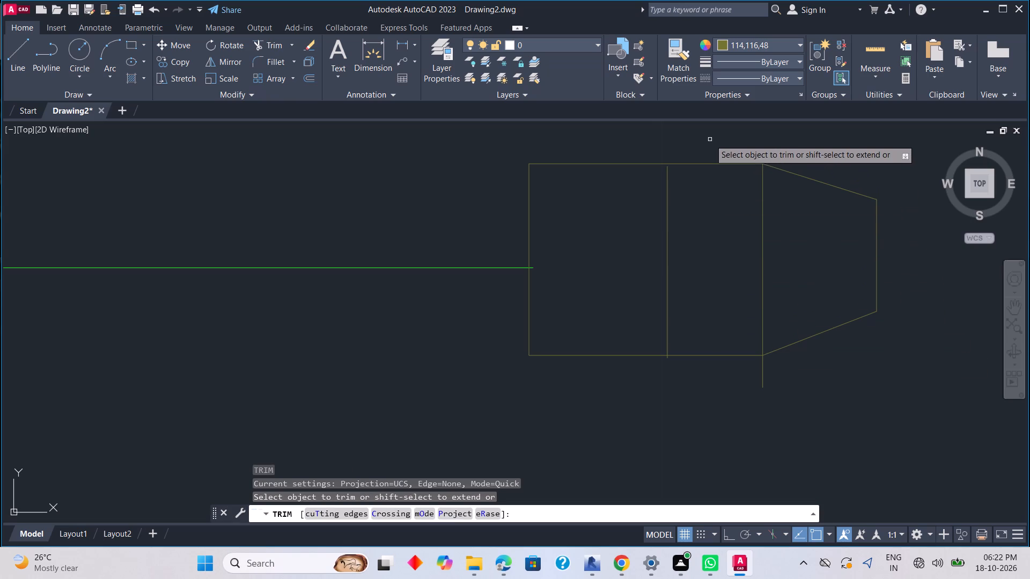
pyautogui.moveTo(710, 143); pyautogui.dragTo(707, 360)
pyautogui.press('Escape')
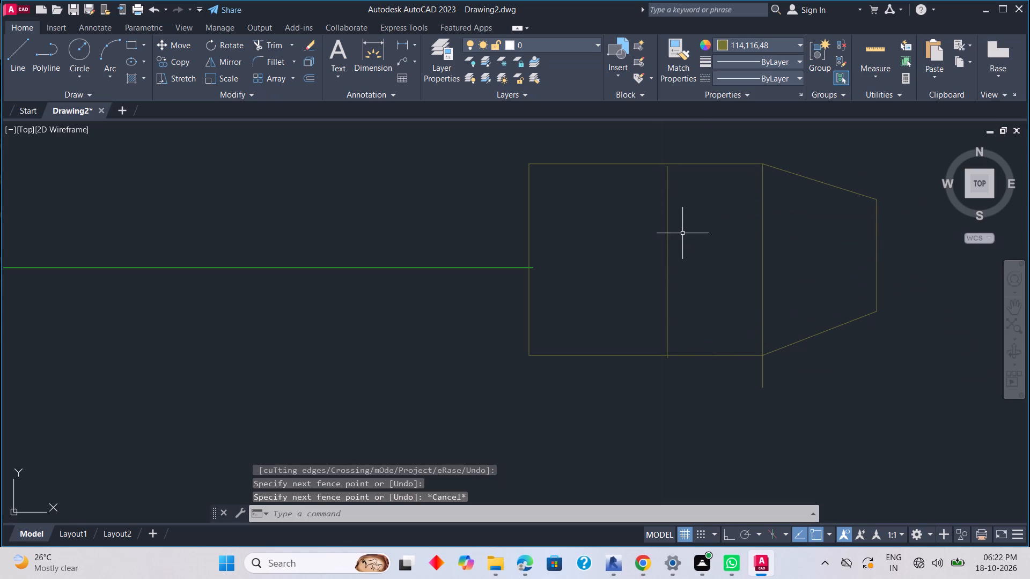
# Extend the shifted vertical edge so it meets the box's upper side.
pyautogui.keyDown('shift'); pyautogui.click(666, 243); pyautogui.keyUp('shift')
pyautogui.keyDown('shift'); pyautogui.click(668, 240); pyautogui.keyUp('shift')
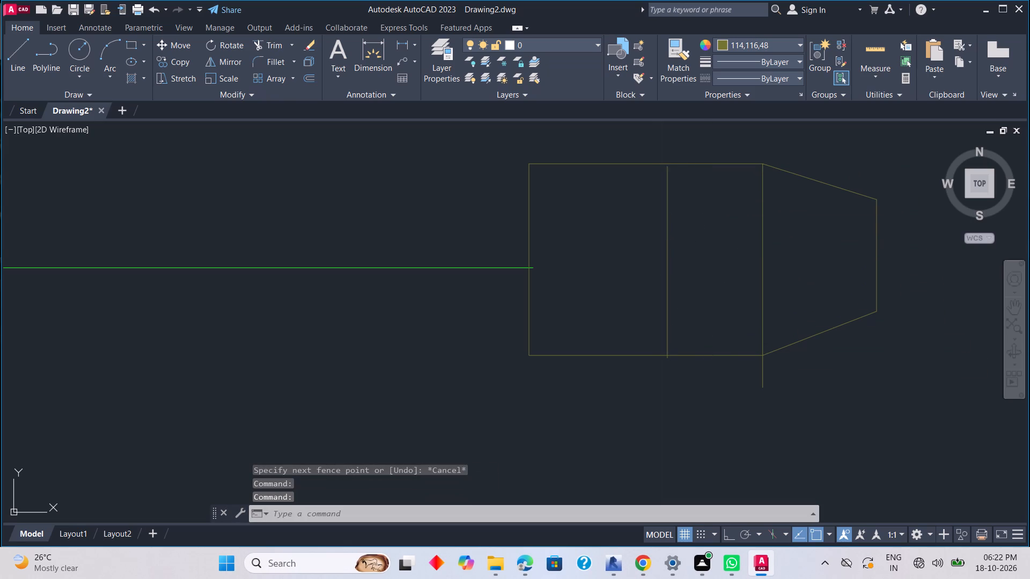
pyautogui.write('TR')
pyautogui.press('space')
pyautogui.keyDown('shift'); pyautogui.click(669, 233); pyautogui.keyUp('shift')
pyautogui.press('Escape')
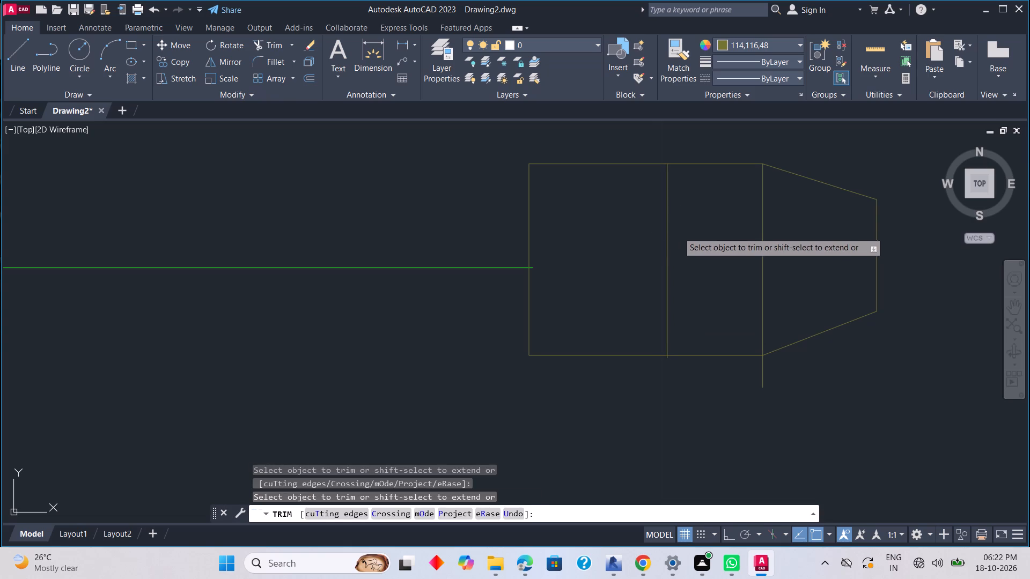
pyautogui.press('Escape')
pyautogui.press('Escape')
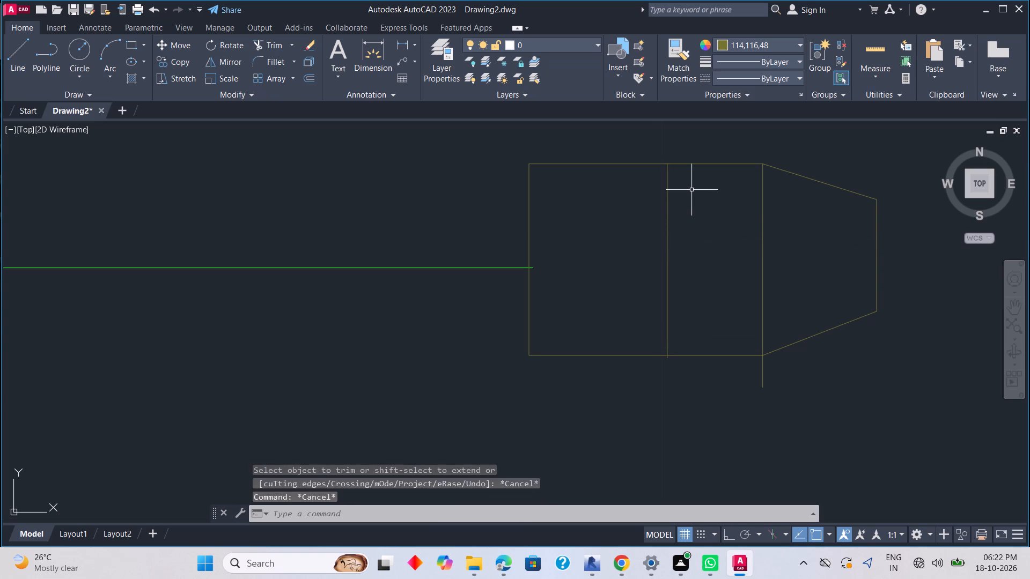
# Trim the box's upper and lower sides between the shifted edge and the nose, and remove the vertical cutting line.
pyautogui.write('TR')
pyautogui.press('space')
pyautogui.moveTo(711, 153); pyautogui.dragTo(730, 412)
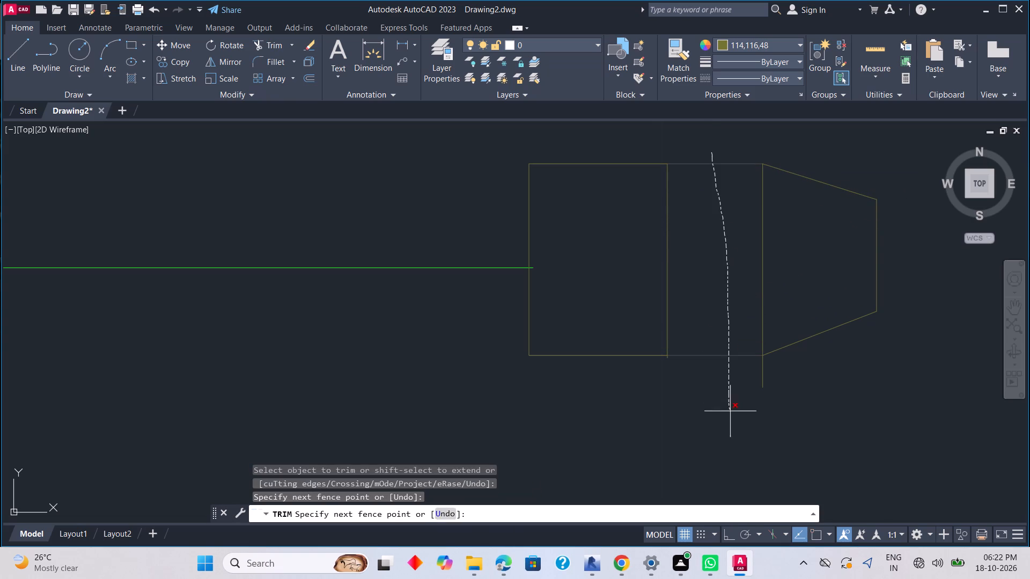
pyautogui.moveTo(730, 412); pyautogui.dragTo(731, 411)
pyautogui.moveTo(775, 298); pyautogui.dragTo(743, 314)
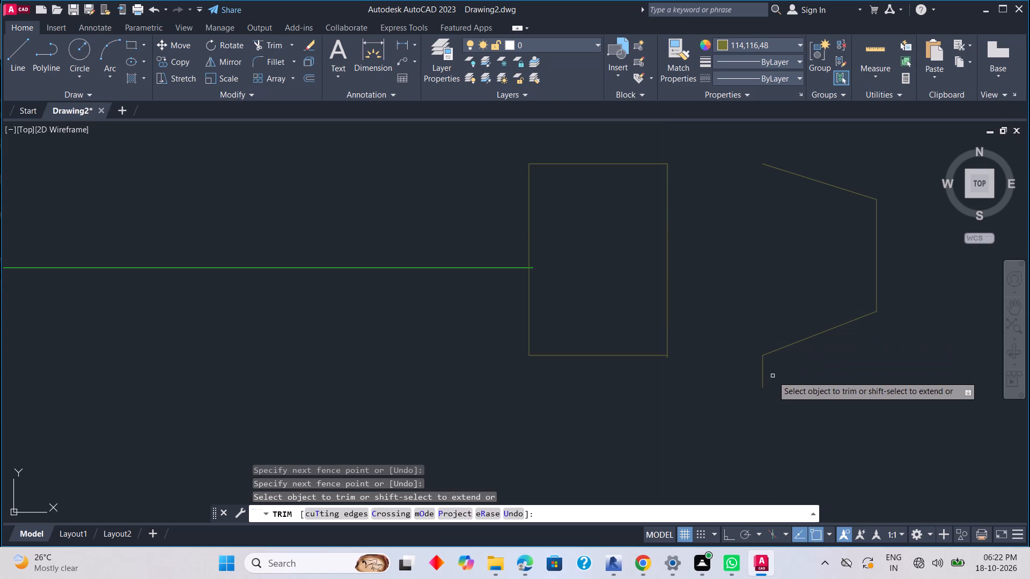
pyautogui.moveTo(773, 375); pyautogui.dragTo(749, 386)
pyautogui.press('Escape')
# Trim the short overhang of the shifted edge below the box's lower side.
pyautogui.scroll(2, 695, 371)
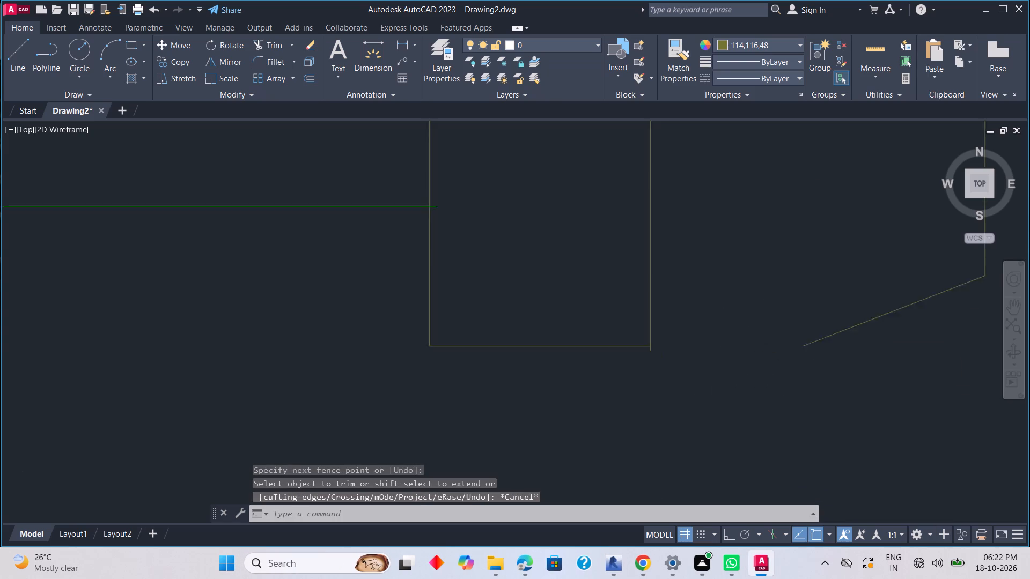
pyautogui.press('space')
pyautogui.click(622, 336)
pyautogui.scroll(-4, 667, 328)
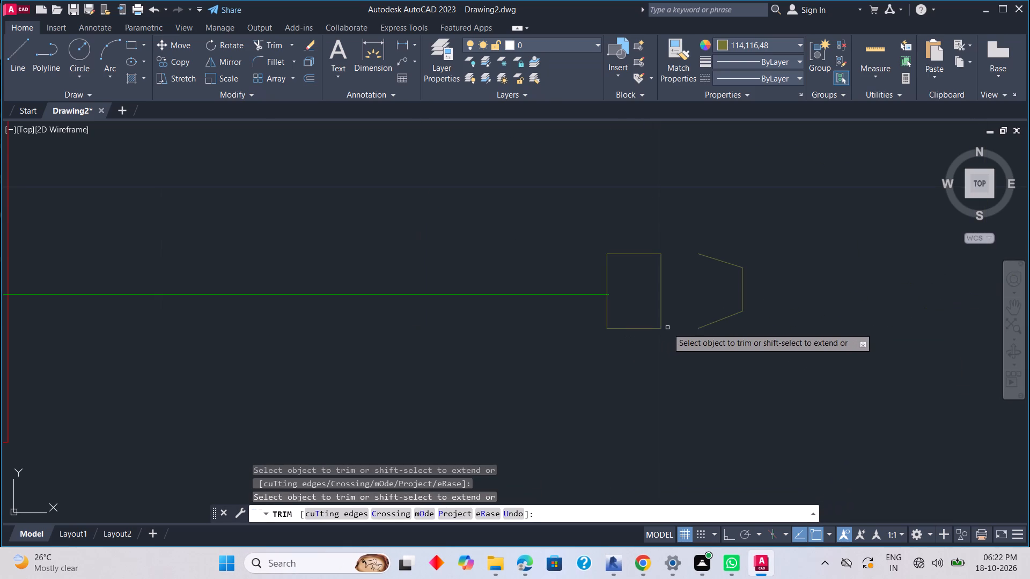
pyautogui.press('Escape')
# Move the three nose lines from their upper open end onto the shortened box's upper outer corner.
pyautogui.click(792, 300)
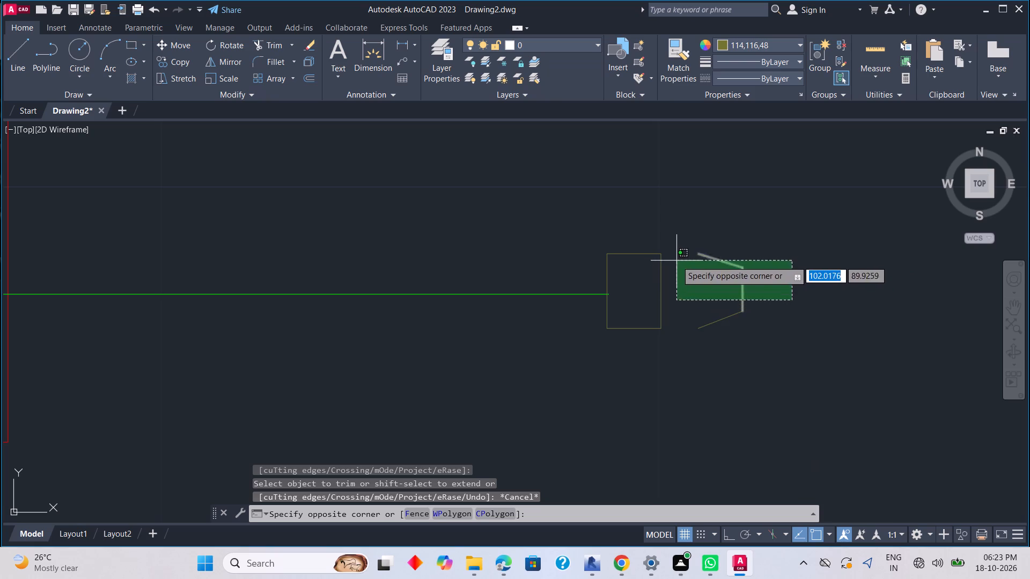
pyautogui.press('Escape')
pyautogui.moveTo(682, 244); pyautogui.dragTo(738, 253)
pyautogui.click(770, 349)
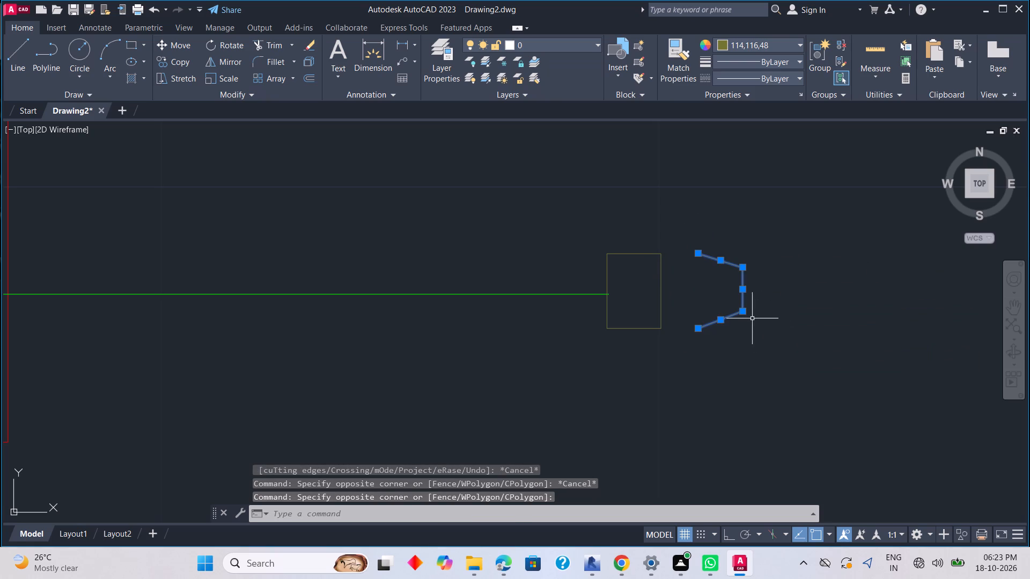
pyautogui.rightClick(762, 319)
pyautogui.click(790, 324)
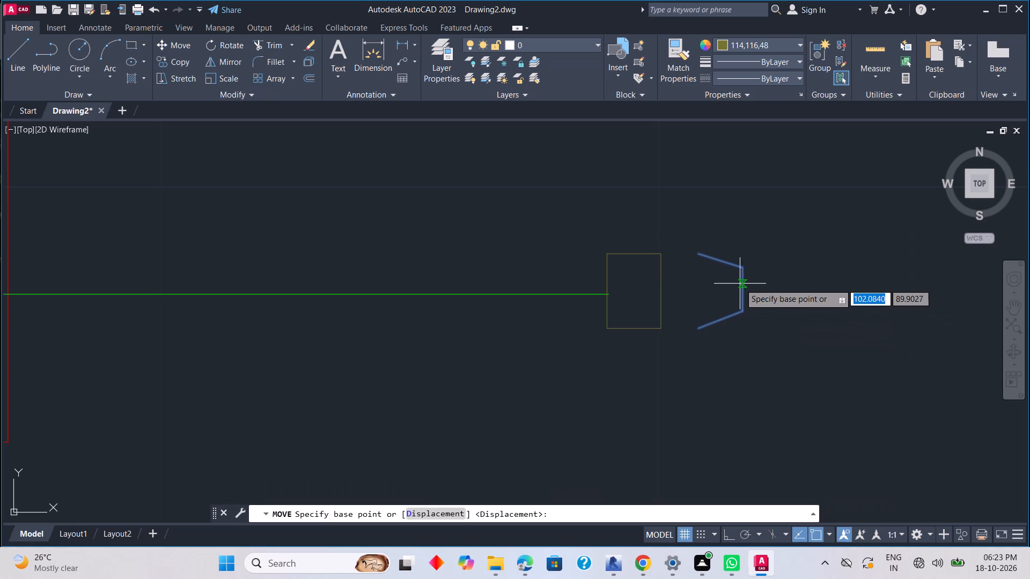
pyautogui.click(696, 256)
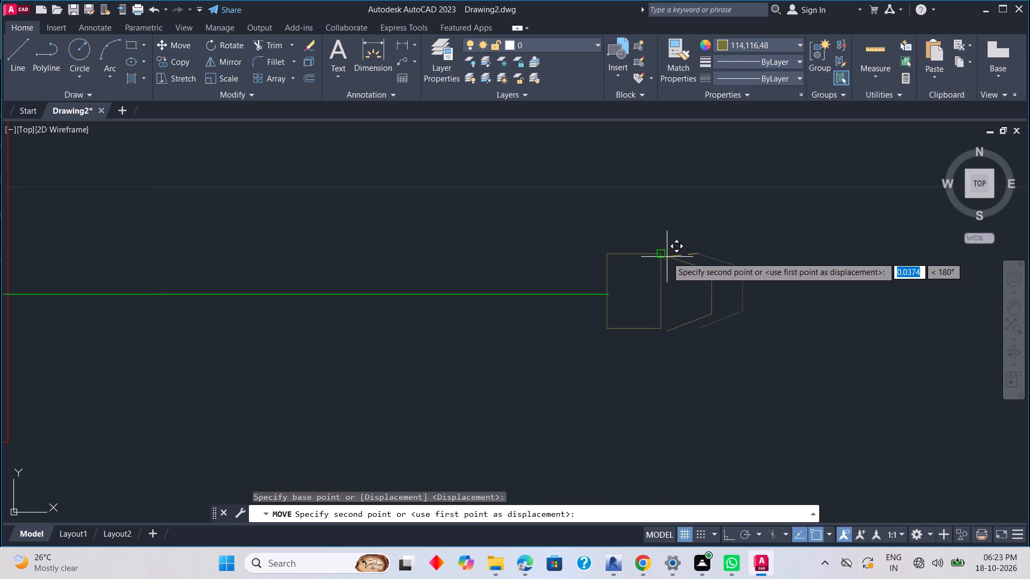
pyautogui.scroll(2, 666, 256)
pyautogui.click(653, 251)
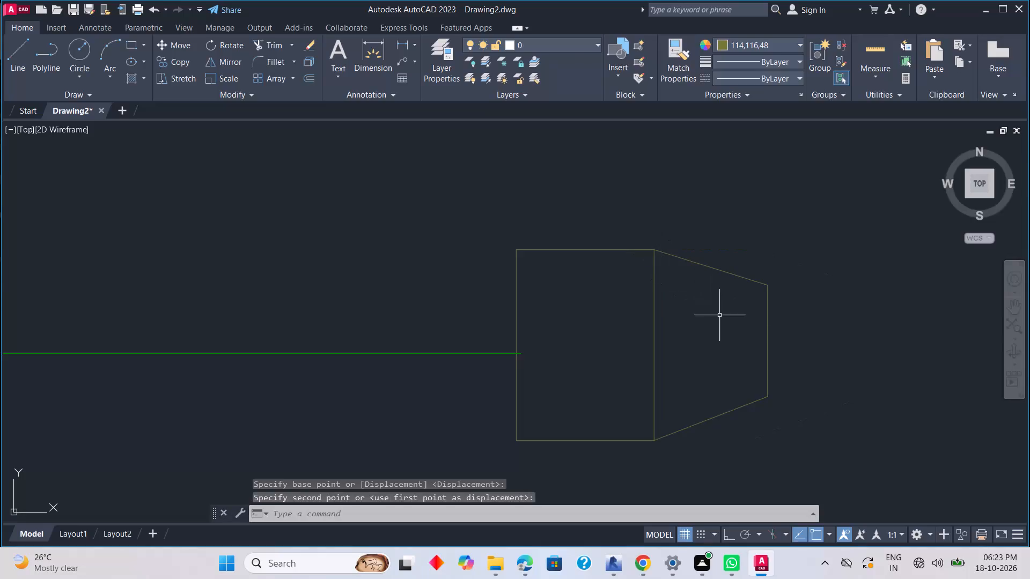
pyautogui.scroll(3, 684, 268)
pyautogui.scroll(-6, 684, 268)
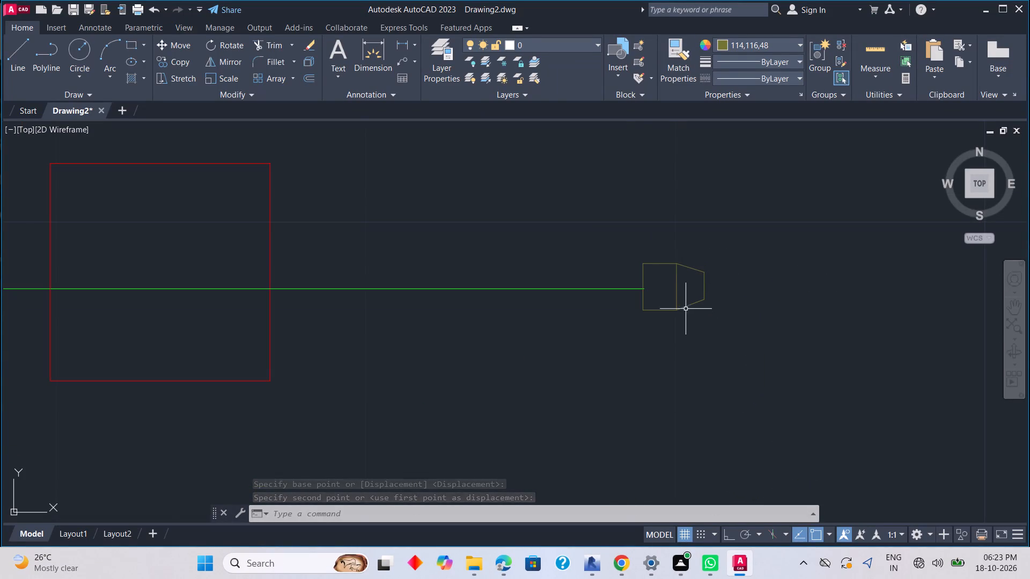
# Delete the vertical line dividing the connector symbol's box from its tapered nose.
pyautogui.scroll(1, 686, 307)
pyautogui.click(673, 280)
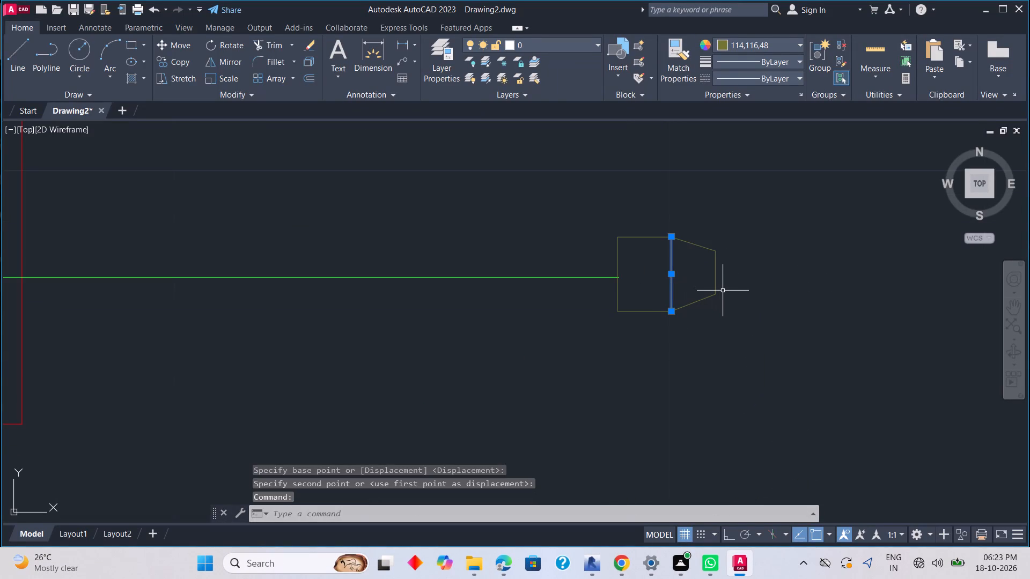
pyautogui.press('Delete')
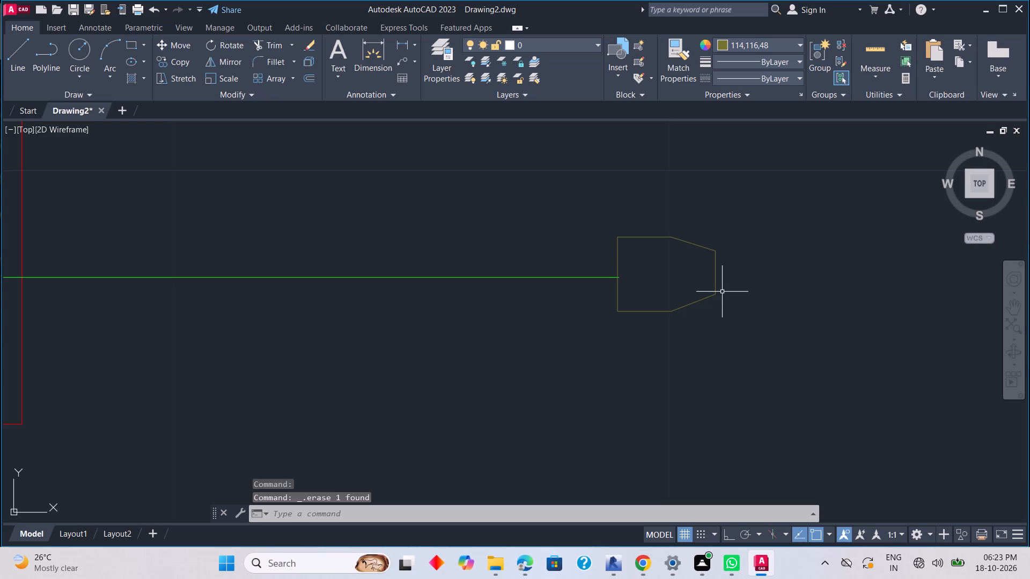
# Offset the connector box's lower side, wire-side vertical edge and upper side inward by 0.003, using the Through option.
pyautogui.scroll(-2, 722, 292)
pyautogui.scroll(3, 689, 294)
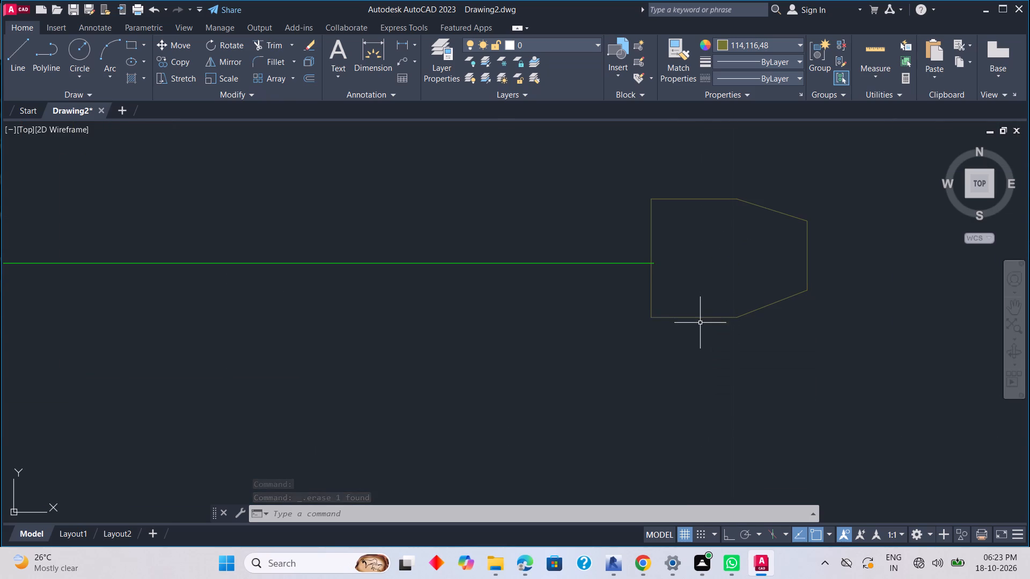
pyautogui.write('OFF')
pyautogui.press('space')
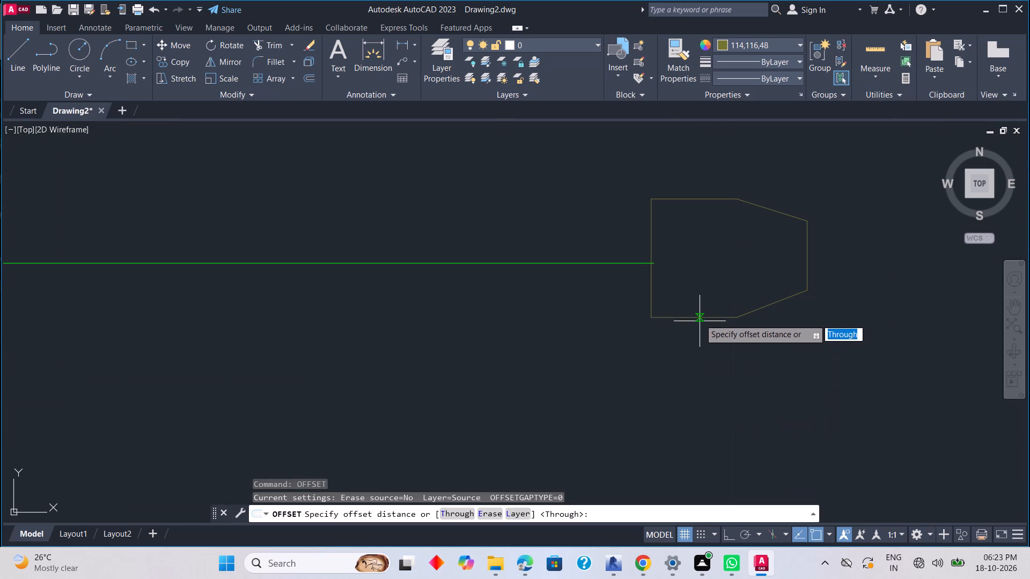
pyautogui.click(465, 513)
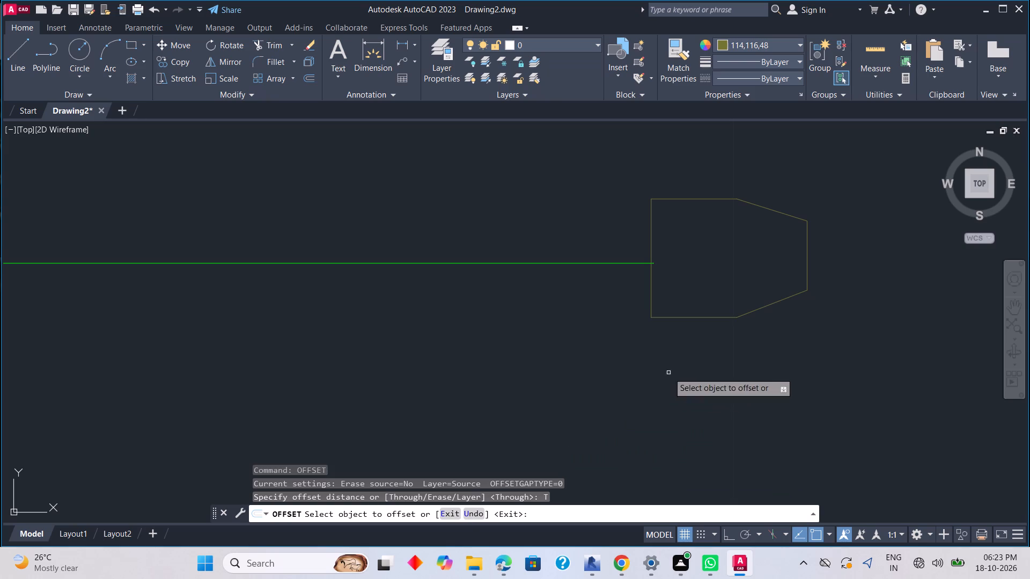
pyautogui.click(701, 318)
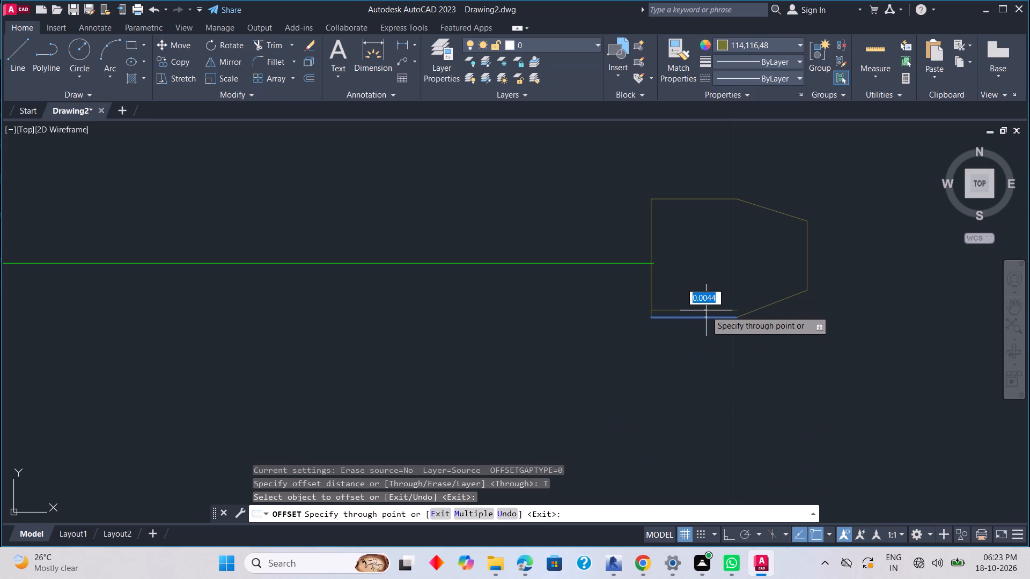
pyautogui.write('0.00')
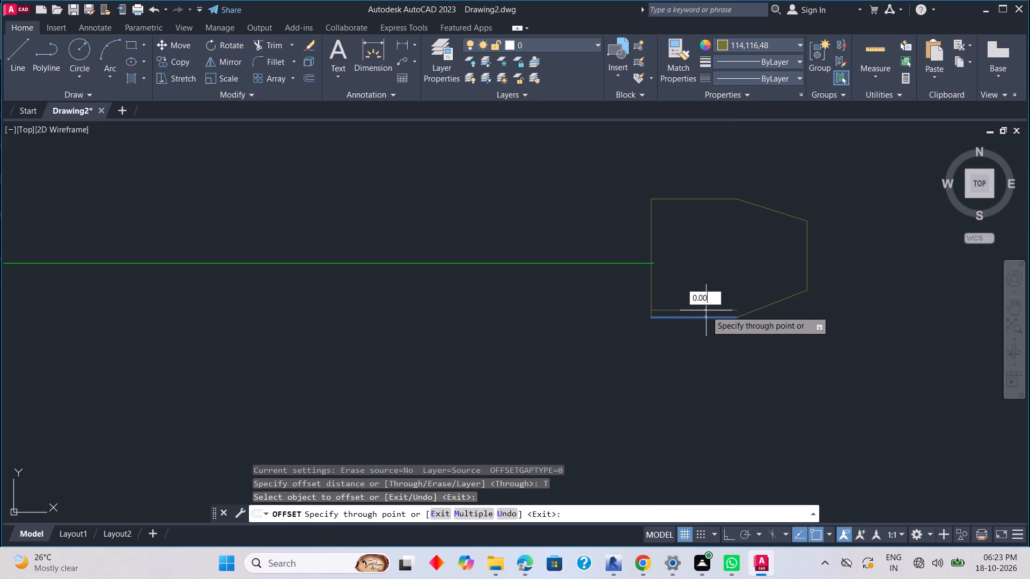
pyautogui.press('3')
pyautogui.press('Return')
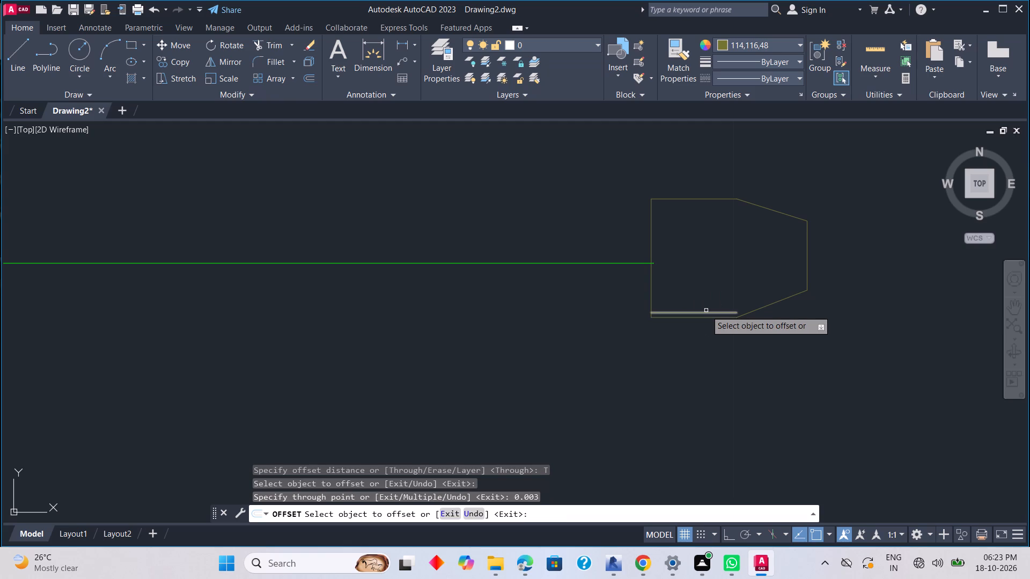
pyautogui.click(652, 298)
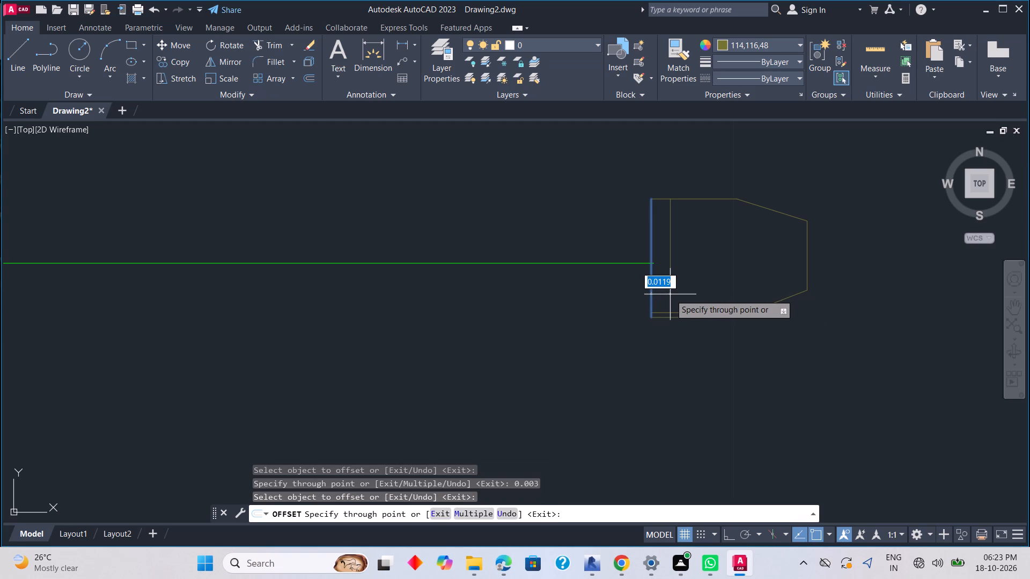
pyautogui.write('0.003')
pyautogui.press('Return')
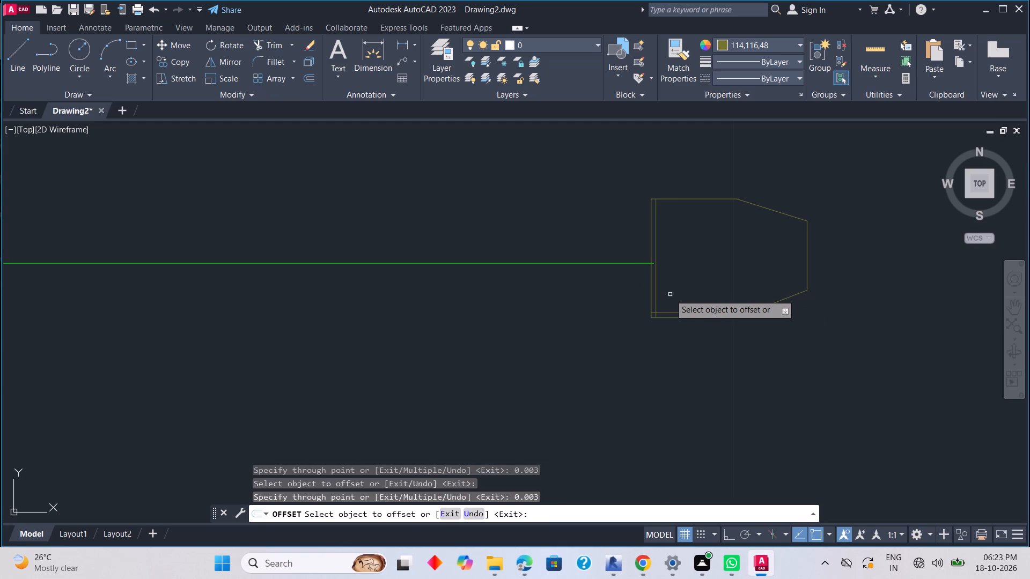
pyautogui.click(682, 198)
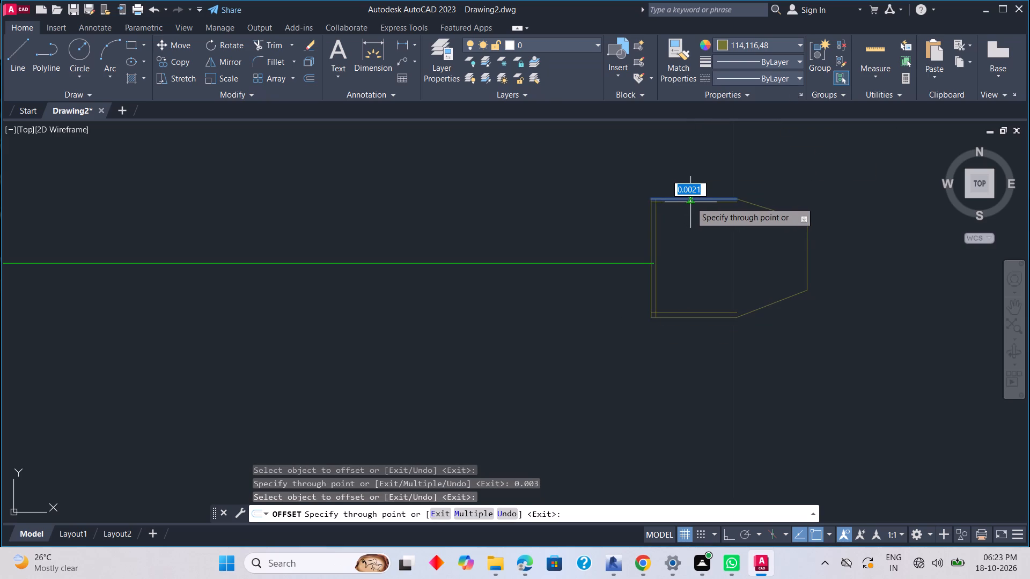
pyautogui.write('0.003')
pyautogui.press('Return')
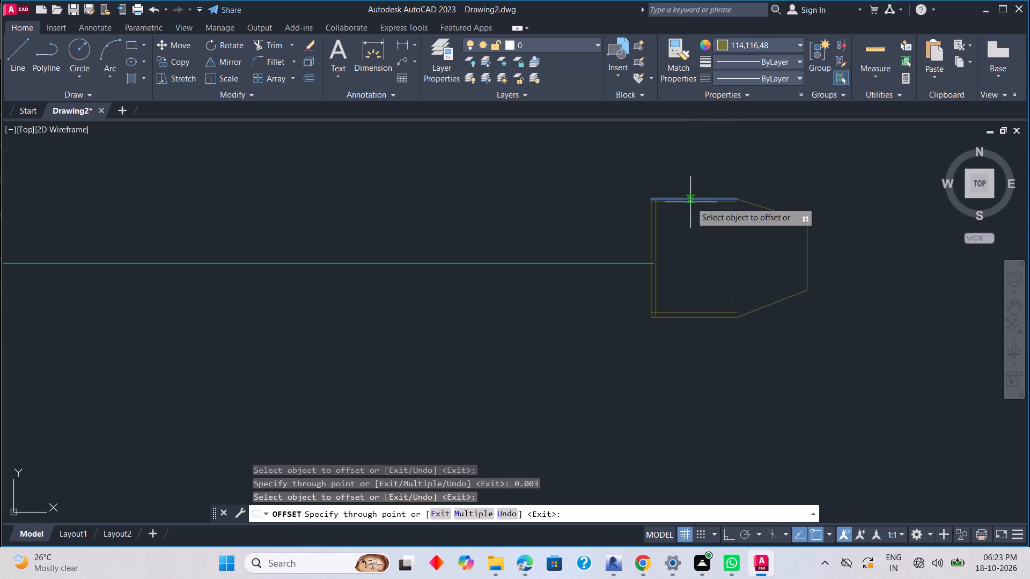
# Offset the nose's upper slanted line, vertical end line and lower slanted line inward by 0.003.
pyautogui.click(753, 203)
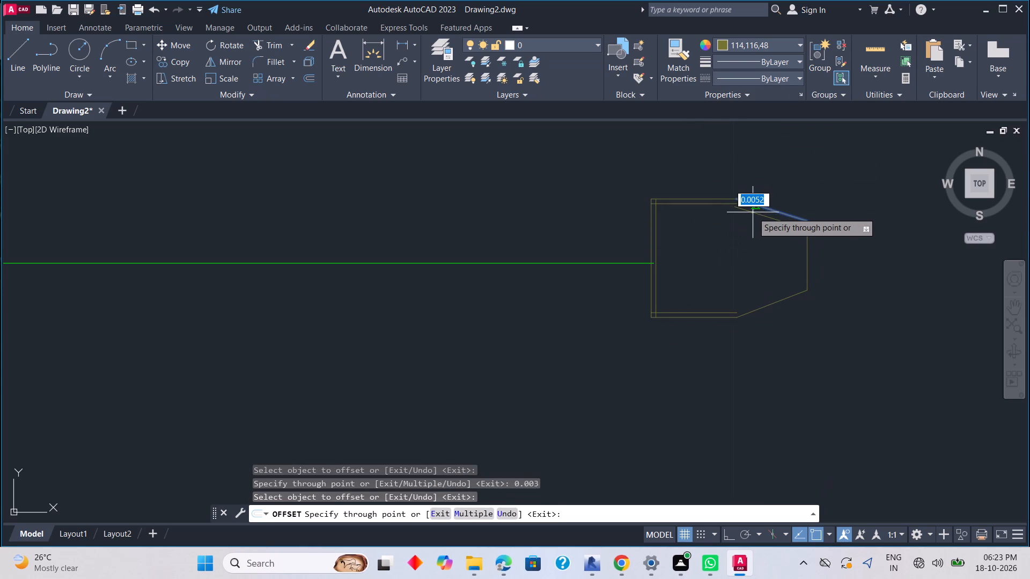
pyautogui.write('0.003')
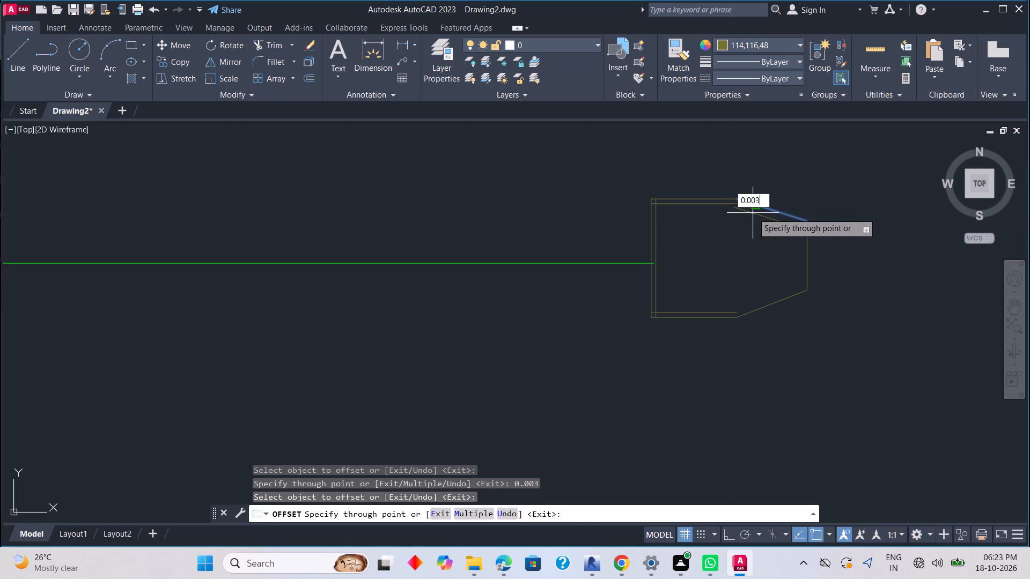
pyautogui.press('Return')
pyautogui.click(808, 242)
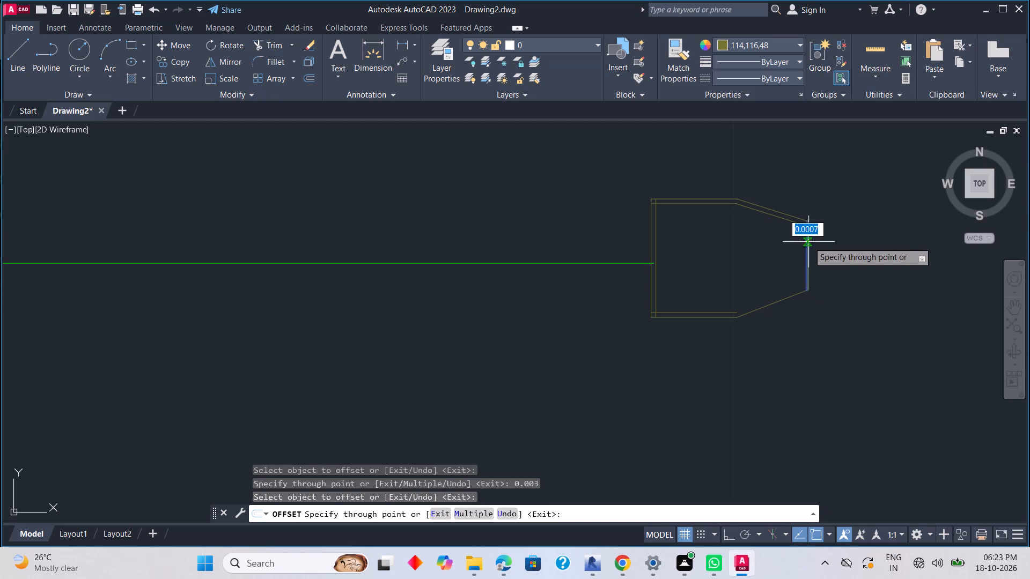
pyautogui.write('0.0.')
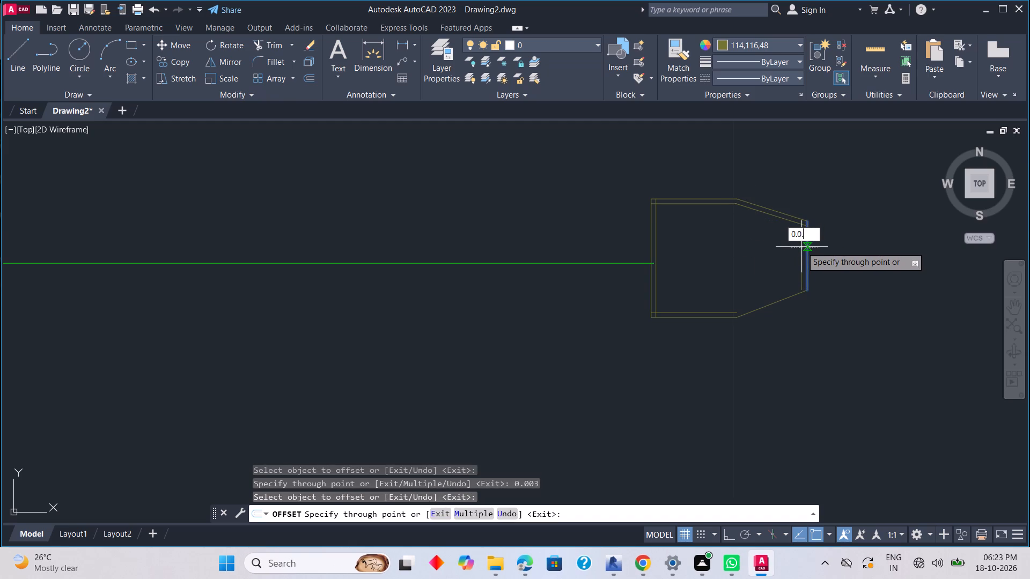
pyautogui.press('BackSpace')
pyautogui.write('03')
pyautogui.press('Return')
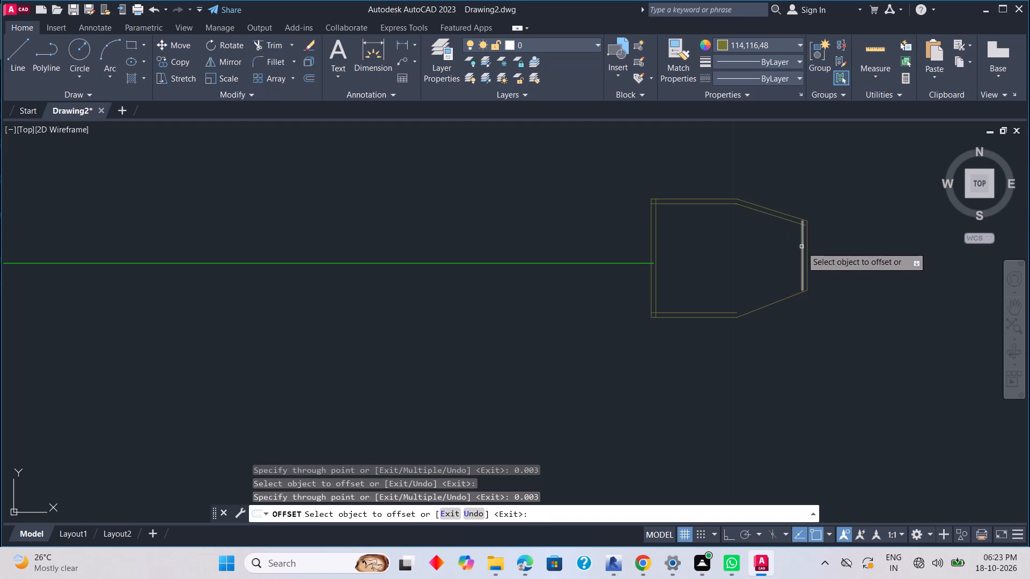
pyautogui.click(790, 295)
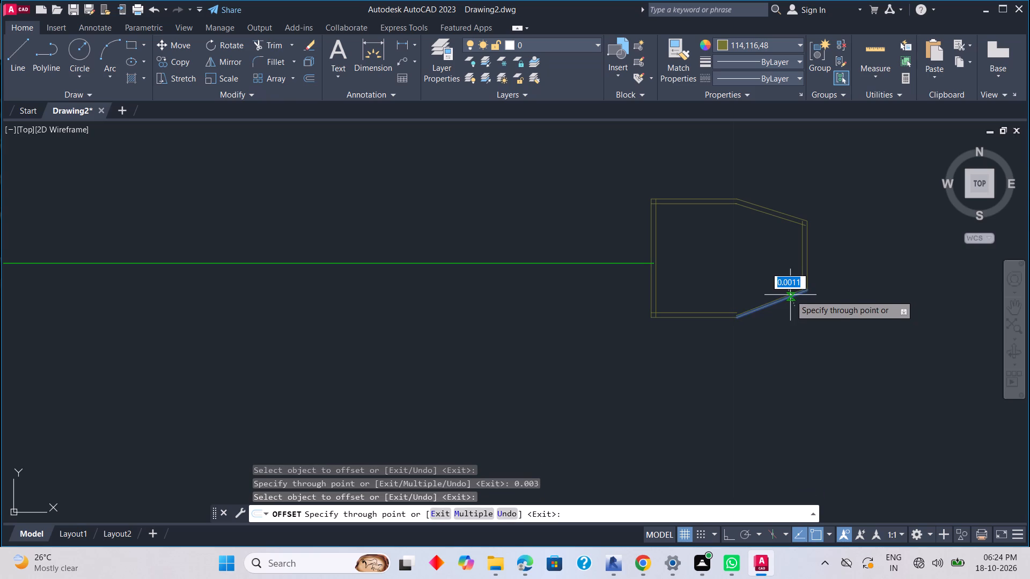
pyautogui.write('0.003')
pyautogui.press('Return')
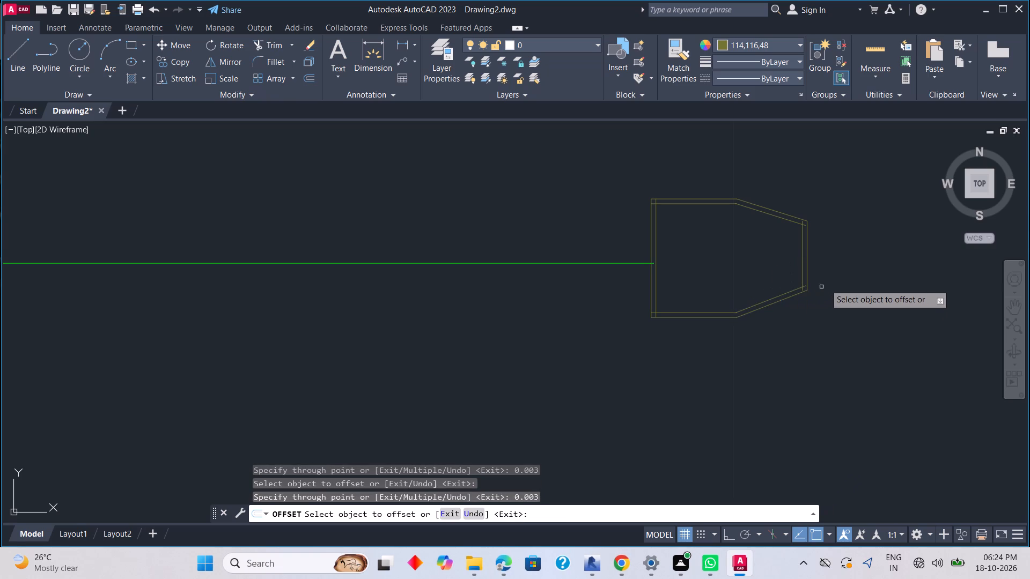
pyautogui.scroll(3, 822, 284)
pyautogui.scroll(2, 749, 300)
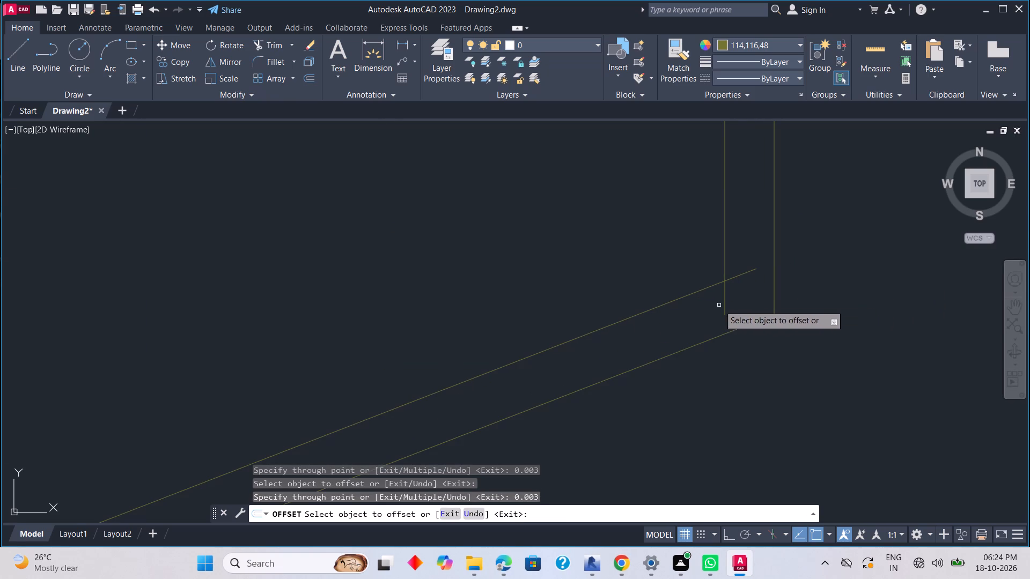
pyautogui.click(724, 298)
pyautogui.press('Escape')
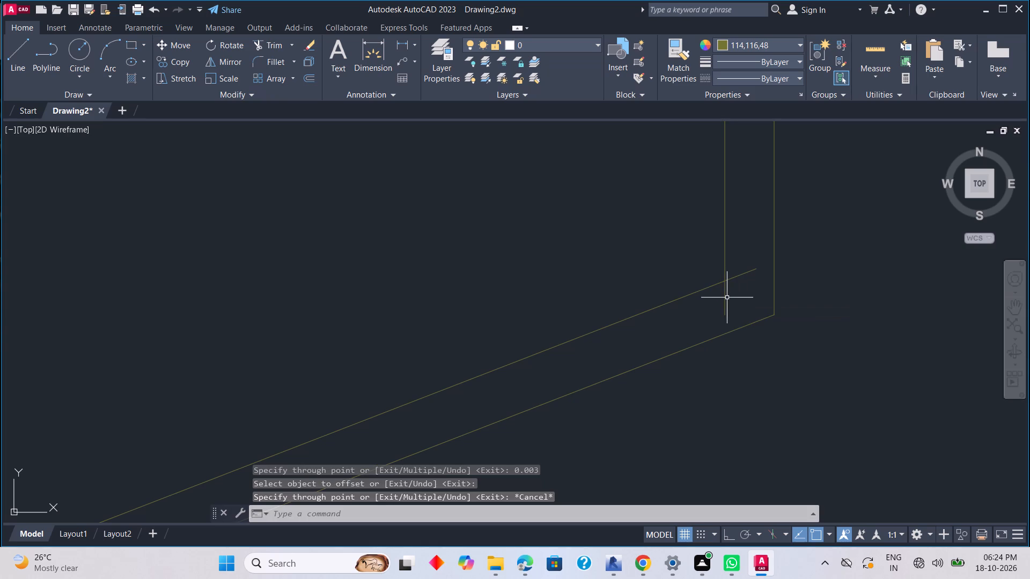
# Trim the inner outline's overlapping ends at the lower nose corner, the lower bend and the box's lower corner.
pyautogui.write('TR')
pyautogui.press('space')
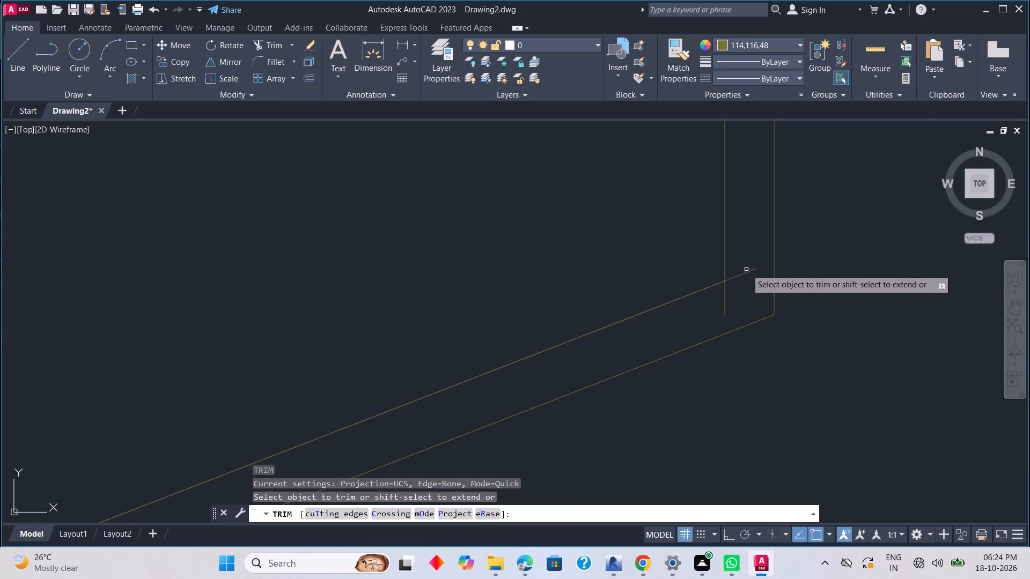
pyautogui.moveTo(746, 269); pyautogui.dragTo(720, 305)
pyautogui.scroll(-3, 723, 298)
pyautogui.scroll(2, 519, 373)
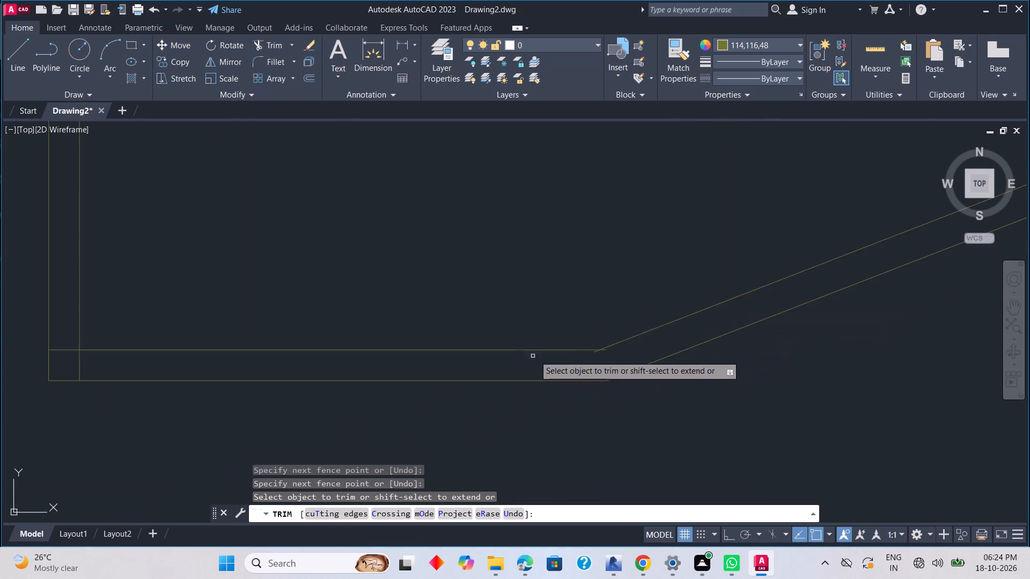
pyautogui.scroll(5, 534, 355)
pyautogui.click(666, 352)
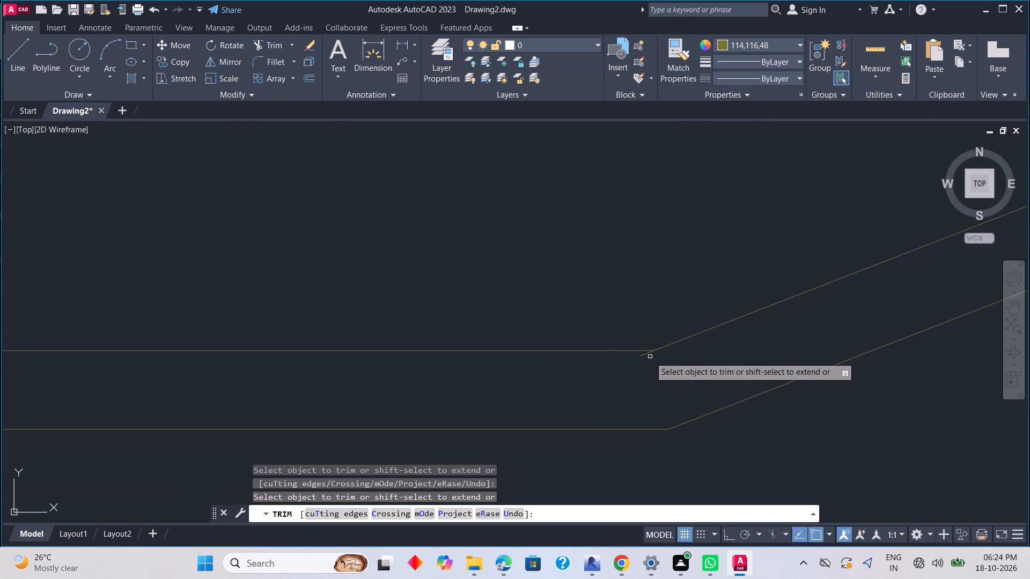
pyautogui.click(642, 355)
pyautogui.scroll(-3, 533, 367)
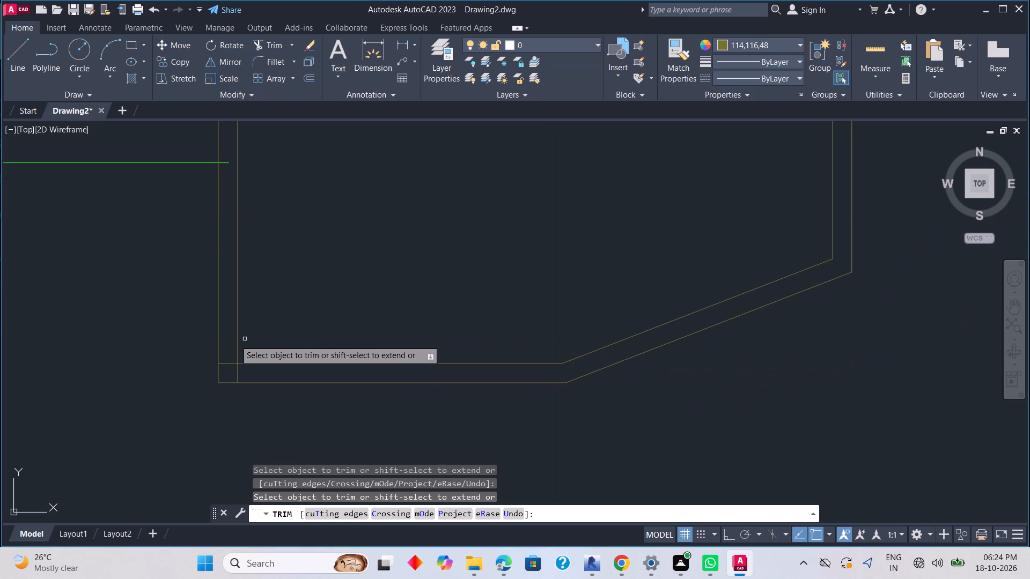
pyautogui.scroll(1, 219, 363)
pyautogui.moveTo(229, 354); pyautogui.dragTo(270, 386)
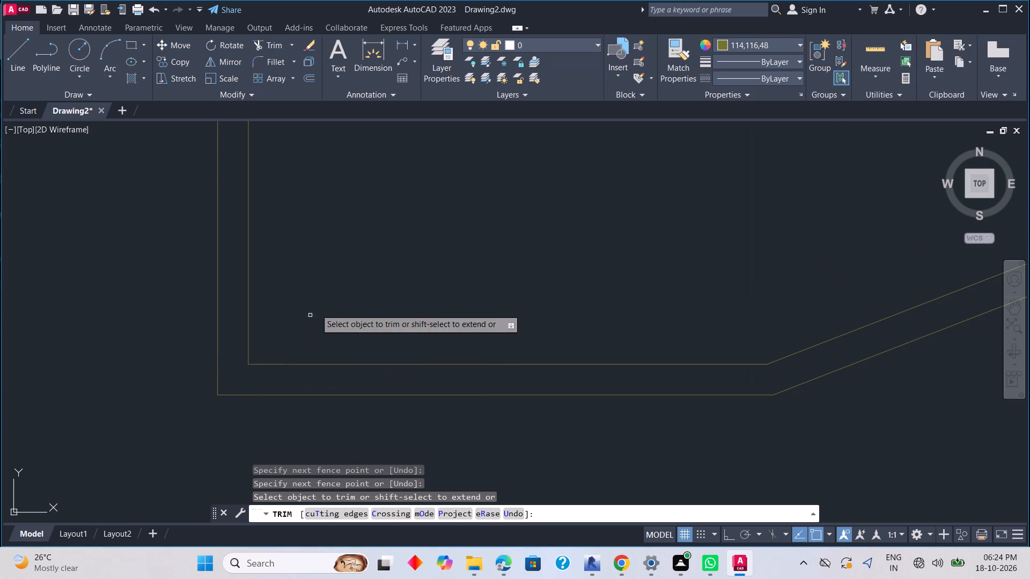
# Trim the green wire's short end that runs past the connector's outer vertical edge.
pyautogui.moveTo(326, 291); pyautogui.dragTo(326, 440, button='middle')
pyautogui.scroll(-4, 369, 310)
pyautogui.moveTo(355, 284); pyautogui.dragTo(355, 353, button='middle')
pyautogui.scroll(3, 310, 379)
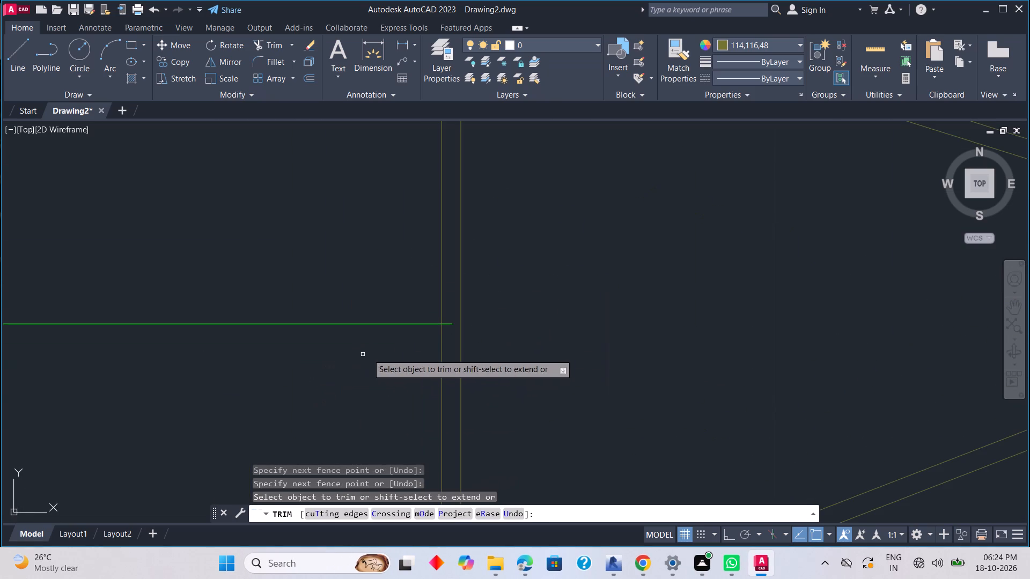
pyautogui.click(446, 324)
# Trim the inner outline's overlapping ends at the box's upper corner, the upper bend and the upper nose corner.
pyautogui.moveTo(473, 310); pyautogui.dragTo(447, 409, button='middle')
pyautogui.scroll(-1, 454, 396)
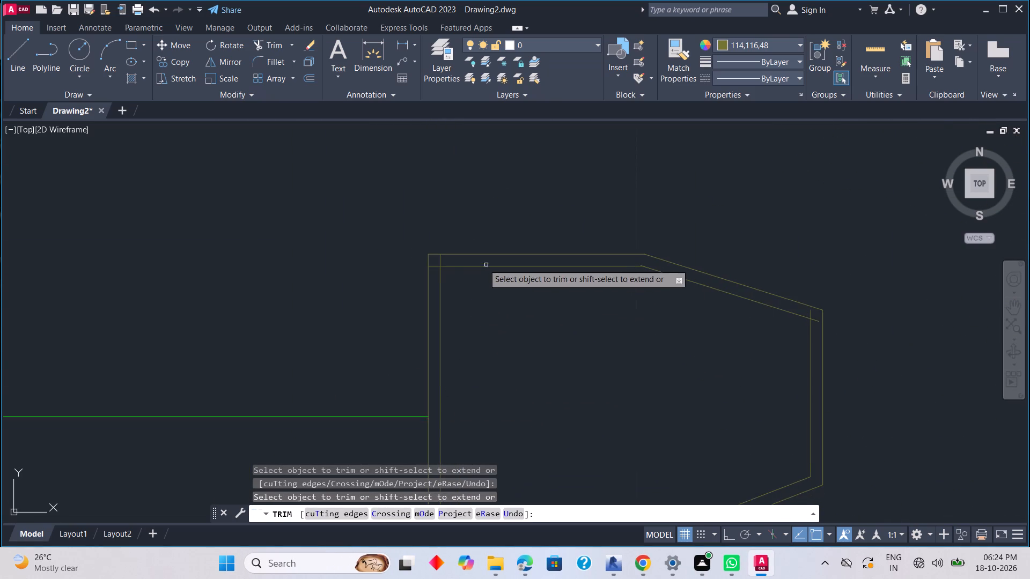
pyautogui.scroll(2, 454, 265)
pyautogui.moveTo(429, 246); pyautogui.dragTo(403, 274)
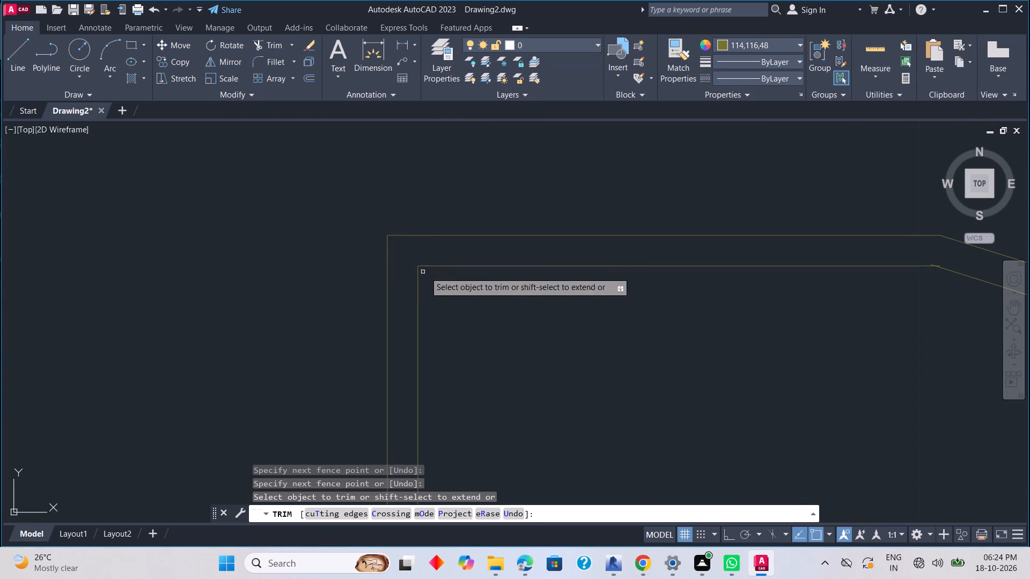
pyautogui.moveTo(560, 300); pyautogui.dragTo(0, 327, button='middle')
pyautogui.scroll(4, 310, 291)
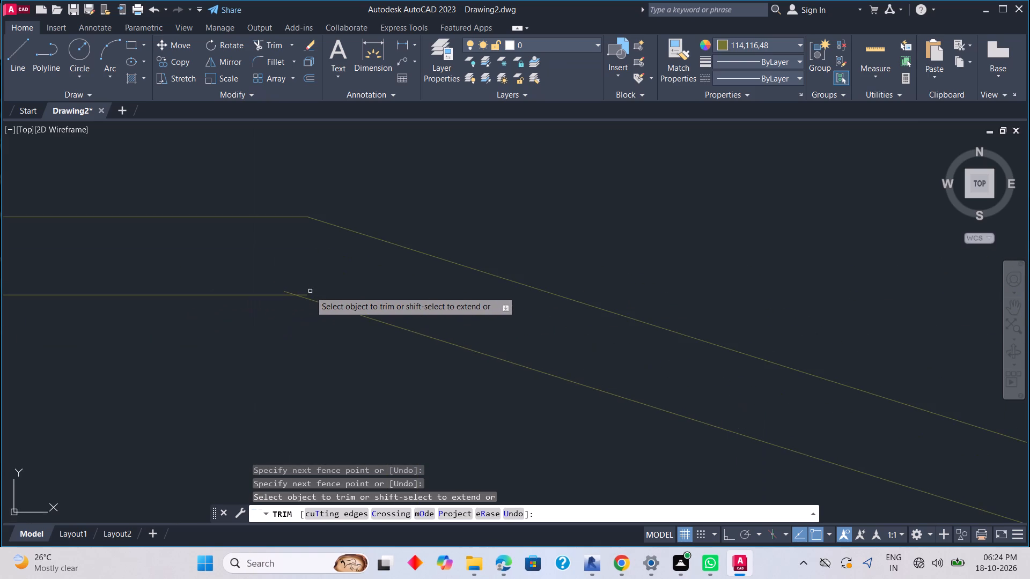
pyautogui.scroll(1, 310, 290)
pyautogui.click(285, 291)
pyautogui.click(304, 294)
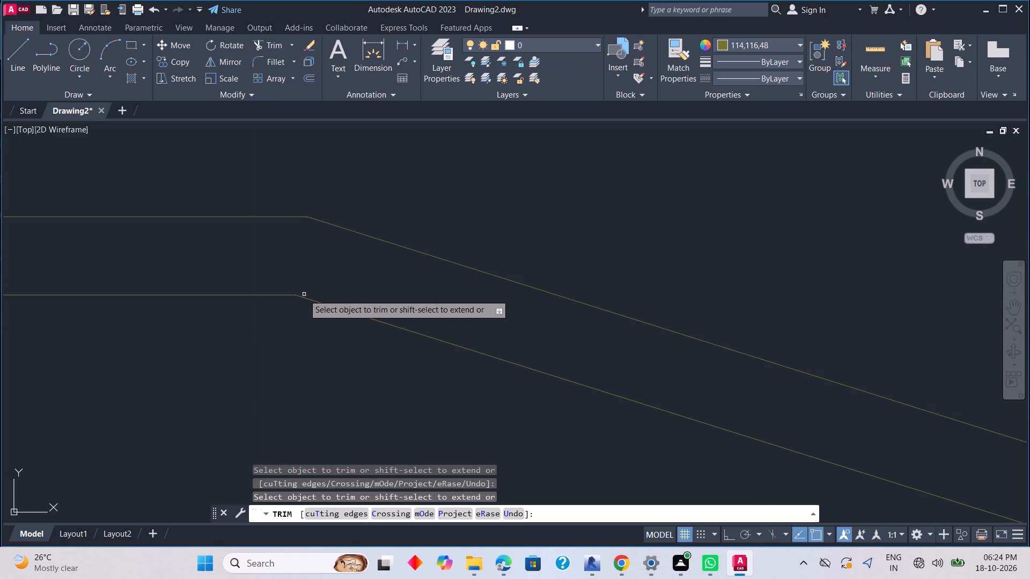
pyautogui.scroll(-4, 389, 313)
pyautogui.moveTo(504, 352); pyautogui.dragTo(292, 338, button='middle')
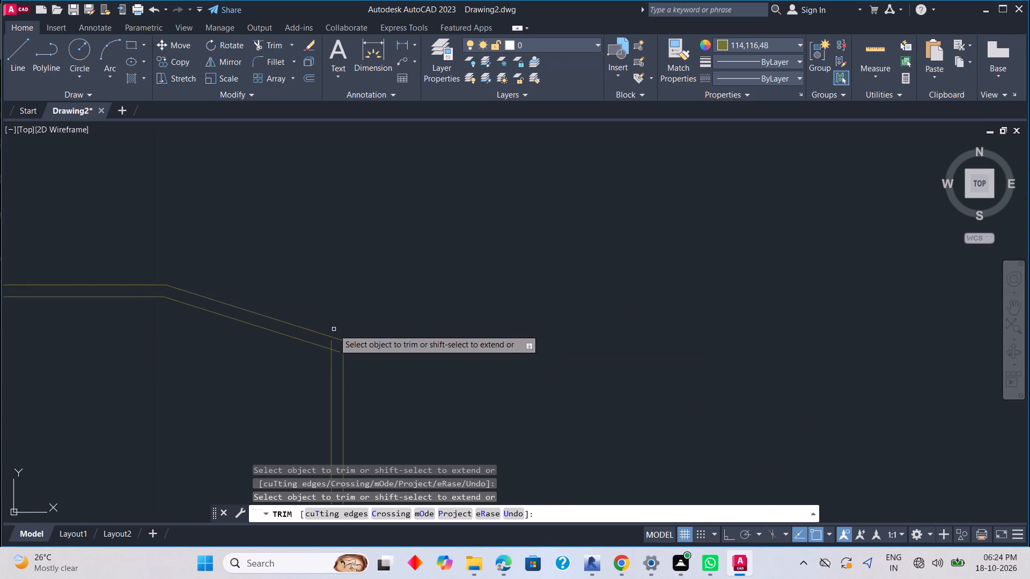
pyautogui.scroll(3, 330, 344)
pyautogui.moveTo(321, 344); pyautogui.dragTo(359, 394)
pyautogui.scroll(-2, 377, 372)
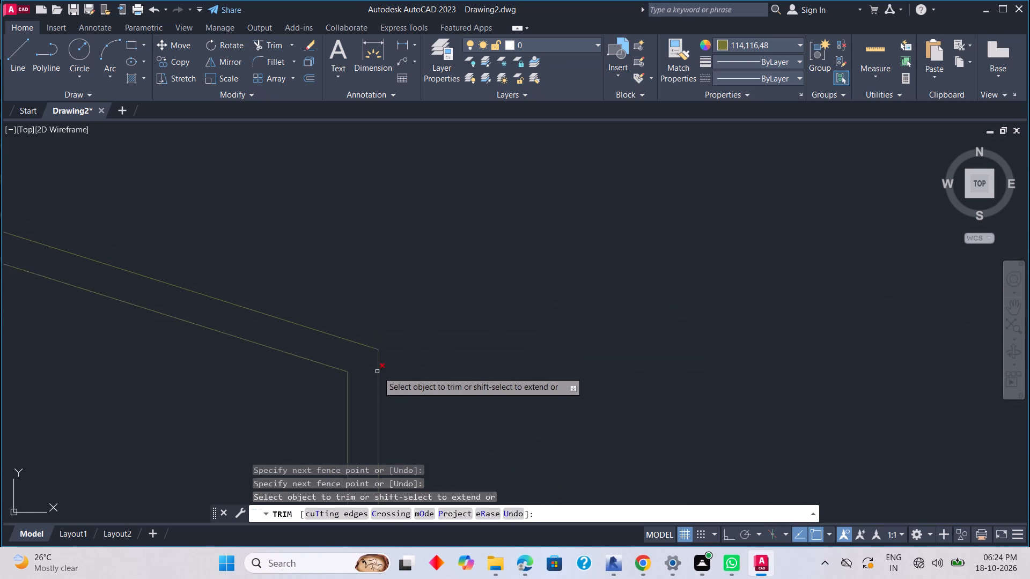
pyautogui.scroll(-3, 378, 372)
pyautogui.moveTo(428, 402); pyautogui.dragTo(460, 355, button='middle')
pyautogui.press('`')
pyautogui.press('`')
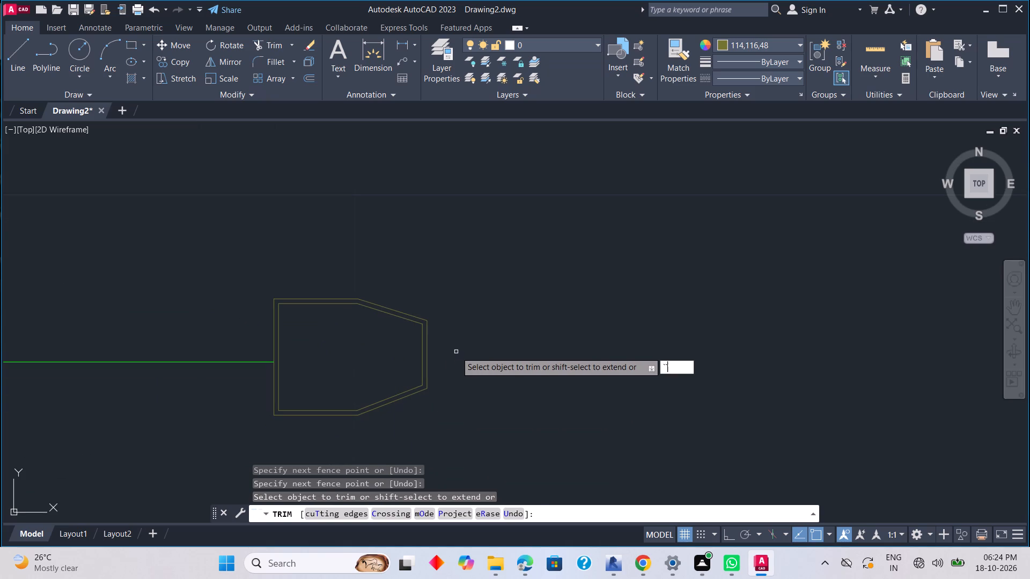
pyautogui.press('Escape')
pyautogui.press('Escape')
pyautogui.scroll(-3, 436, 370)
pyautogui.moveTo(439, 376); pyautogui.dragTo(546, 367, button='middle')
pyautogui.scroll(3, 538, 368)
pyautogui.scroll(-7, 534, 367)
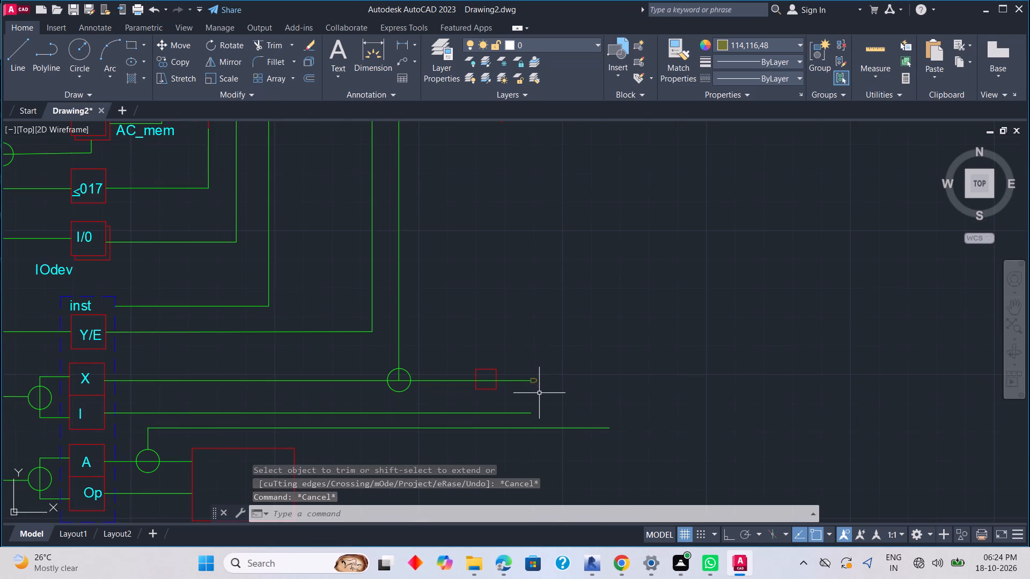
# Delete the six lines of the inner outline in the tapered connector on the X wire.
pyautogui.scroll(5, 539, 391)
pyautogui.scroll(2, 505, 350)
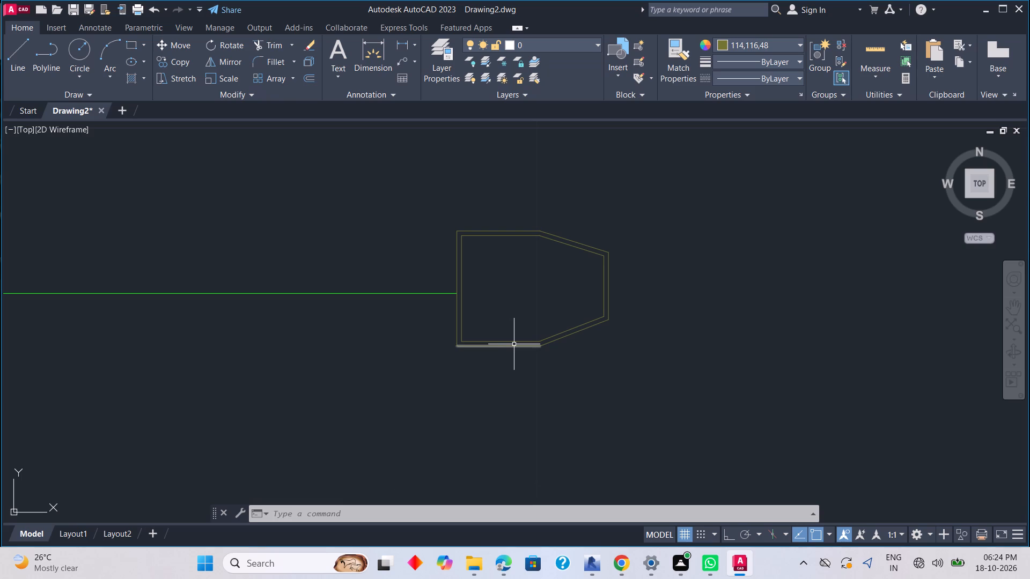
pyautogui.click(516, 236)
pyautogui.click(564, 244)
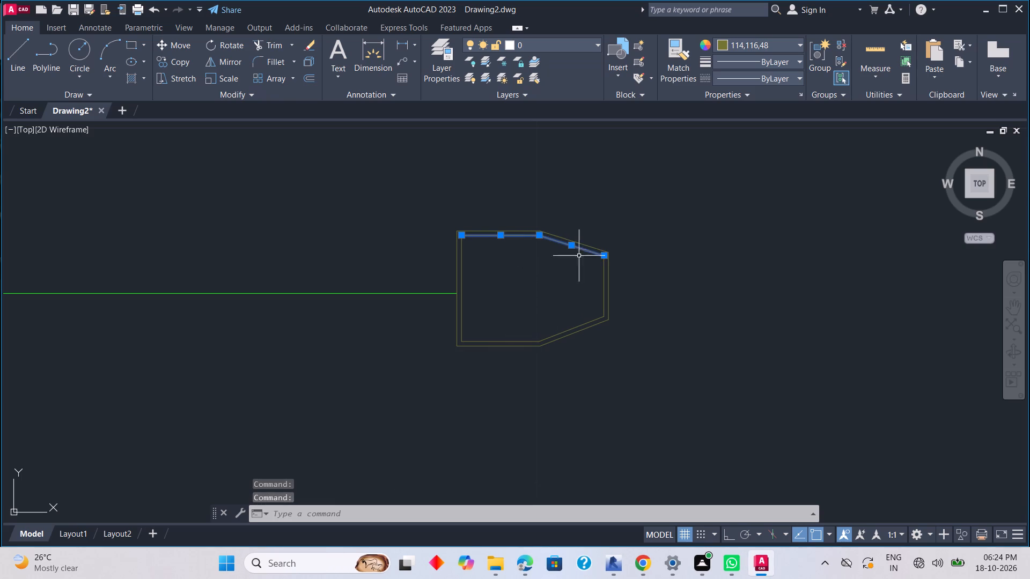
pyautogui.click(602, 271)
pyautogui.click(572, 327)
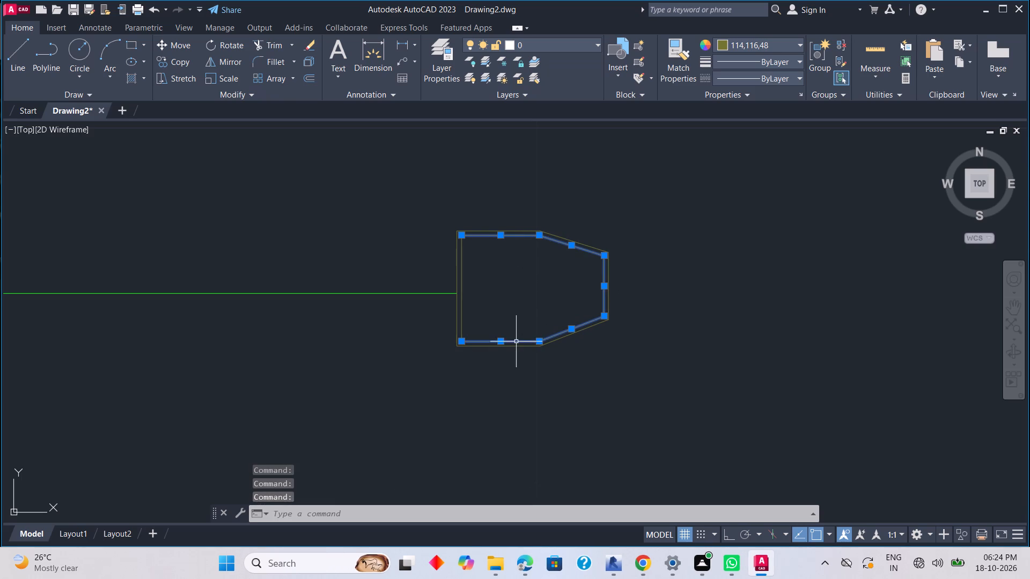
pyautogui.click(516, 342)
pyautogui.click(461, 313)
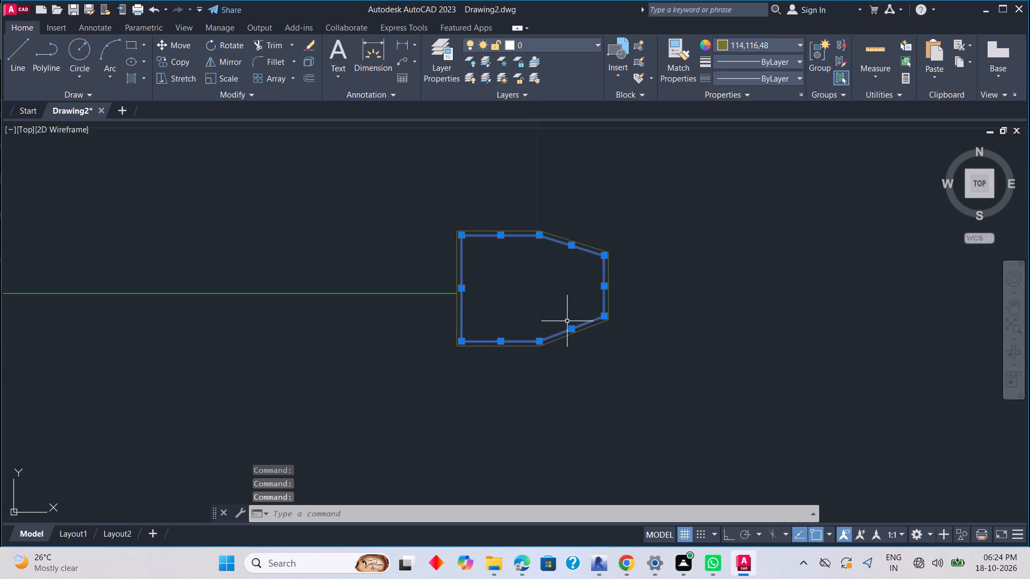
pyautogui.press('Delete')
# Offset the connector box's lower and upper edges inward by 0.015 and its vertical edge inward by 0.0153, using the Through option.
pyautogui.write('OFF')
pyautogui.press('space')
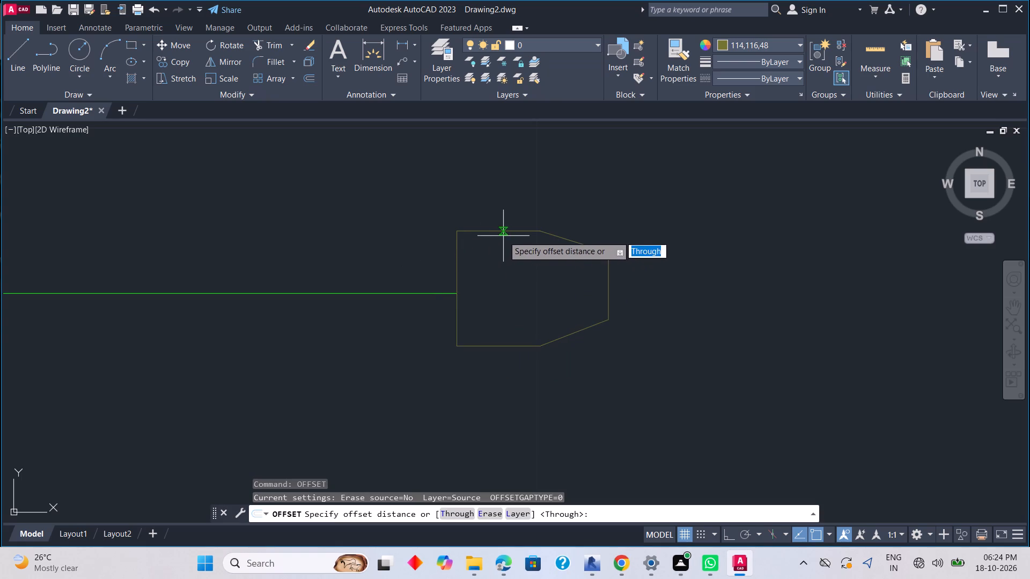
pyautogui.moveTo(452, 515); pyautogui.dragTo(452, 507)
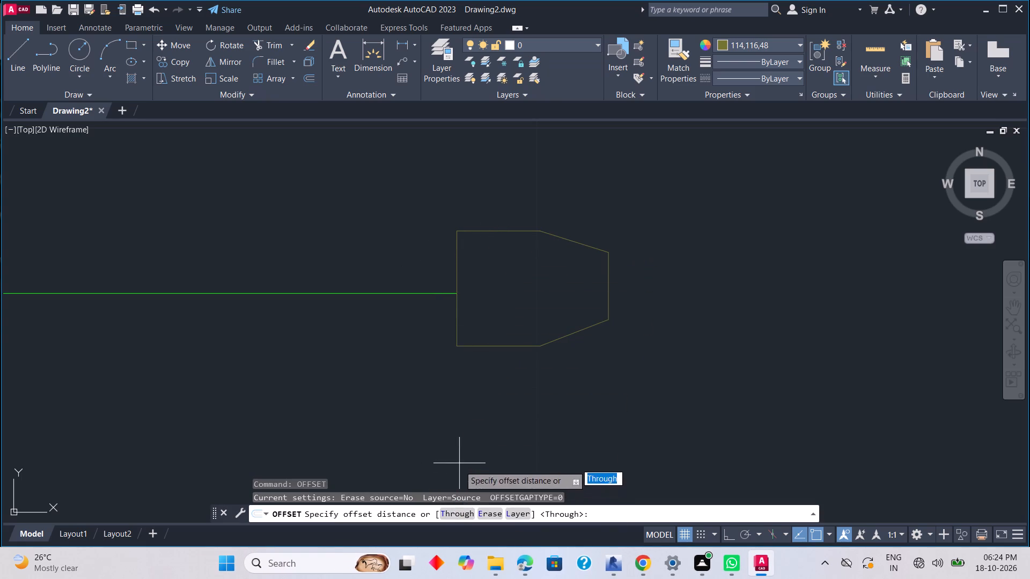
pyautogui.click(451, 510)
pyautogui.click(451, 511)
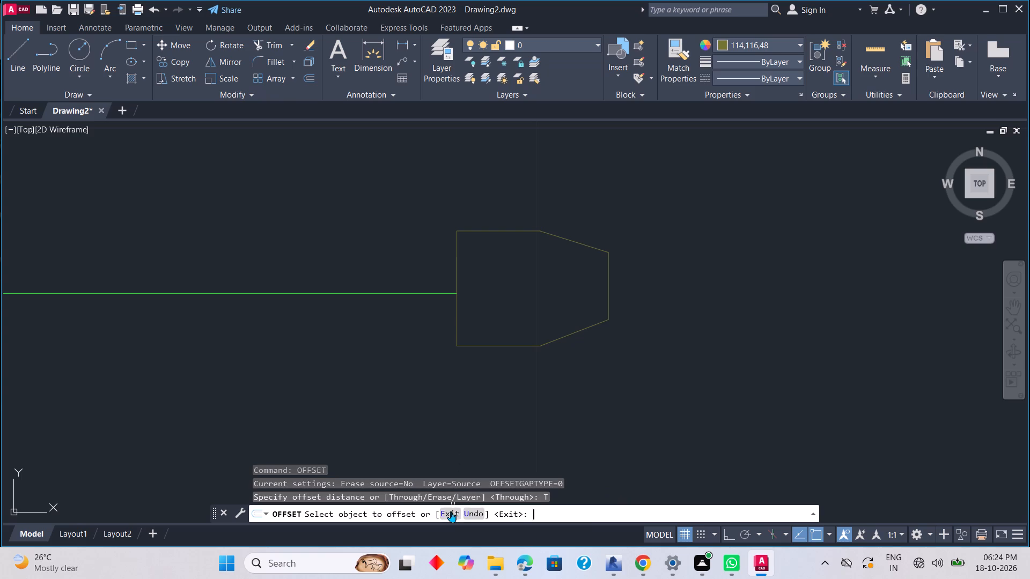
pyautogui.click(502, 347)
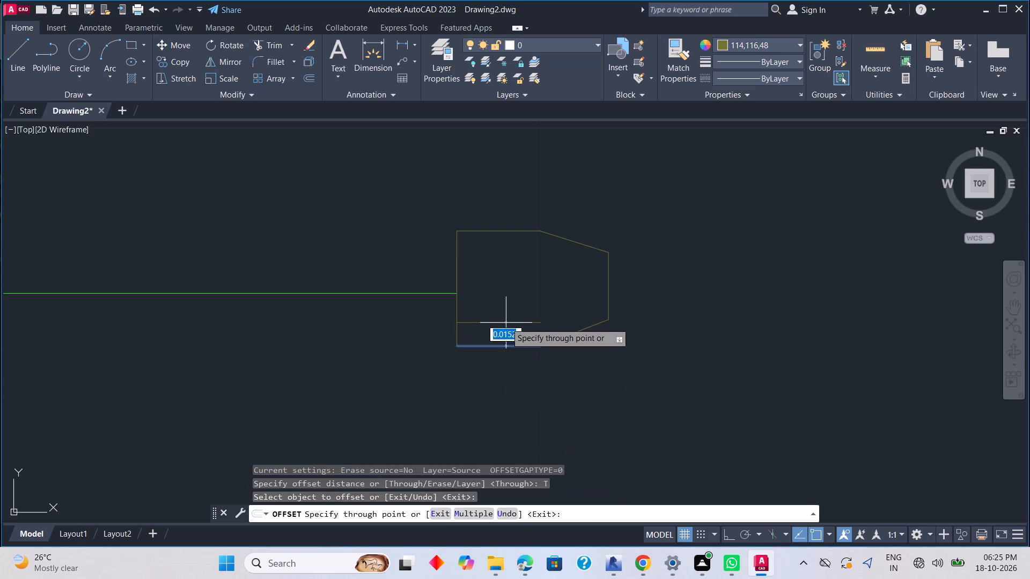
pyautogui.write('0.0')
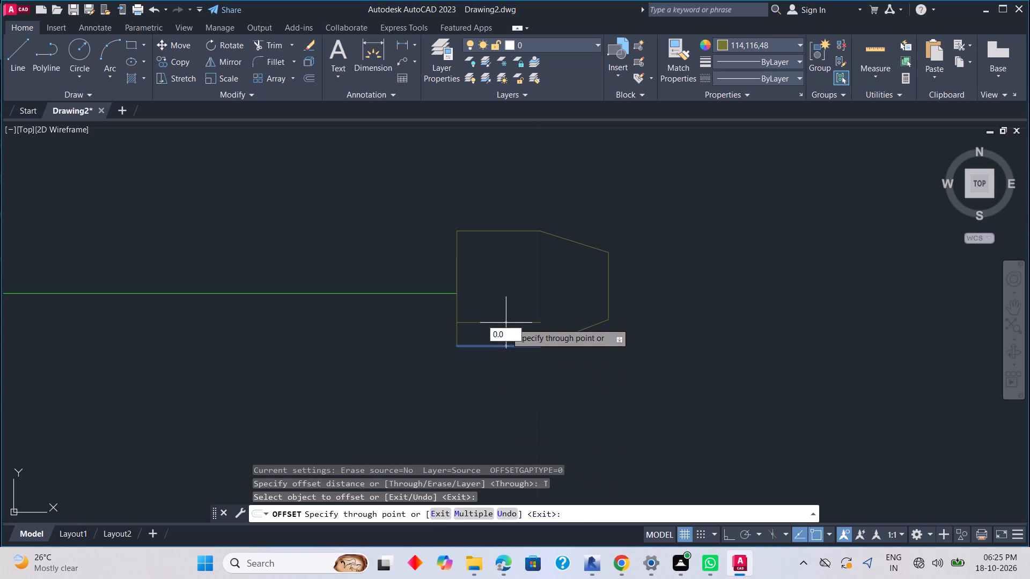
pyautogui.write('15')
pyautogui.press('Return')
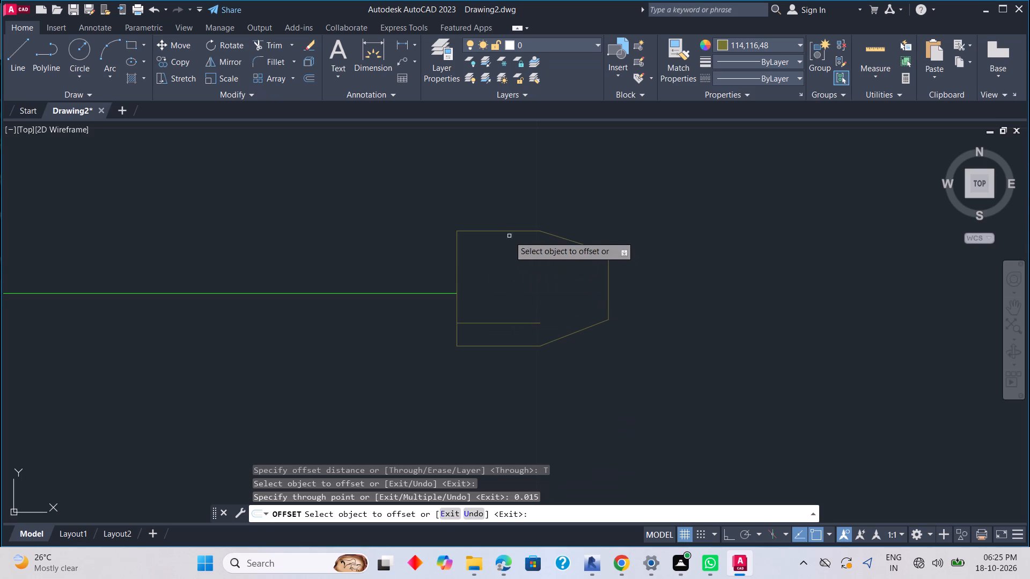
pyautogui.click(457, 286)
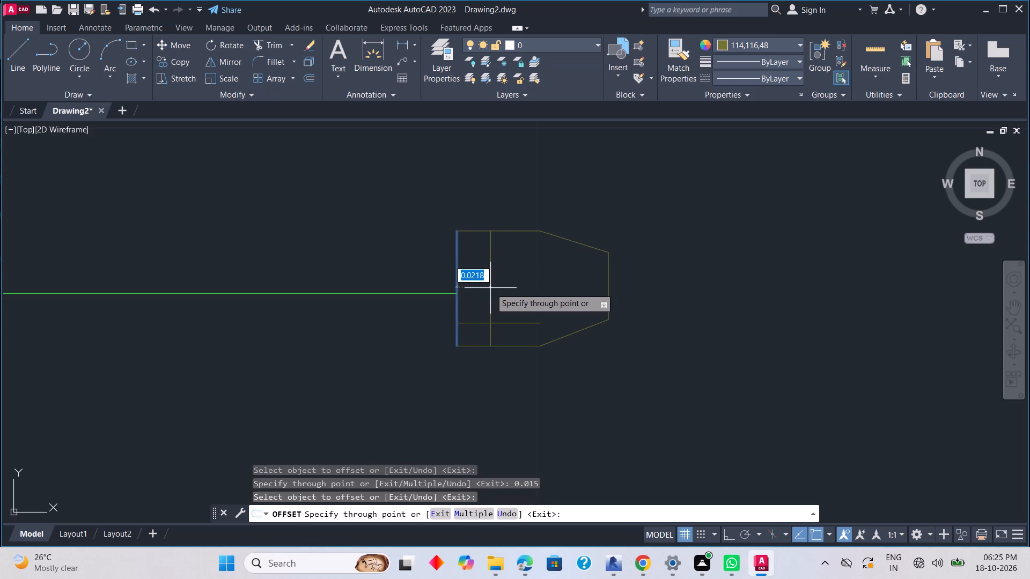
pyautogui.write('0.0153')
pyautogui.press('Return')
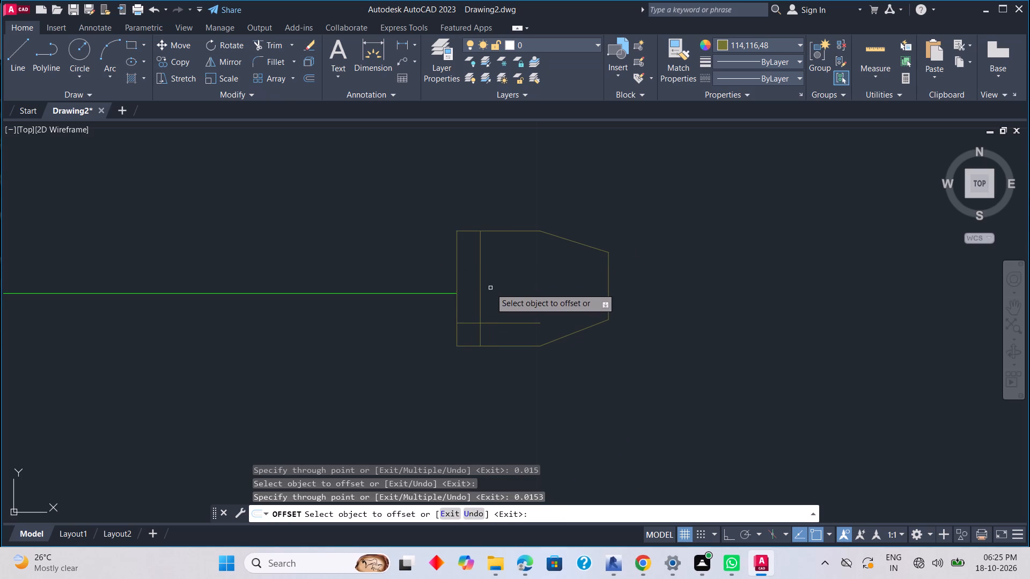
pyautogui.click(509, 233)
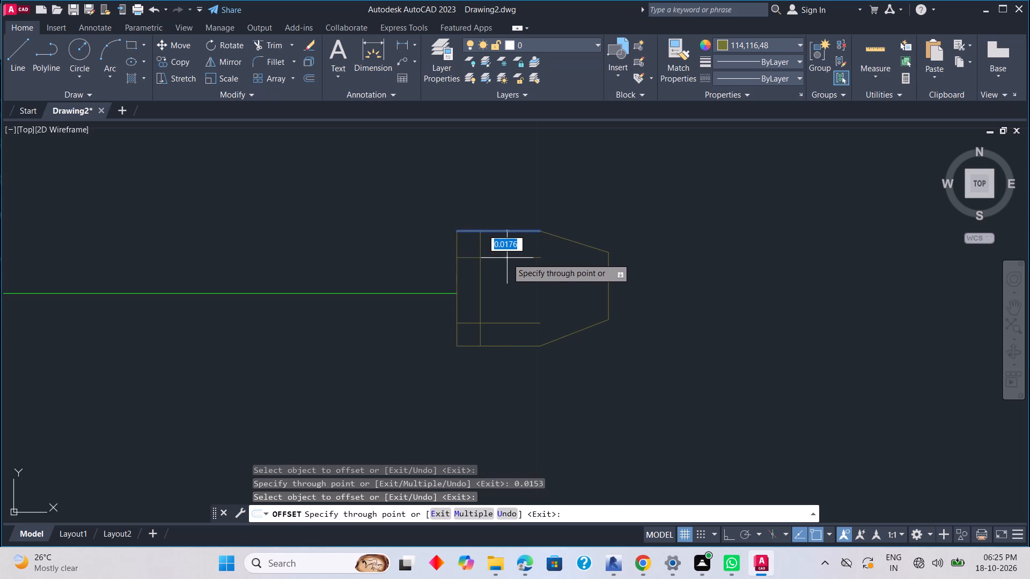
pyautogui.write('0.015')
pyautogui.press('Return')
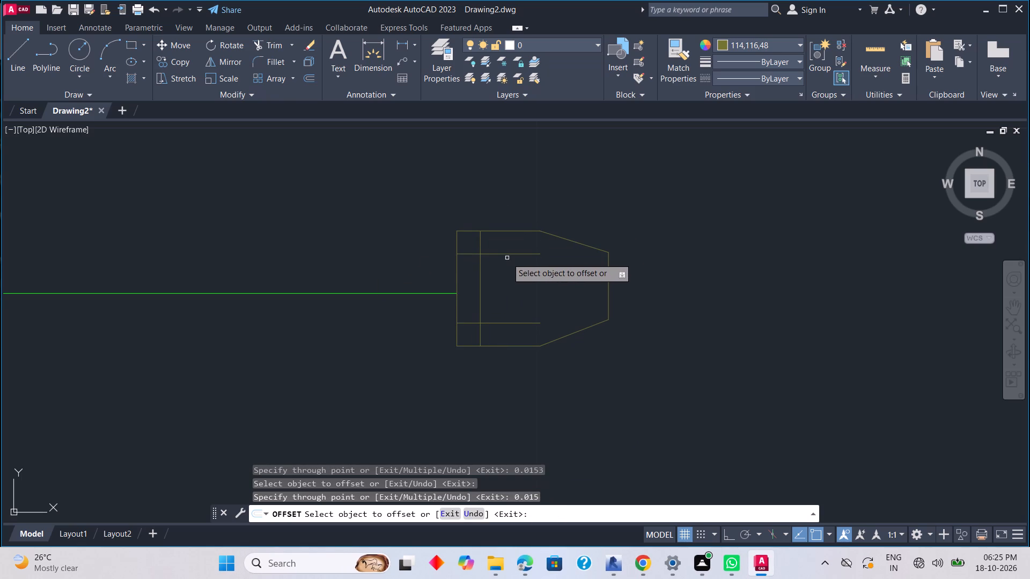
# Offset the nose's upper slanted line inward by 0.015.
pyautogui.click(581, 244)
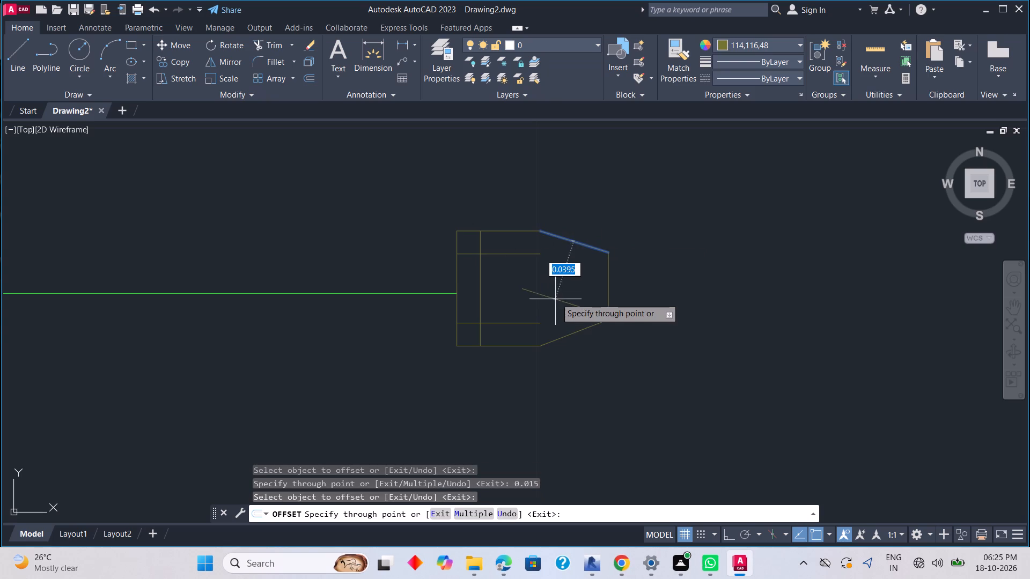
pyautogui.write('0.015')
pyautogui.press('Return')
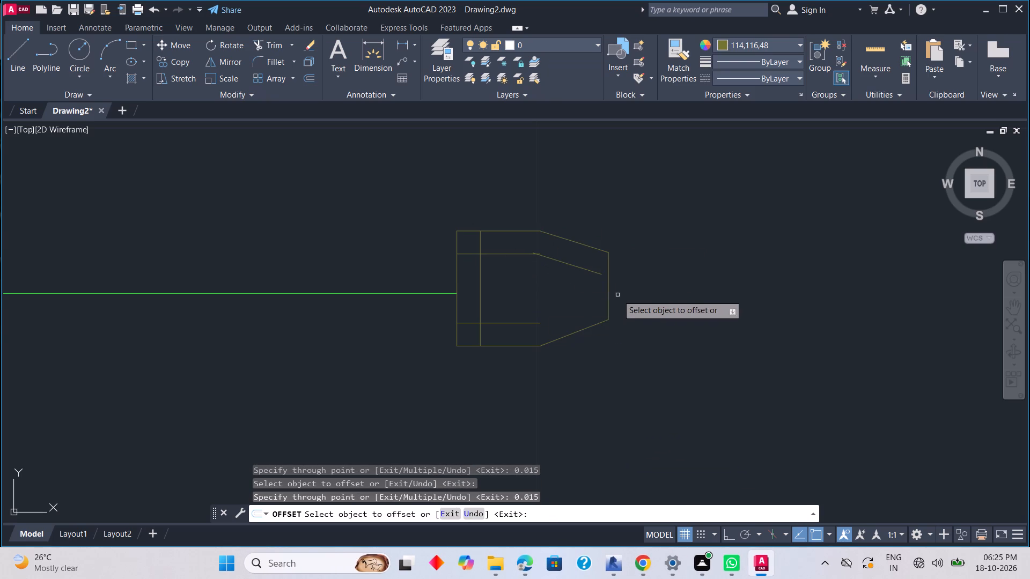
# Offset the nose's vertical end line by 0.15 toward the green wire, two times.
pyautogui.click(607, 295)
pyautogui.write('0.15')
pyautogui.press('Return')
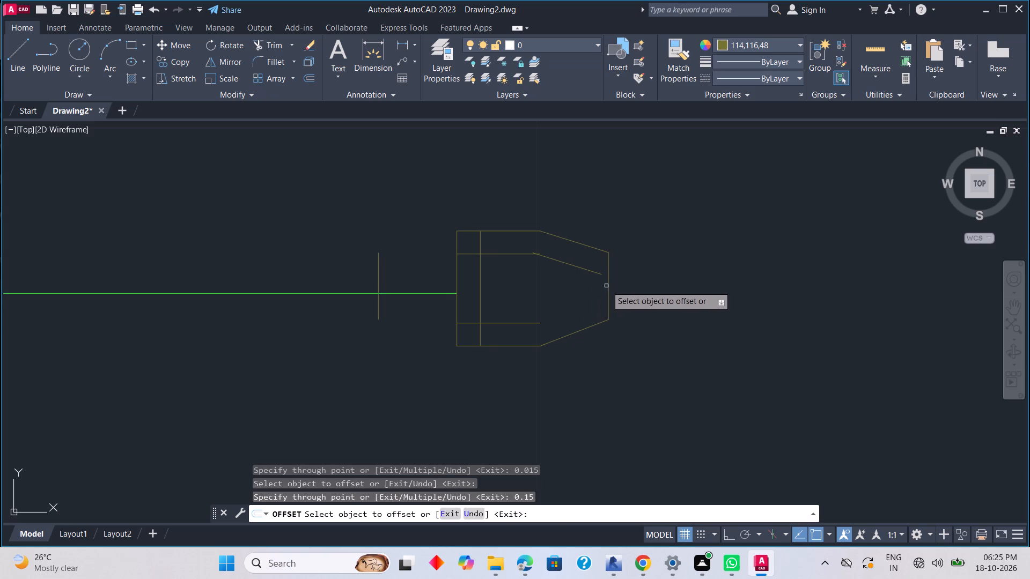
pyautogui.click(608, 286)
pyautogui.write('0.15')
pyautogui.press('Return')
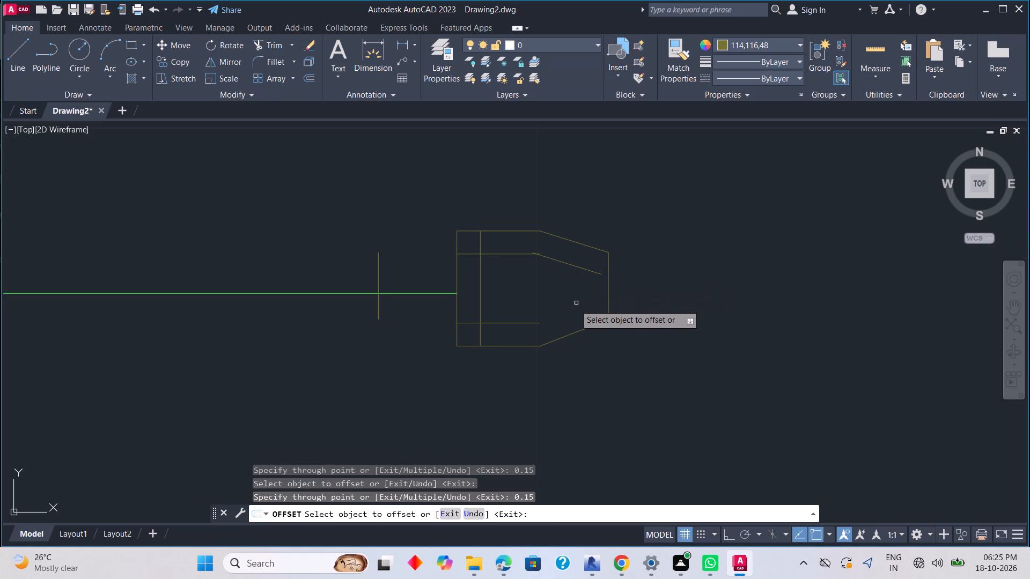
# Offset the nose's lower slanted line and vertical end line inward by 0.015.
pyautogui.click(577, 331)
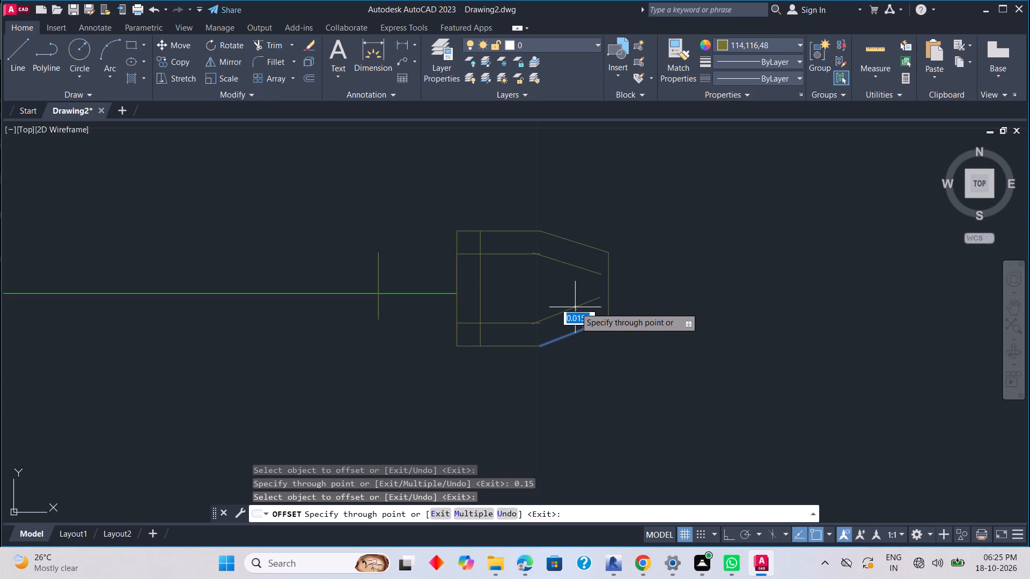
pyautogui.write('0.015')
pyautogui.press('Return')
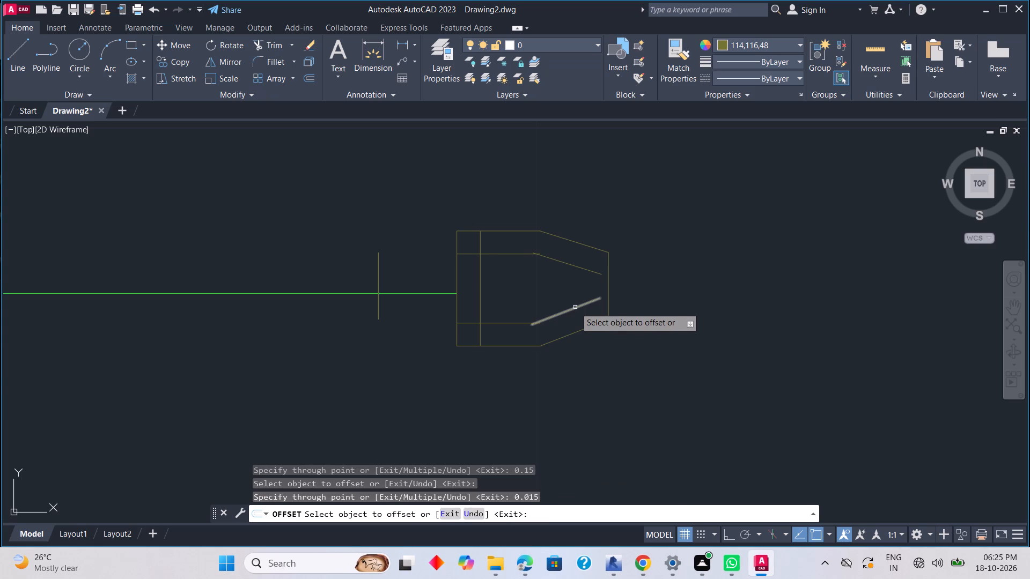
pyautogui.click(608, 284)
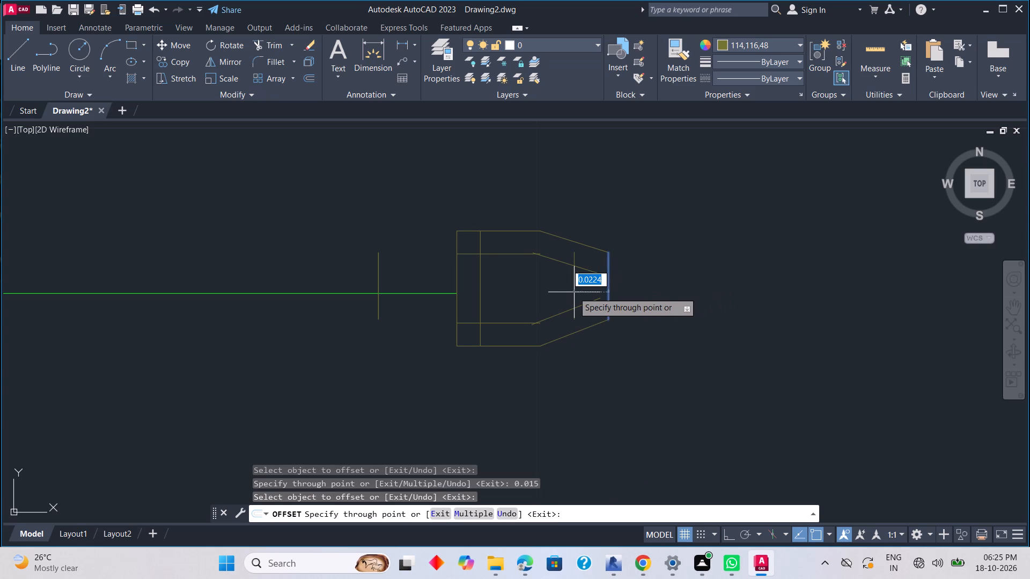
pyautogui.write('0.')
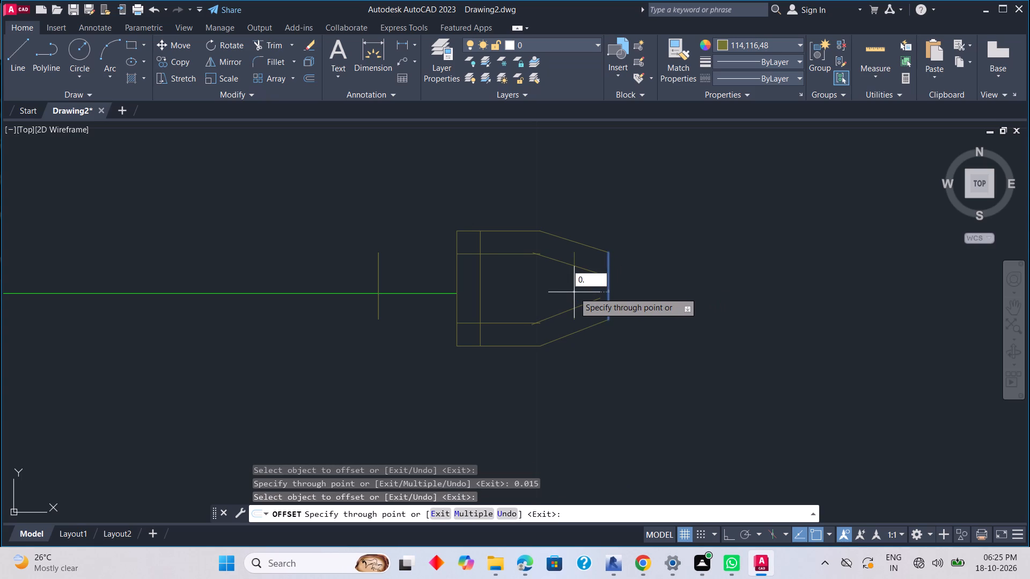
pyautogui.write('015')
pyautogui.press('Return')
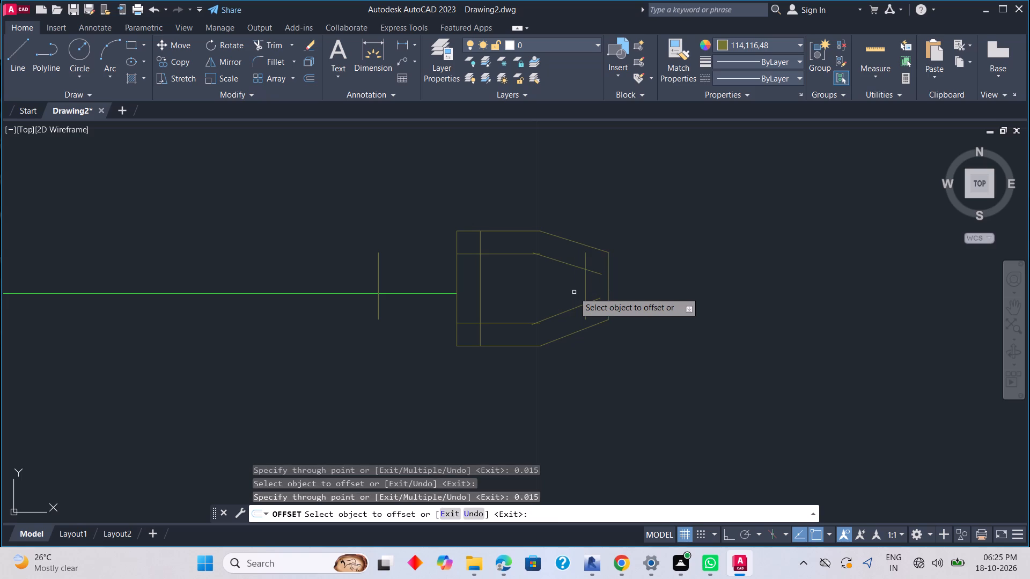
pyautogui.scroll(3, 593, 279)
pyautogui.scroll(-1, 593, 277)
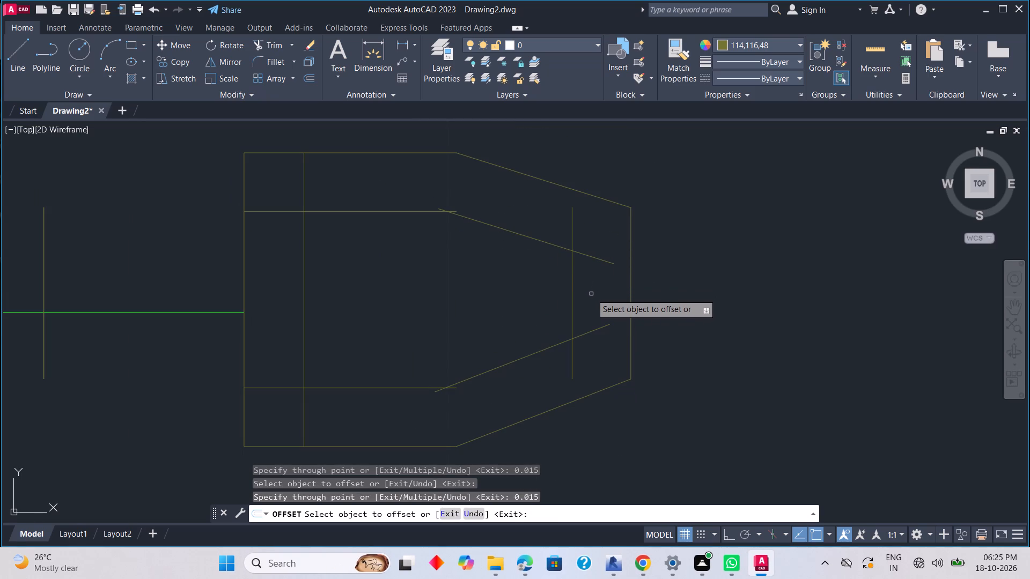
pyautogui.scroll(-7, 591, 294)
pyautogui.scroll(6, 592, 300)
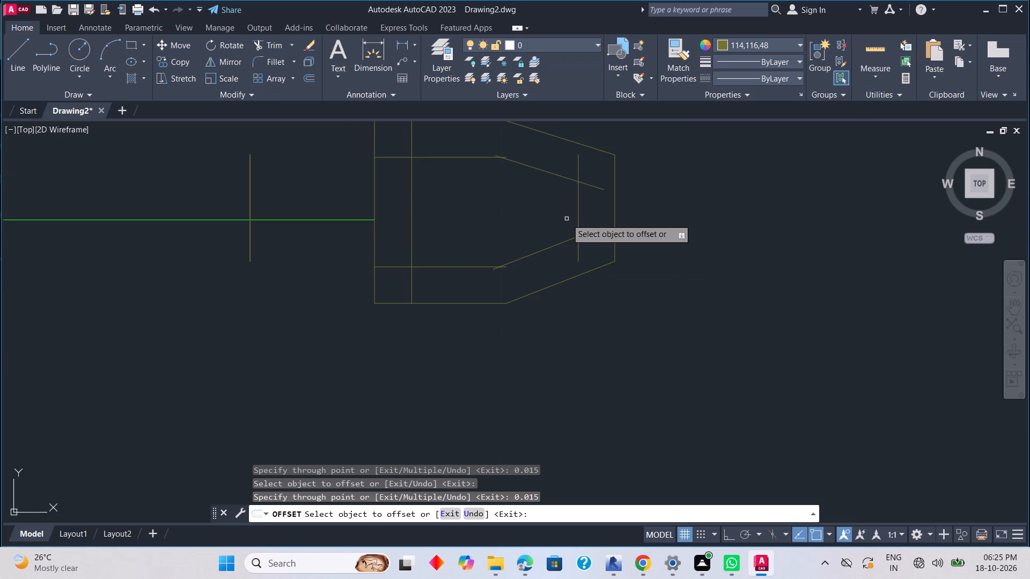
pyautogui.moveTo(591, 242); pyautogui.dragTo(616, 293, button='middle')
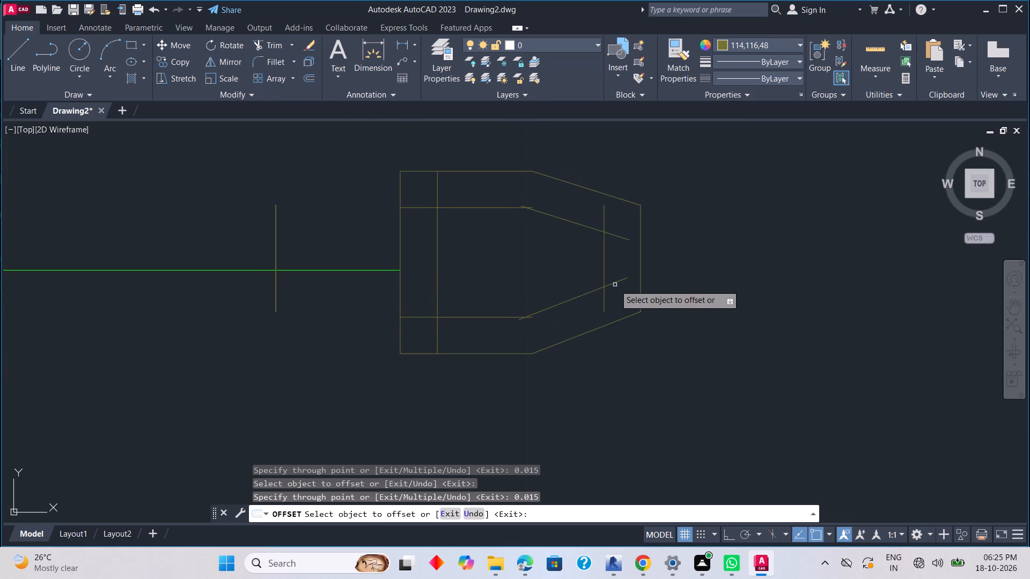
pyautogui.press('Escape')
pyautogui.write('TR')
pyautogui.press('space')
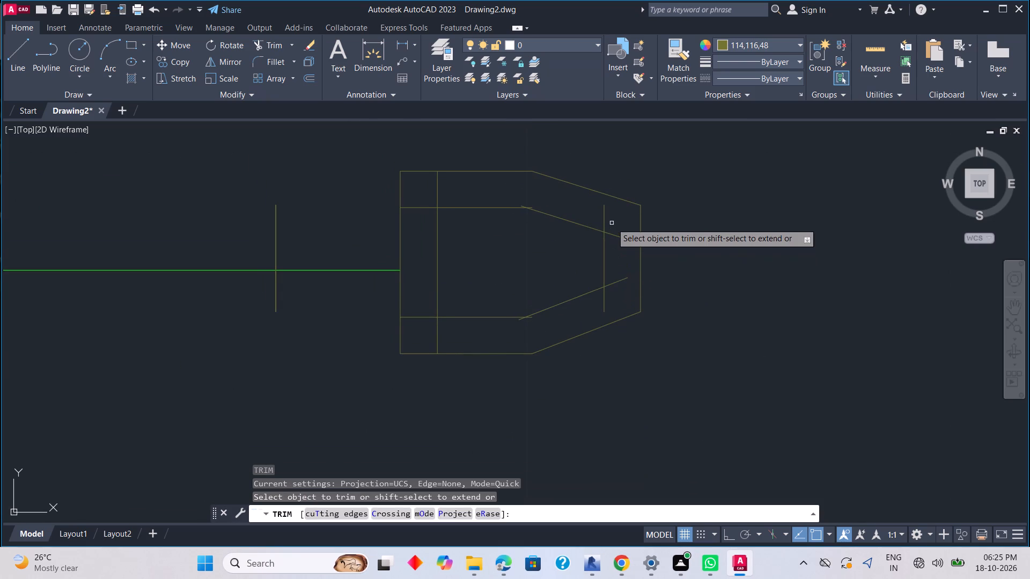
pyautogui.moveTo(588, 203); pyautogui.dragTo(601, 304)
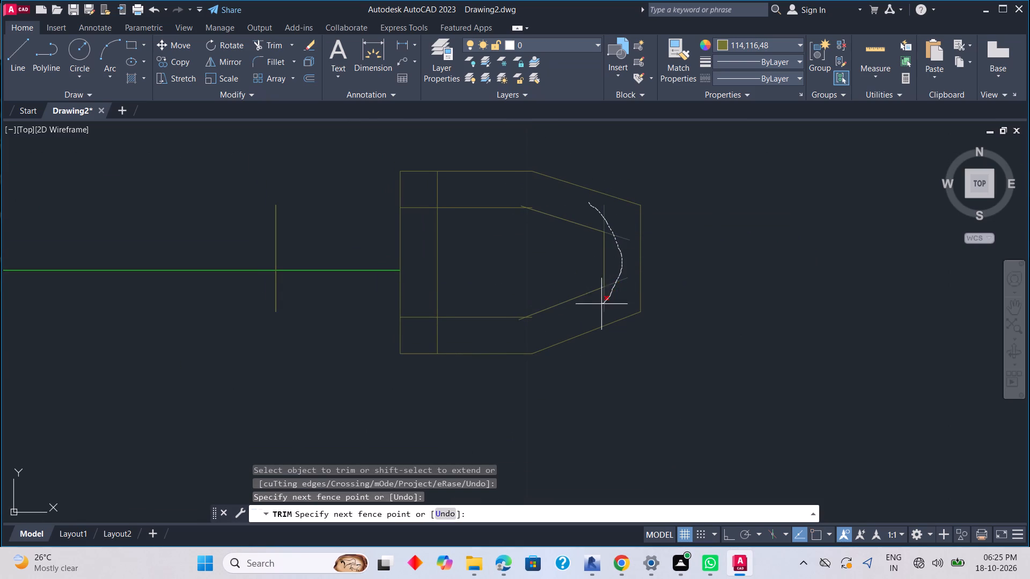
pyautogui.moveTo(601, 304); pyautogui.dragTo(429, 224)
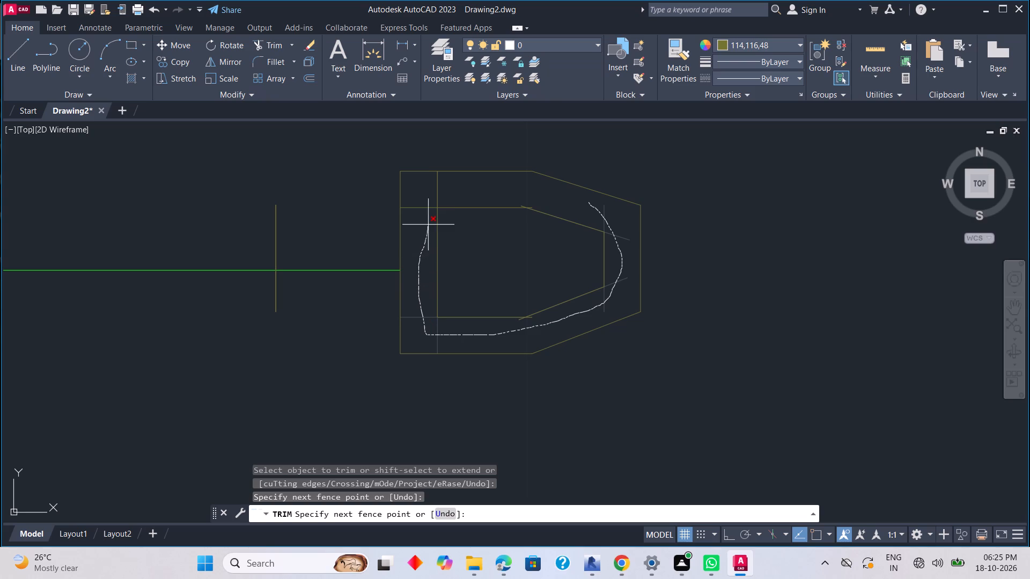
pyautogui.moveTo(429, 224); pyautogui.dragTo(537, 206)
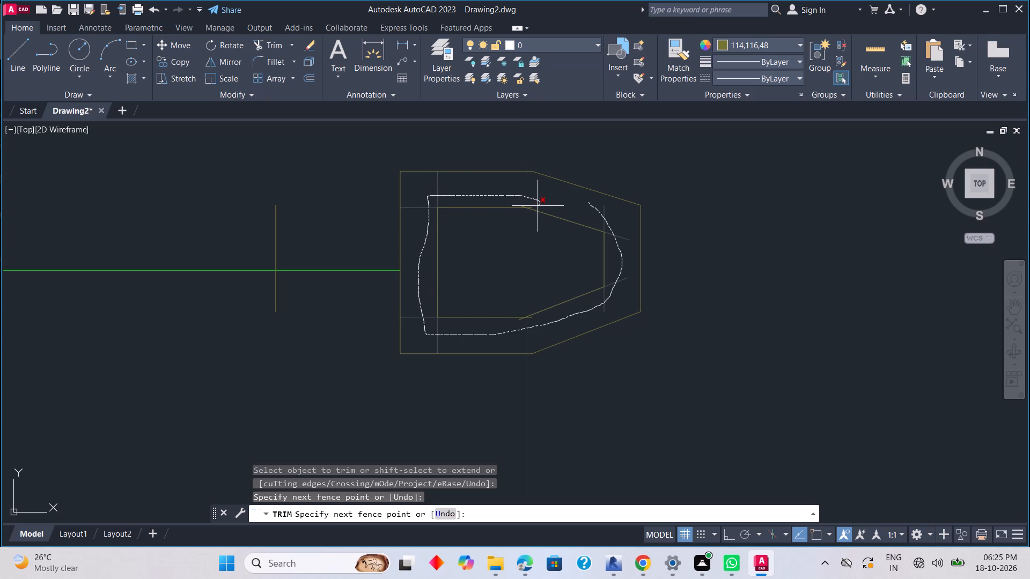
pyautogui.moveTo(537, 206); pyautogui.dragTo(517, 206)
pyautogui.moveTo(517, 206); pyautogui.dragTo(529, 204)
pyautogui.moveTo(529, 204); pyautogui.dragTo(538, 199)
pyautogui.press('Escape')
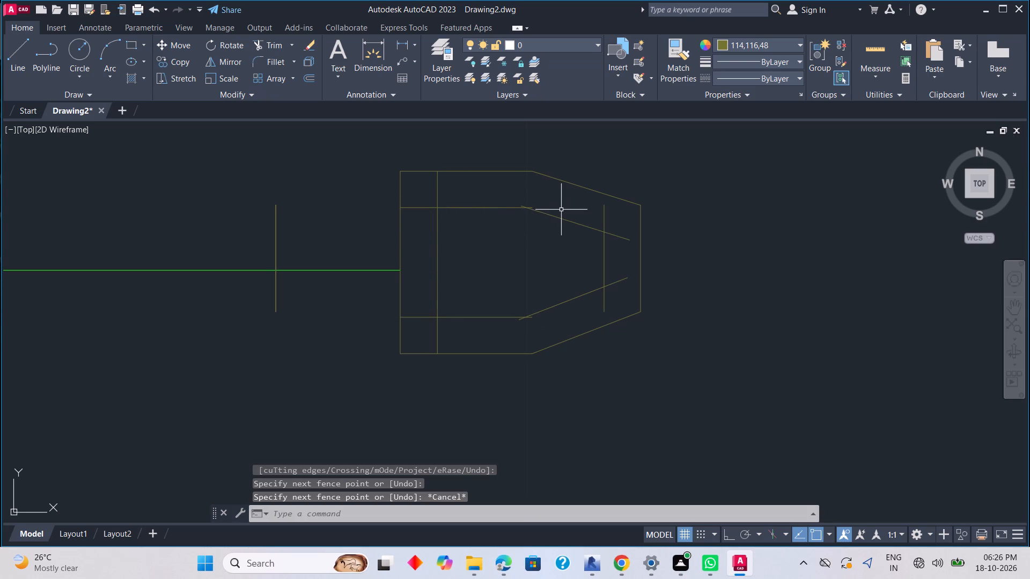
# Trim the overhanging line ends so the connector symbol's inner offset lines form a closed tapered outline.
pyautogui.write('TR')
pyautogui.press('space')
pyautogui.moveTo(585, 207); pyautogui.dragTo(639, 240)
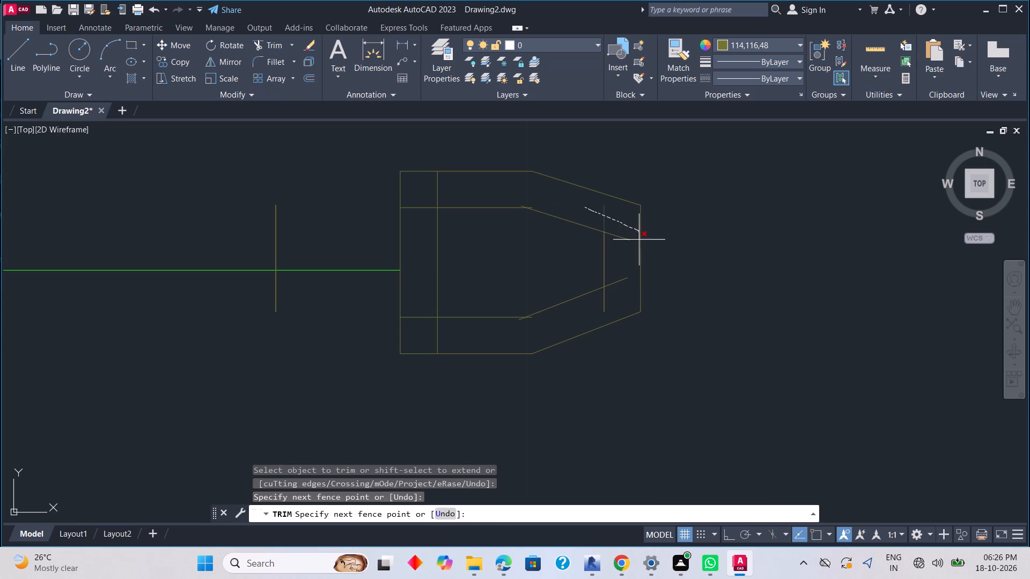
pyautogui.moveTo(639, 240); pyautogui.dragTo(582, 313)
pyautogui.moveTo(582, 313); pyautogui.dragTo(417, 204)
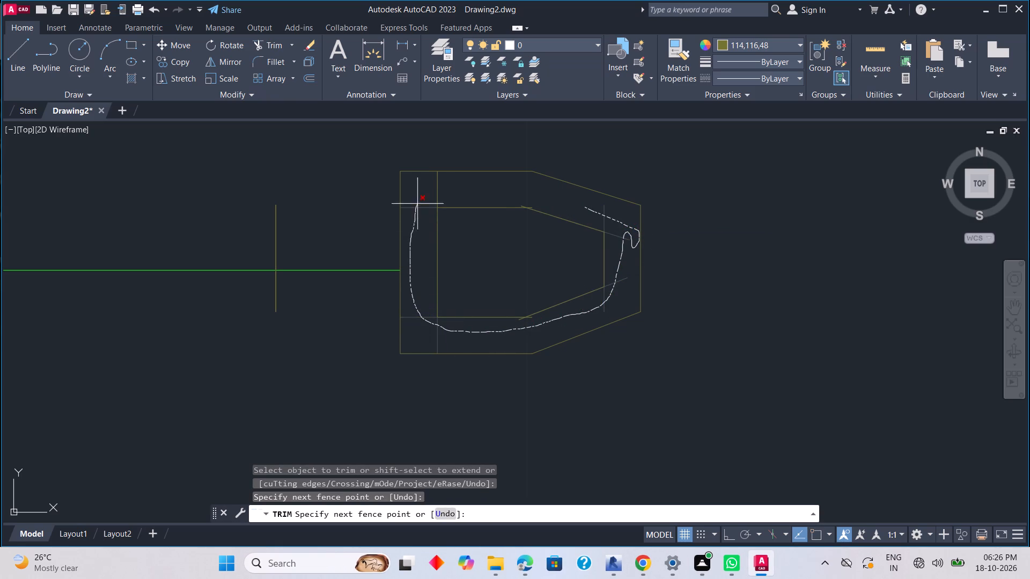
pyautogui.moveTo(417, 204); pyautogui.dragTo(482, 191)
pyautogui.scroll(2, 525, 200)
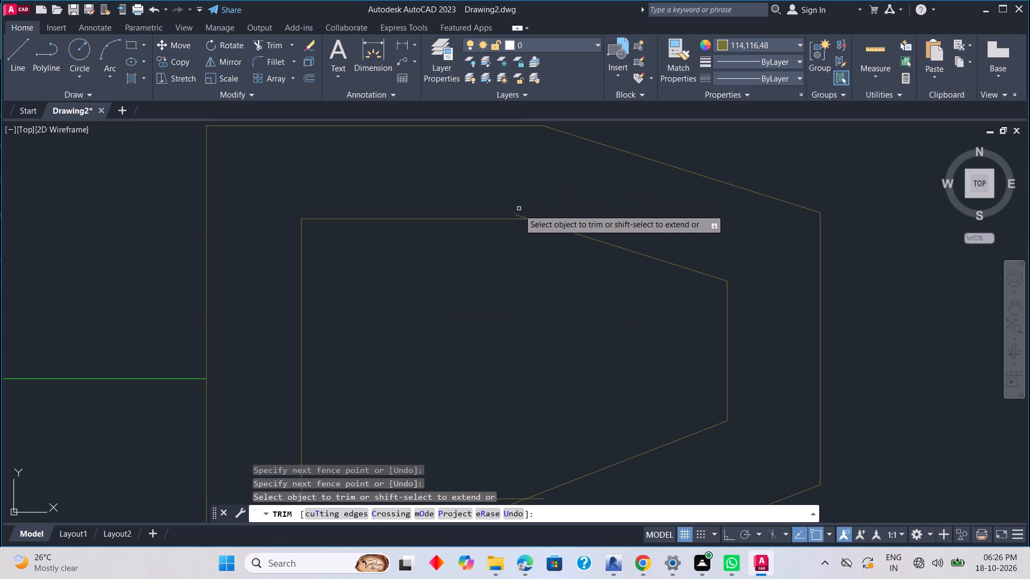
pyautogui.click(518, 214)
pyautogui.click(541, 218)
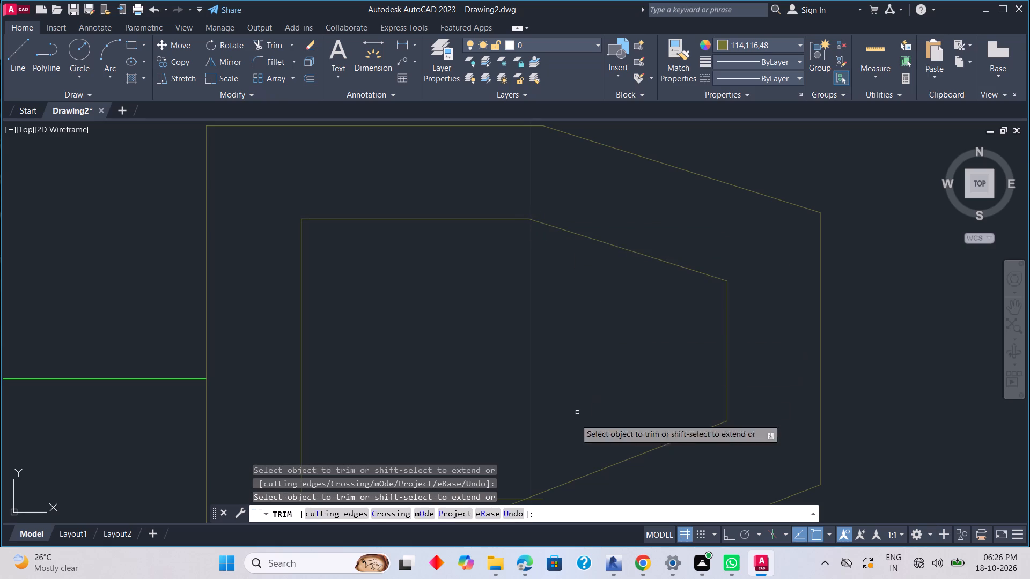
pyautogui.moveTo(556, 485); pyautogui.dragTo(575, 318, button='middle')
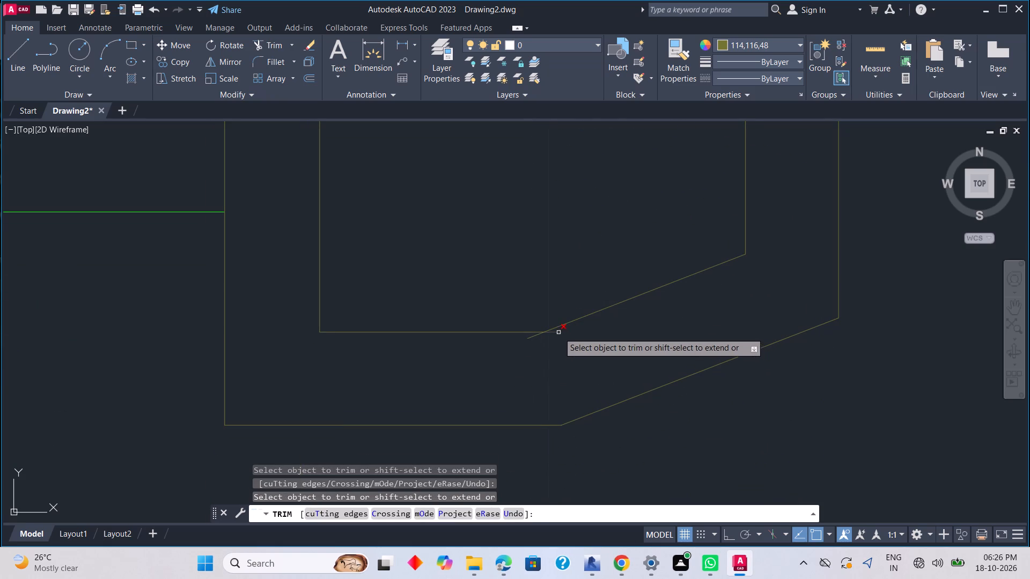
pyautogui.moveTo(558, 332); pyautogui.dragTo(552, 336)
pyautogui.click(532, 338)
pyautogui.scroll(-5, 563, 342)
pyautogui.scroll(-3, 633, 361)
pyautogui.press('Escape')
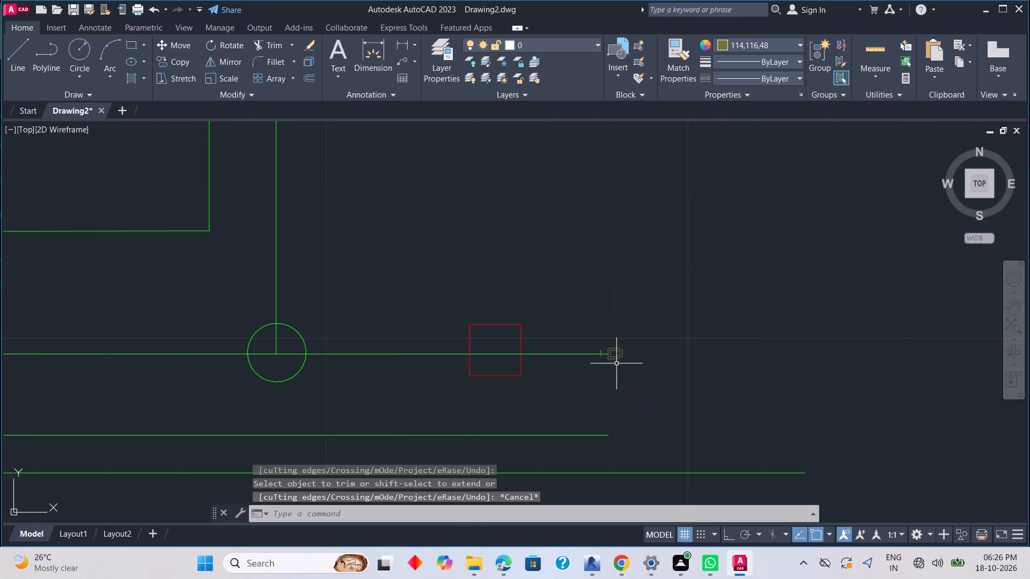
# Delete the two leftover overlapping vertical lines crossing the green wire beside the connector symbol.
pyautogui.scroll(4, 616, 364)
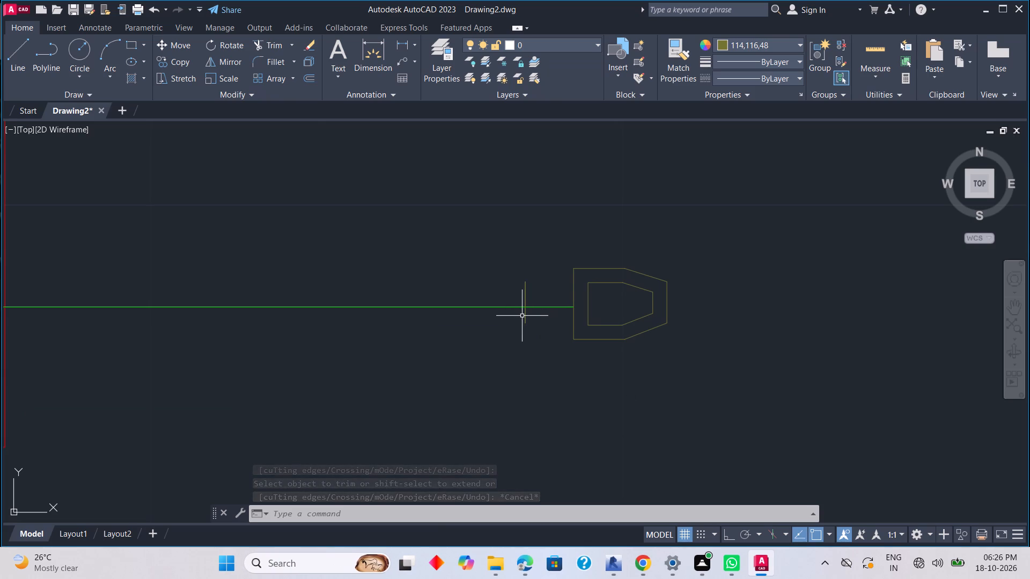
pyautogui.click(525, 315)
pyautogui.press('Delete')
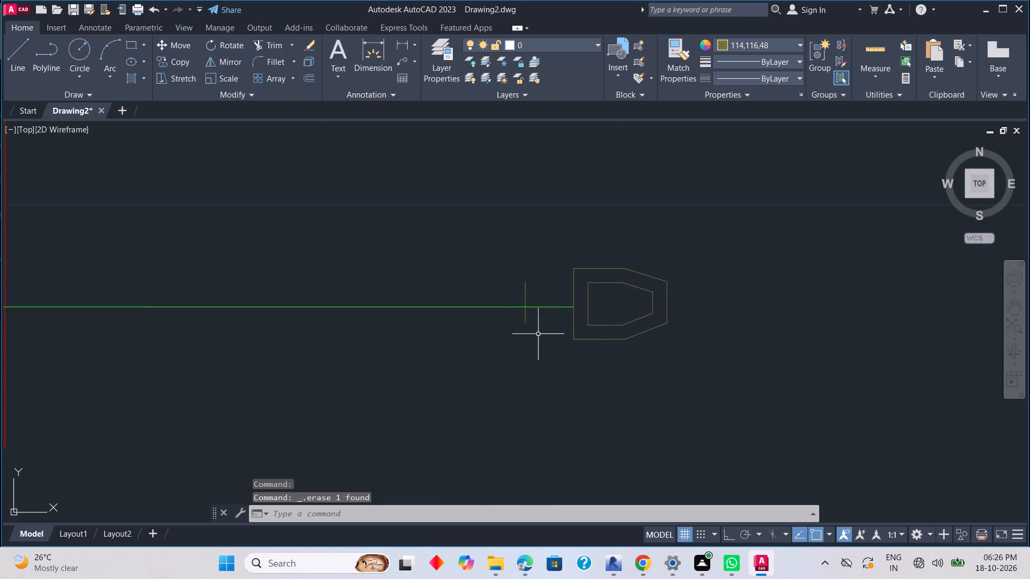
pyautogui.click(527, 318)
pyautogui.press('Delete')
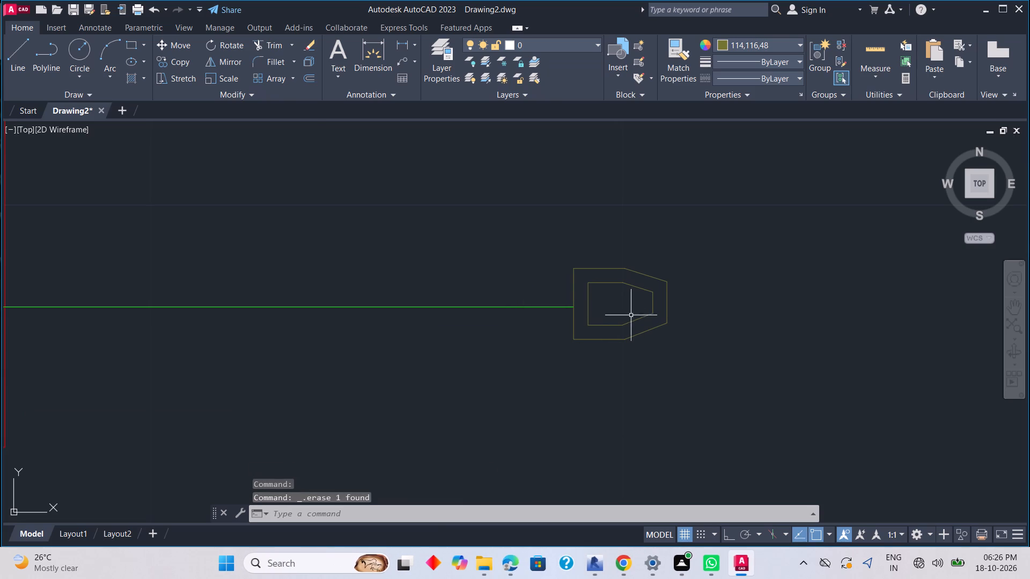
# Set the solid hatch colour to 114,116,48.
pyautogui.write('H')
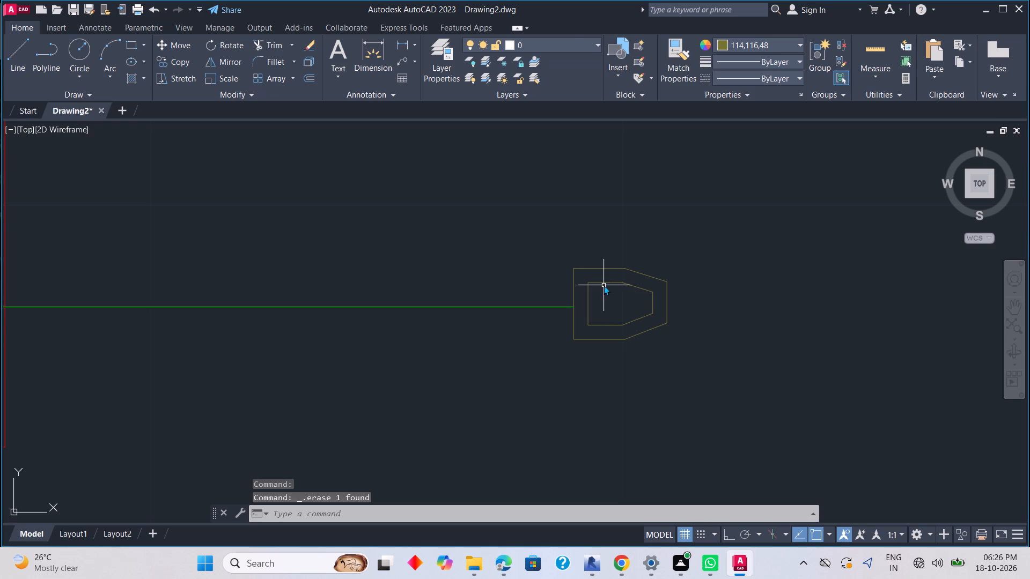
pyautogui.press('space')
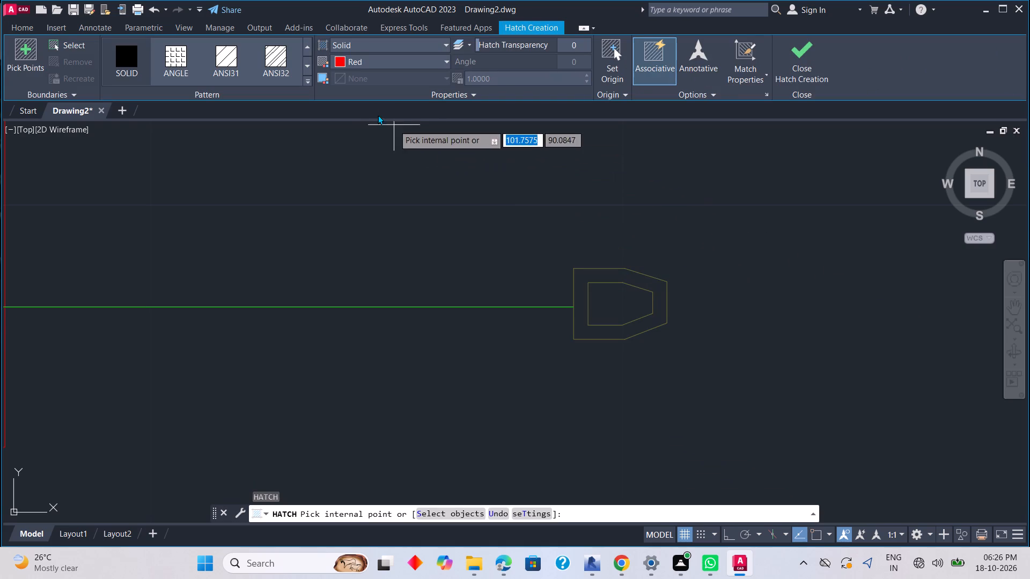
pyautogui.click(418, 57)
pyautogui.click(444, 116)
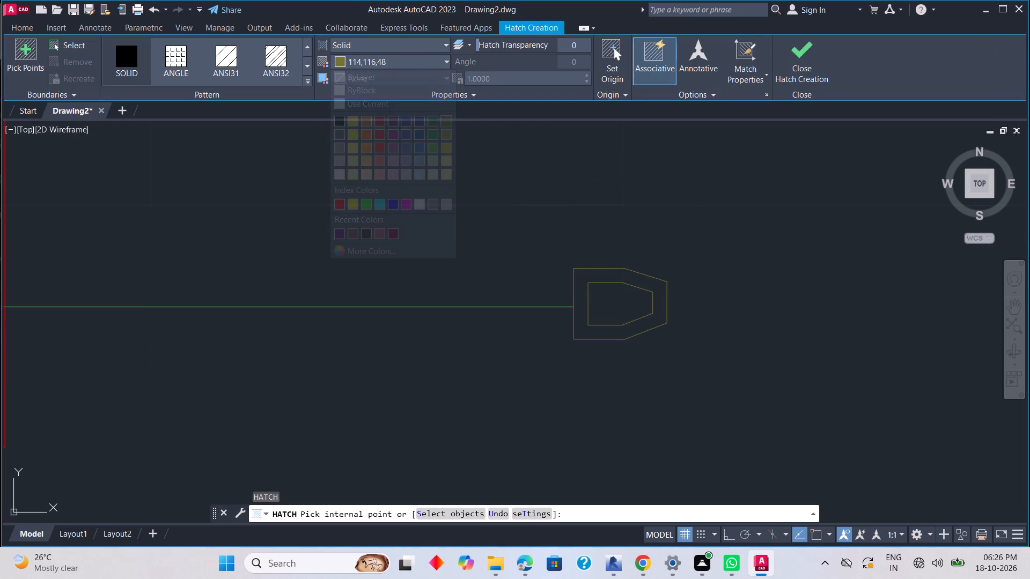
pyautogui.scroll(2, 621, 279)
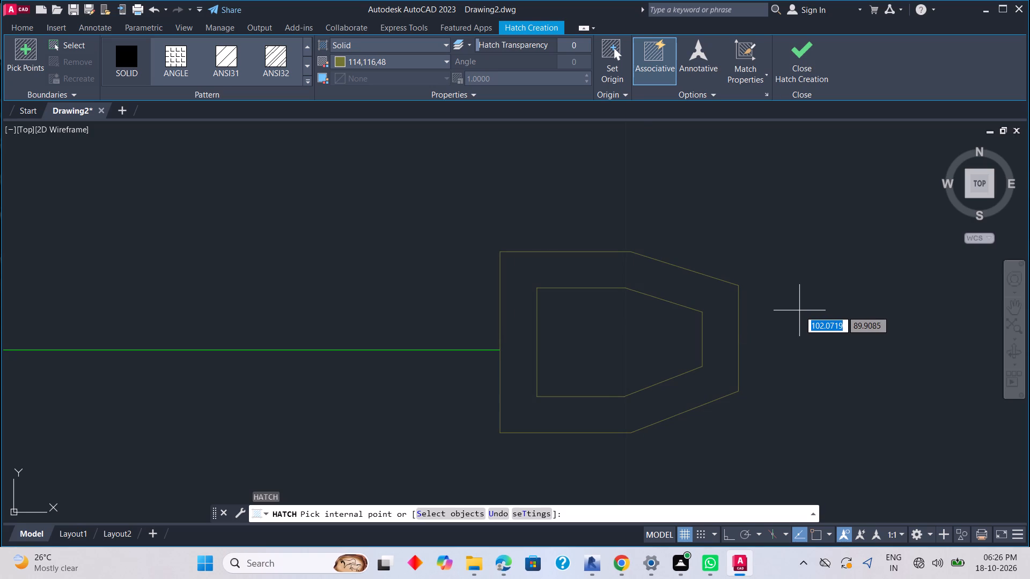
pyautogui.press('Escape')
# Draw a short line about 0.015 long joining the upper nose corners of the connector's outer and inner outlines.
pyautogui.press('l')
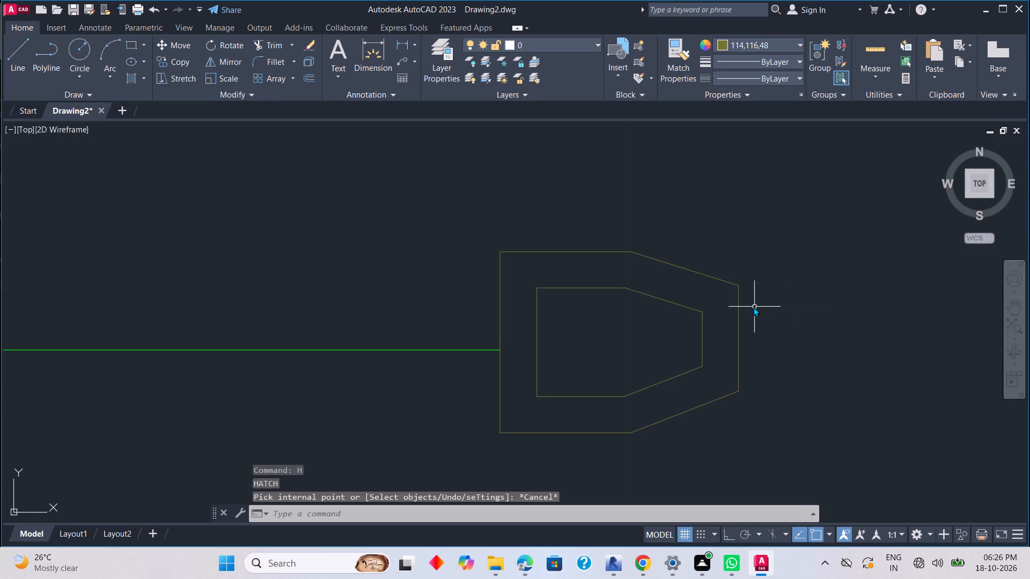
pyautogui.press('space')
pyautogui.click(628, 254)
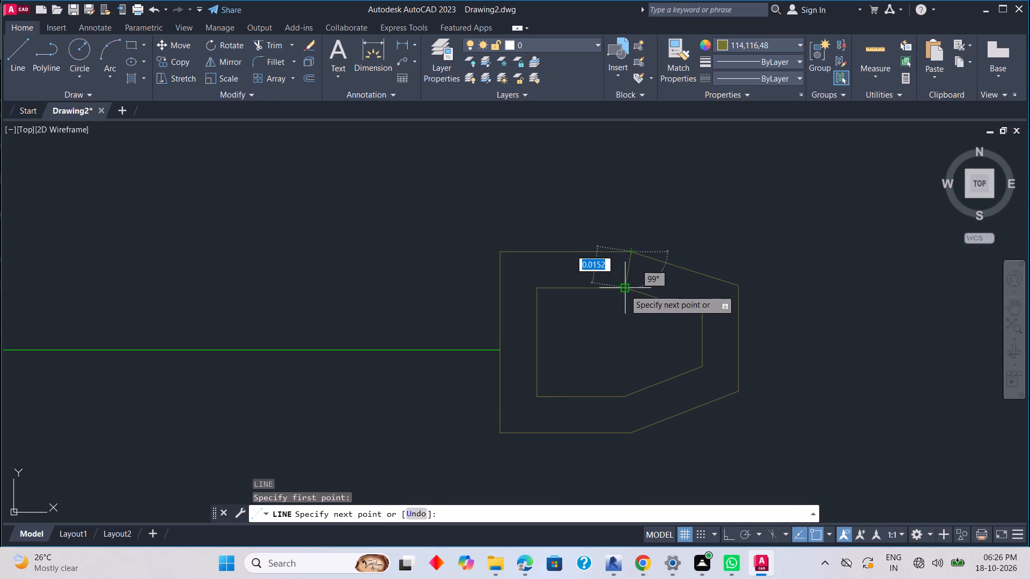
pyautogui.click(624, 289)
pyautogui.press('Escape')
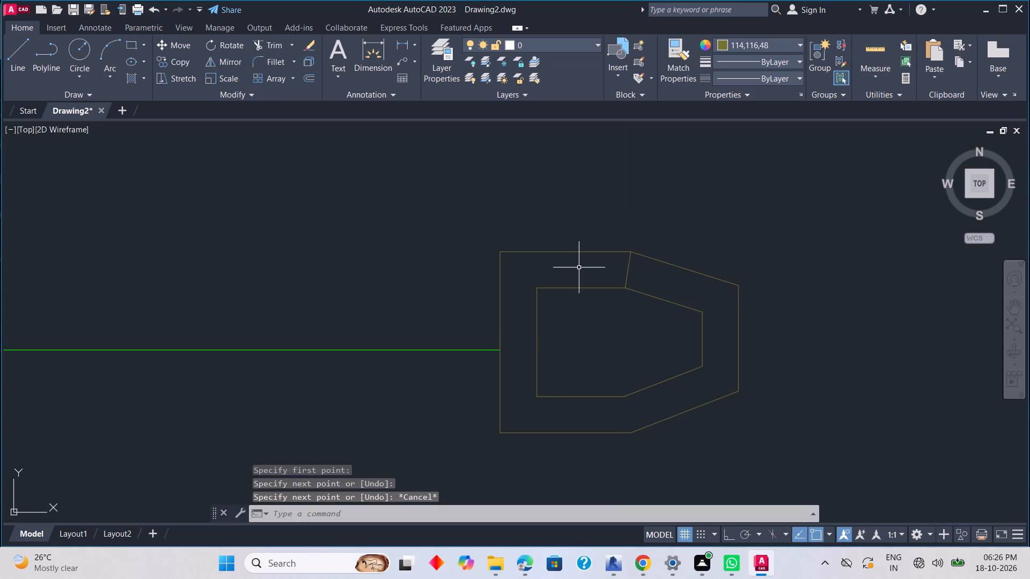
# Fill the band between the connector's outer and inner outlines with a solid hatch in colour 114,116,48.
pyautogui.write('H')
pyautogui.press('space')
pyautogui.click(576, 271)
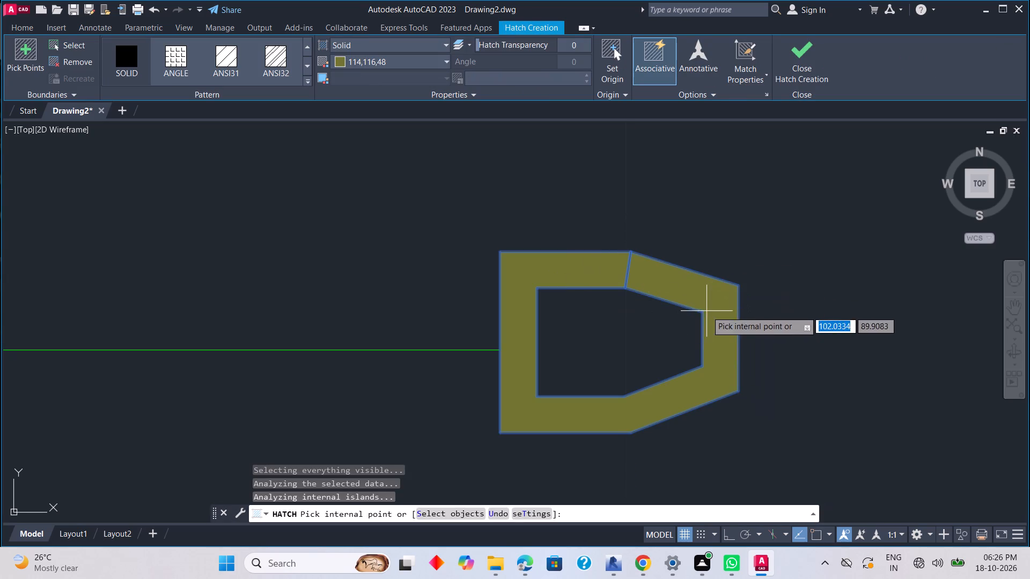
pyautogui.click(793, 281)
pyautogui.press('Escape')
pyautogui.press('Escape')
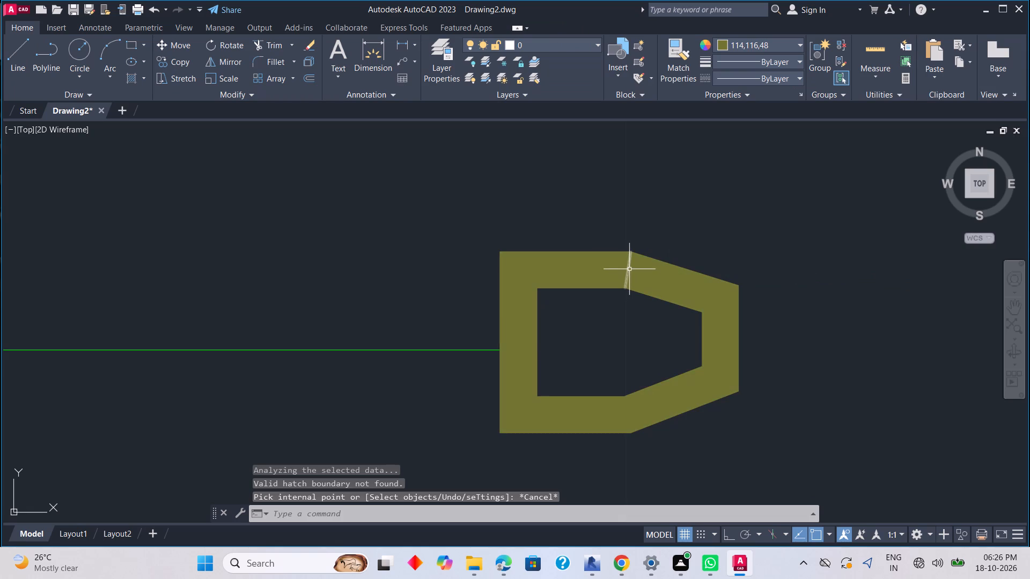
# Trim away the short joining line across the connector's filled band.
pyautogui.press('t')
pyautogui.write('R')
pyautogui.press('space')
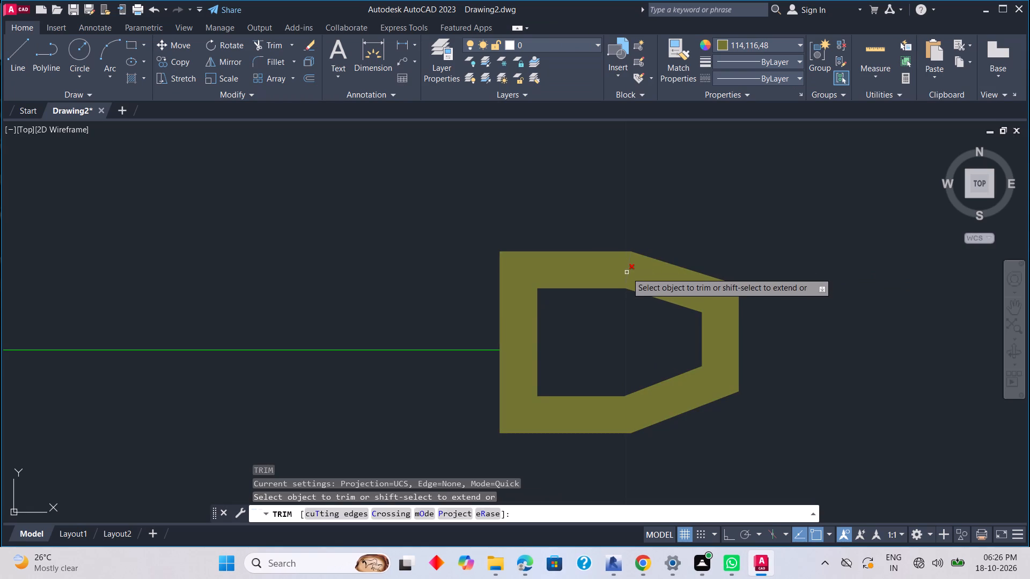
pyautogui.click(627, 272)
pyautogui.press('Escape')
# Move the filled connector symbol from the end of the X wire to the end of the I wire.
pyautogui.scroll(-7, 748, 332)
pyautogui.middleClick(755, 359)
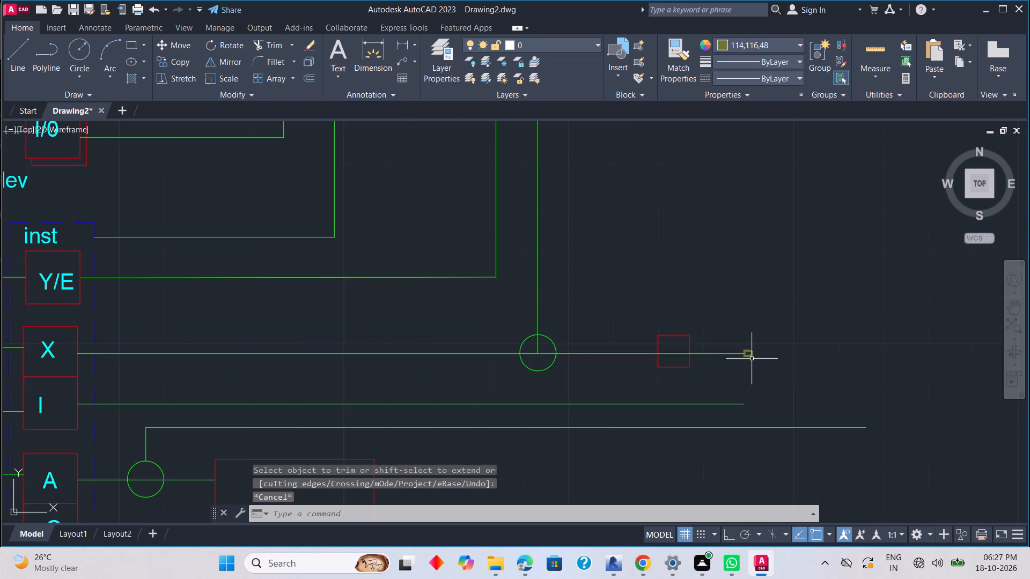
pyautogui.scroll(2, 753, 359)
pyautogui.moveTo(712, 314); pyautogui.dragTo(726, 328)
pyautogui.click(761, 363)
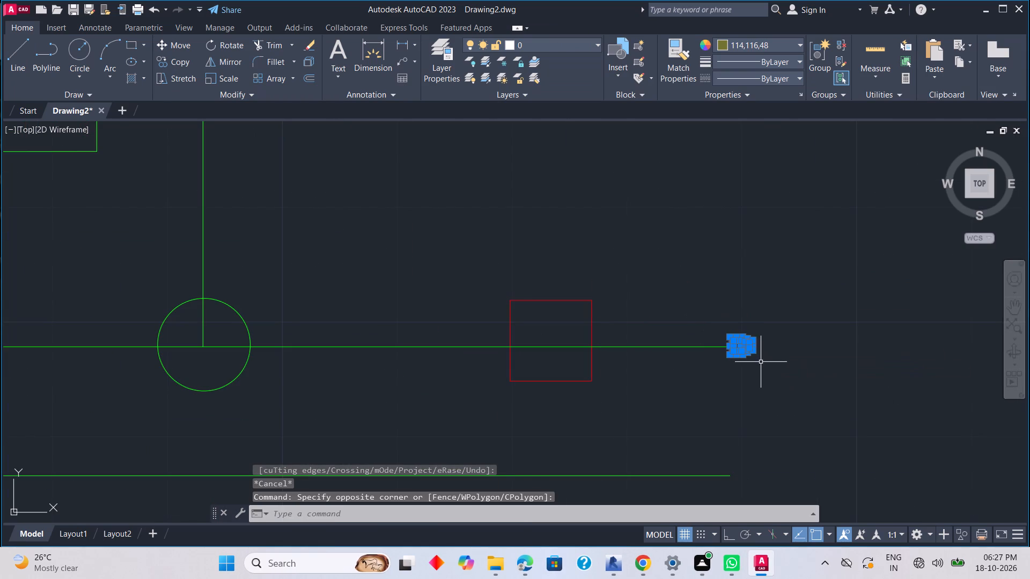
pyautogui.rightClick(764, 369)
pyautogui.click(808, 142)
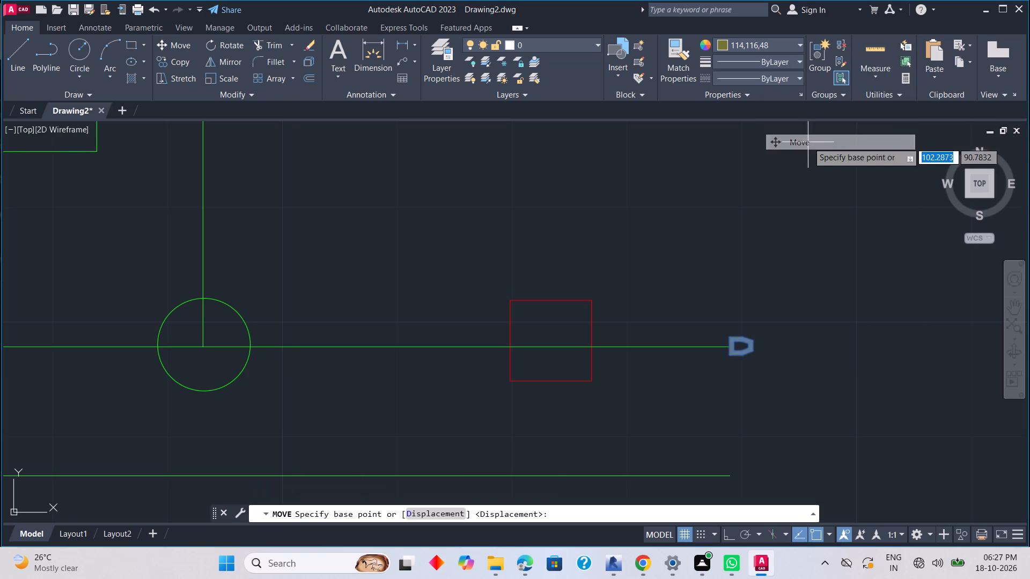
pyautogui.click(731, 345)
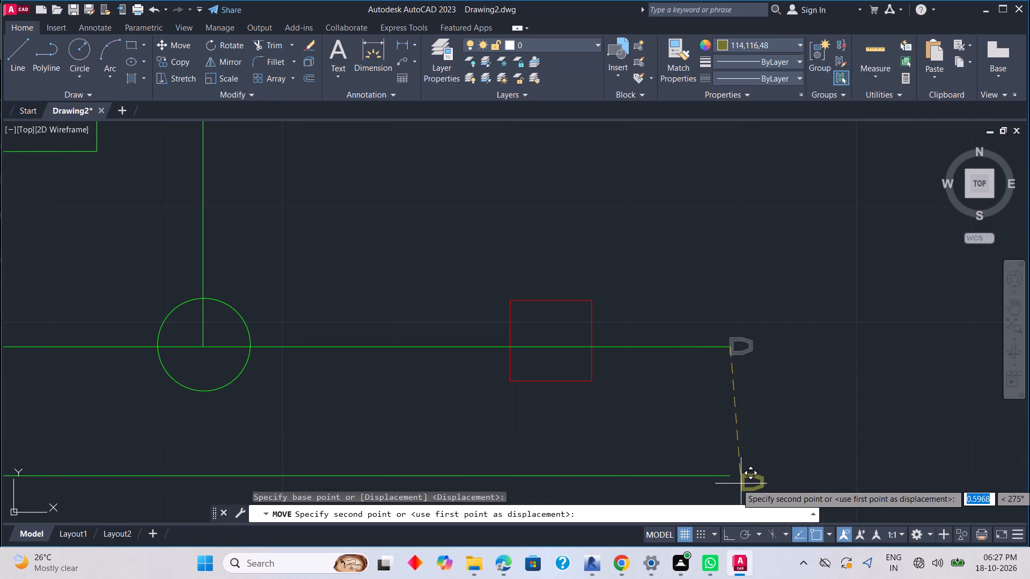
pyautogui.click(734, 477)
pyautogui.press('Escape')
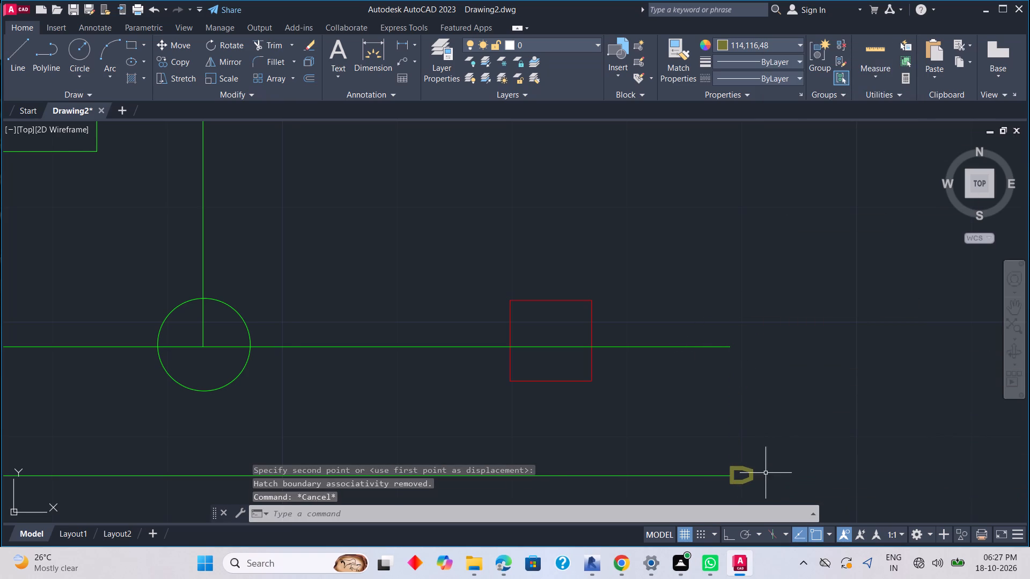
# Copy the filled connector symbol from the end of the I wire to the end of the X wire.
pyautogui.moveTo(781, 490); pyautogui.dragTo(761, 482)
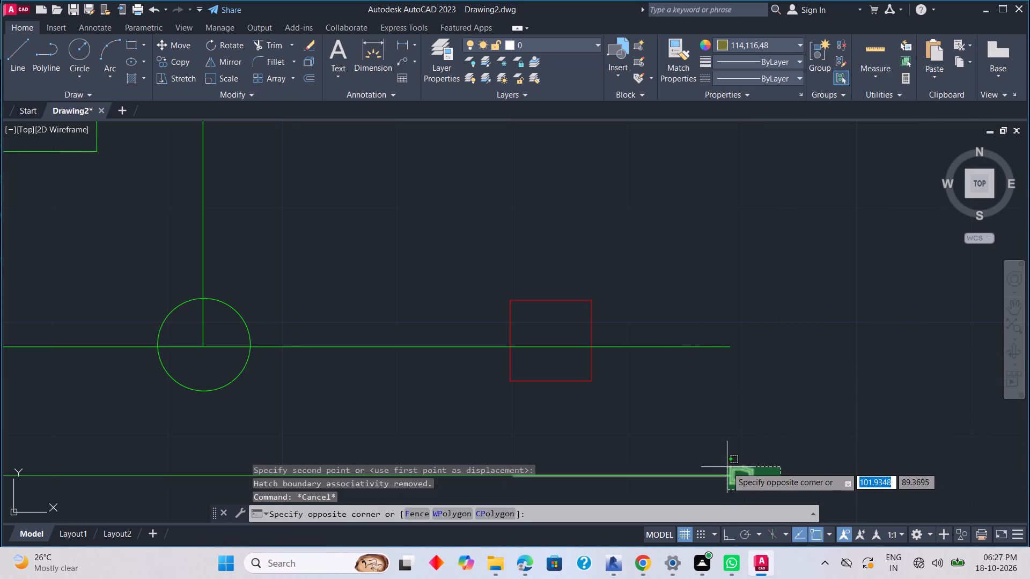
pyautogui.click(727, 467)
pyautogui.press('Escape')
pyautogui.moveTo(727, 456); pyautogui.dragTo(733, 472)
pyautogui.click(757, 488)
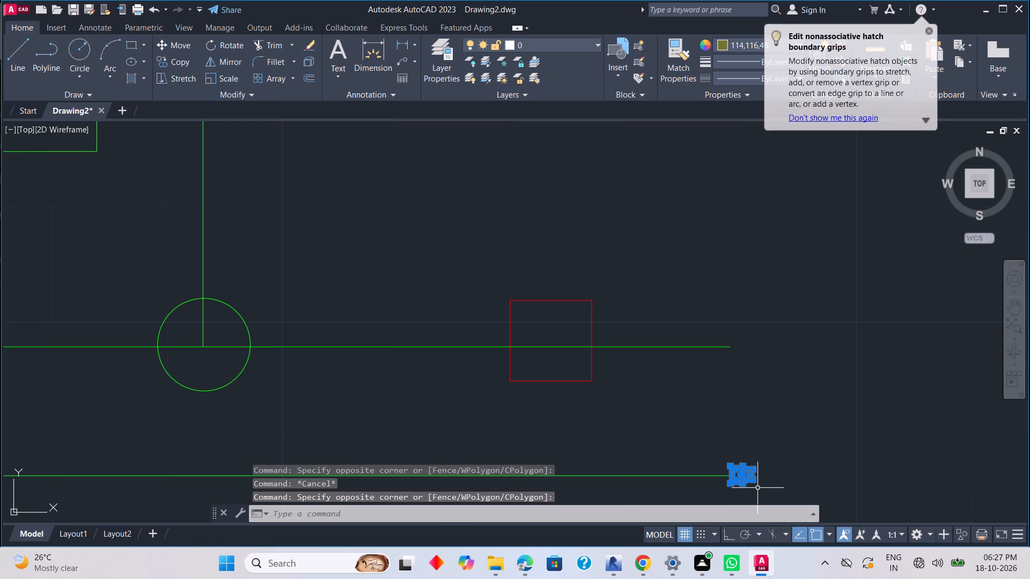
pyautogui.rightClick(768, 480)
pyautogui.click(777, 264)
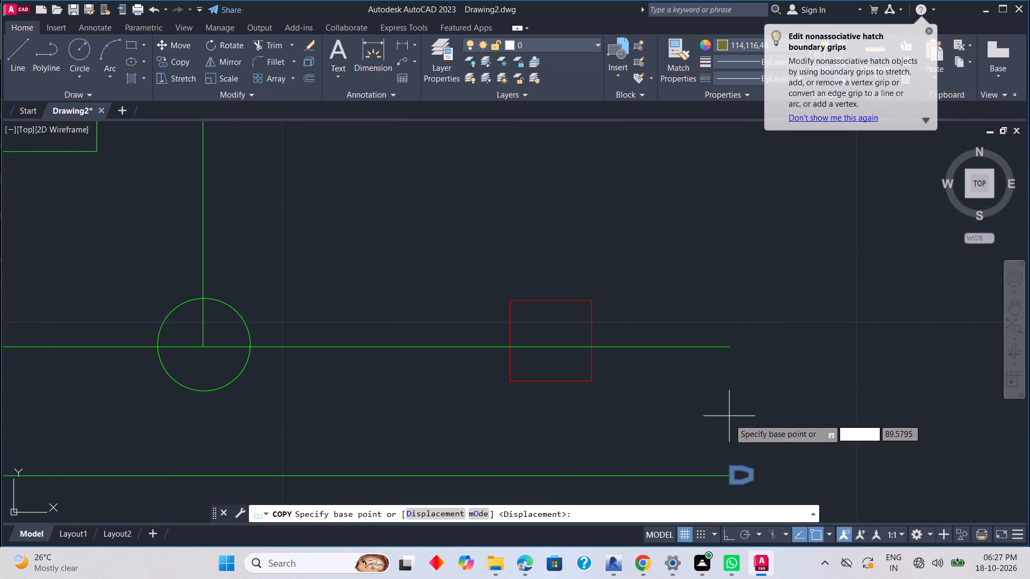
pyautogui.moveTo(727, 477); pyautogui.dragTo(727, 469)
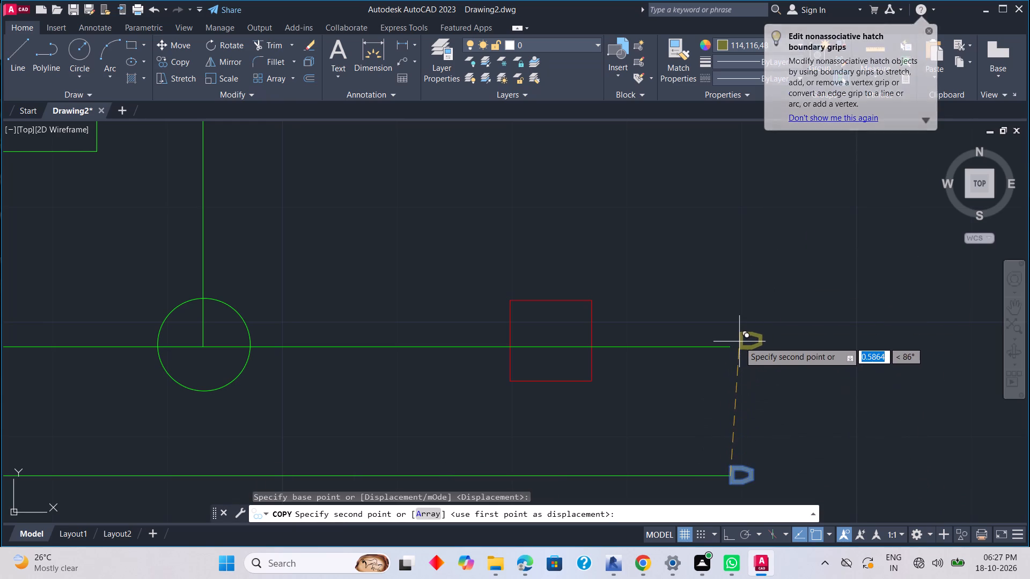
pyautogui.click(733, 346)
pyautogui.press('Escape')
# Review the connectors on the X and I wires and the layout of the whole wiring diagram.
pyautogui.scroll(-4, 763, 381)
pyautogui.moveTo(778, 401); pyautogui.dragTo(778, 399, button='middle')
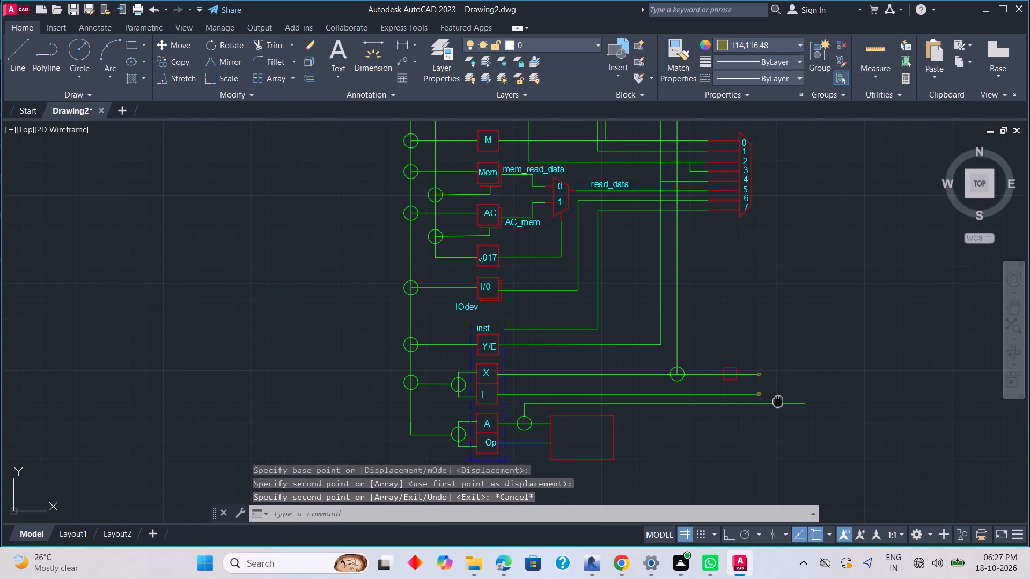
pyautogui.moveTo(778, 399); pyautogui.dragTo(730, 316, button='middle')
pyautogui.scroll(2, 724, 311)
pyautogui.scroll(-2, 680, 289)
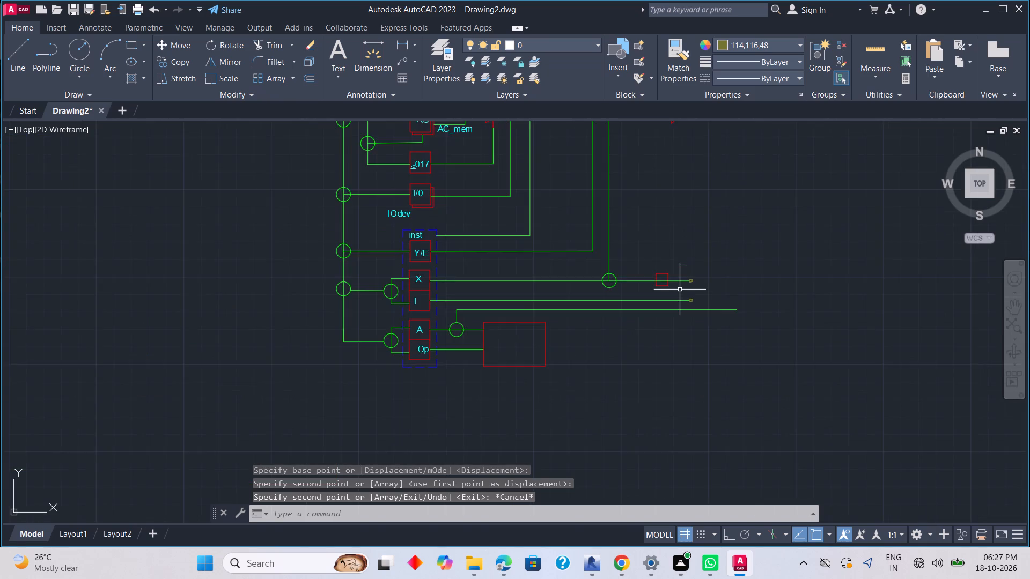
pyautogui.scroll(-3, 680, 289)
pyautogui.scroll(1, 670, 305)
pyautogui.moveTo(670, 306); pyautogui.dragTo(680, 377, button='middle')
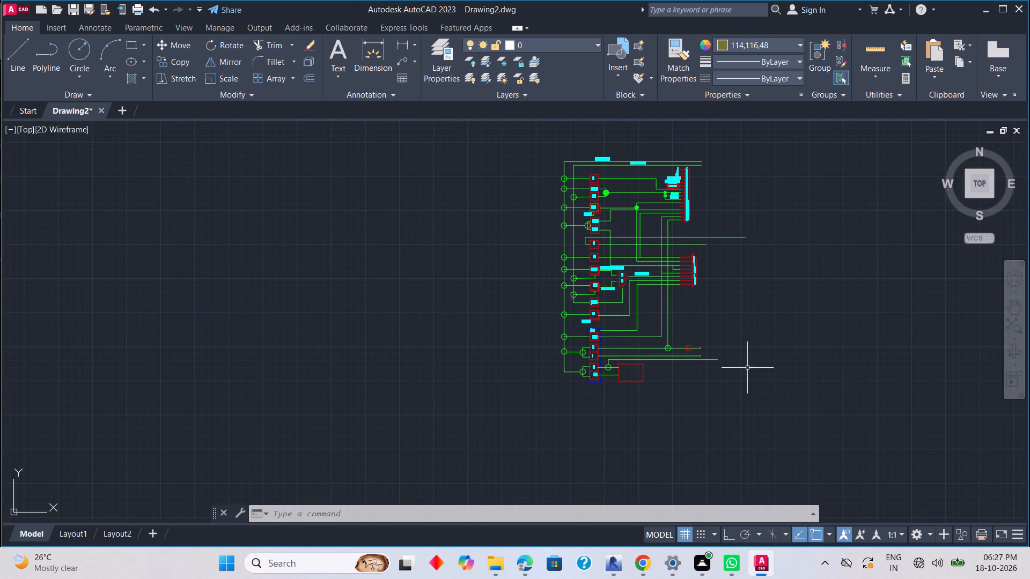
pyautogui.scroll(1, 699, 337)
pyautogui.moveTo(702, 335); pyautogui.dragTo(713, 380, button='middle')
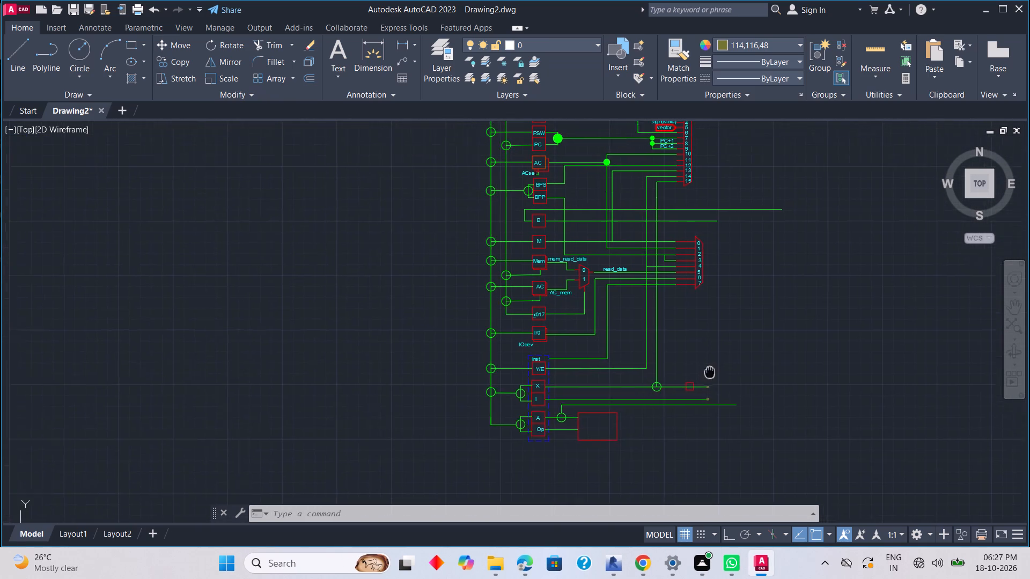
pyautogui.moveTo(713, 380); pyautogui.dragTo(728, 399, button='middle')
pyautogui.moveTo(760, 395); pyautogui.dragTo(760, 403, button='middle')
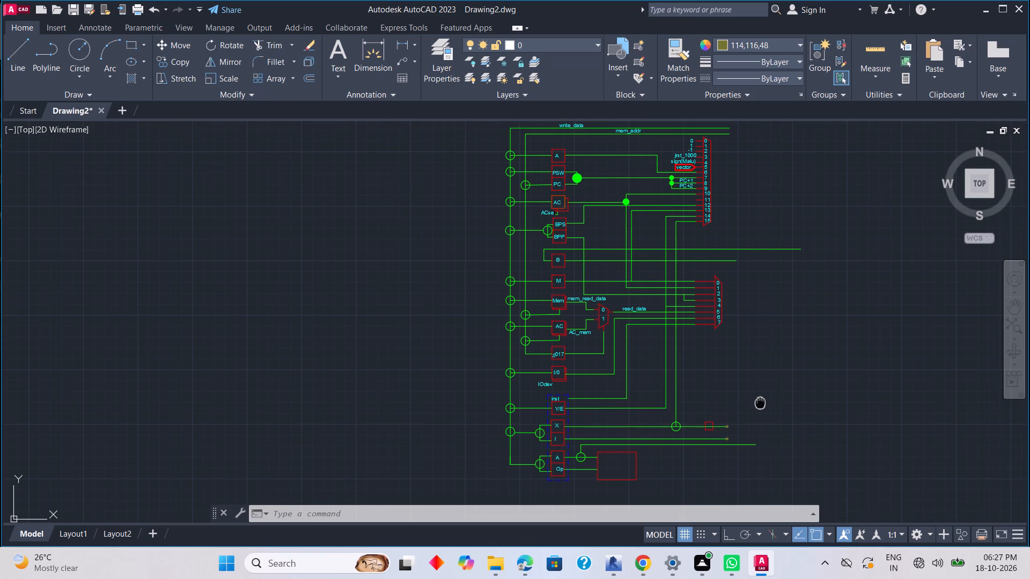
pyautogui.moveTo(760, 403); pyautogui.dragTo(761, 404, button='middle')
pyautogui.middleClick(760, 398)
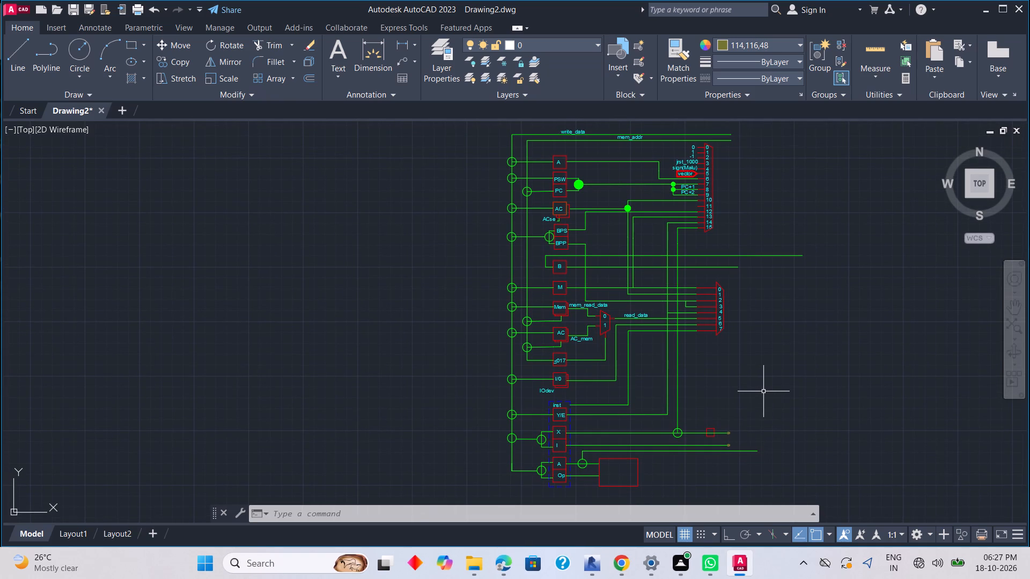
# Trim away the piece of the X wire inside the small red box near its end.
pyautogui.press('t')
pyautogui.press('r')
pyautogui.press('space')
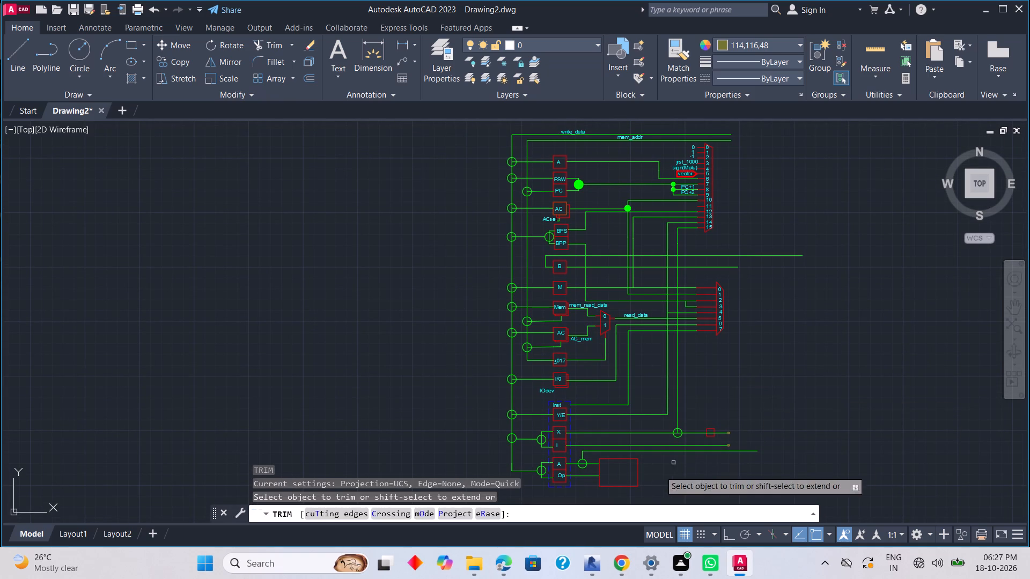
pyautogui.scroll(3, 709, 436)
pyautogui.click(710, 425)
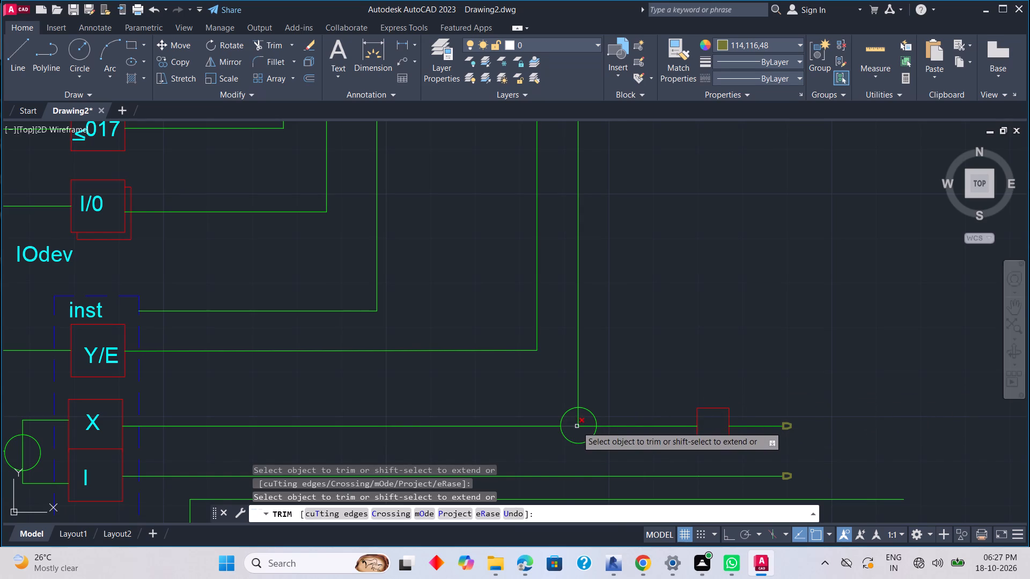
# Trim away the wire pieces inside the junction circle where the vertical wire meets the X wire.
pyautogui.scroll(-3, 780, 376)
pyautogui.scroll(2, 734, 389)
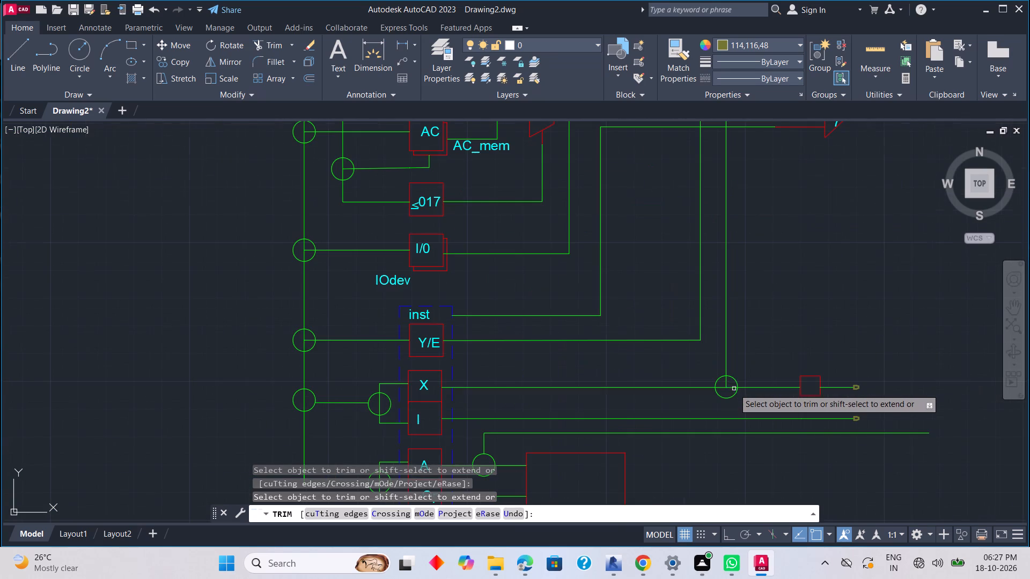
pyautogui.click(729, 387)
pyautogui.scroll(1, 727, 387)
pyautogui.click(726, 387)
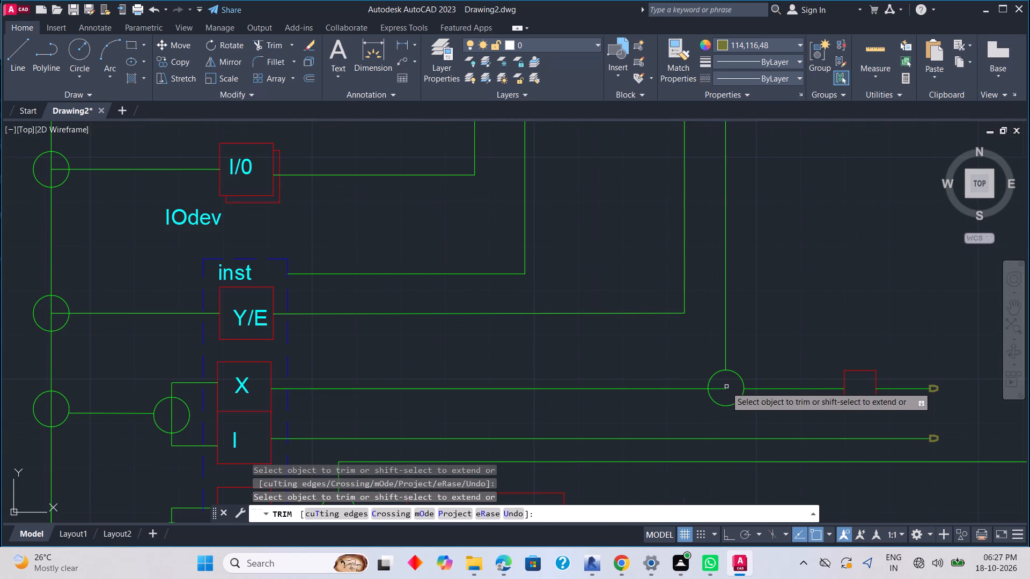
pyautogui.click(723, 389)
pyautogui.scroll(-4, 697, 394)
pyautogui.scroll(3, 595, 397)
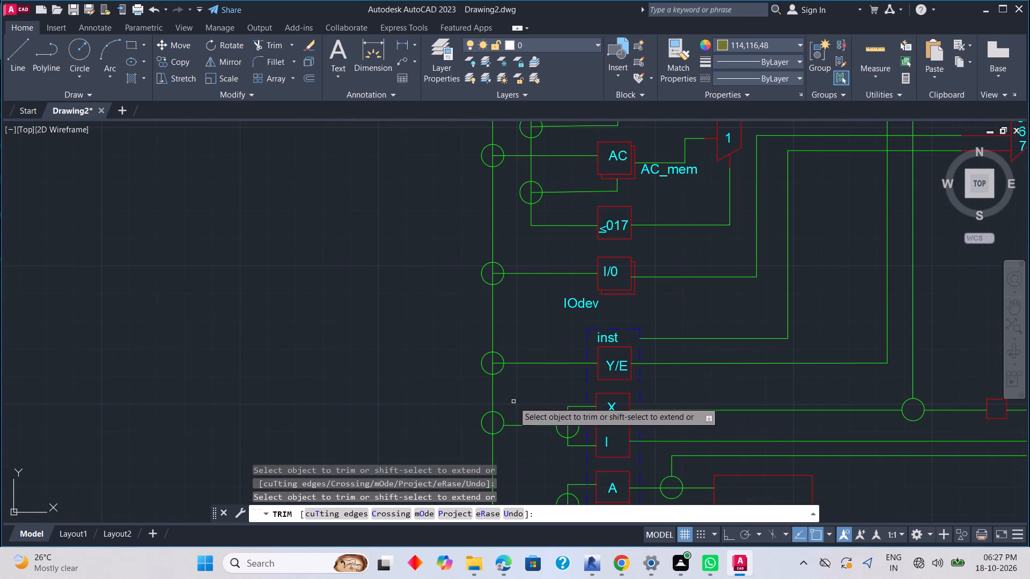
# Trim the lines inside the junction circles feeding the X/I and A/Op blocks and the circle on the lower A block's output.
pyautogui.click(568, 426)
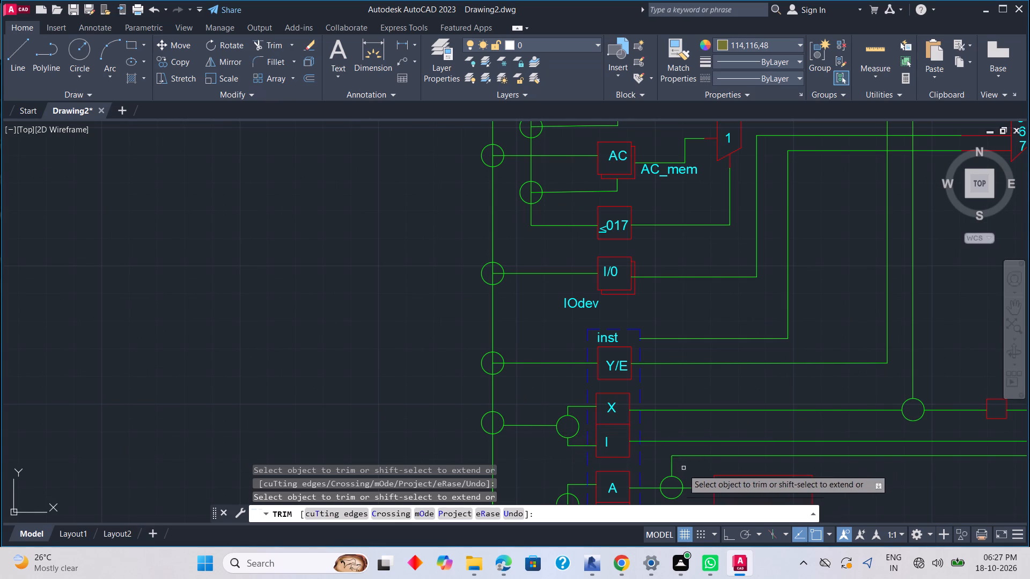
pyautogui.click(669, 488)
pyautogui.moveTo(535, 448); pyautogui.dragTo(553, 389, button='middle')
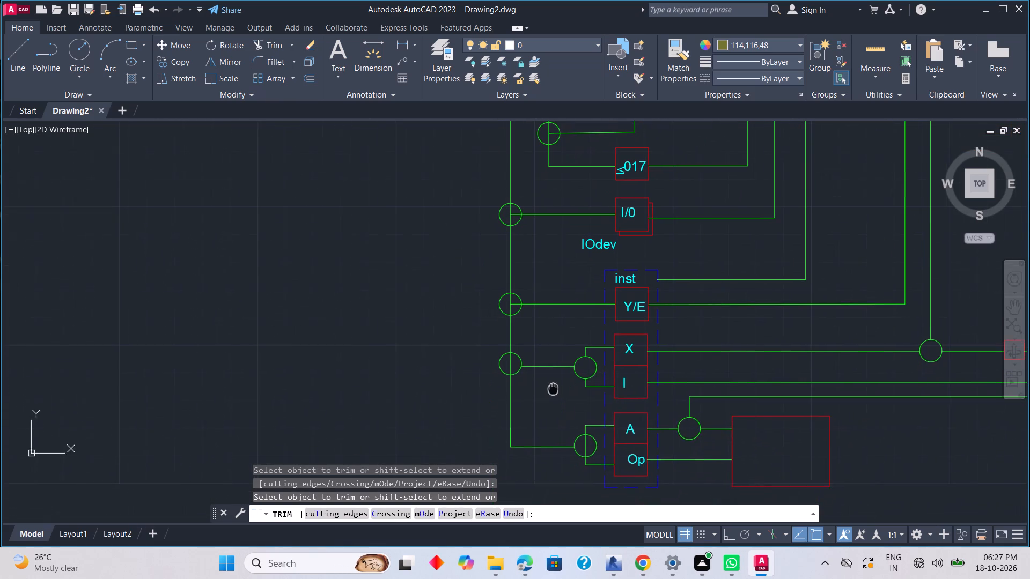
pyautogui.moveTo(553, 389); pyautogui.dragTo(554, 388, button='middle')
pyautogui.click(586, 446)
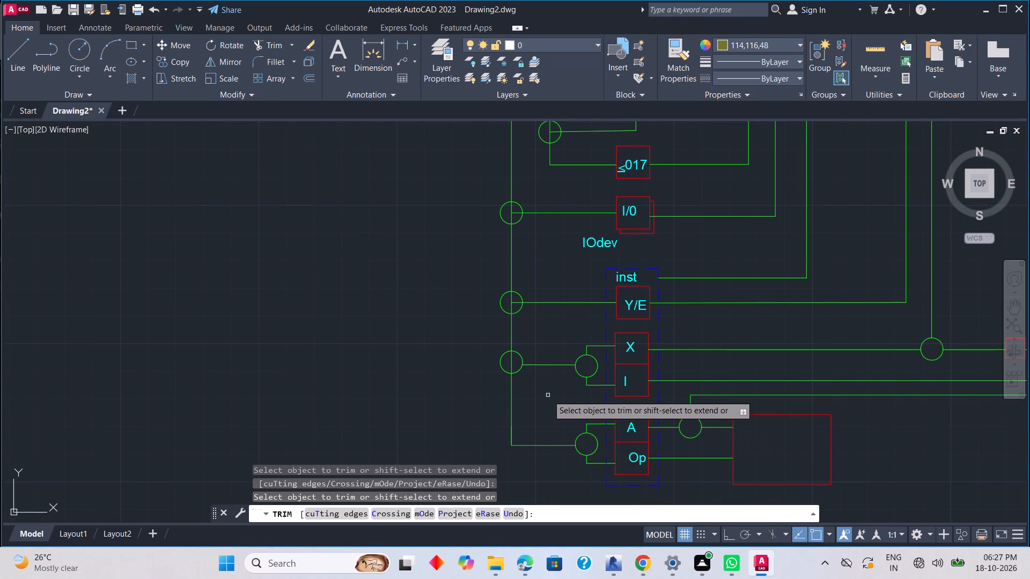
# Trim the wire pieces inside the write_data line's junction circles for the Y/E and I/0 blocks.
pyautogui.moveTo(547, 398); pyautogui.dragTo(547, 482, button='middle')
pyautogui.click(514, 386)
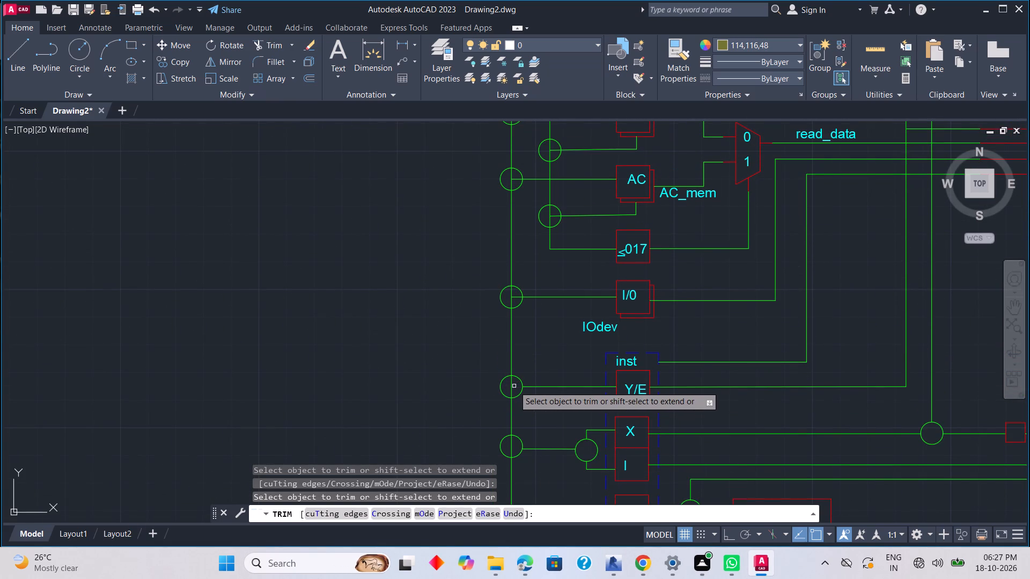
pyautogui.click(513, 386)
pyautogui.click(511, 381)
pyautogui.moveTo(519, 366); pyautogui.dragTo(551, 451, button='middle')
pyautogui.scroll(2, 548, 381)
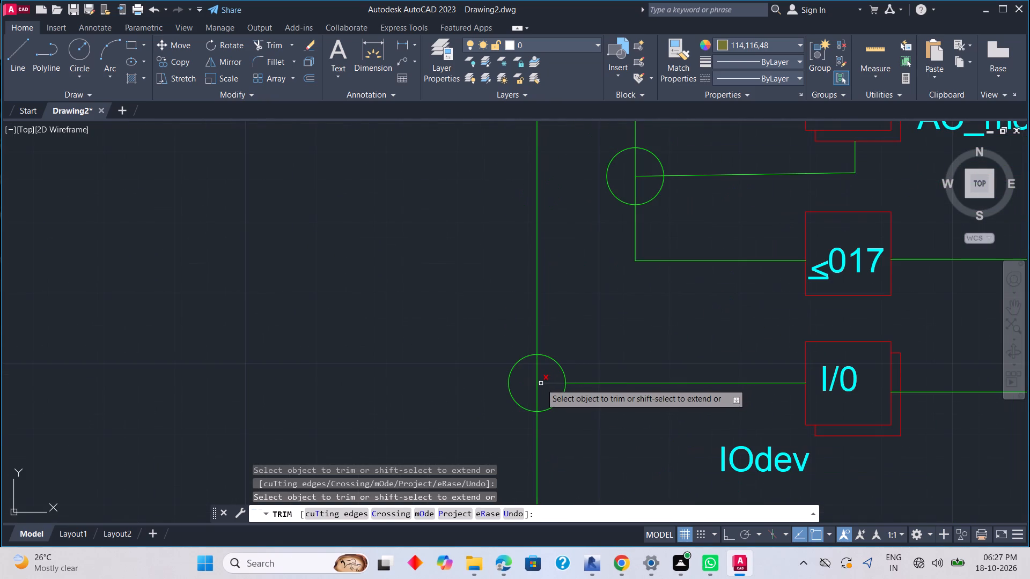
pyautogui.click(538, 384)
pyautogui.click(538, 378)
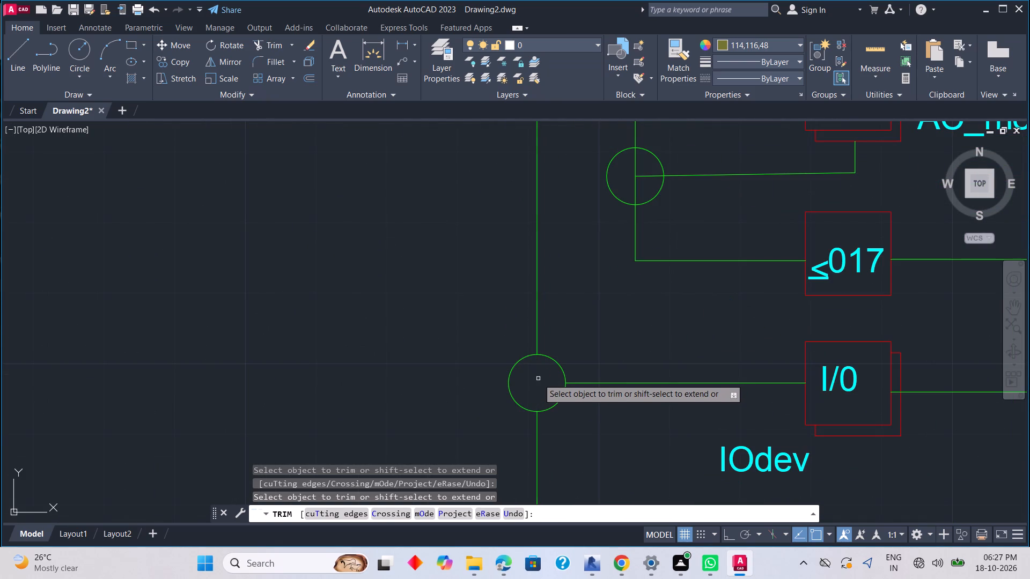
# Trim the wire pieces inside the mem_addr line's two junction circles beside the lower AC and Mem blocks.
pyautogui.moveTo(540, 381); pyautogui.dragTo(530, 447, button='middle')
pyautogui.scroll(-3, 537, 417)
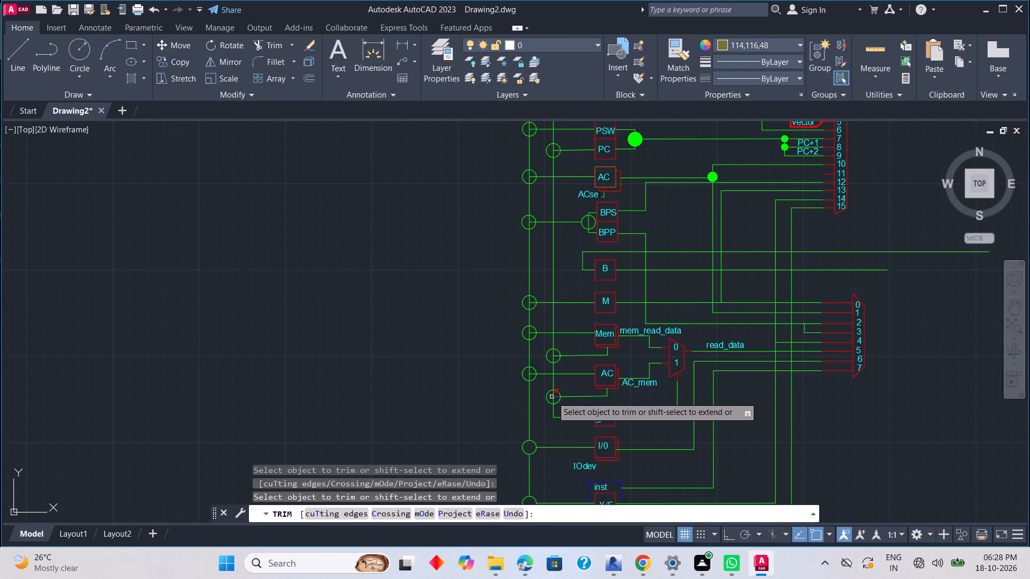
pyautogui.click(552, 398)
pyautogui.click(554, 395)
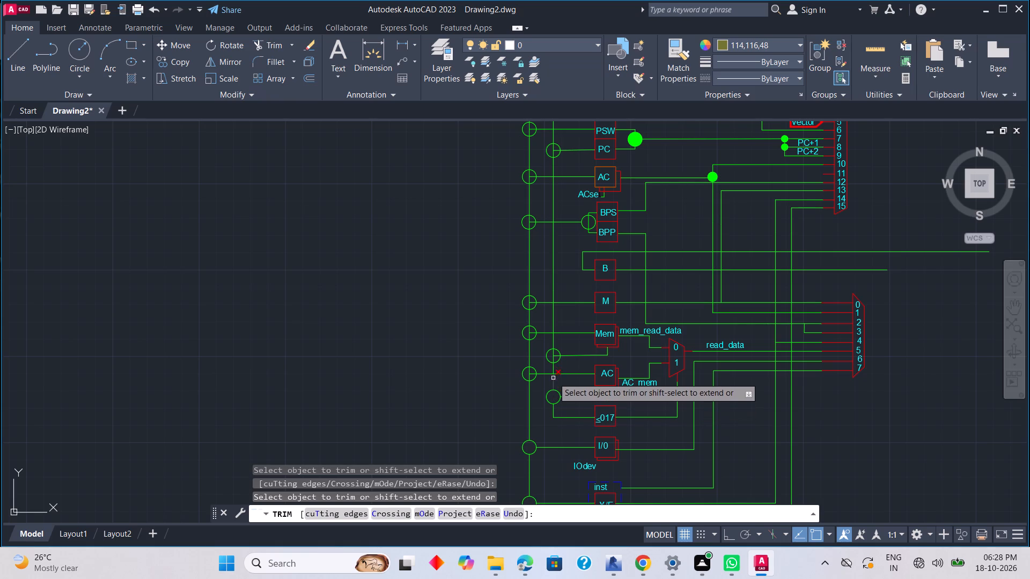
pyautogui.doubleClick(554, 357)
pyautogui.click(554, 355)
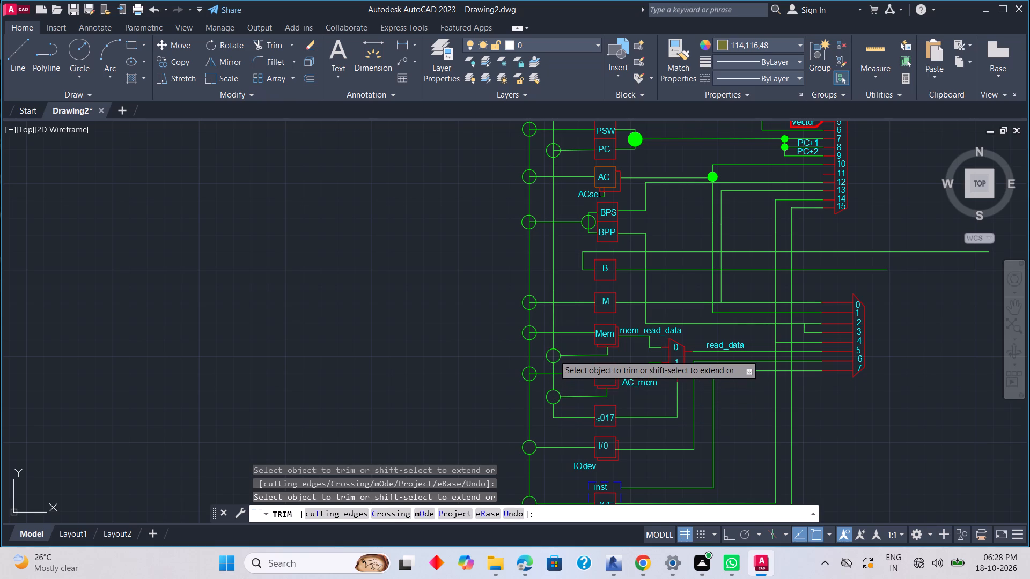
# Trim the wire pieces inside the write_data line's junction circles for the lower AC, Mem and M blocks.
pyautogui.click(531, 375)
pyautogui.click(529, 375)
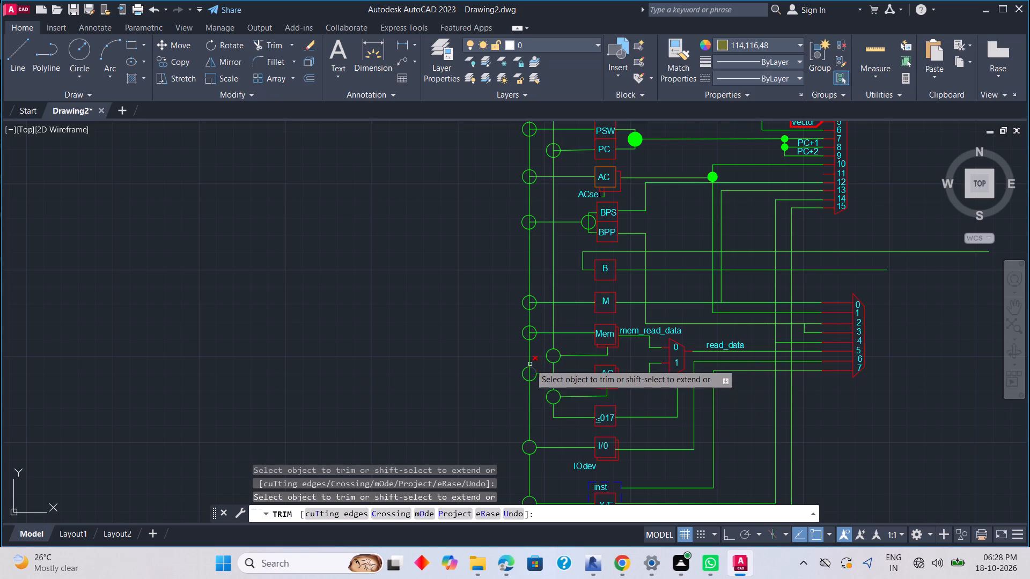
pyautogui.click(529, 334)
pyautogui.click(529, 333)
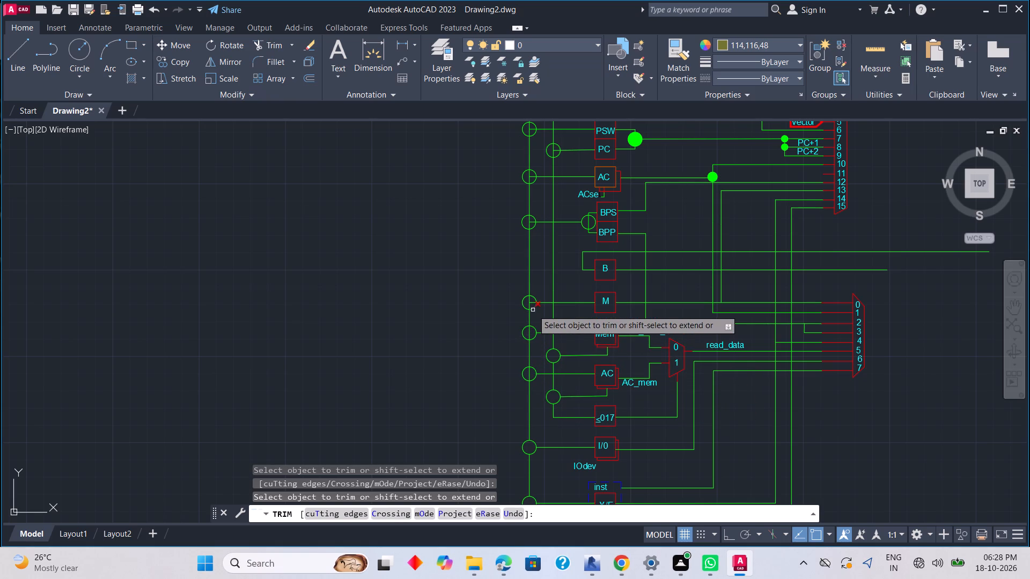
pyautogui.doubleClick(529, 301)
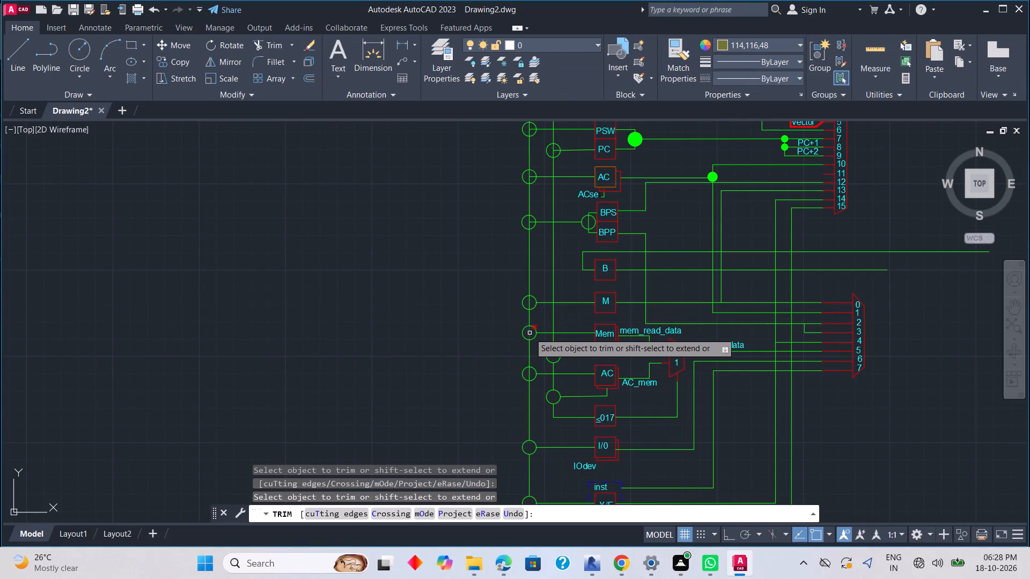
pyautogui.click(529, 333)
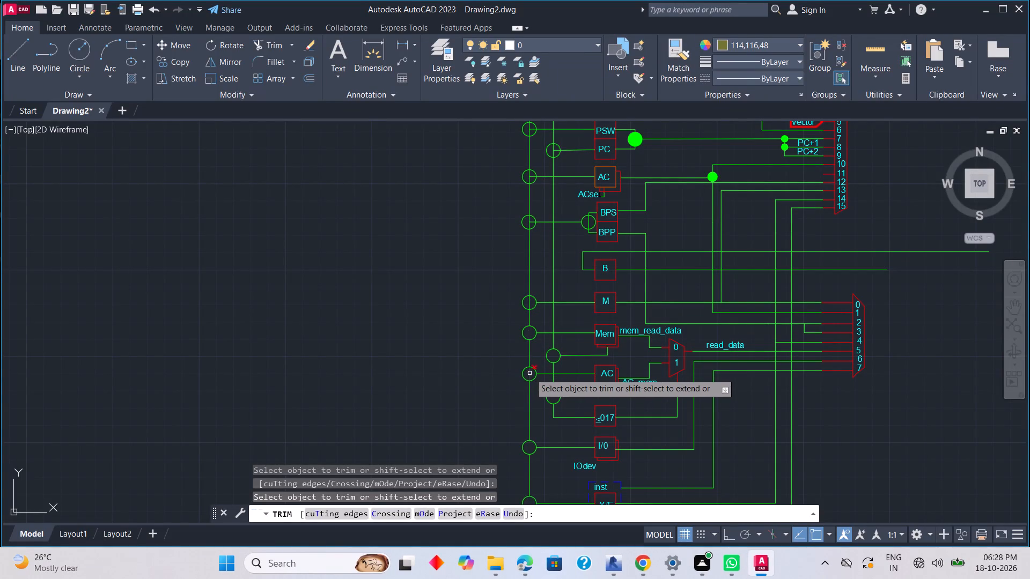
pyautogui.click(529, 373)
# Trim the wire pieces inside both BPS/BPP junction circles and the write_data line's circle for the upper AC block.
pyautogui.moveTo(539, 330); pyautogui.dragTo(483, 501, button='middle')
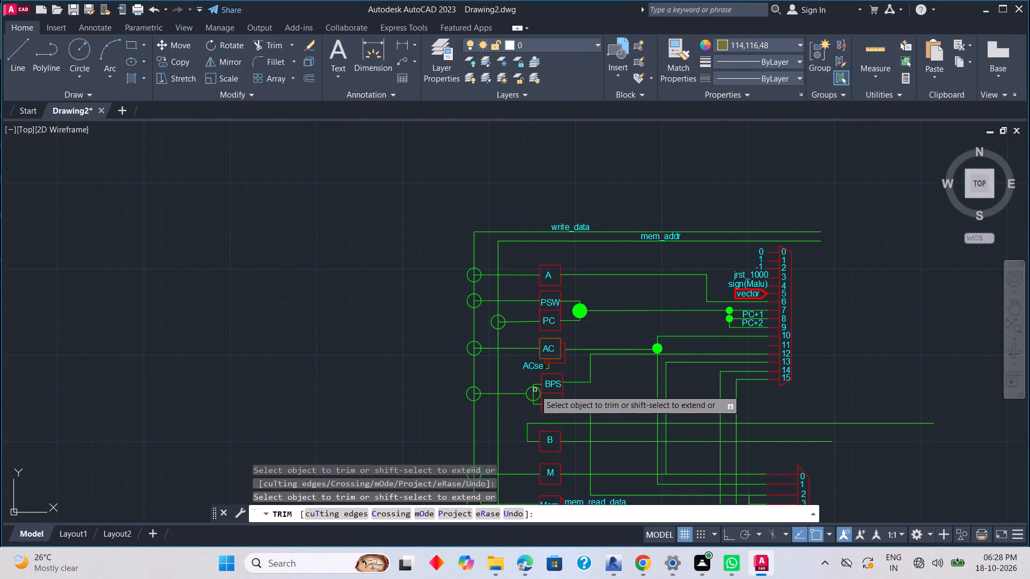
pyautogui.click(533, 394)
pyautogui.click(474, 394)
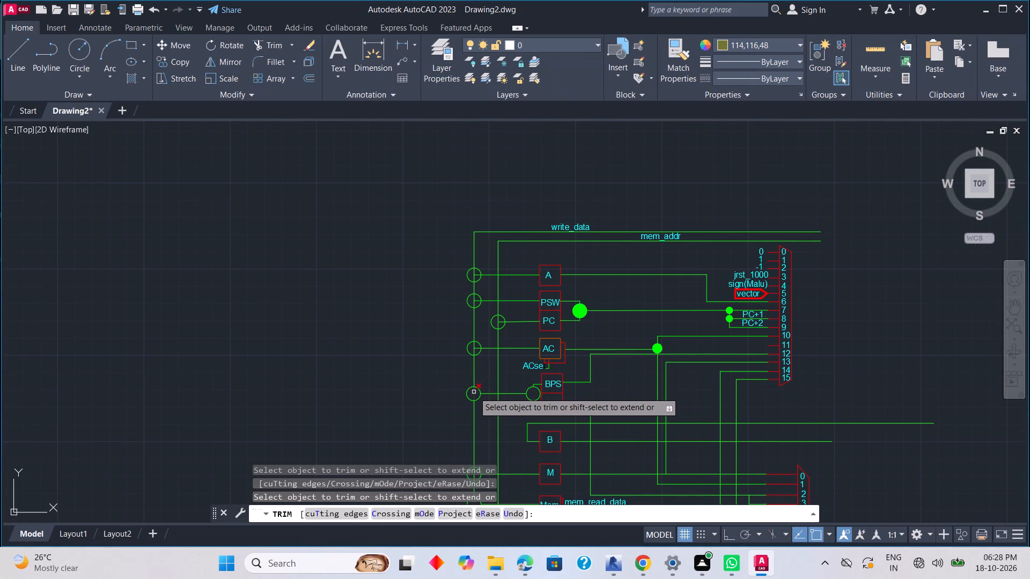
pyautogui.click(474, 392)
pyautogui.doubleClick(474, 349)
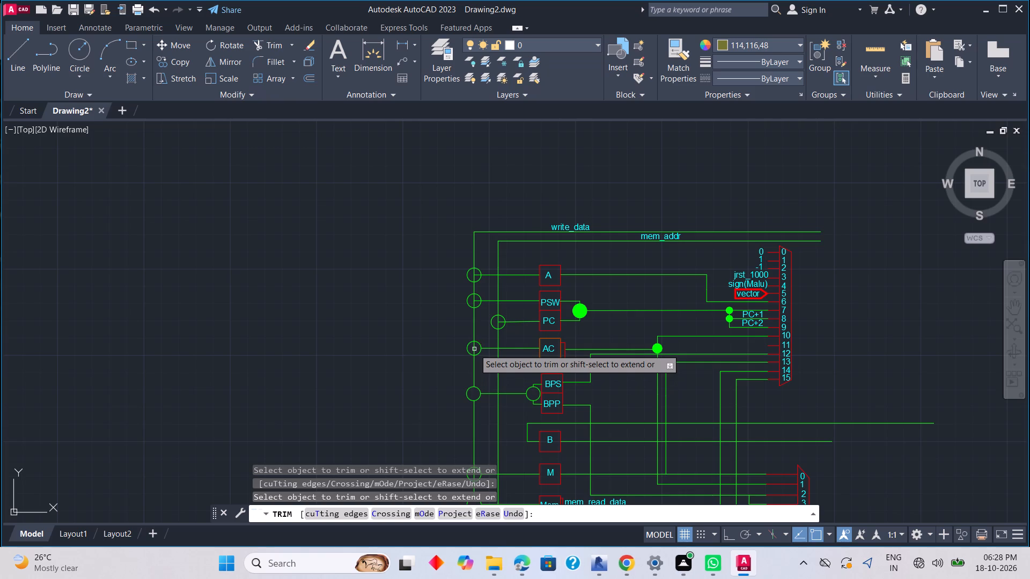
pyautogui.click(474, 349)
# Trim the wire pieces inside the junction circles for the PC, PSW and top A blocks.
pyautogui.doubleClick(497, 324)
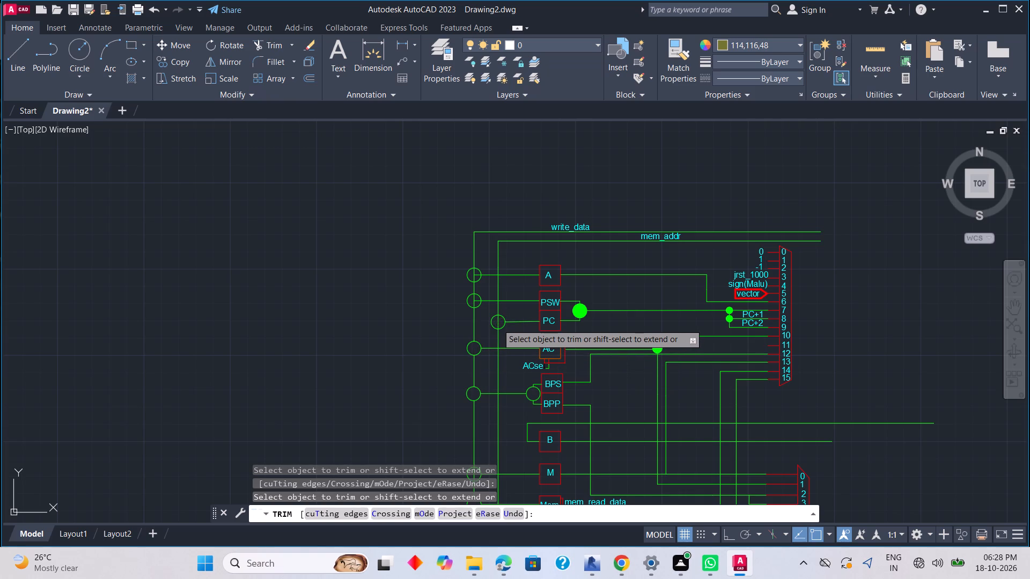
pyautogui.doubleClick(474, 301)
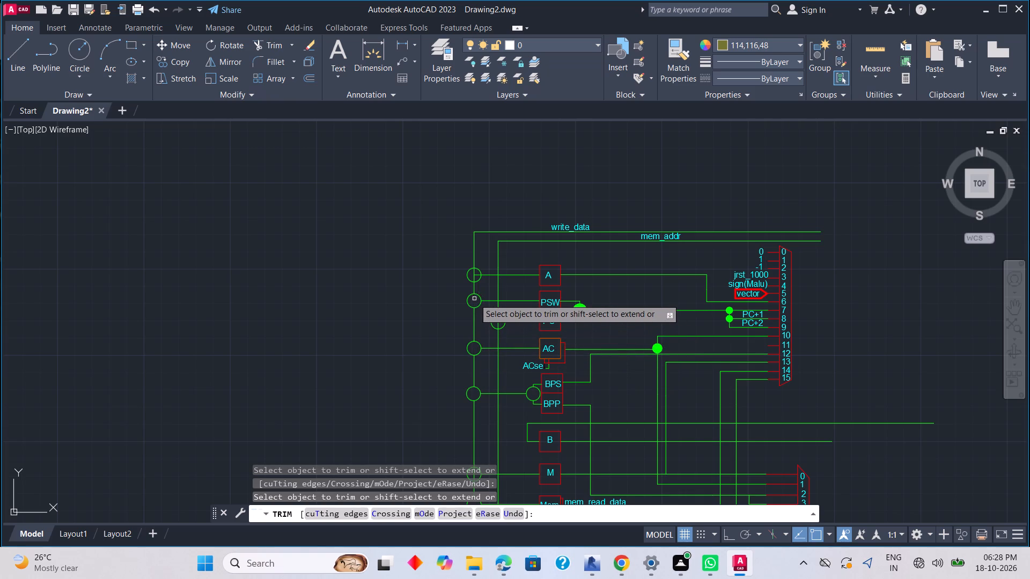
pyautogui.doubleClick(474, 273)
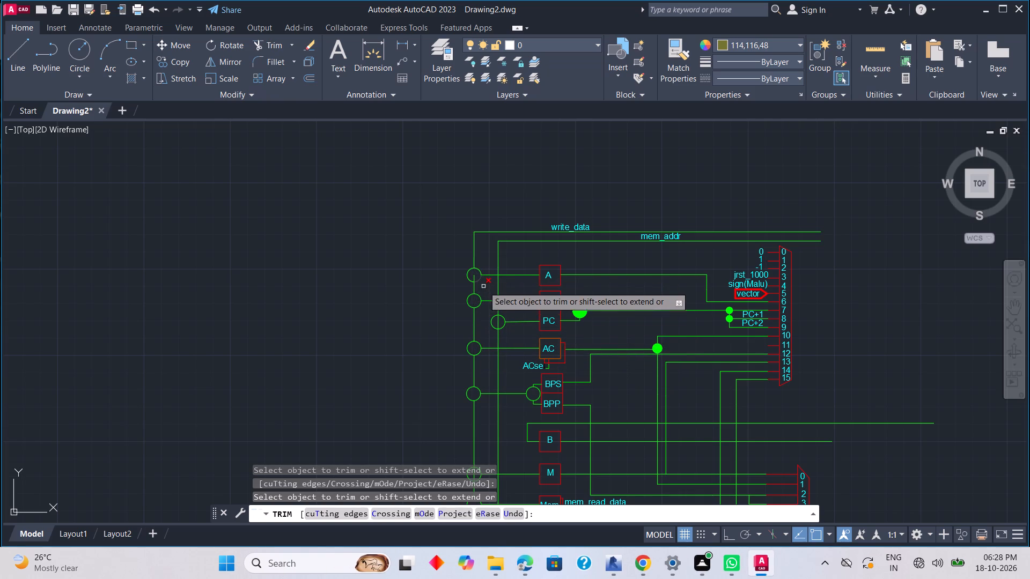
pyautogui.click(498, 322)
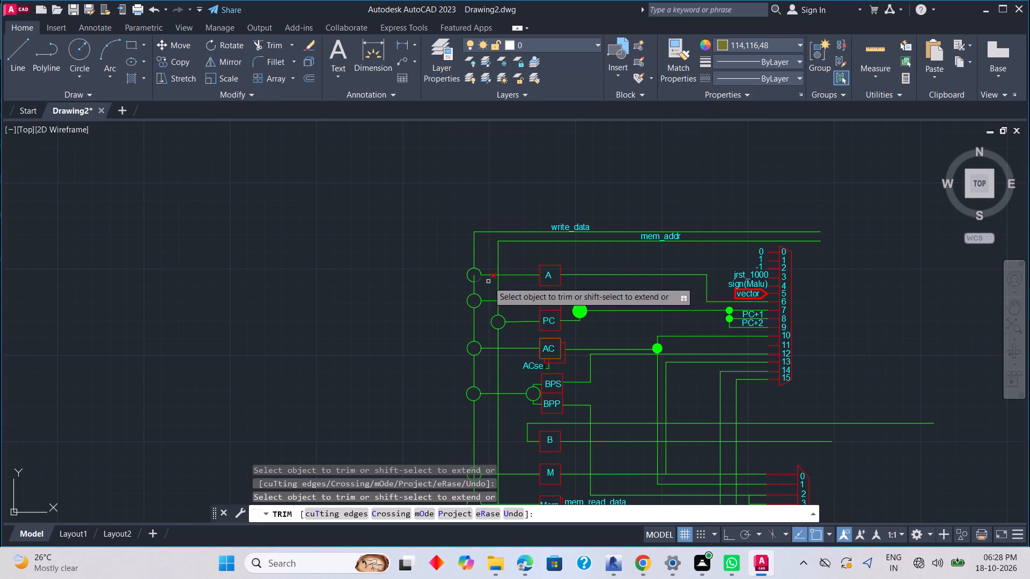
pyautogui.scroll(1, 470, 277)
pyautogui.click(475, 276)
pyautogui.scroll(-3, 537, 278)
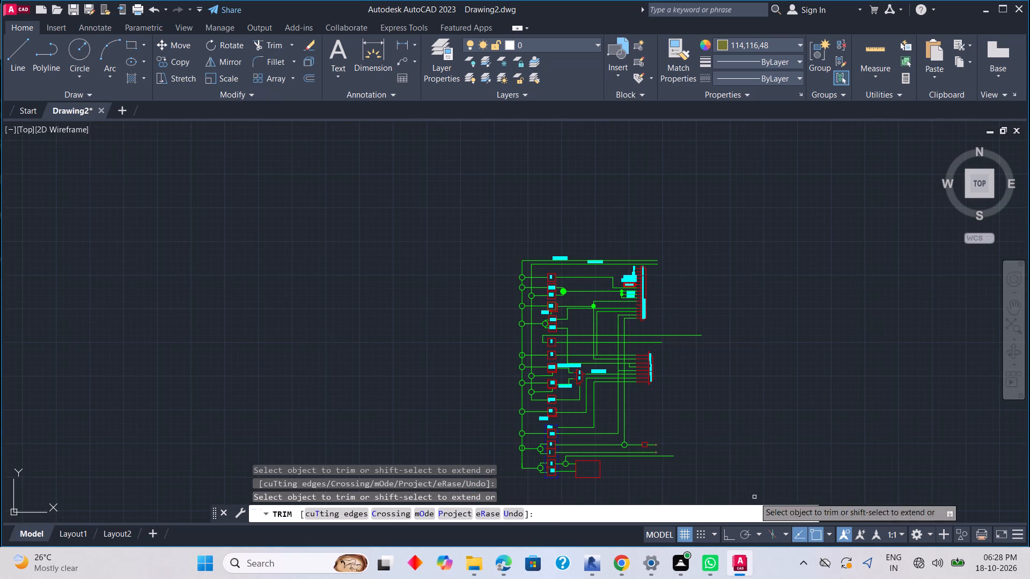